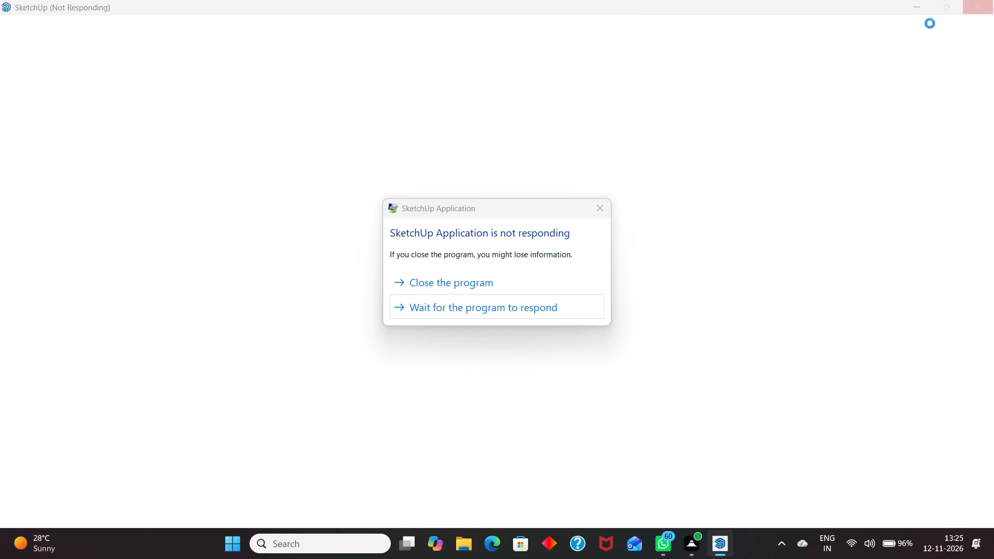
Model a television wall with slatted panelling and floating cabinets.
Close the unresponsive SketchUp program instead of waiting for it to respond.
{"action": "left_click", "coordinate": [423, 281]}
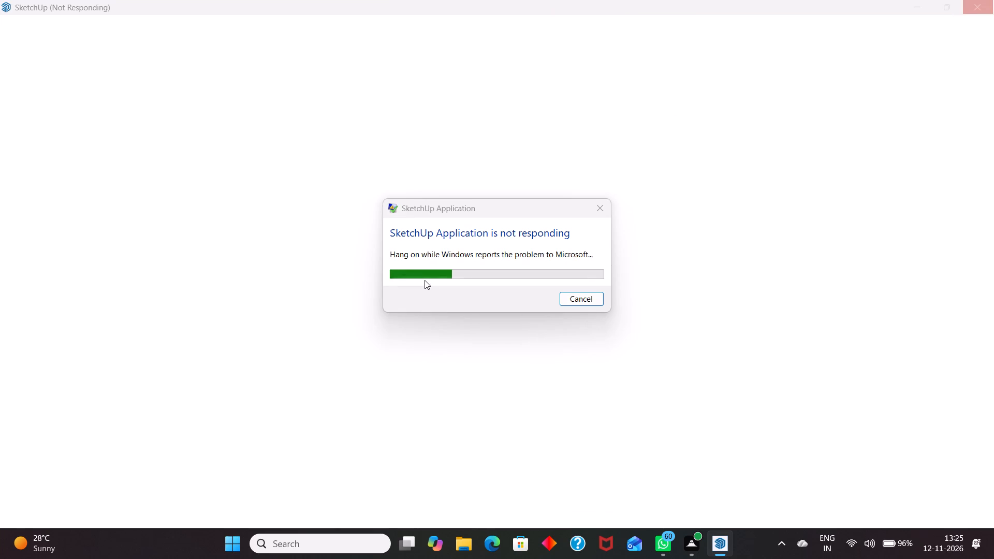
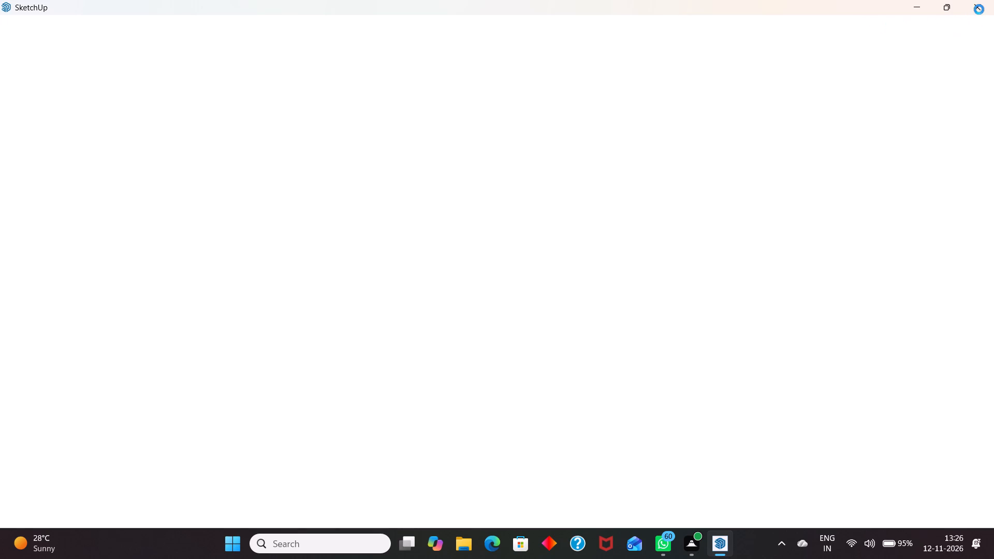
Close the blank SketchUp window again, choosing to close the unresponsive program rather than wait for it.
{"action": "left_click", "coordinate": [979, 9]}
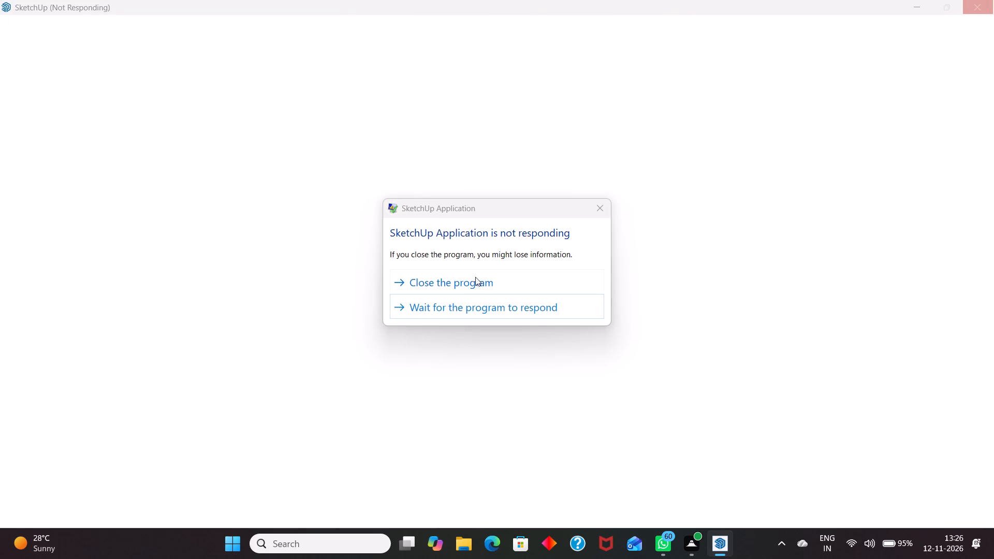
{"action": "left_click", "coordinate": [461, 285]}
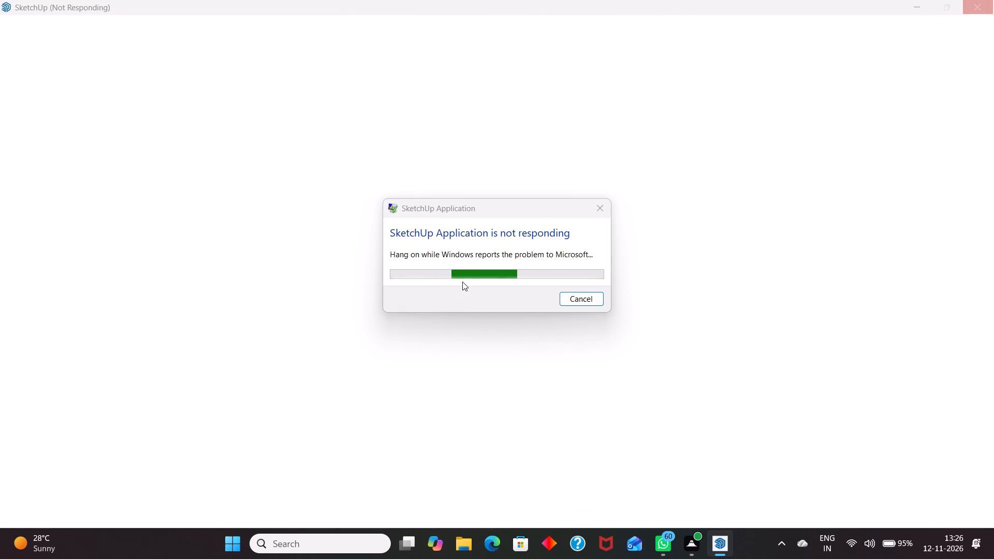
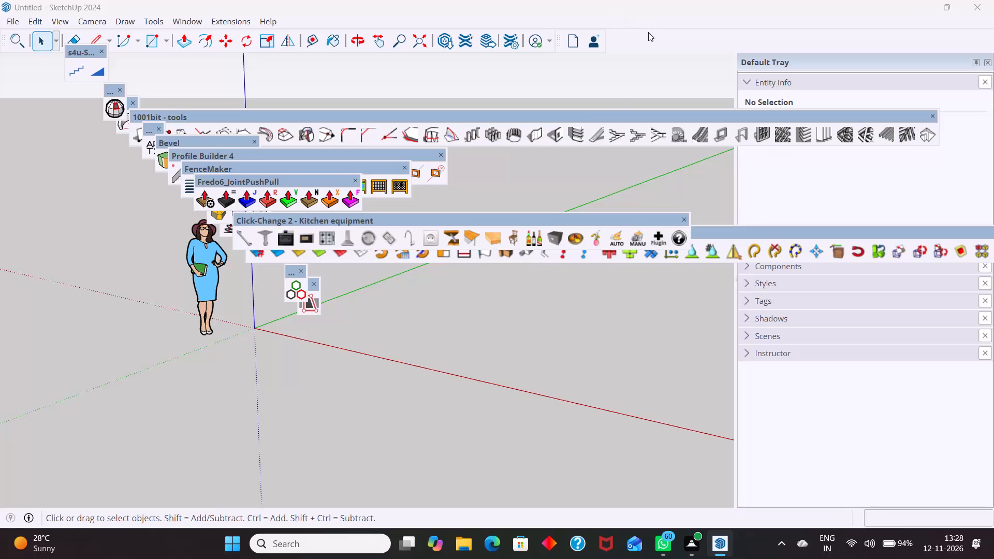
Hide the 1001bit - tools, Architextures and Bevel toolbars.
{"action": "right_click", "coordinate": [657, 35]}
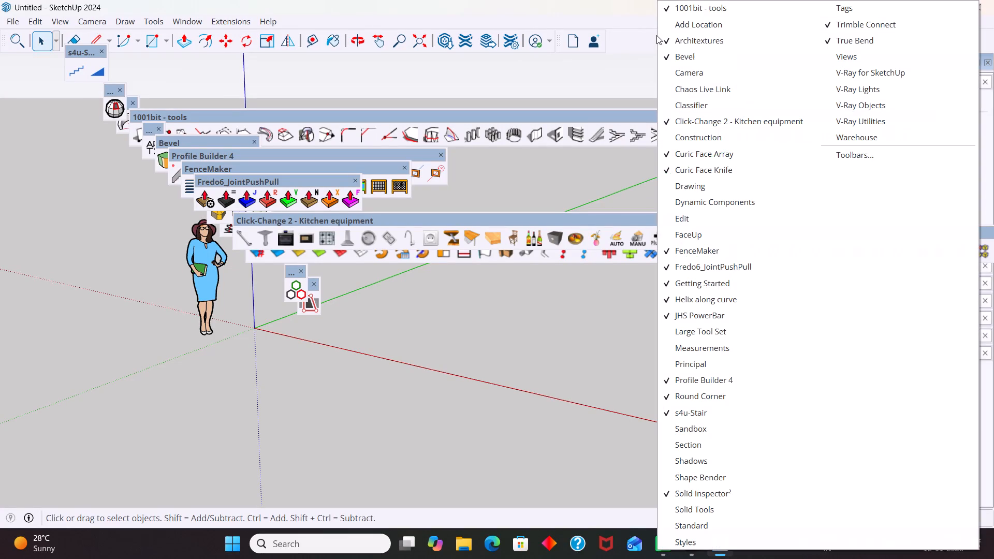
{"action": "left_click", "coordinate": [694, 6]}
{"action": "right_click", "coordinate": [615, 32]}
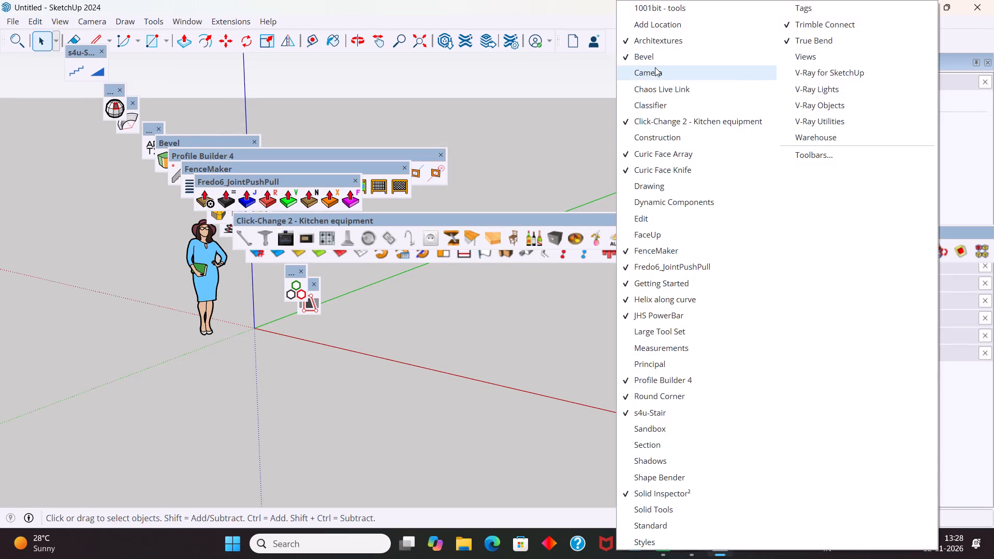
{"action": "left_click", "coordinate": [660, 44]}
{"action": "right_click", "coordinate": [660, 44]}
{"action": "left_click", "coordinate": [682, 60]}
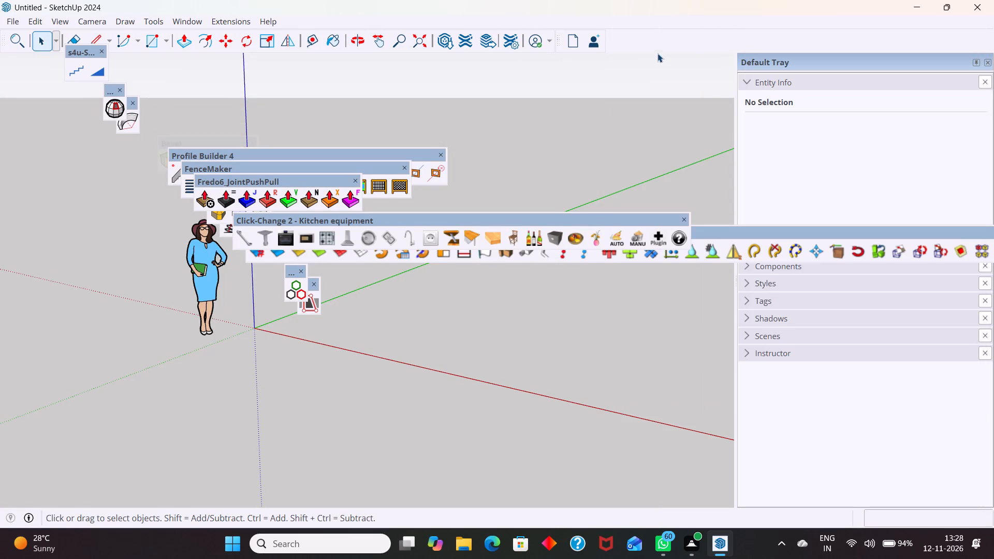
Hide the Click-Change 2 - Kitchen equipment, Curic Face Array and Curic Face Knife toolbars.
{"action": "right_click", "coordinate": [657, 53]}
{"action": "left_click", "coordinate": [622, 51]}
{"action": "right_click", "coordinate": [632, 46]}
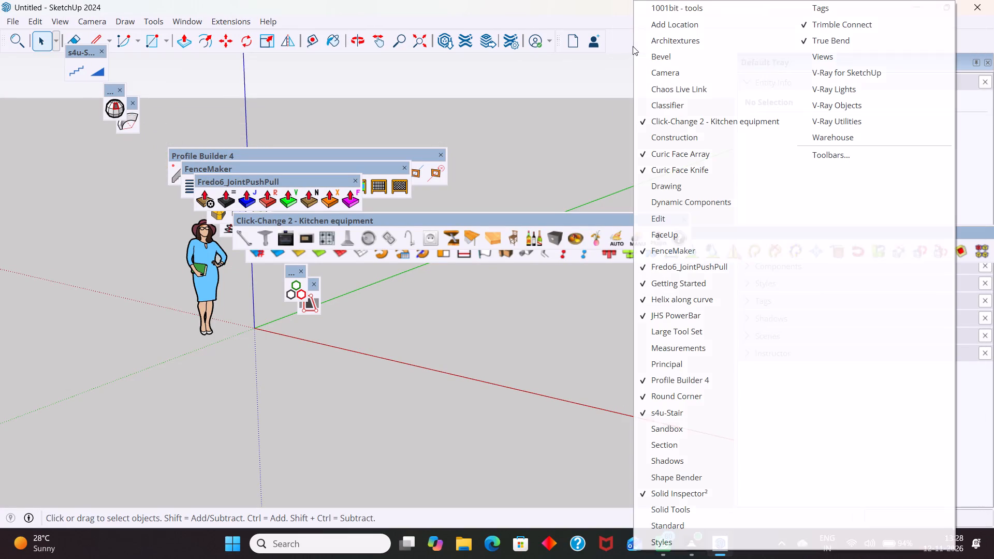
{"action": "left_click", "coordinate": [670, 119]}
{"action": "right_click", "coordinate": [650, 40]}
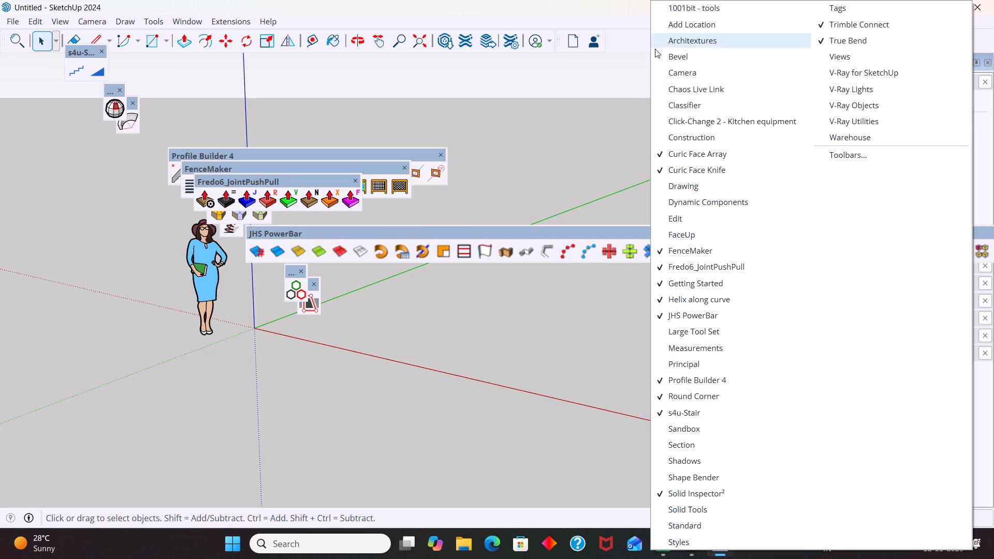
{"action": "left_click", "coordinate": [680, 153]}
{"action": "right_click", "coordinate": [641, 55]}
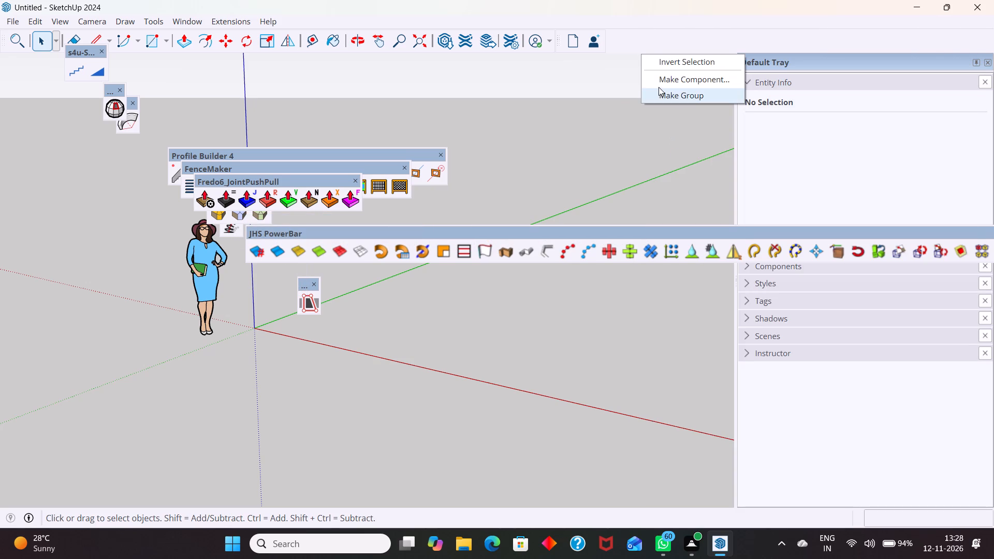
{"action": "left_click", "coordinate": [661, 39]}
{"action": "right_click", "coordinate": [646, 50]}
{"action": "left_click", "coordinate": [677, 168]}
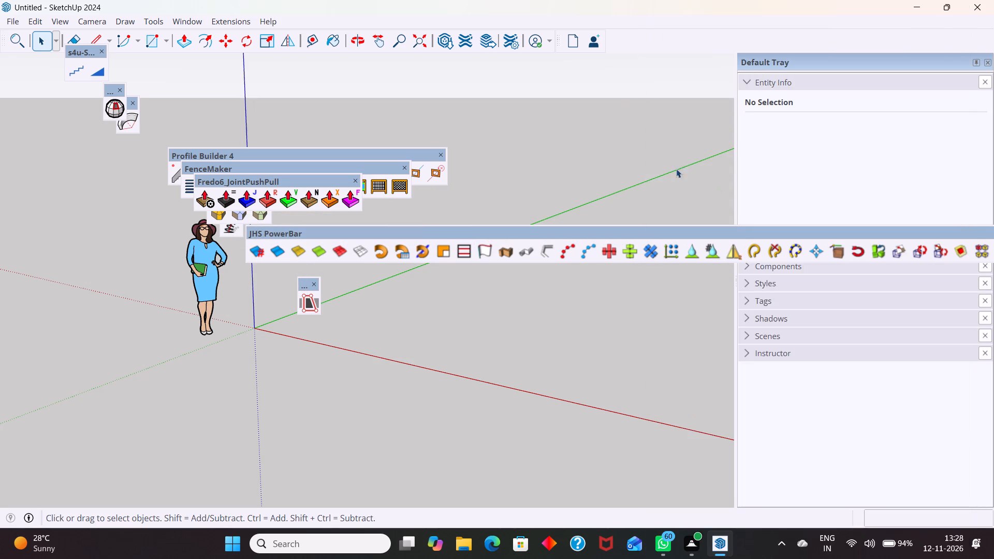
Hide the FenceMaker and Fredo6_JointPushPull toolbars.
{"action": "right_click", "coordinate": [655, 37]}
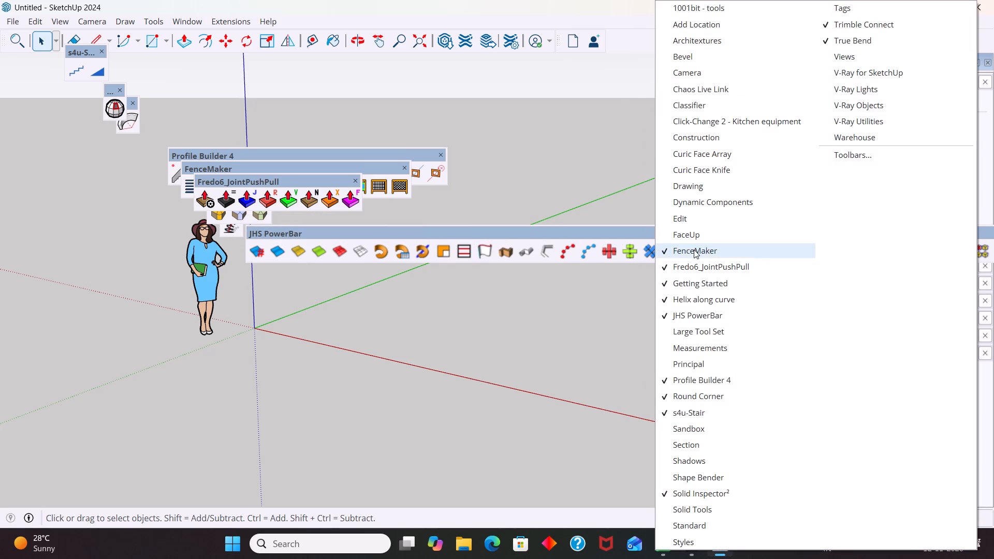
{"action": "left_click", "coordinate": [694, 254]}
{"action": "right_click", "coordinate": [652, 45]}
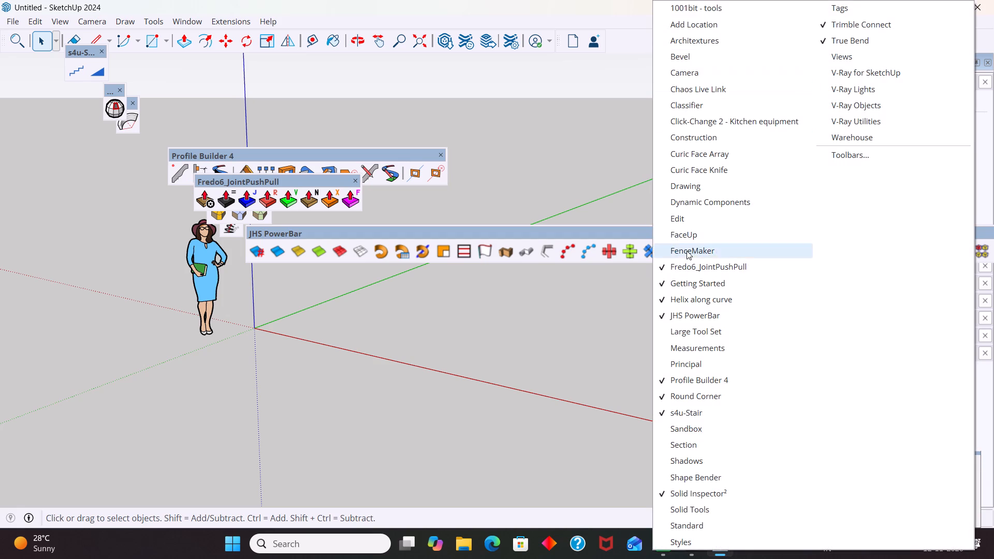
{"action": "left_click", "coordinate": [677, 266]}
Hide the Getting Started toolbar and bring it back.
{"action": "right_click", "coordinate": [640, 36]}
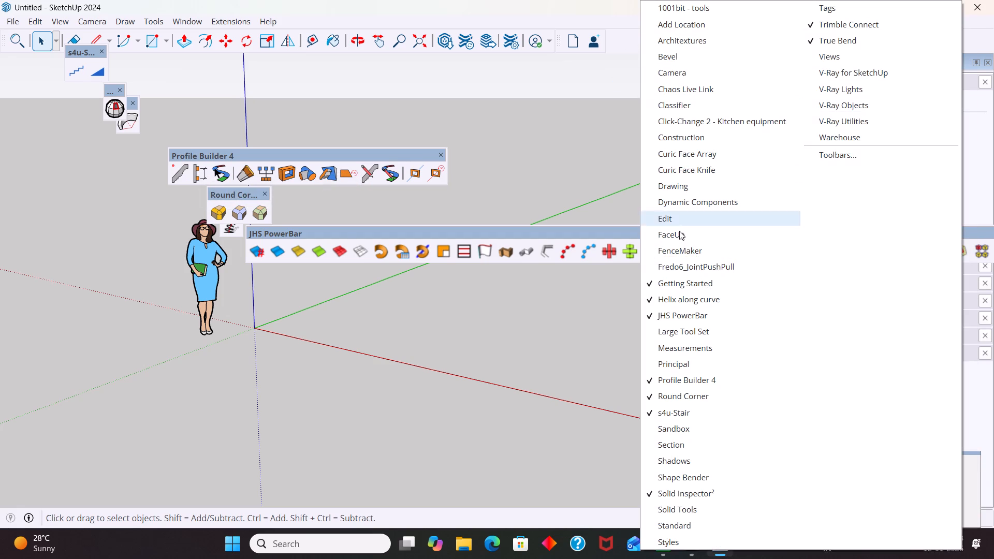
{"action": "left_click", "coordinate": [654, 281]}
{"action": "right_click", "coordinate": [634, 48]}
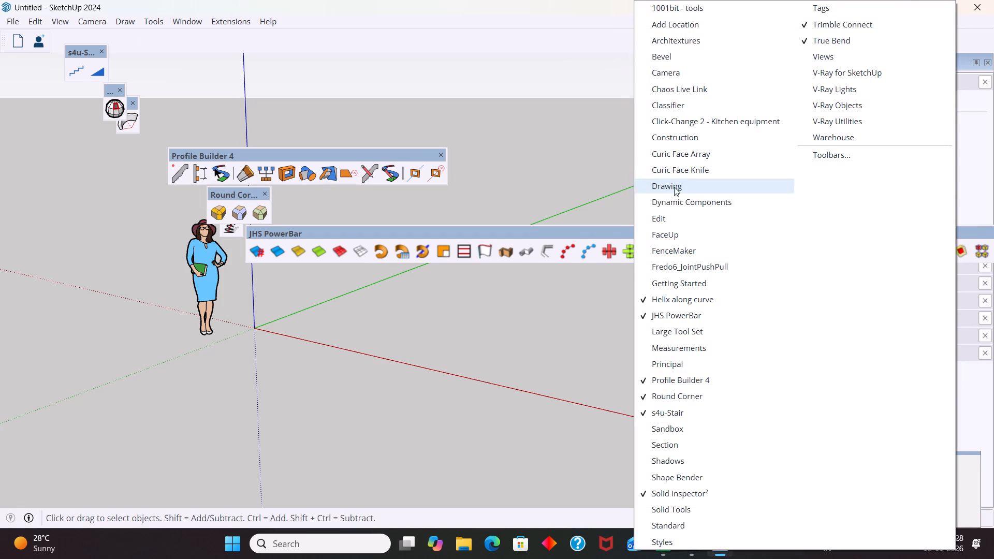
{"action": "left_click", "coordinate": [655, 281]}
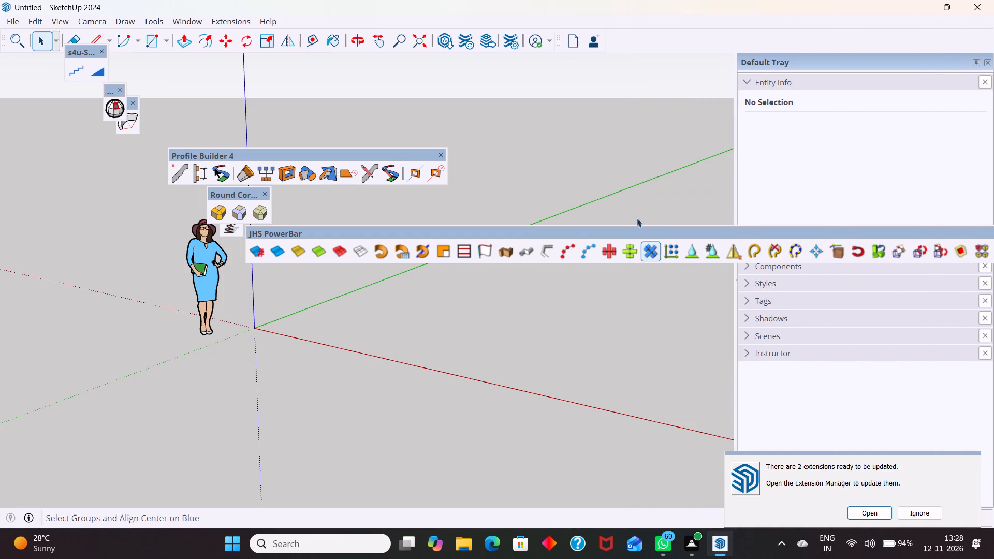
Hide the Helix along curve, True Bend and Solid Inspector² toolbars.
{"action": "right_click", "coordinate": [620, 46]}
{"action": "left_click", "coordinate": [660, 301]}
{"action": "right_click", "coordinate": [660, 75]}
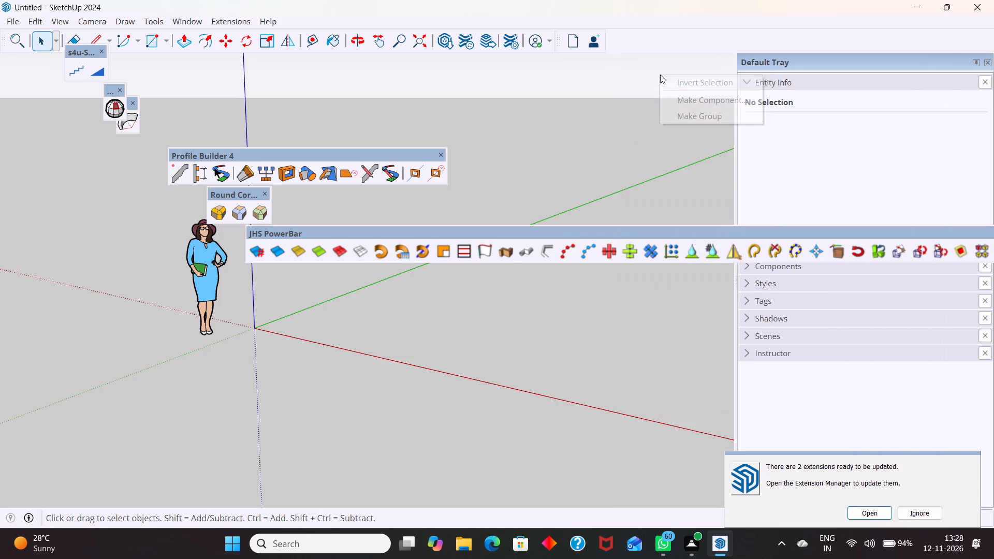
{"action": "right_click", "coordinate": [653, 35]}
{"action": "right_click", "coordinate": [653, 34]}
{"action": "right_click", "coordinate": [653, 34]}
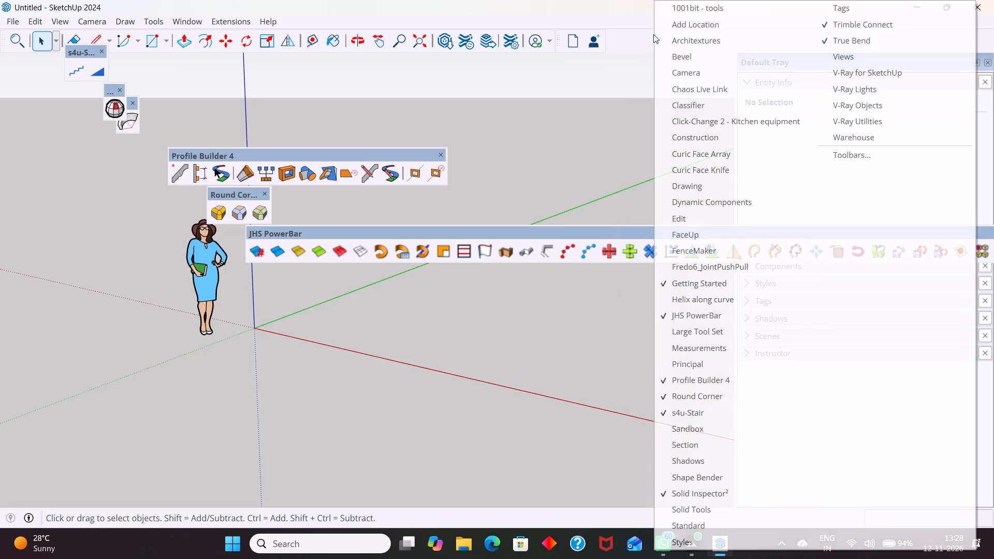
{"action": "left_click", "coordinate": [861, 43]}
{"action": "right_click", "coordinate": [678, 49]}
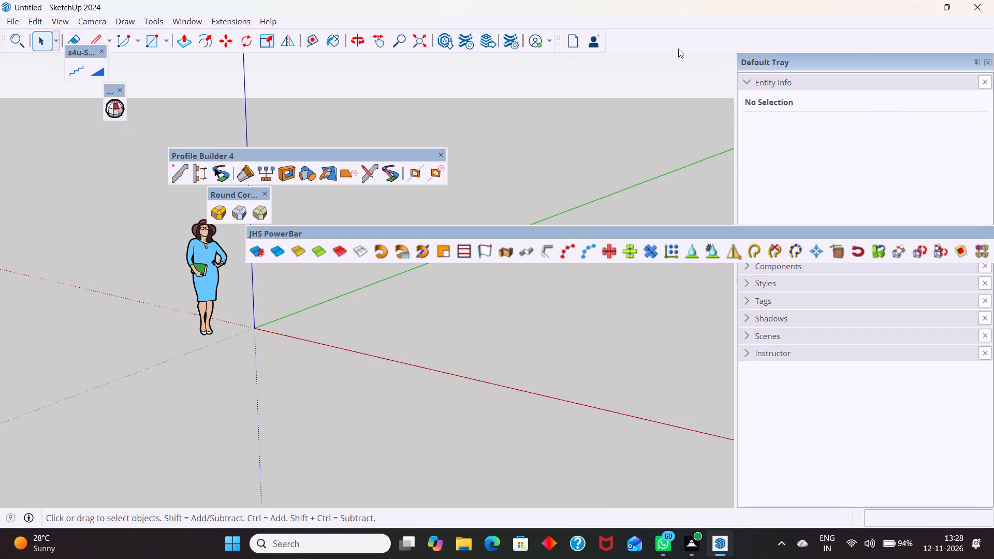
{"action": "left_click", "coordinate": [714, 492]}
Hide the Profile Builder 4, JHS PowerBar and Round Corner toolbars.
{"action": "right_click", "coordinate": [641, 81]}
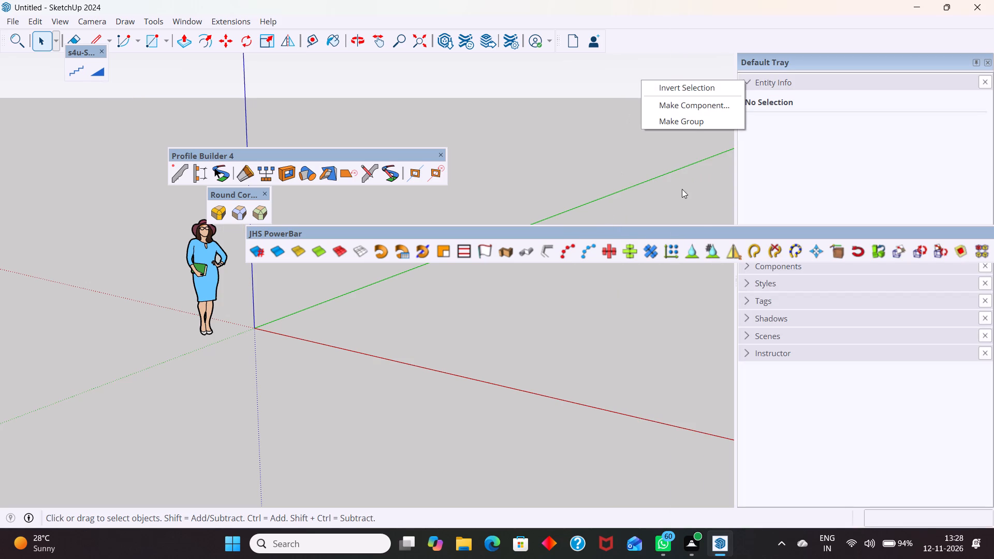
{"action": "right_click", "coordinate": [668, 52]}
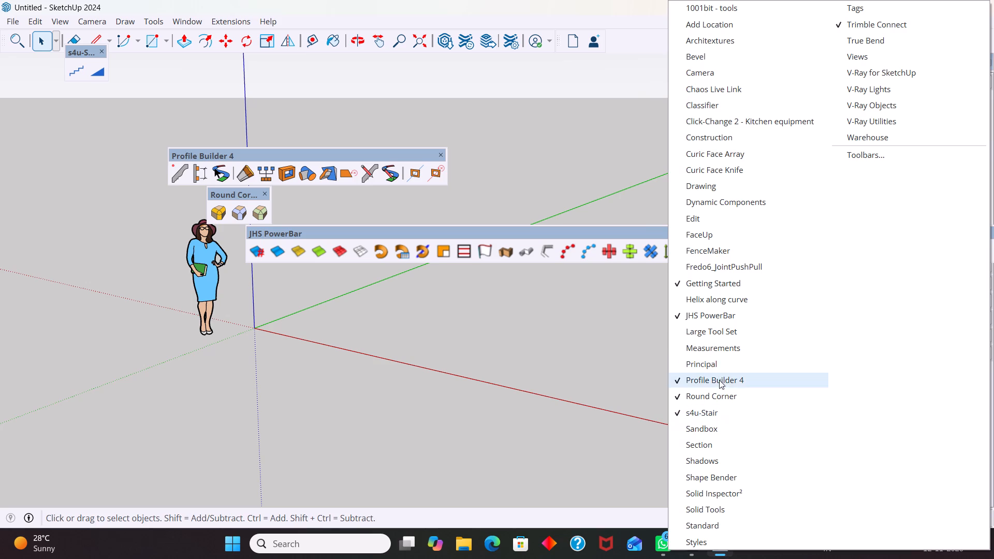
{"action": "left_click", "coordinate": [719, 379]}
{"action": "right_click", "coordinate": [626, 90]}
{"action": "right_click", "coordinate": [652, 45]}
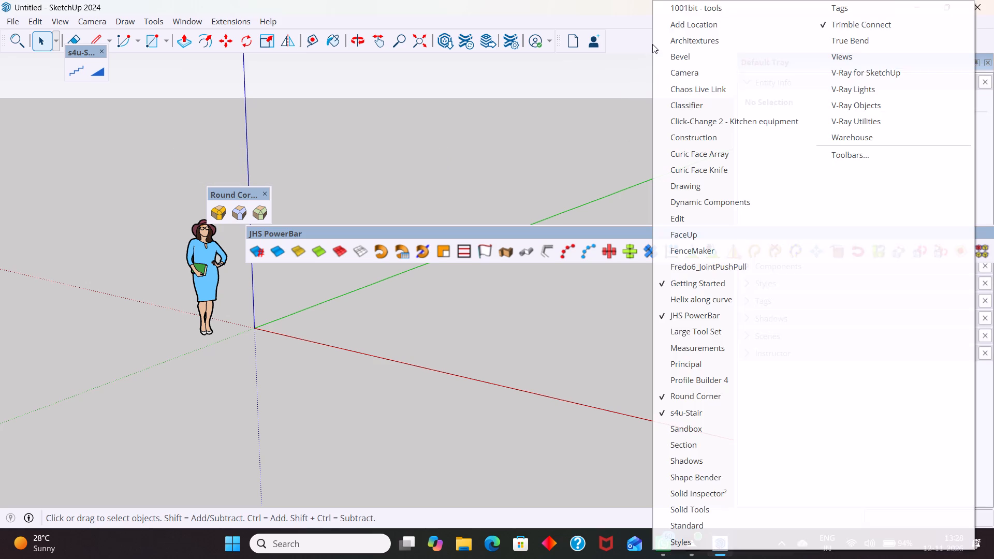
{"action": "left_click", "coordinate": [686, 313]}
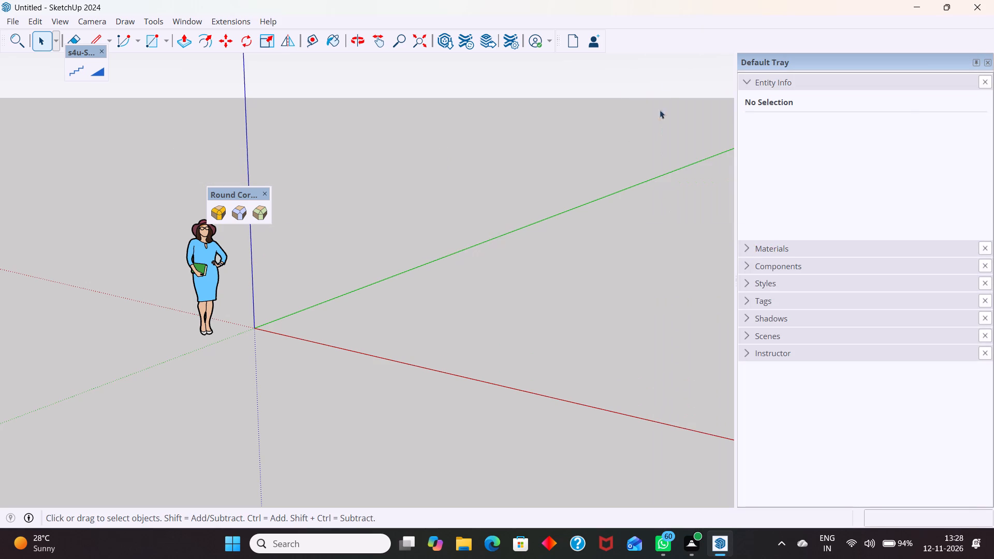
{"action": "right_click", "coordinate": [675, 53]}
{"action": "right_click", "coordinate": [684, 34]}
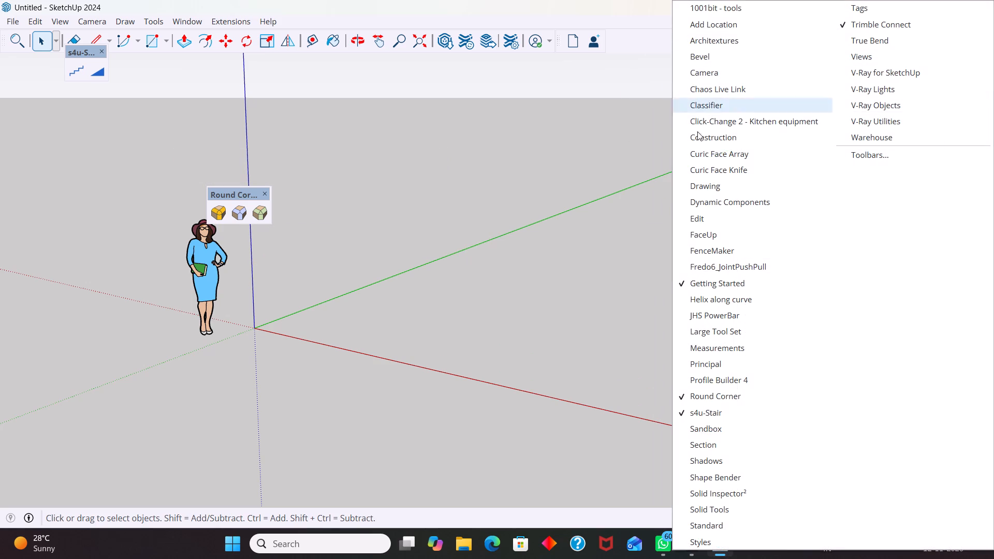
{"action": "left_click", "coordinate": [693, 391]}
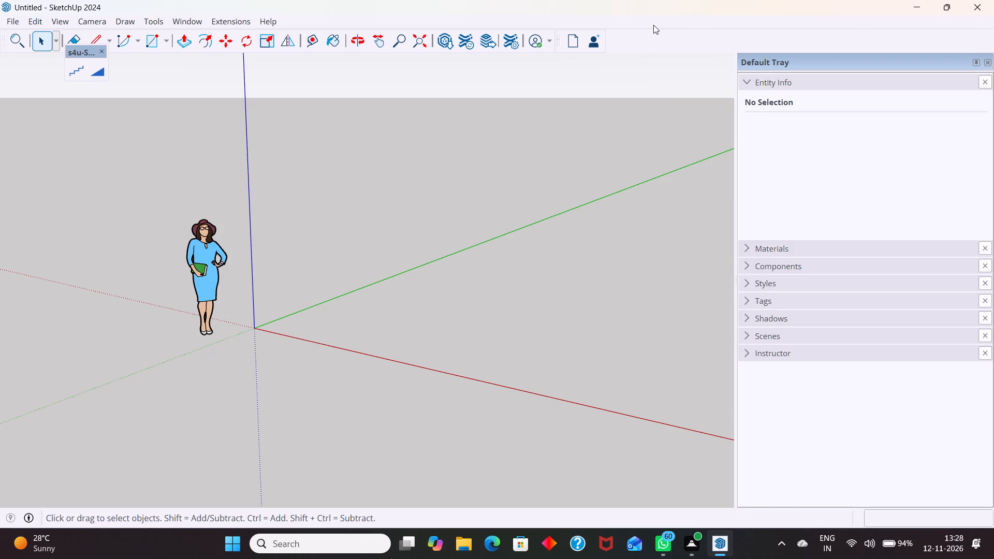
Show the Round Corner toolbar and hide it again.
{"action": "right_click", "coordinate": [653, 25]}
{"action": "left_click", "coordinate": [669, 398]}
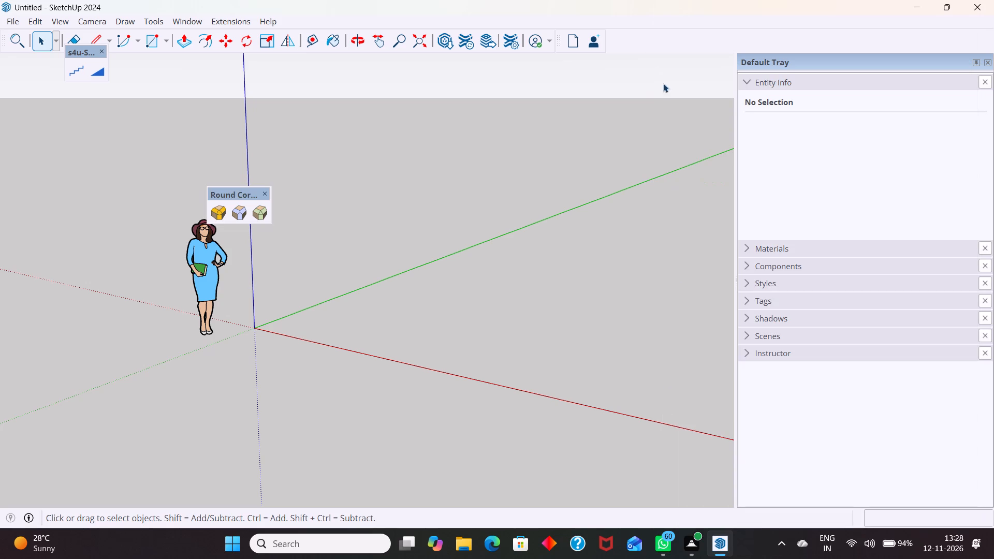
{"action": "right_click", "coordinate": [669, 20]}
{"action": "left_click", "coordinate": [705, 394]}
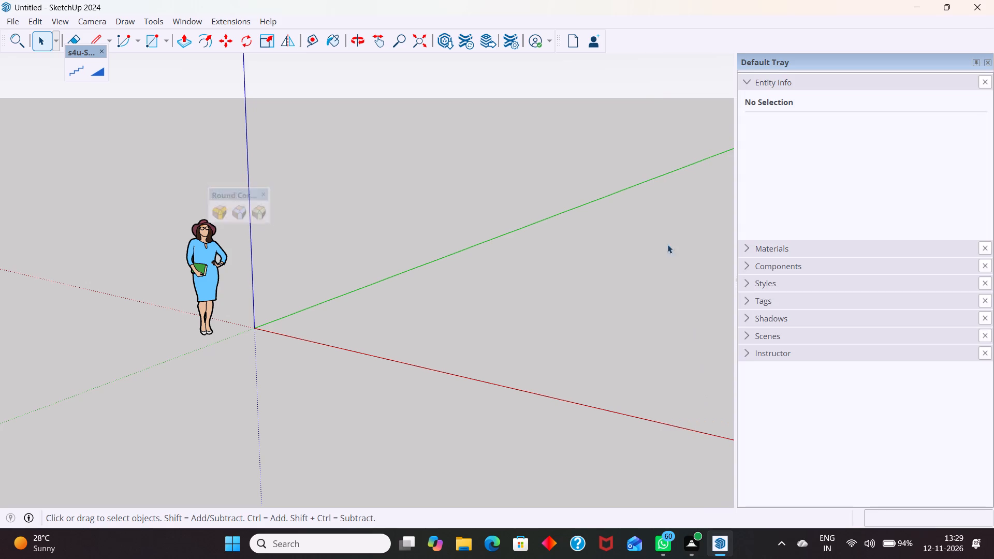
Hide the s4u-Stair toolbar.
{"action": "right_click", "coordinate": [646, 61]}
{"action": "left_click", "coordinate": [671, 42]}
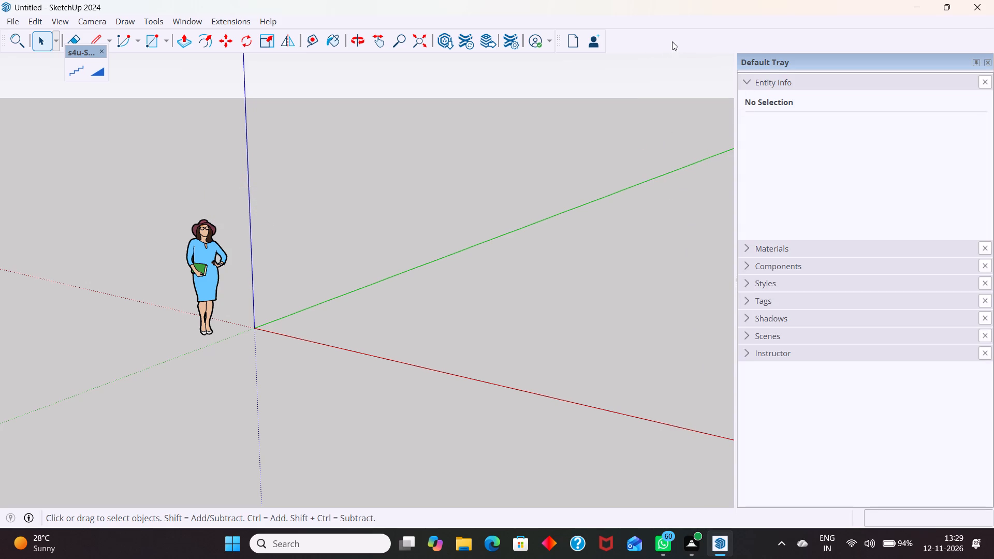
{"action": "right_click", "coordinate": [672, 41]}
{"action": "left_click", "coordinate": [698, 410]}
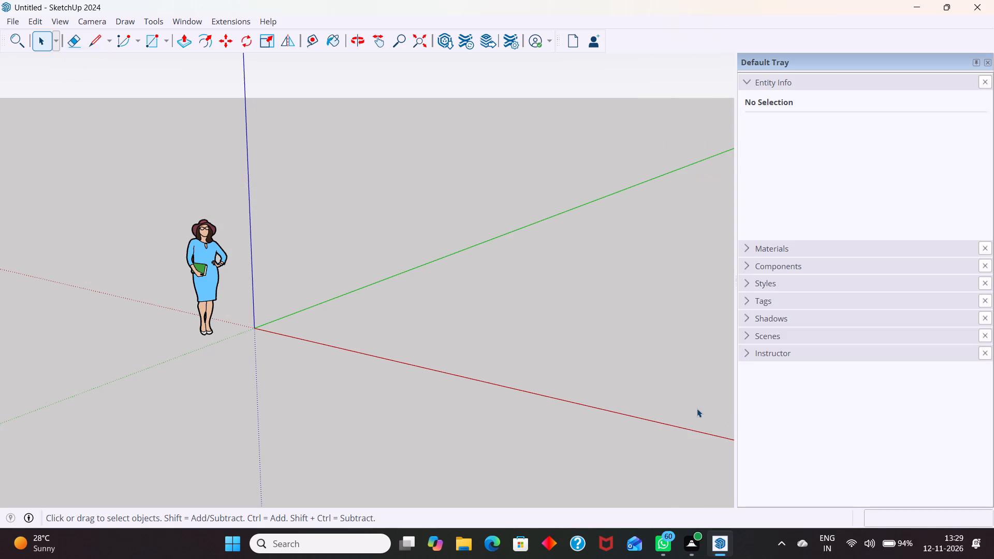
Show the Large Tool Set toolbar.
{"action": "right_click", "coordinate": [667, 45]}
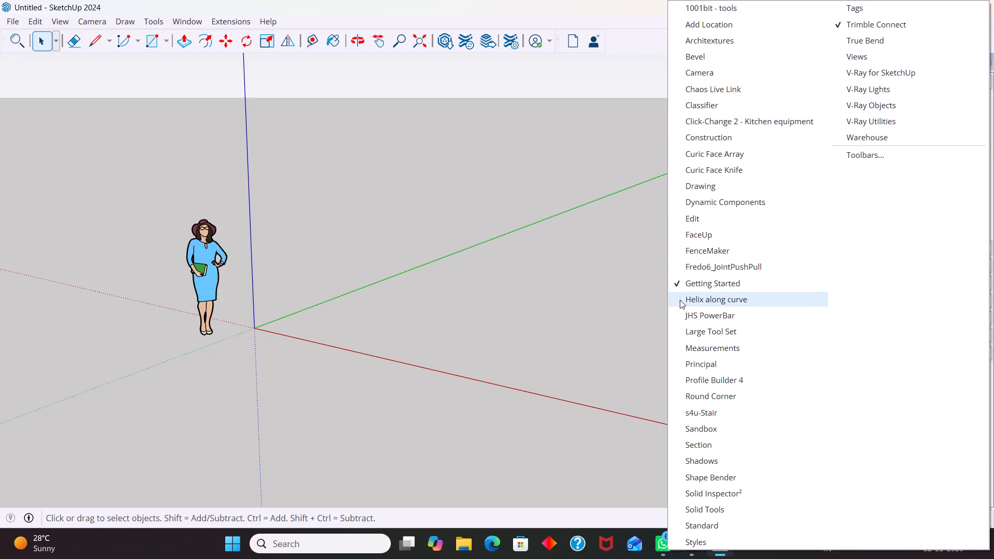
{"action": "left_click", "coordinate": [681, 335]}
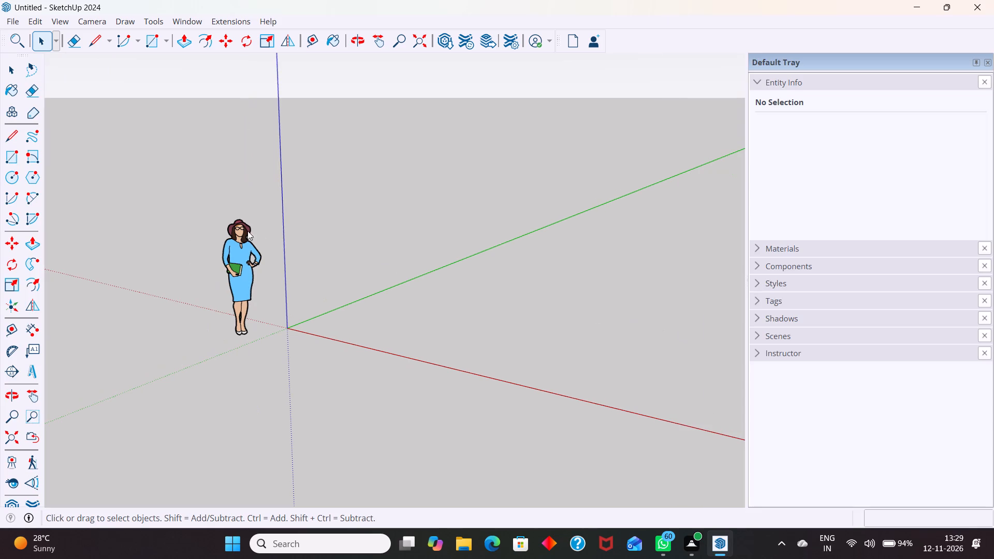
Delete the default human figure beside the origin.
{"action": "left_click_drag", "start_coordinate": [207, 205], "coordinate": [362, 434]}
{"action": "key", "text": "Delete"}
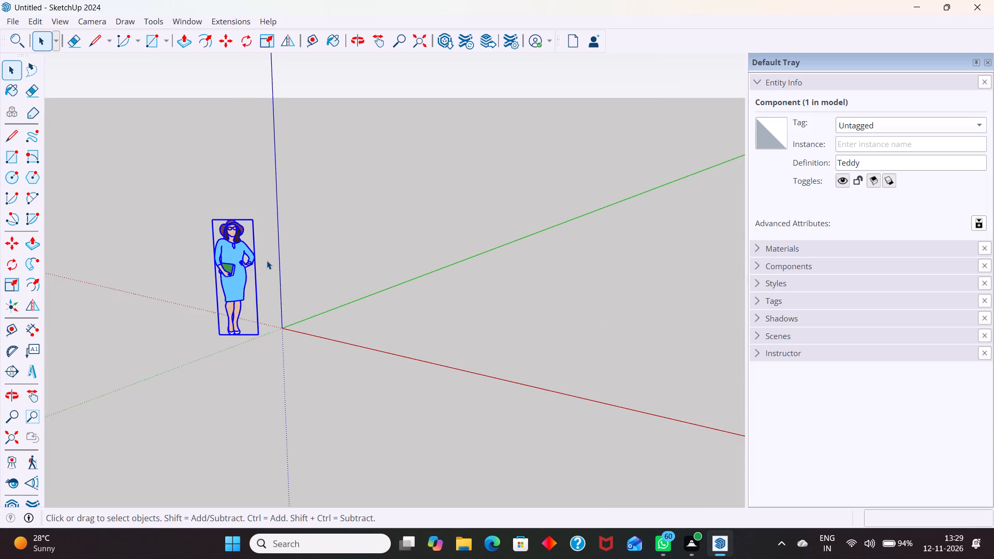
Close the Entity Info panel and the whole Default Tray.
{"action": "left_click", "coordinate": [986, 84]}
{"action": "left_click", "coordinate": [990, 62]}
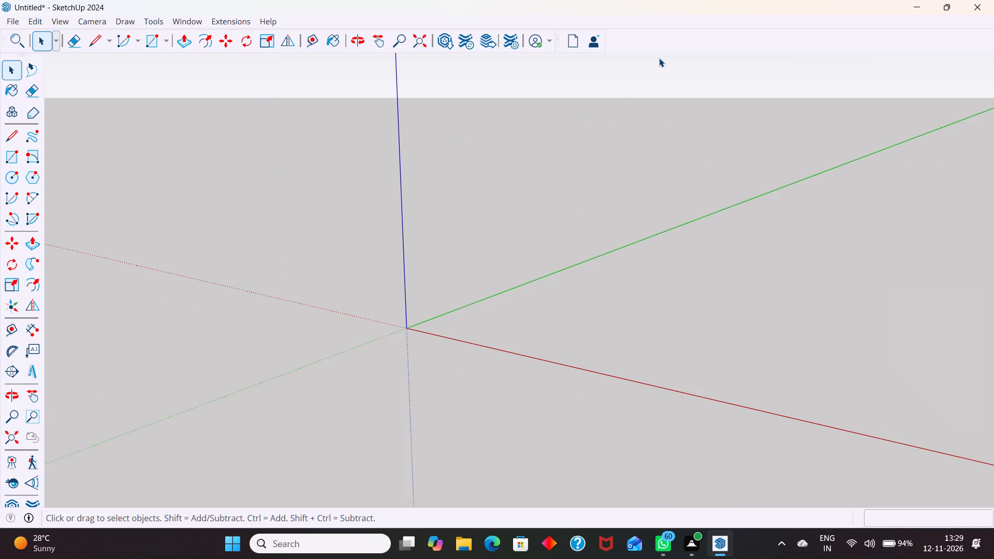
Show the Views toolbar.
{"action": "right_click", "coordinate": [681, 59]}
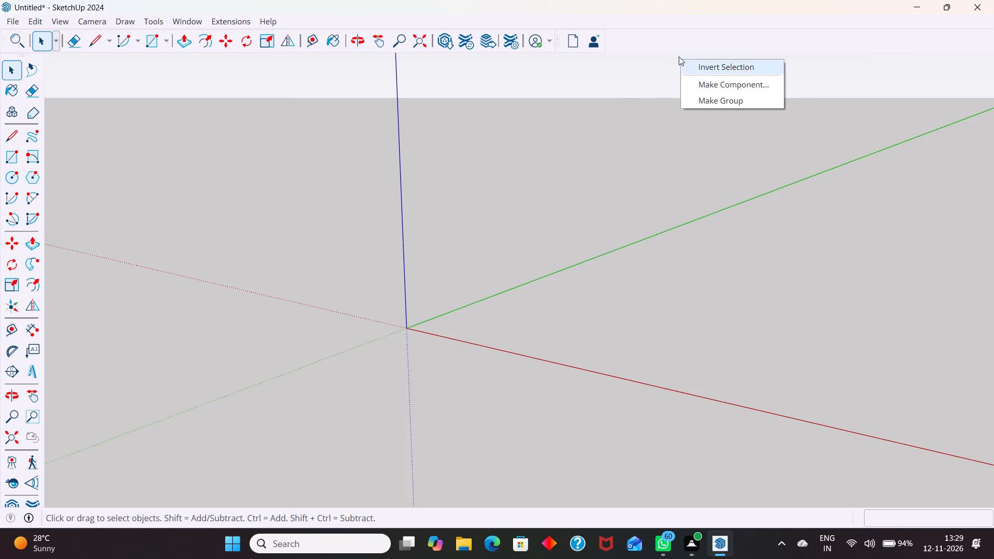
{"action": "right_click", "coordinate": [673, 44]}
{"action": "left_click", "coordinate": [861, 56]}
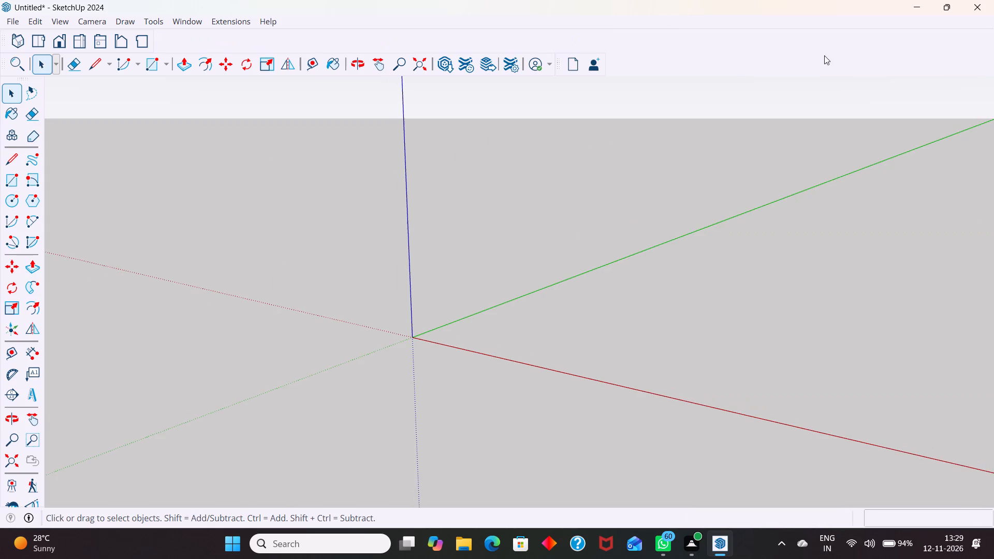
Switch the empty model to the Top standard view.
{"action": "left_click", "coordinate": [43, 37]}
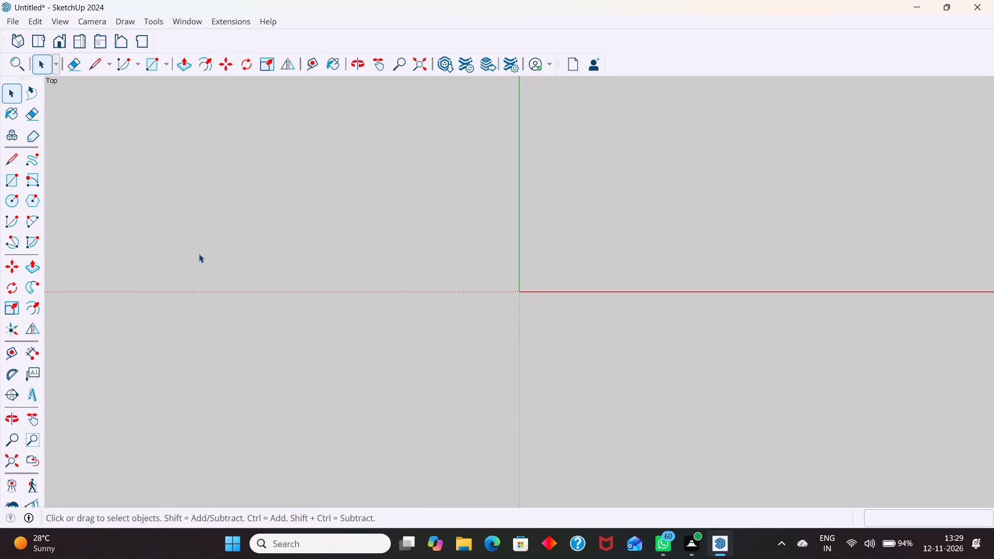
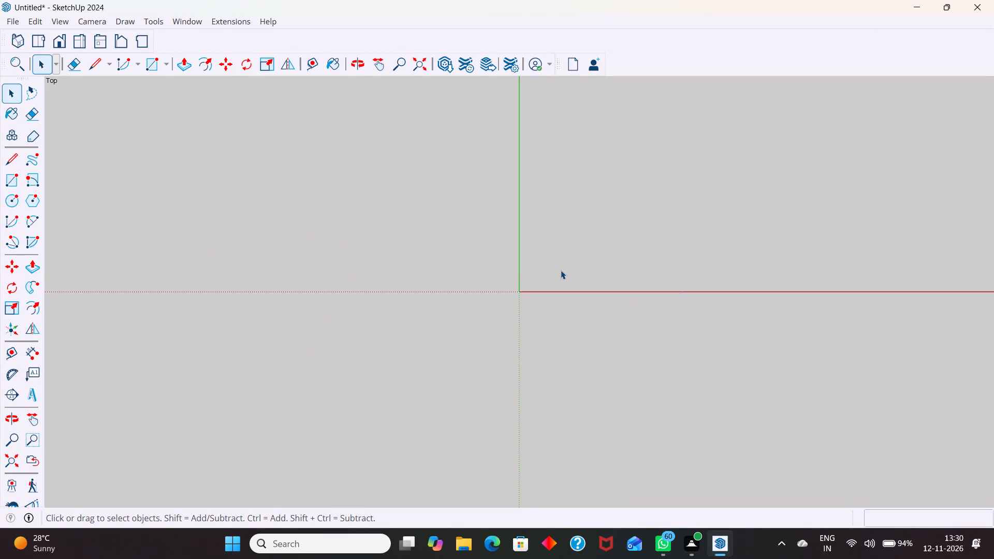
Draw a 3455 mm by 6" rectangle from the origin, extending along the positive red and green axes.
{"action": "key", "text": "r"}
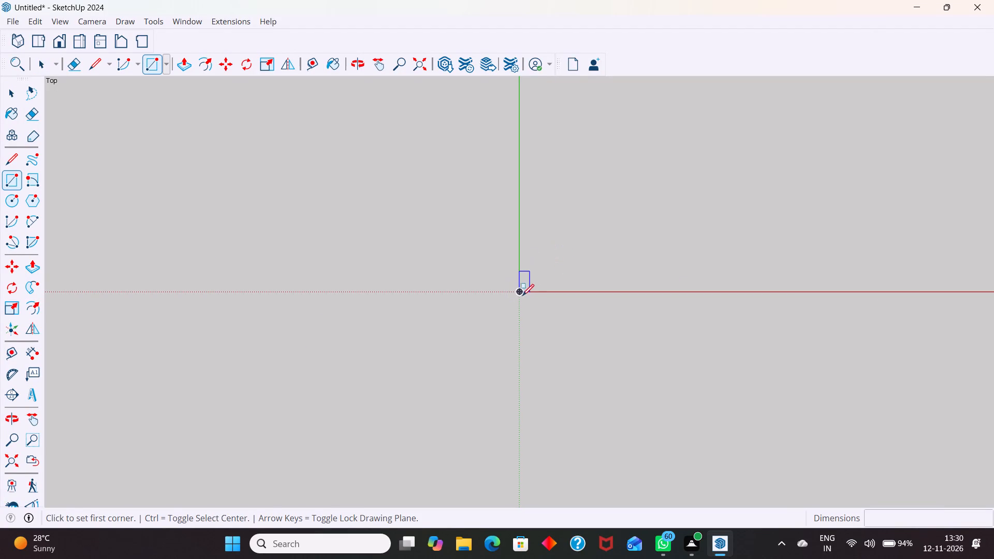
{"action": "left_click_drag", "start_coordinate": [519, 293], "coordinate": [525, 295]}
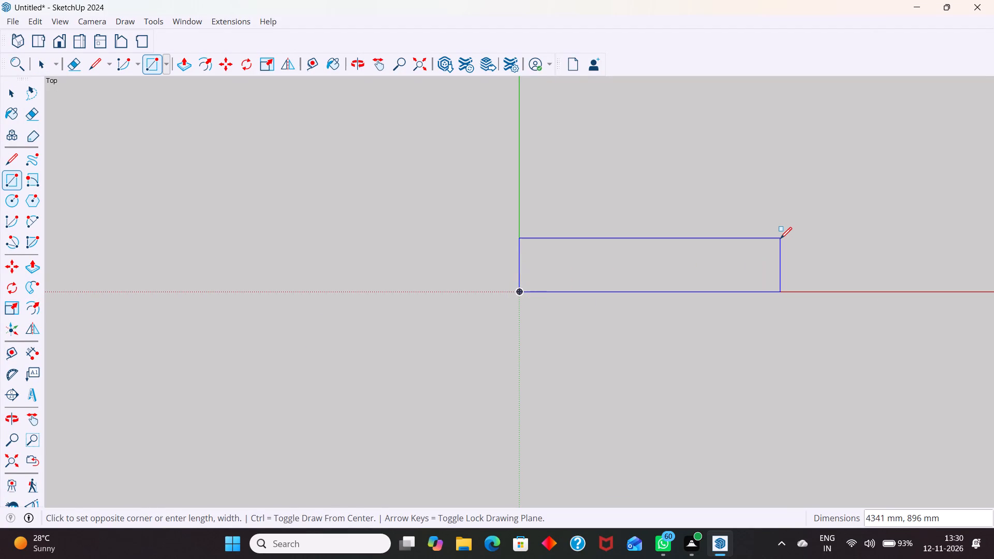
{"action": "type", "text": "3455"}
{"action": "type", "text": ",6"}
{"action": "key", "text": "shift+quotedbl"}
{"action": "key", "text": "Return"}
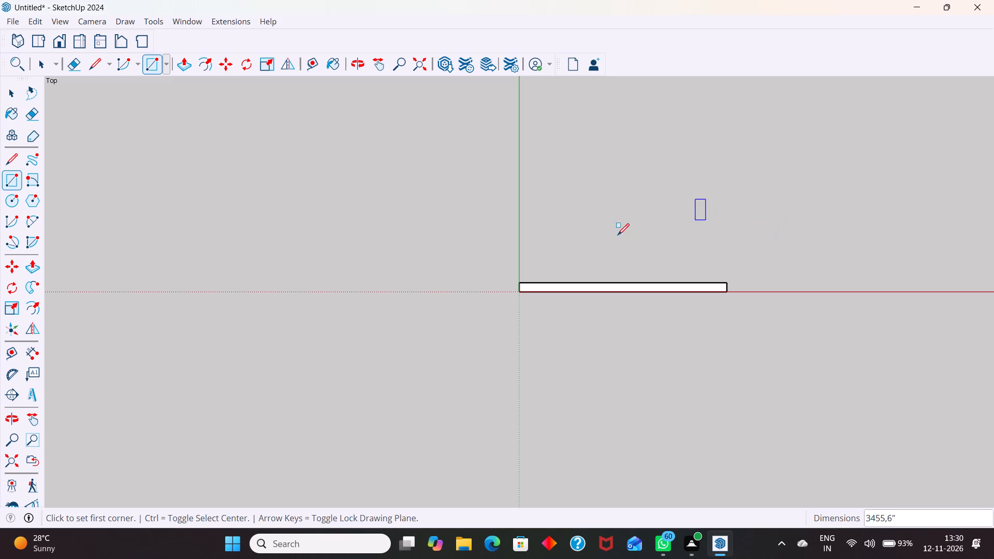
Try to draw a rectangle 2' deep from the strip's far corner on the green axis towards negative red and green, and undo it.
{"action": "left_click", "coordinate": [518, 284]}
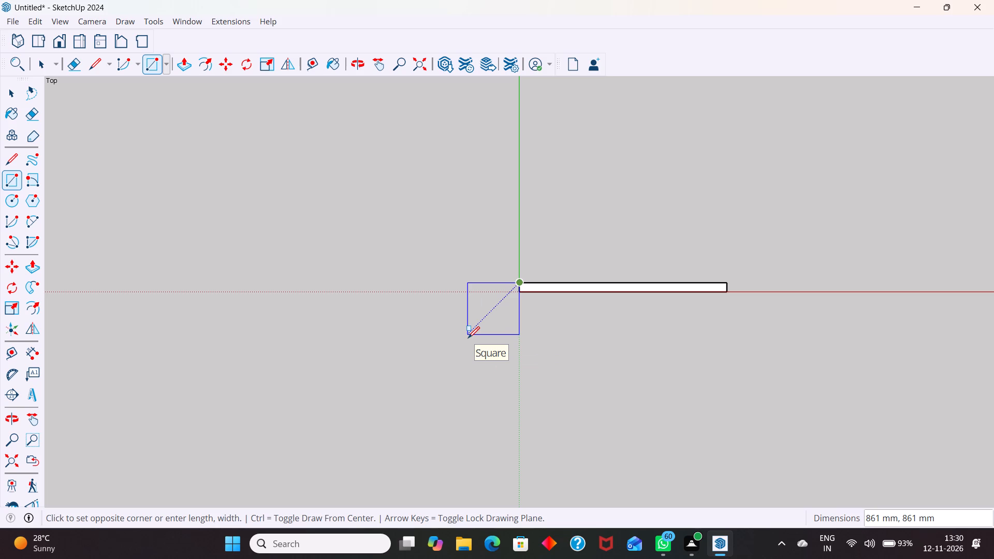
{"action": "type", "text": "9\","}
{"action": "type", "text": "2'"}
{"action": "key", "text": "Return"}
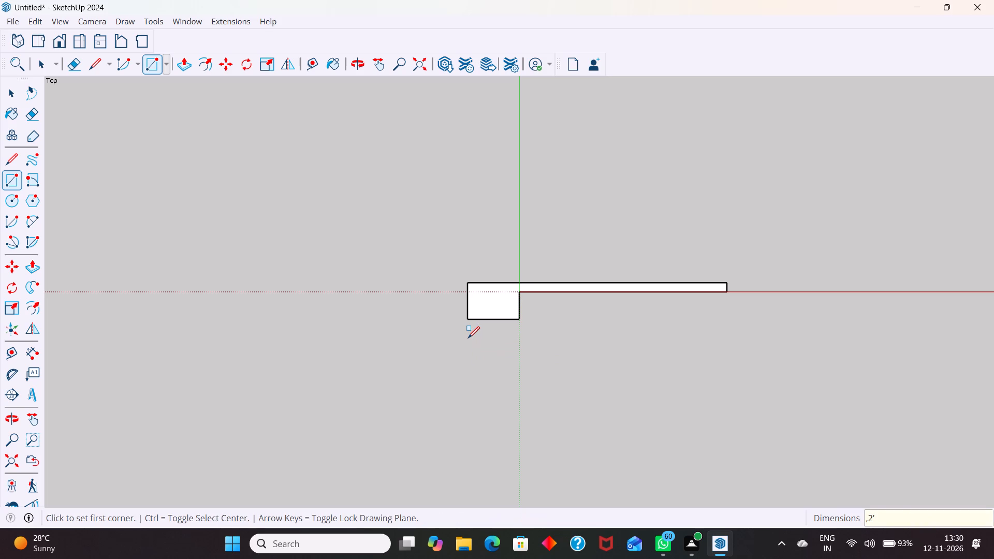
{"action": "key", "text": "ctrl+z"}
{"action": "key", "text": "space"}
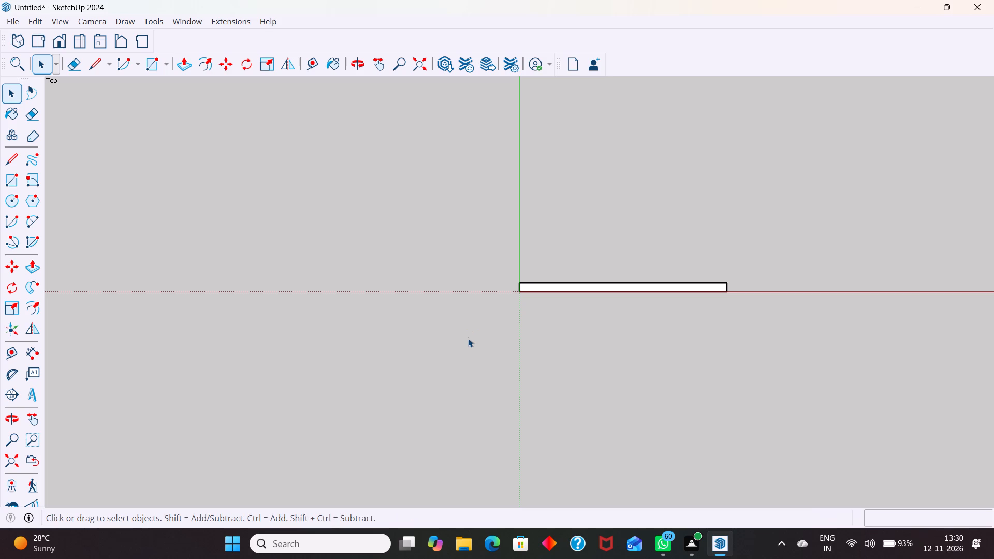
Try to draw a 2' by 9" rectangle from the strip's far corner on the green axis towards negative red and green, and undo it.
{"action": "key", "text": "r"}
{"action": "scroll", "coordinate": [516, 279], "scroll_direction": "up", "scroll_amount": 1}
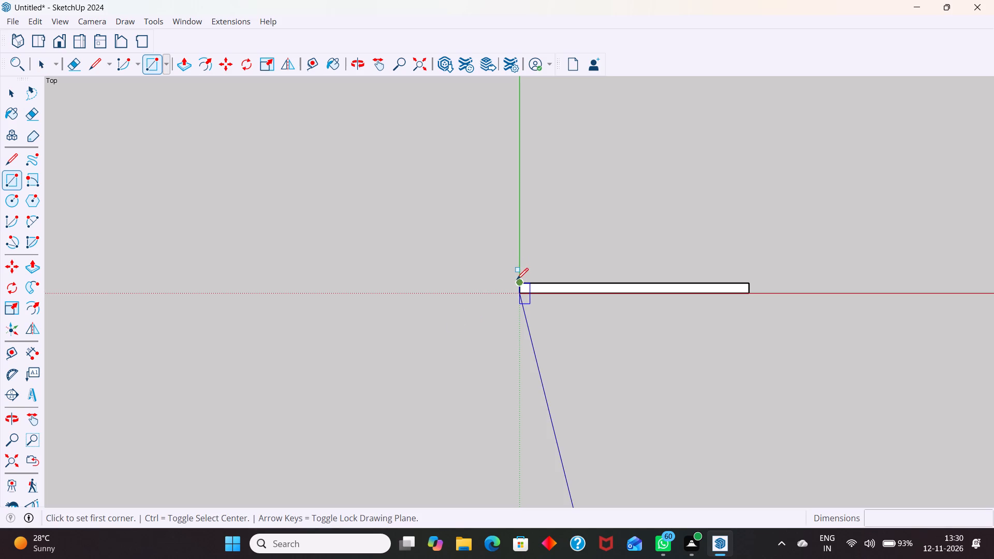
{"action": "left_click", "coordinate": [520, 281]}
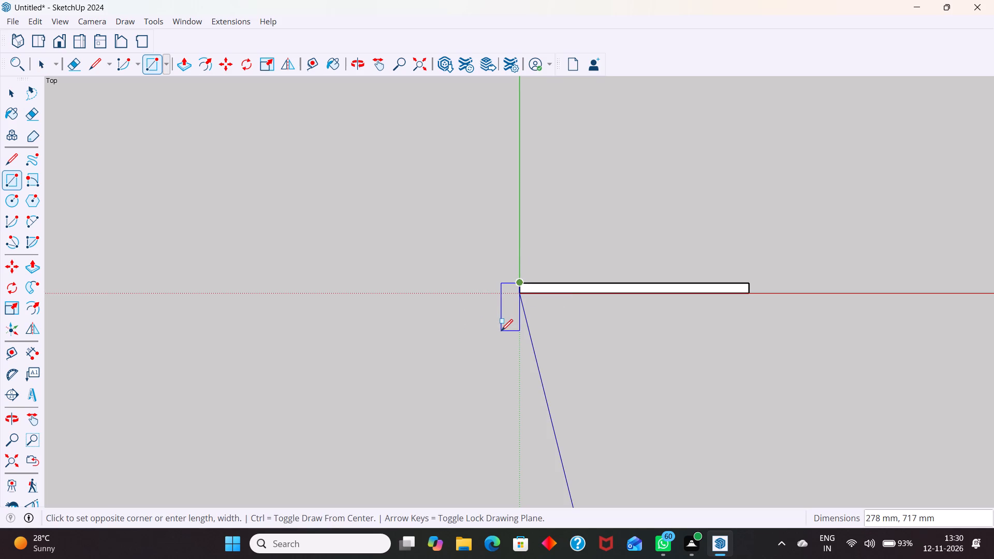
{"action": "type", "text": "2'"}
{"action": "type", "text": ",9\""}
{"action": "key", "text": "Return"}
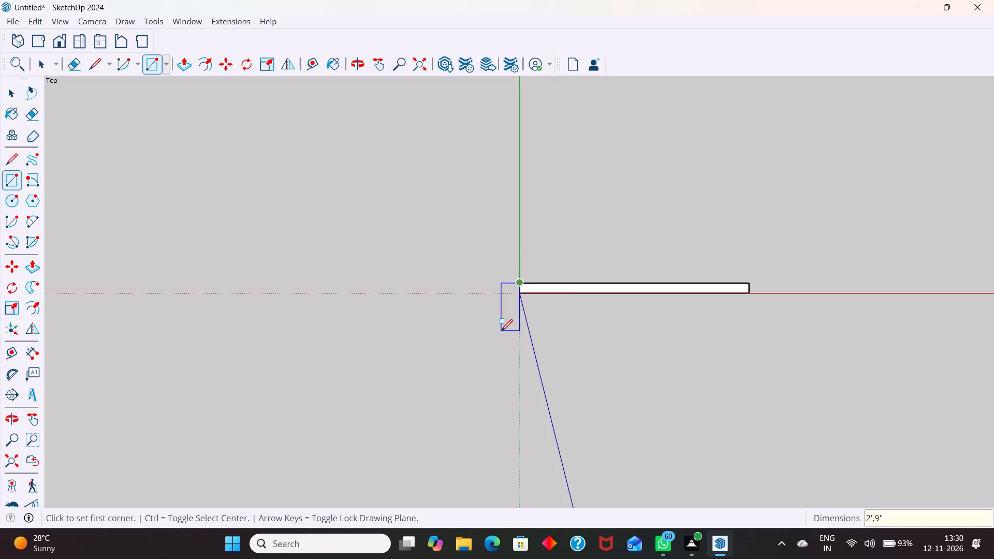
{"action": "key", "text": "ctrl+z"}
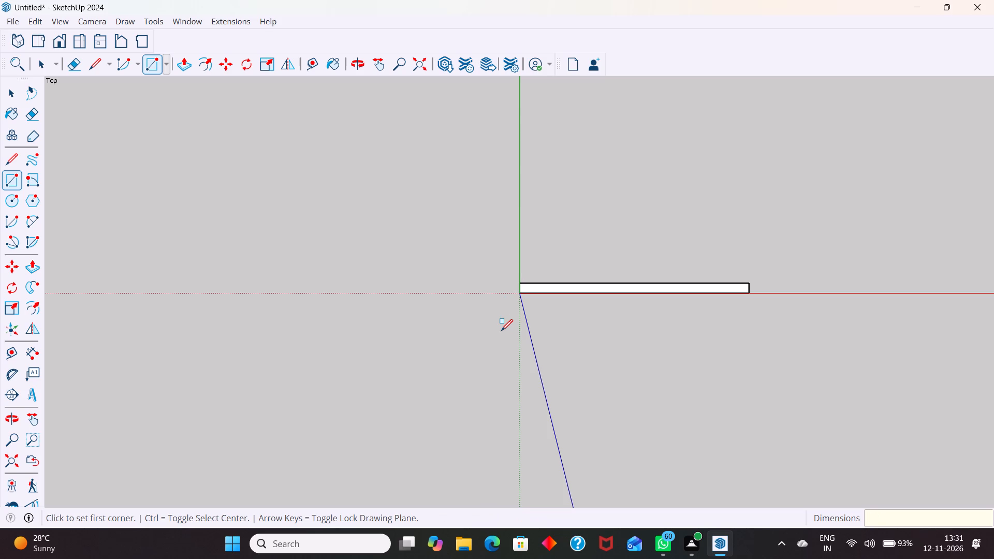
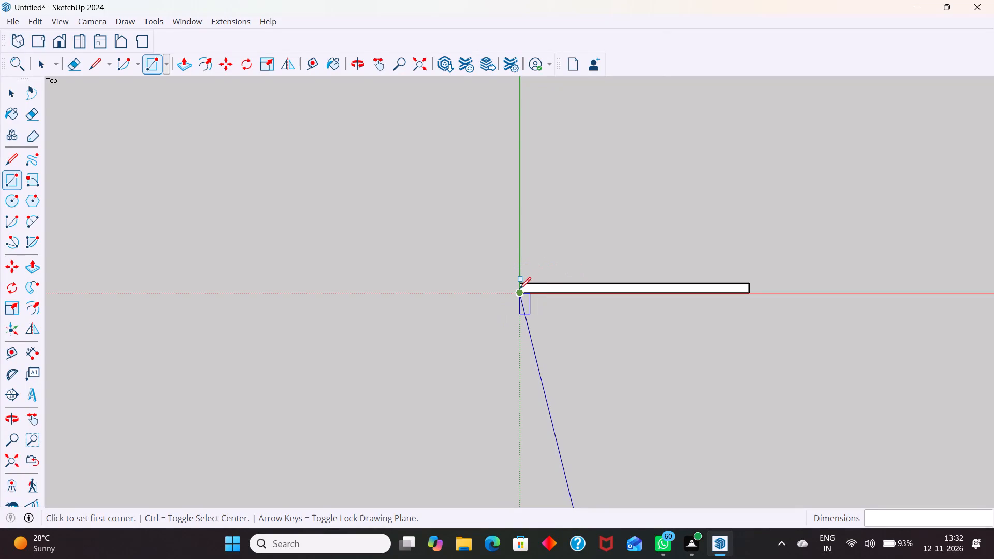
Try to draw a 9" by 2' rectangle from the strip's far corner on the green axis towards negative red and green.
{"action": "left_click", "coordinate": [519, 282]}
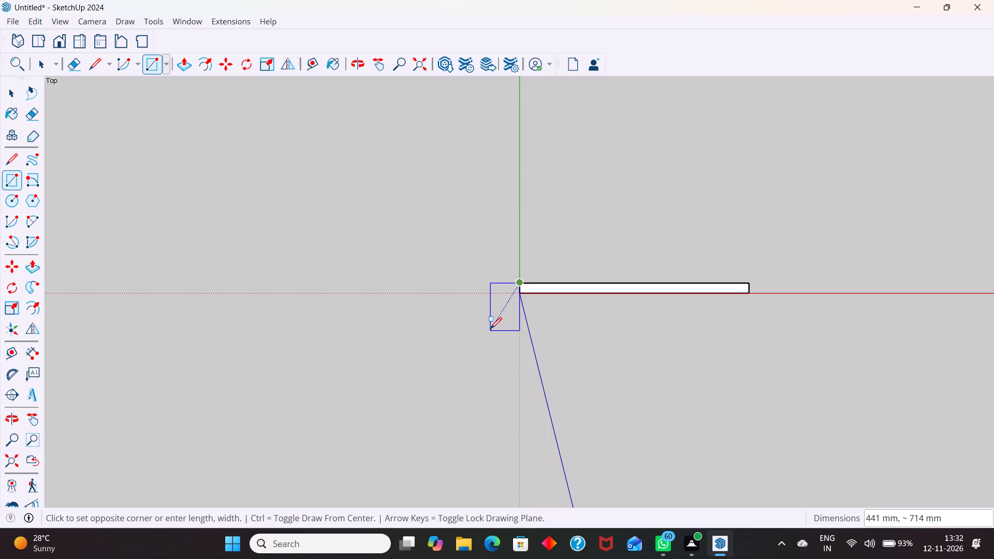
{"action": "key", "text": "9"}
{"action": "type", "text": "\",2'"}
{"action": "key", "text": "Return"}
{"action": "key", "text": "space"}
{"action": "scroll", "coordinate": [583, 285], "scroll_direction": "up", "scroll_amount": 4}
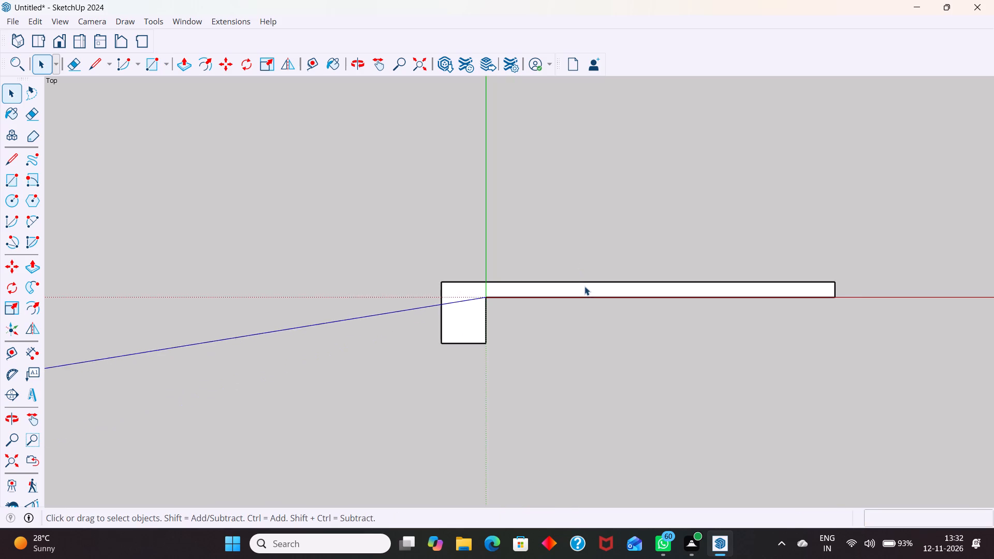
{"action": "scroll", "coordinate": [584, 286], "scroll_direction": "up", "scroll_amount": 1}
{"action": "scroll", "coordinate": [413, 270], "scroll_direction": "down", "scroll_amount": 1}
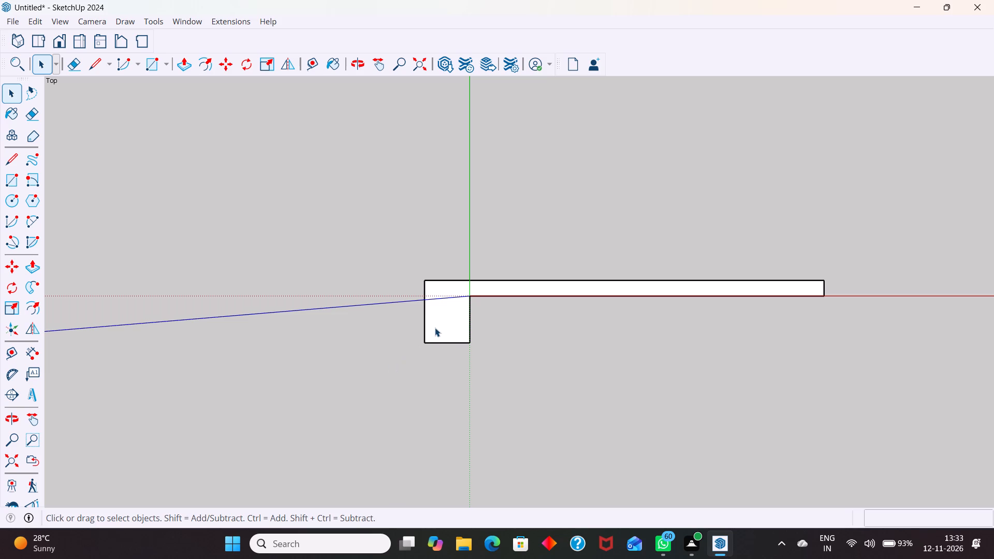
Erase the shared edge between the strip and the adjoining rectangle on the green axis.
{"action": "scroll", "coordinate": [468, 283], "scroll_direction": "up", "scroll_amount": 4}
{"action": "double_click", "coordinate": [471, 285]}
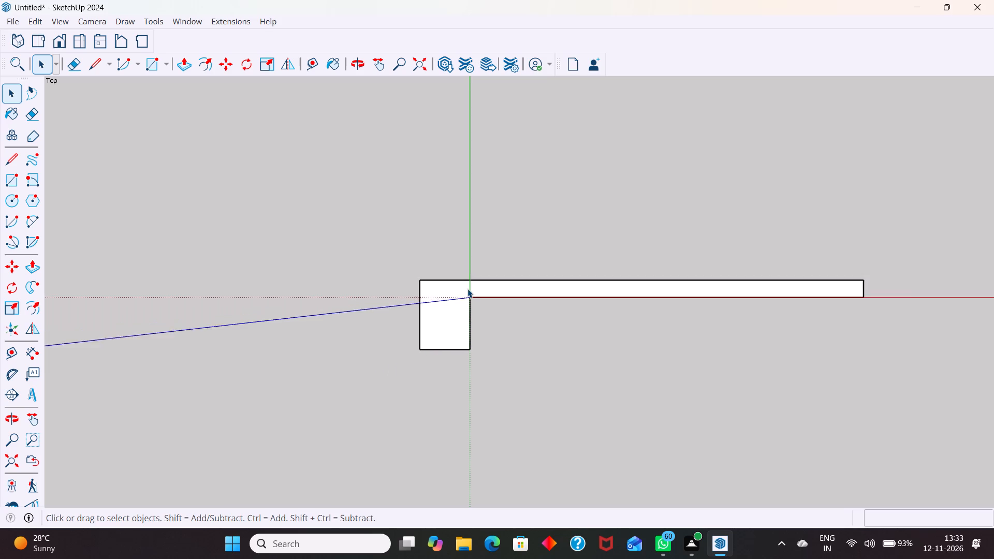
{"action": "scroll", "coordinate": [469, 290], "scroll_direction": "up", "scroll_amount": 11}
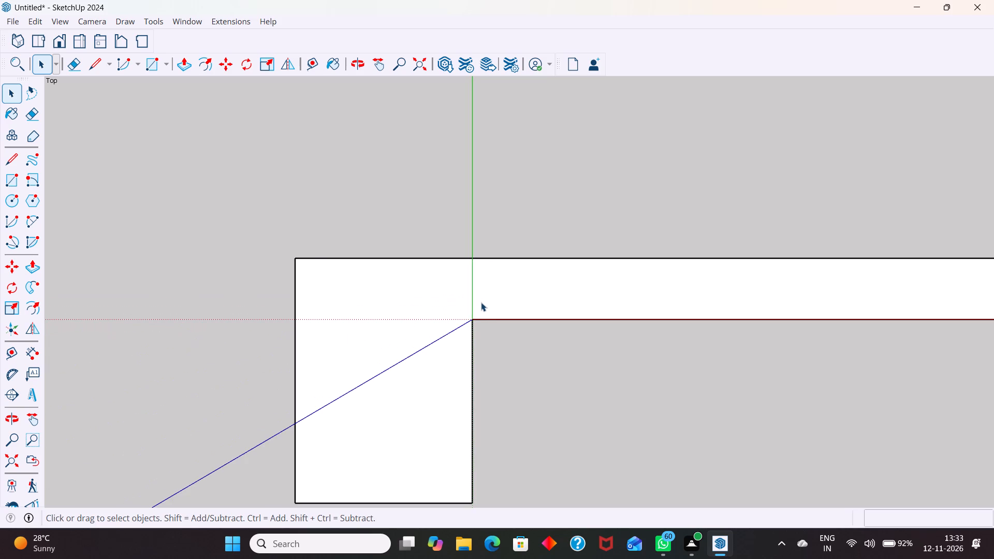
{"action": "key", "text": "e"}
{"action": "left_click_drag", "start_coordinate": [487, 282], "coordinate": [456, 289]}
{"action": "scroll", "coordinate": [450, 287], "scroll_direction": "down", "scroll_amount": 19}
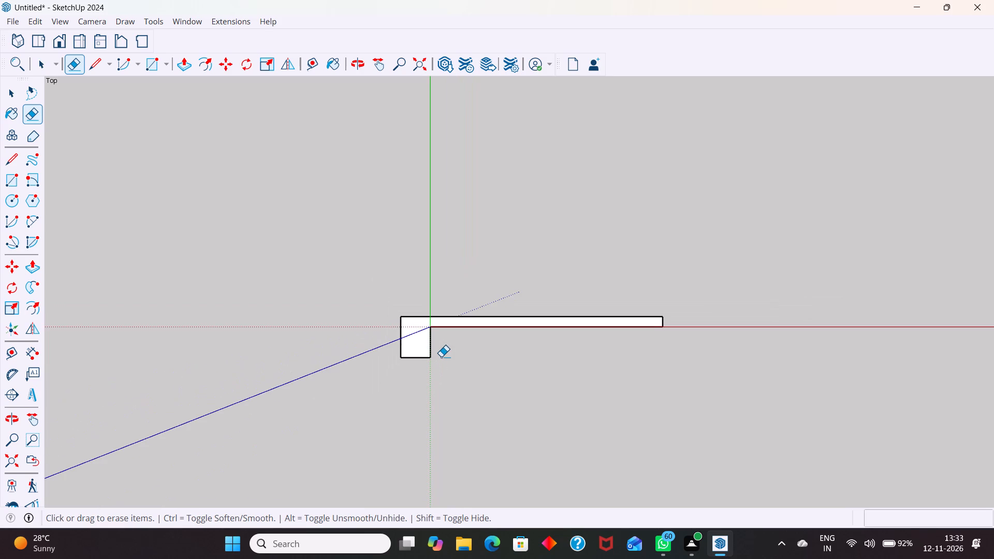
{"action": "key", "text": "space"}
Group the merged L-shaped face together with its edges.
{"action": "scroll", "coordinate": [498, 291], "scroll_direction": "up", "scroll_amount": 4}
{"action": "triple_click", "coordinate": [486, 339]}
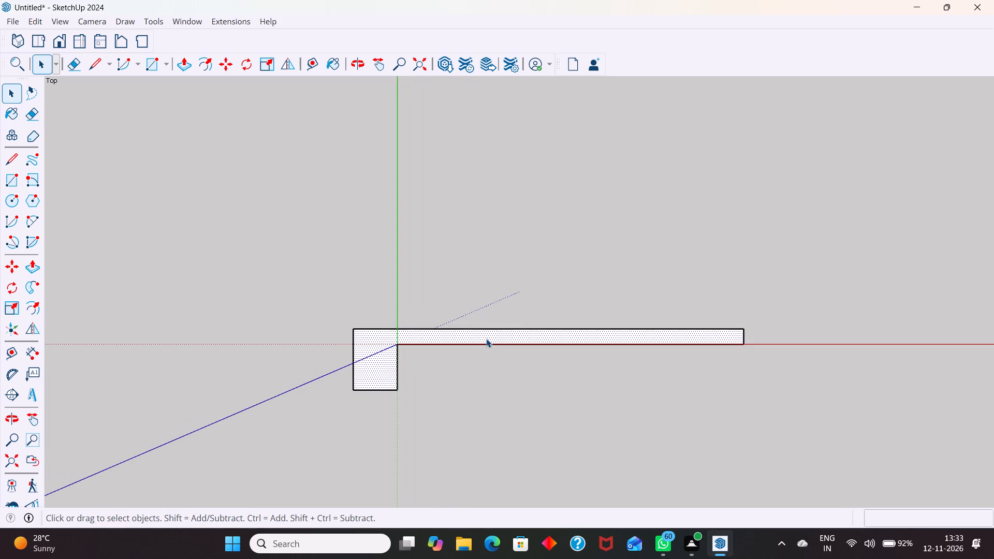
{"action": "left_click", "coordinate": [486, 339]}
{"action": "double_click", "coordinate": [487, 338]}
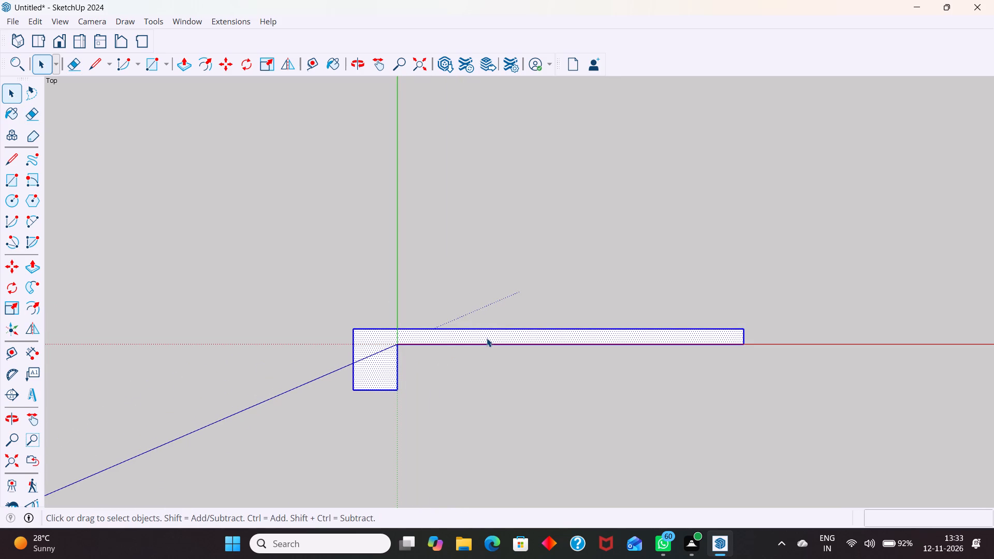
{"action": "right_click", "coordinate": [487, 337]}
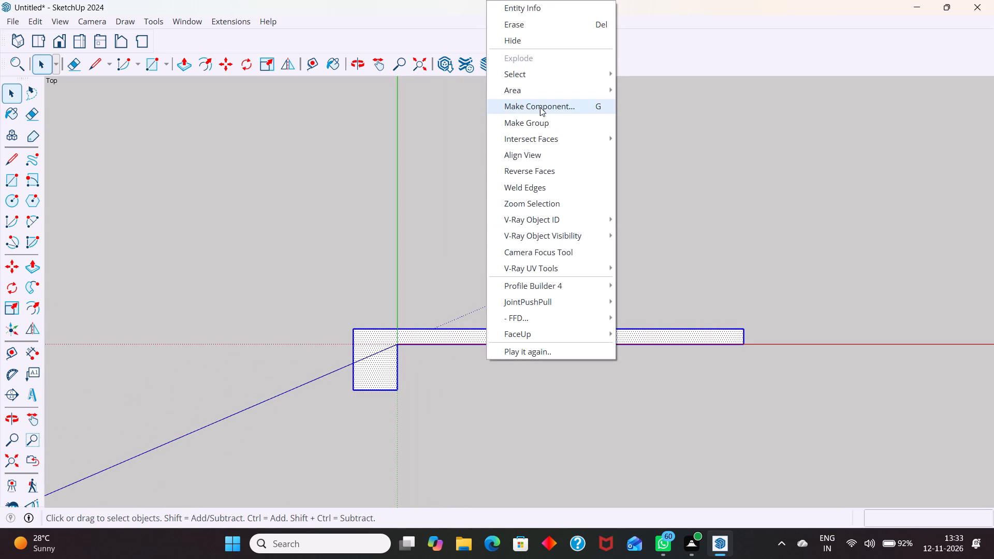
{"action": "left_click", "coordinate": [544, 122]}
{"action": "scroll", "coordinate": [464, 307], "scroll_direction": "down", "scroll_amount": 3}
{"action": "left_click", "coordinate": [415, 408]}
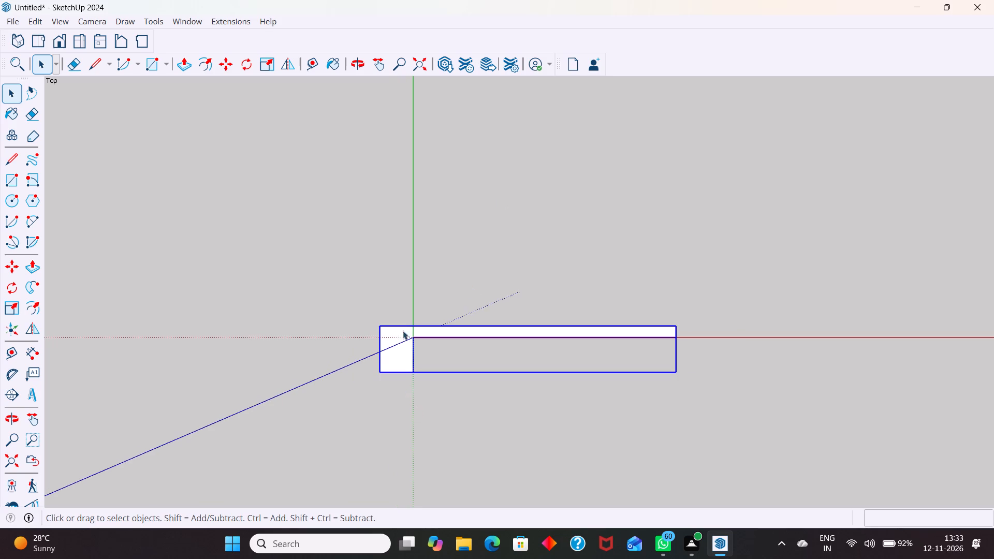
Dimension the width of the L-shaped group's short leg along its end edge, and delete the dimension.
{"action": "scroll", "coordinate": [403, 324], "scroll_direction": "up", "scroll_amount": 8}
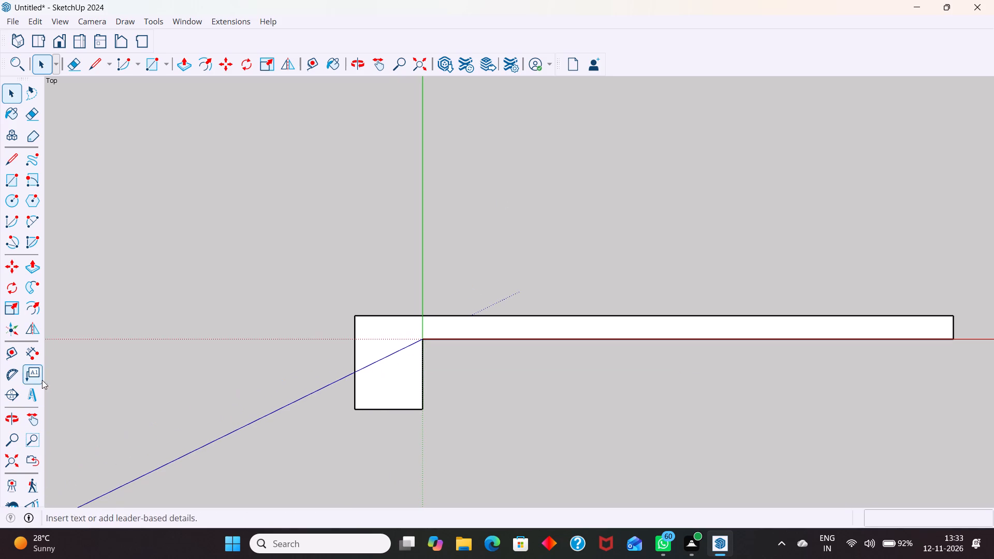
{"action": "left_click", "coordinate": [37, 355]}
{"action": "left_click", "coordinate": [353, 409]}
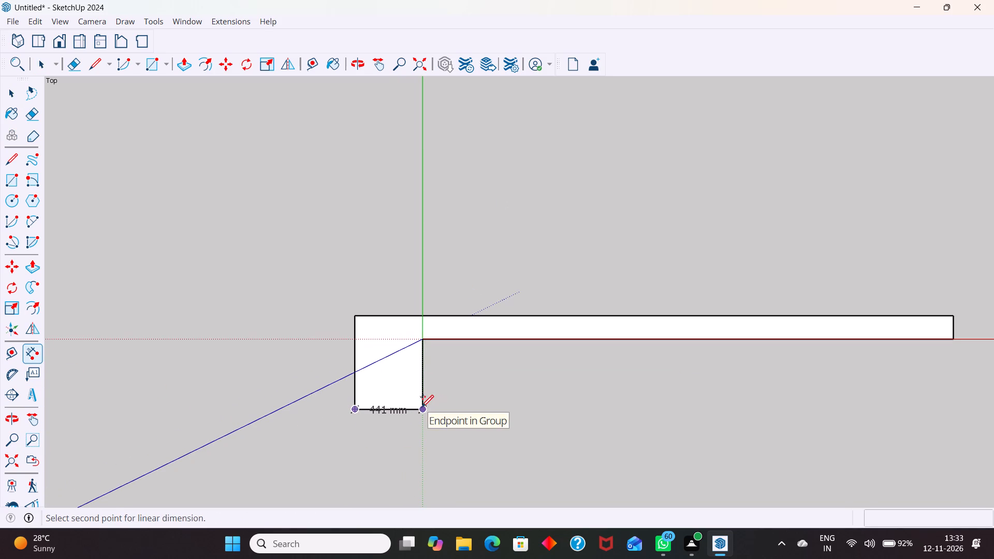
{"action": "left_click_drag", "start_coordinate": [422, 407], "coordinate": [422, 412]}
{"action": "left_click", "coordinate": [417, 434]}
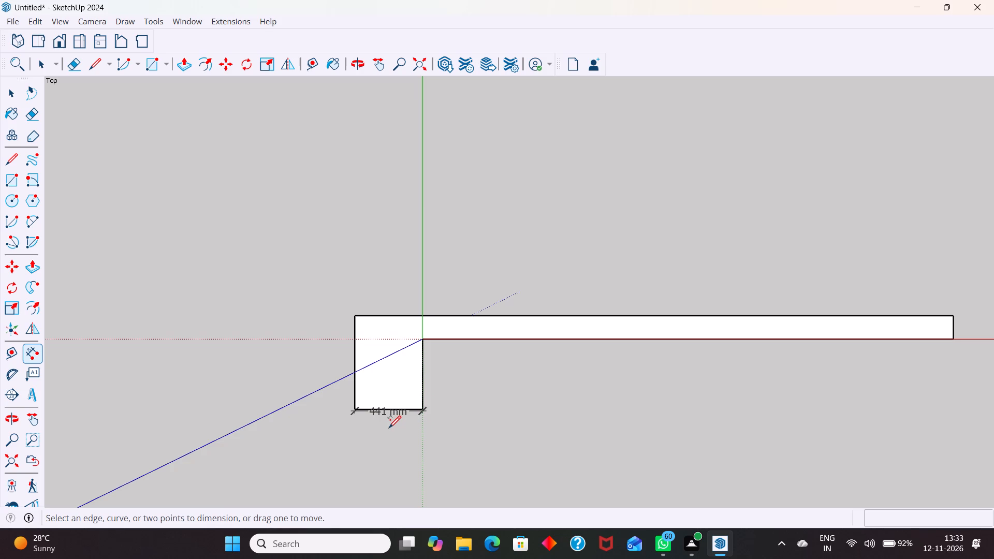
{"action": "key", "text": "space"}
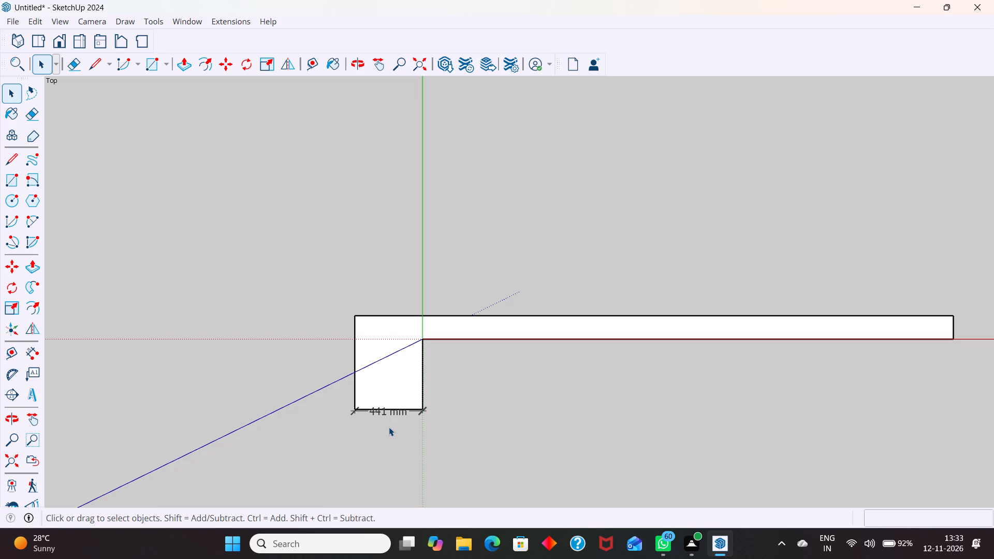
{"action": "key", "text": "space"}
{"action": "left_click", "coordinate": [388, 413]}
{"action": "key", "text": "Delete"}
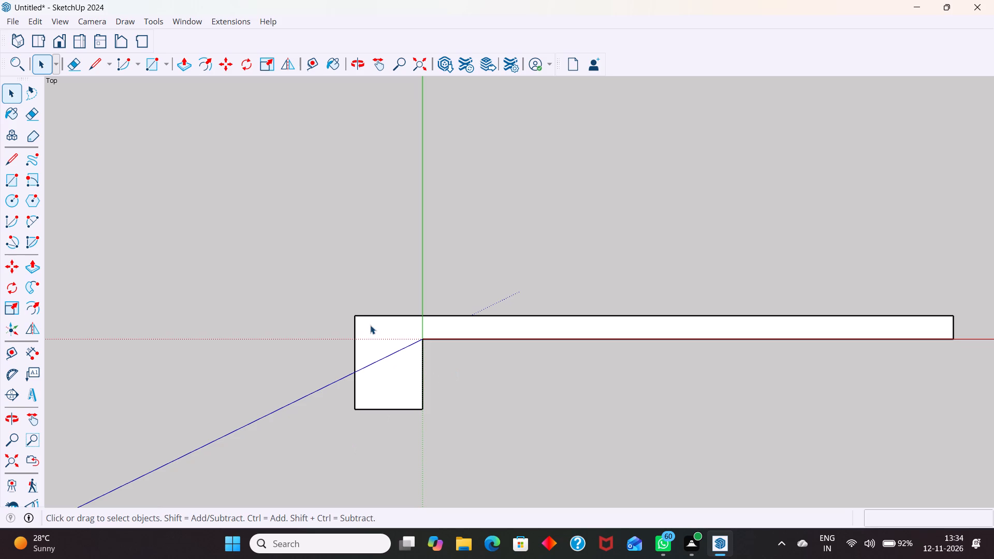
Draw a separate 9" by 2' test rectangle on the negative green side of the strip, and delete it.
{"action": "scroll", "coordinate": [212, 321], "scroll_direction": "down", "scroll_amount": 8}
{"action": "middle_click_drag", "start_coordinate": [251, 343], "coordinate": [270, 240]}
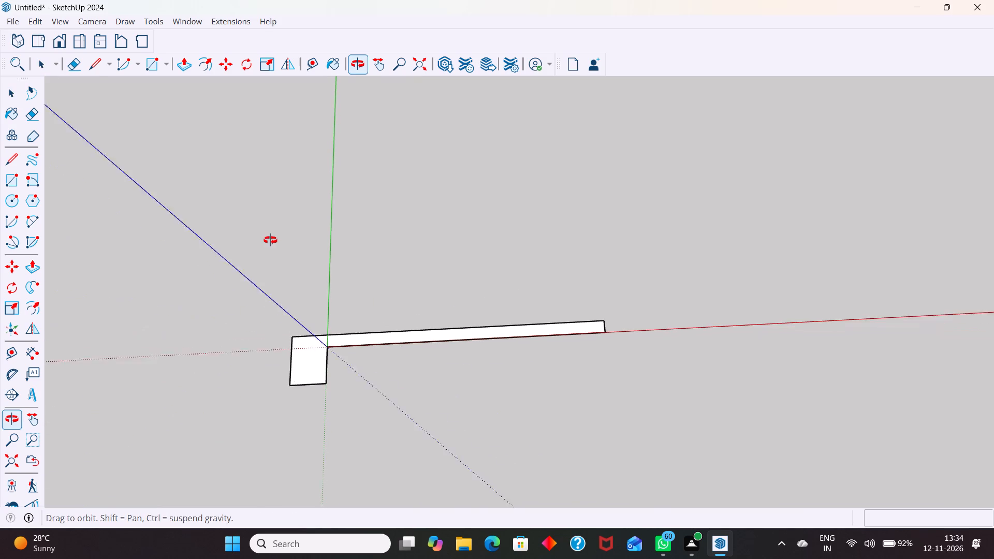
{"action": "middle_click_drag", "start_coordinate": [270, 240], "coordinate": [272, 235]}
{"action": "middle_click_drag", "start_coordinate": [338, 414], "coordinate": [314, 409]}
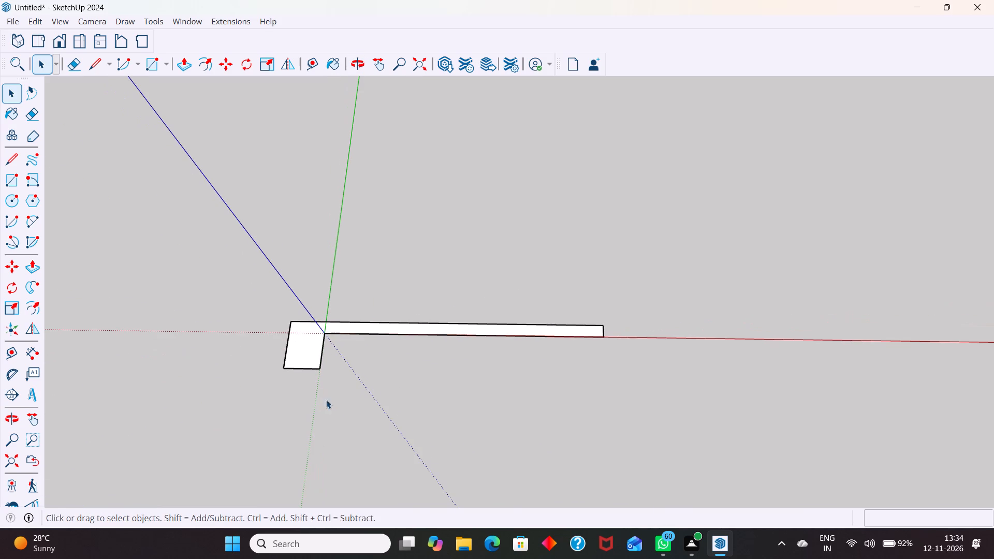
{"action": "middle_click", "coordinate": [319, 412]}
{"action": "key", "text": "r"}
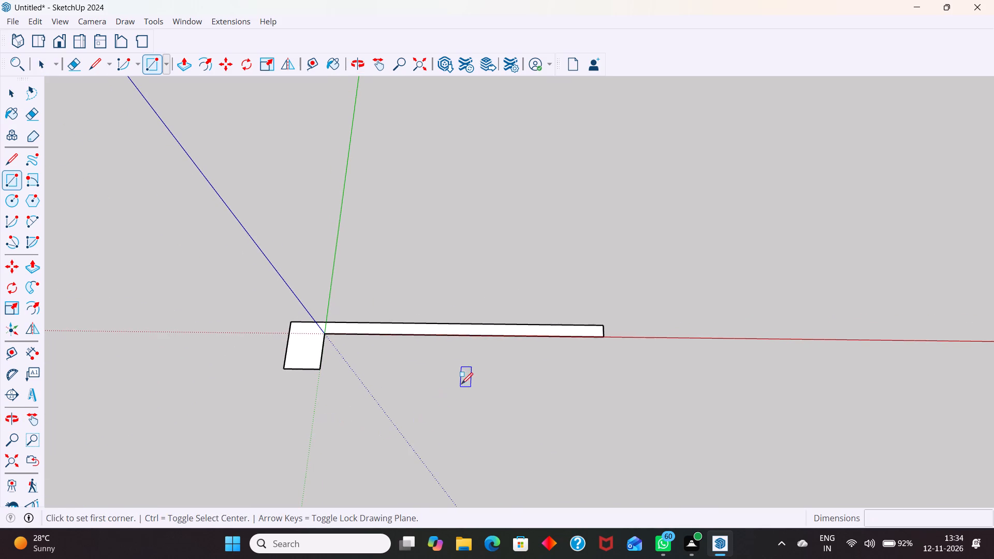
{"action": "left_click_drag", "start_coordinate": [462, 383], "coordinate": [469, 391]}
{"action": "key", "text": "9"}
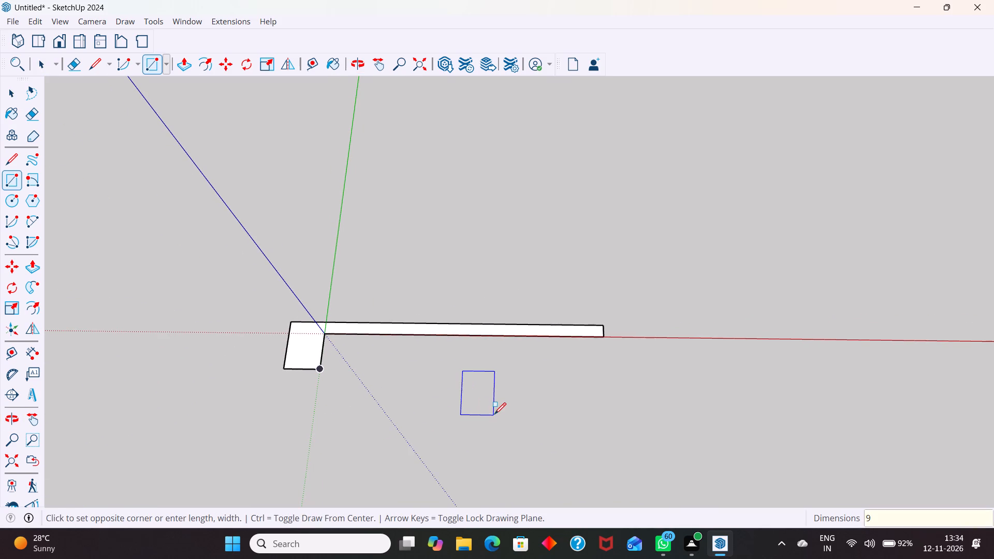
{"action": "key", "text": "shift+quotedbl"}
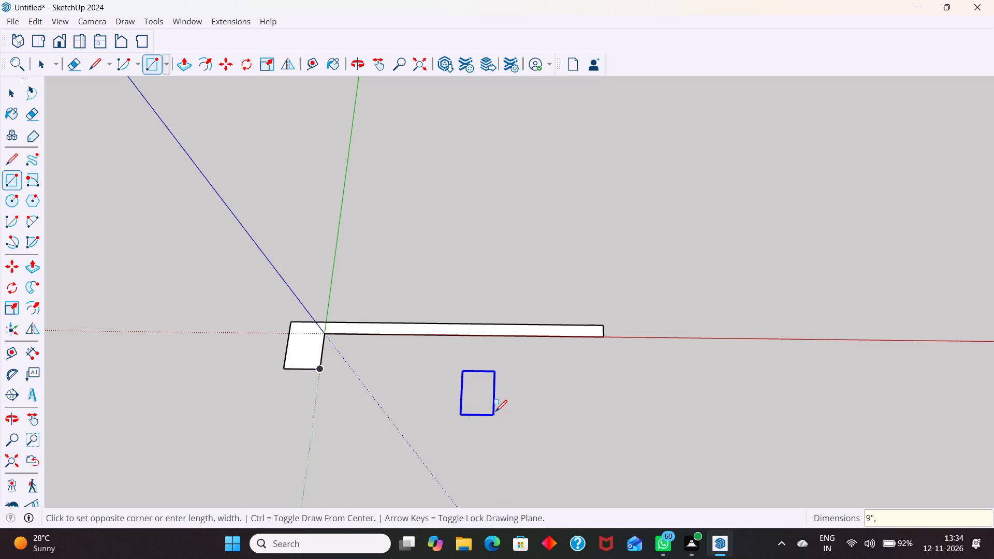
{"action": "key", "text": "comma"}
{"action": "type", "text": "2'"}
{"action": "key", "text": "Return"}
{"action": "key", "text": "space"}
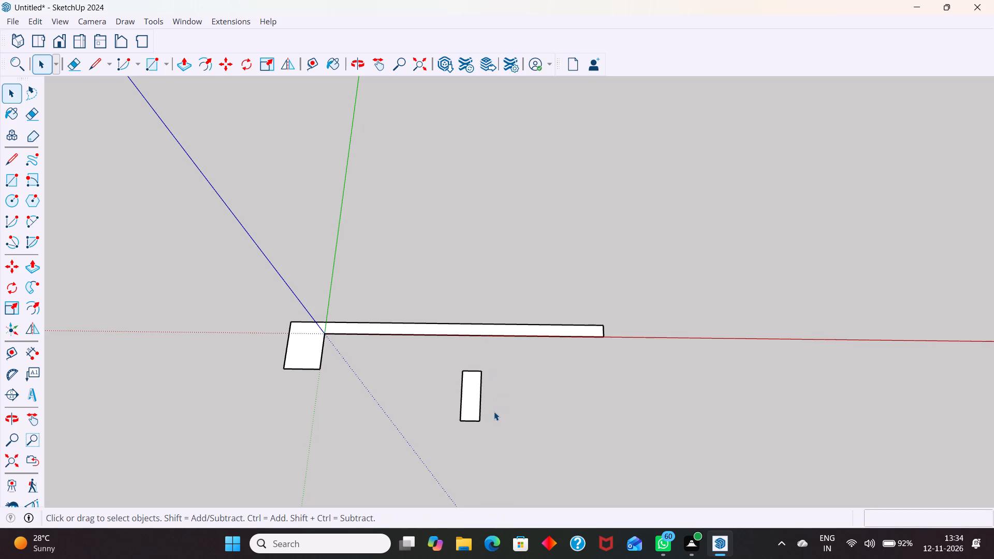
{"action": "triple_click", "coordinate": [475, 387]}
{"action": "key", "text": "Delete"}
Delete the L-shaped group.
{"action": "left_click", "coordinate": [314, 352]}
{"action": "left_click", "coordinate": [308, 344]}
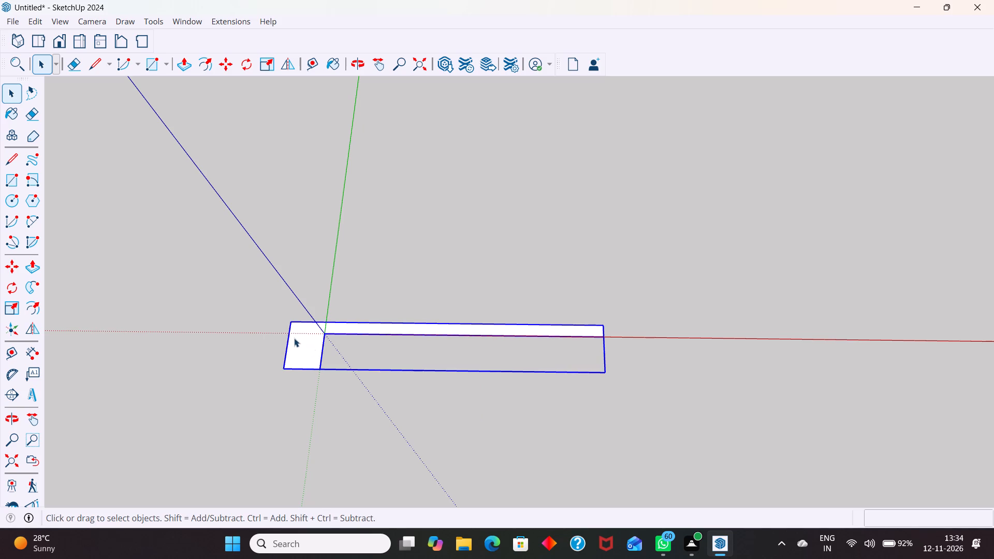
{"action": "key", "text": "Delete"}
In top view, draw a 3455 mm by 6" rectangle from the origin along the positive red and green axes.
{"action": "left_click", "coordinate": [37, 40]}
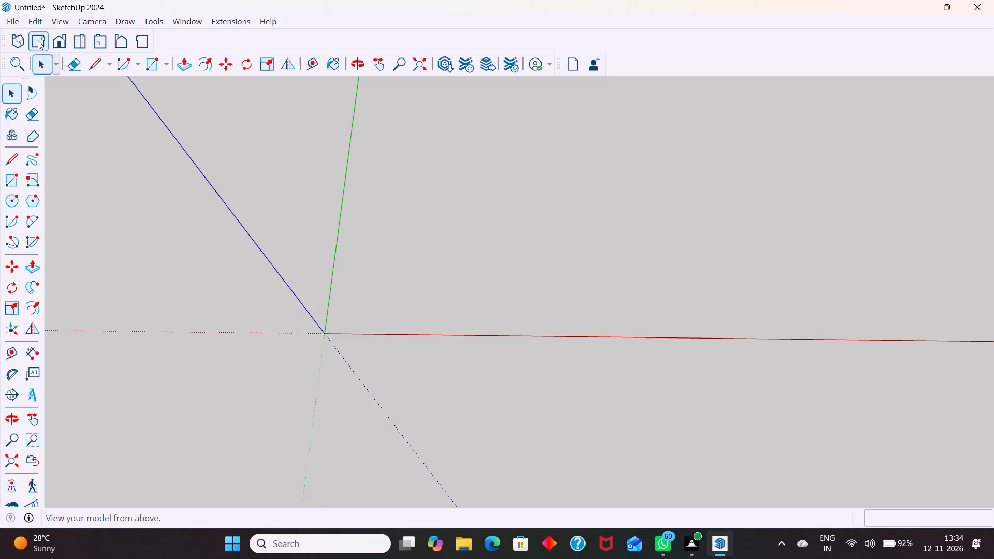
{"action": "key", "text": "r"}
{"action": "left_click_drag", "start_coordinate": [523, 291], "coordinate": [524, 292]}
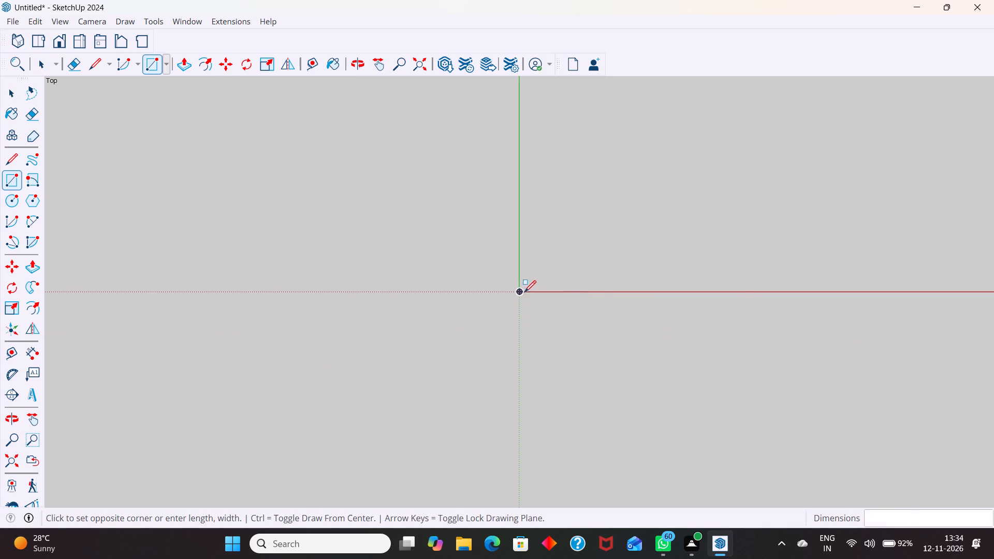
{"action": "left_click_drag", "start_coordinate": [524, 292], "coordinate": [530, 296]}
{"action": "type", "text": "3455"}
{"action": "key", "text": "comma"}
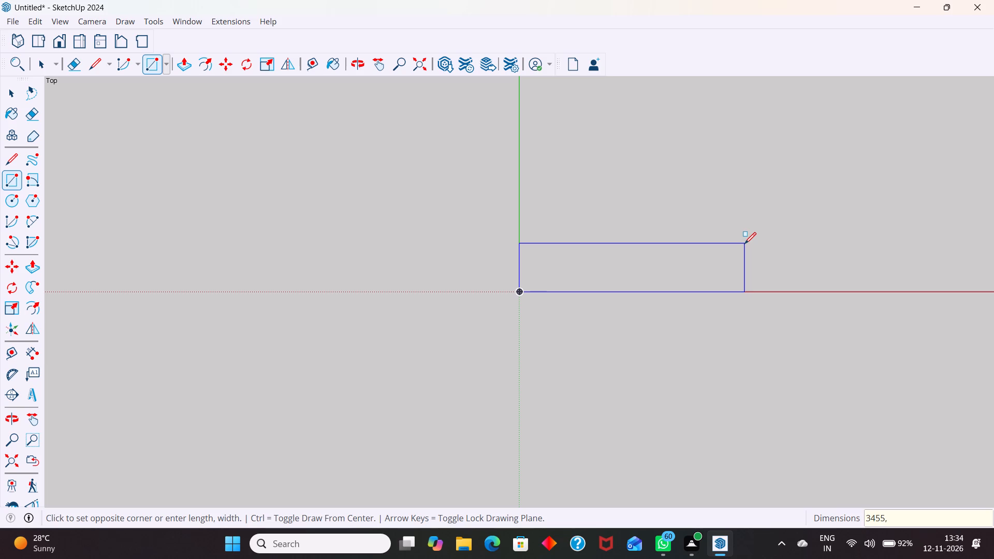
{"action": "type", "text": "6\""}
{"action": "key", "text": "Return"}
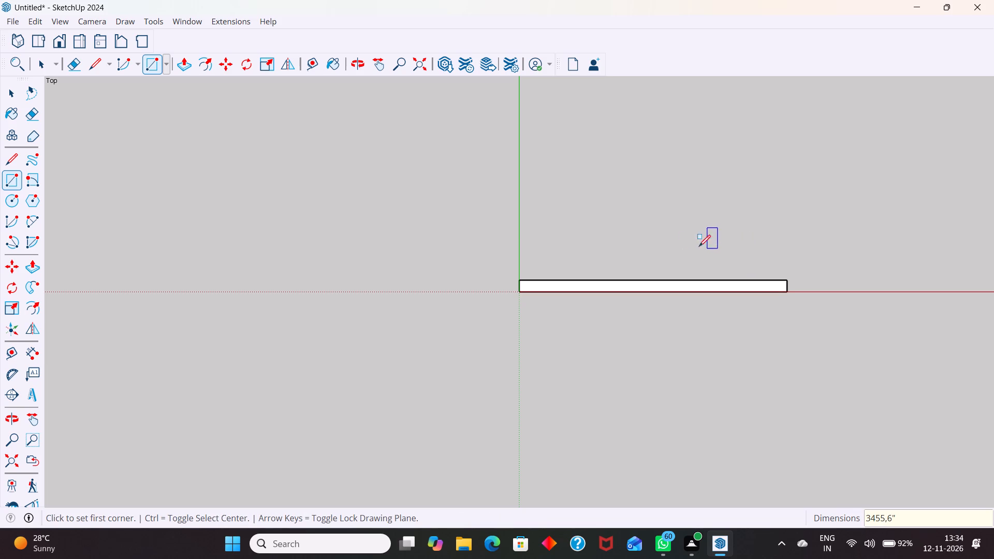
{"action": "key", "text": "space"}
Draw a 9" by 2' rectangle from the strip's far corner on the green axis towards negative red and green.
{"action": "key", "text": "r"}
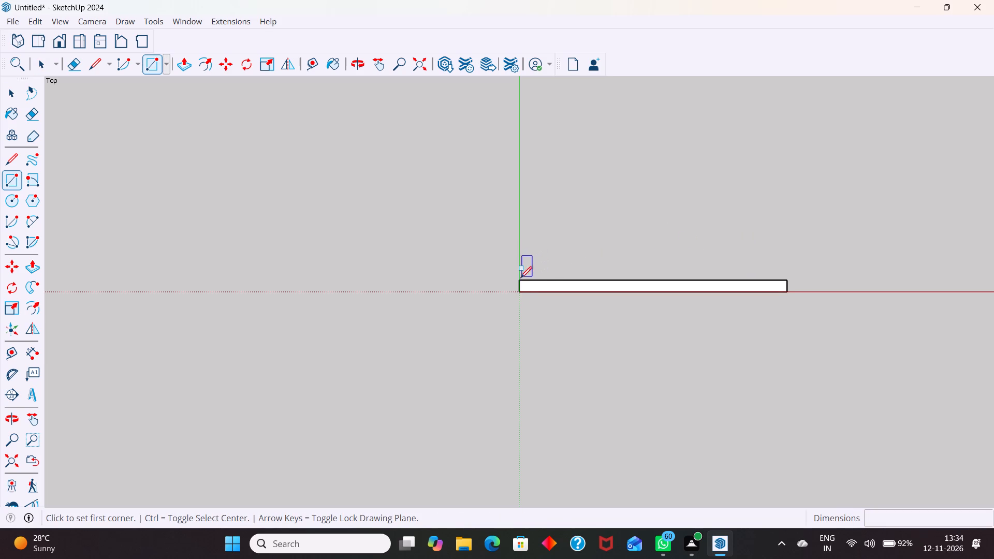
{"action": "left_click", "coordinate": [520, 279]}
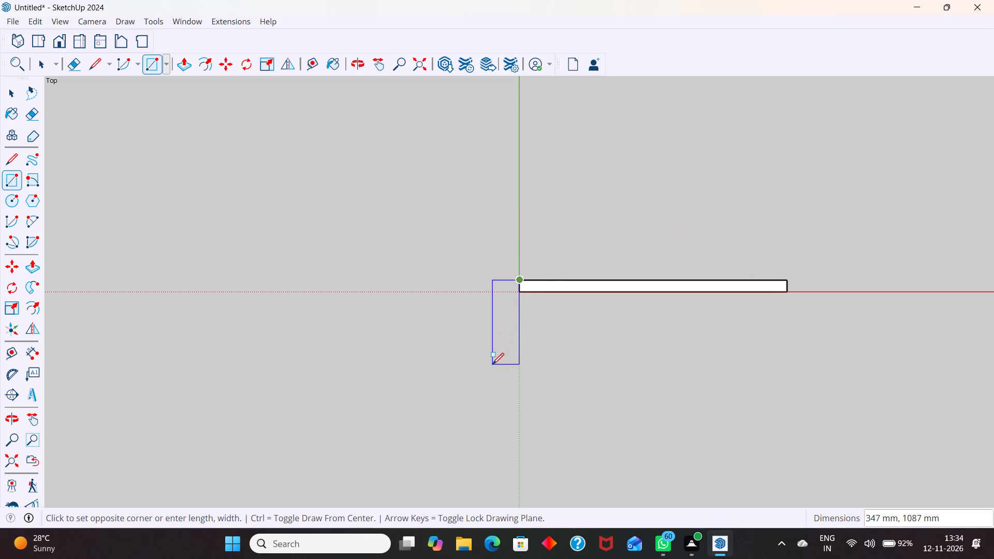
{"action": "key", "text": "9"}
{"action": "key", "text": "shift+quotedbl"}
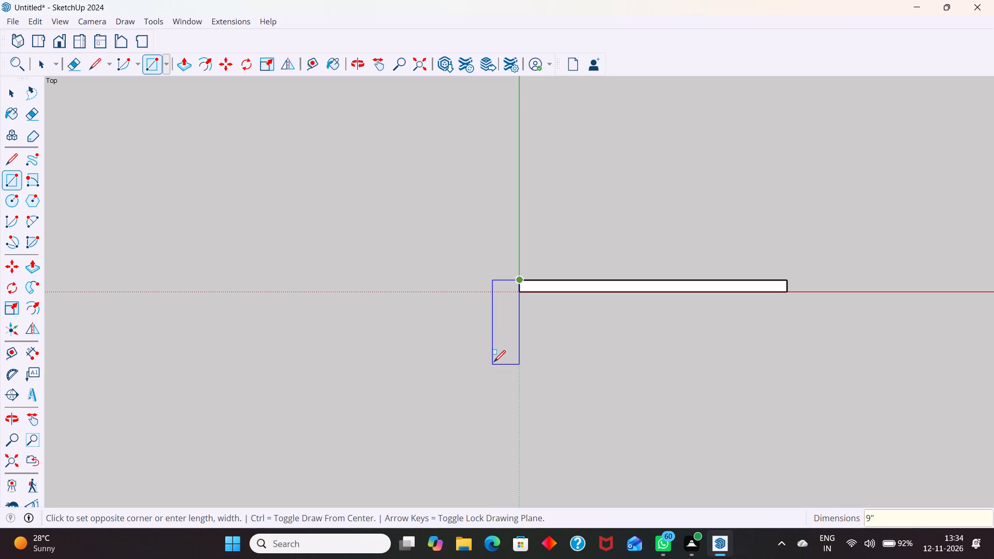
{"action": "key", "text": "comma"}
{"action": "type", "text": "2'"}
{"action": "key", "text": "Return"}
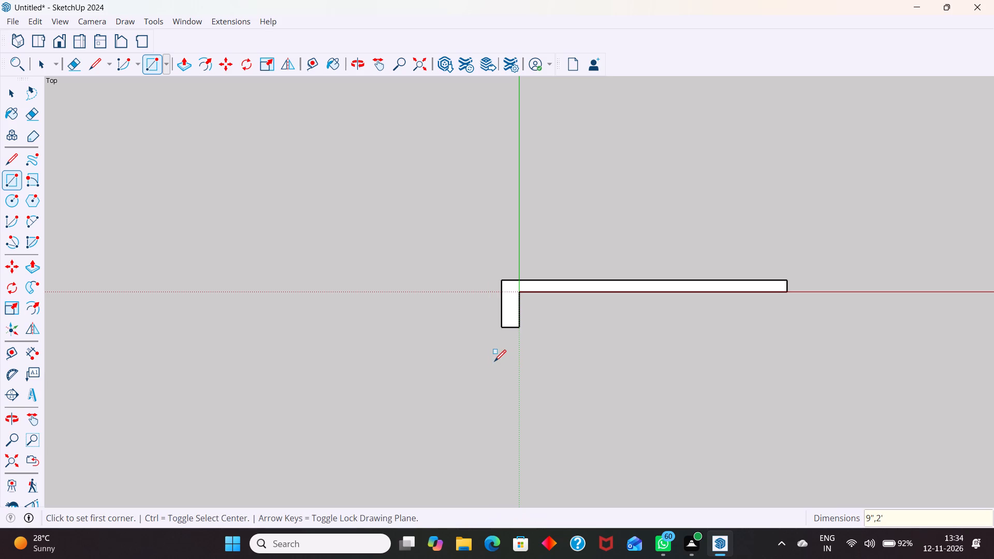
{"action": "key", "text": "space"}
Erase the dividing edge on the green axis between the long strip and the leg to merge them.
{"action": "key", "text": "e"}
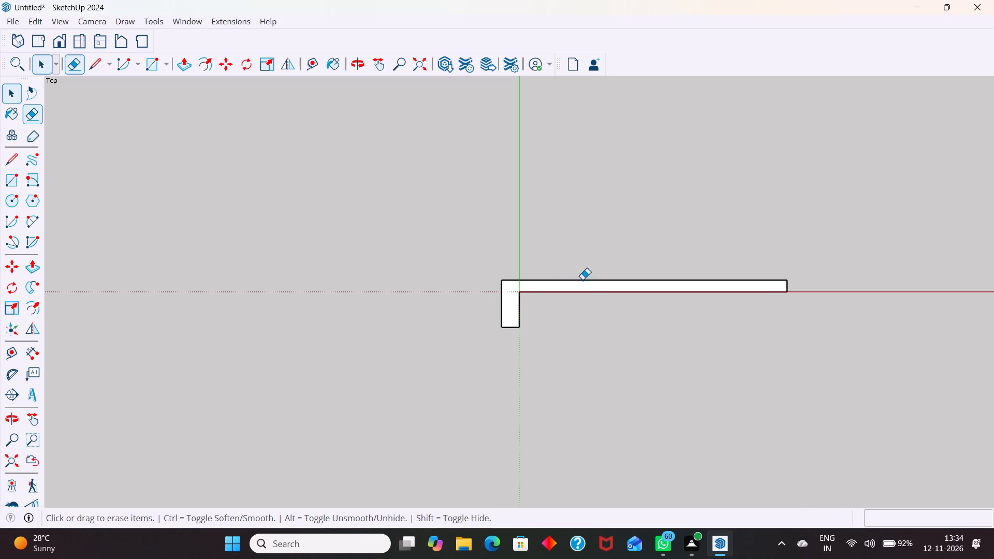
{"action": "scroll", "coordinate": [527, 293], "scroll_direction": "up", "scroll_amount": 8}
{"action": "left_click_drag", "start_coordinate": [533, 279], "coordinate": [518, 280]}
{"action": "key", "text": "space"}
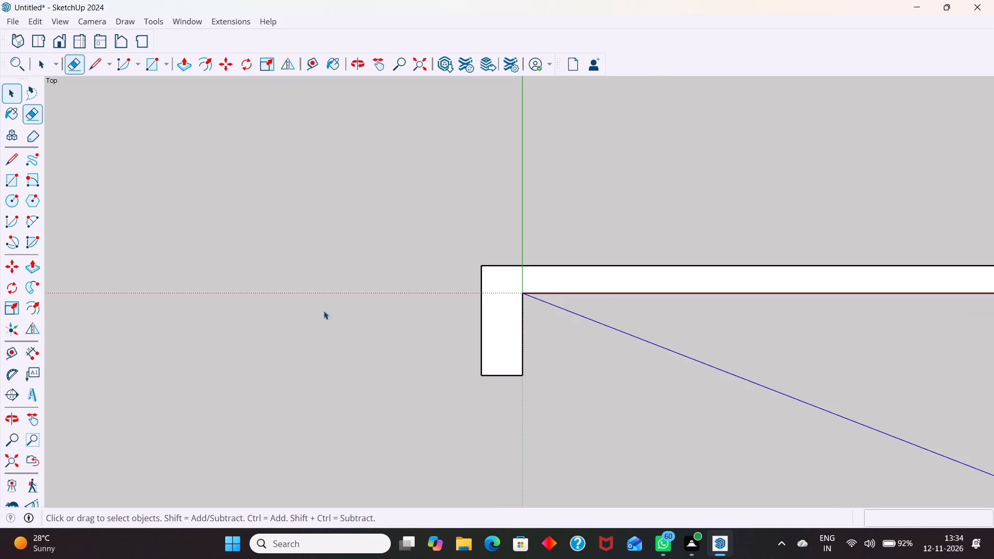
Select the whole L-shaped wall outline and make it a group.
{"action": "scroll", "coordinate": [316, 319], "scroll_direction": "down", "scroll_amount": 10}
{"action": "triple_click", "coordinate": [472, 305]}
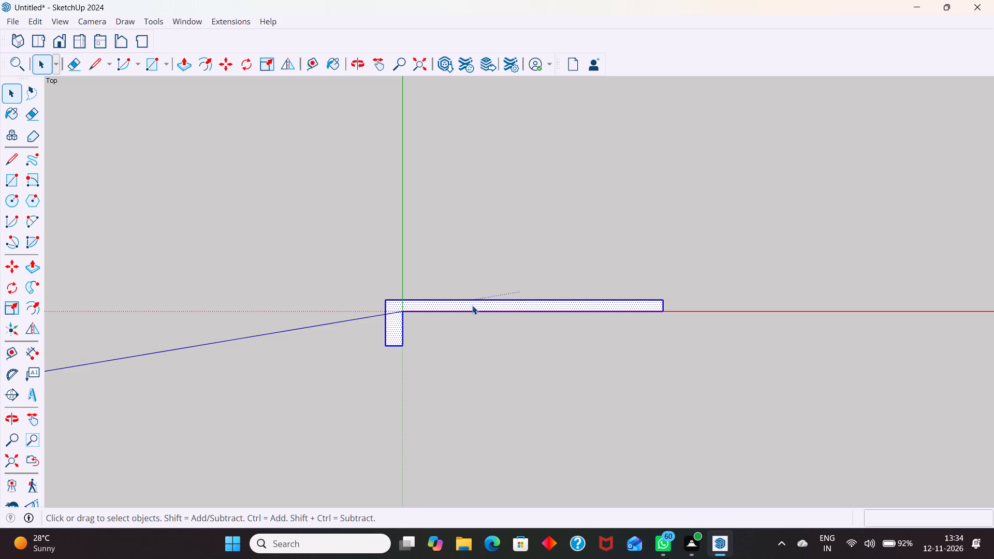
{"action": "right_click", "coordinate": [472, 305]}
{"action": "left_click", "coordinate": [530, 121]}
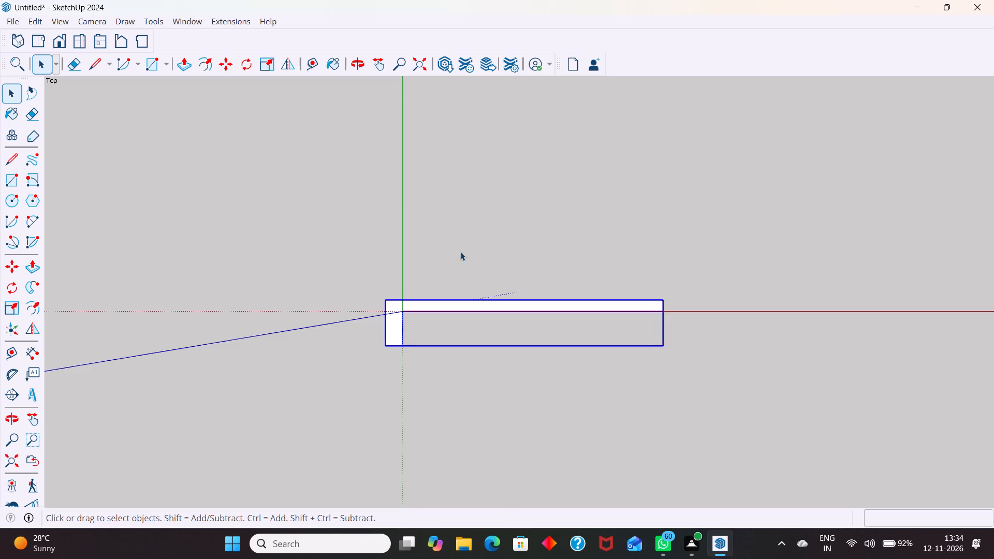
In a new group, draw a 2705 by 18 mm rectangle from the origin along positive red and negative green, and close the group.
{"action": "scroll", "coordinate": [459, 255], "scroll_direction": "up", "scroll_amount": 3}
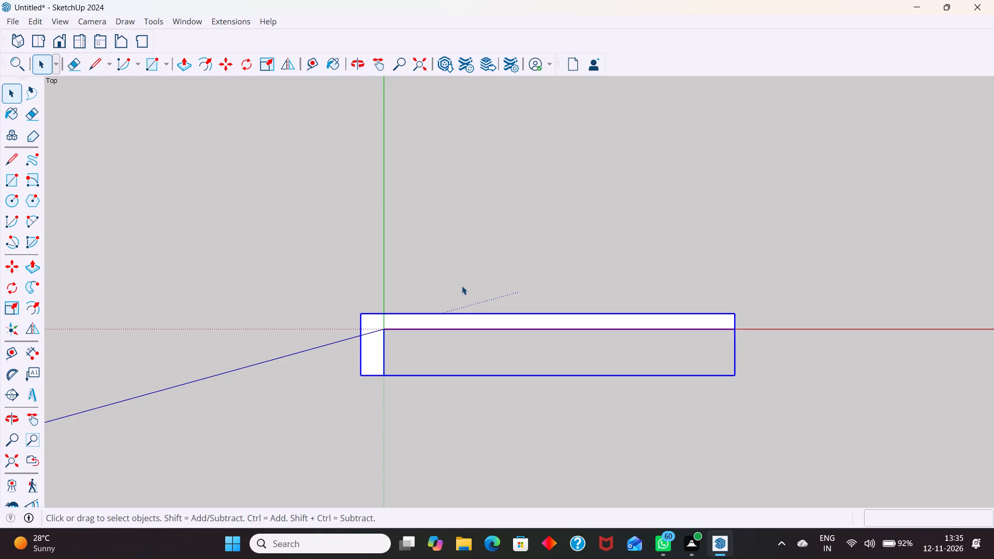
{"action": "left_click", "coordinate": [669, 323]}
{"action": "left_click", "coordinate": [813, 273]}
{"action": "right_click", "coordinate": [809, 276]}
{"action": "left_click", "coordinate": [830, 319]}
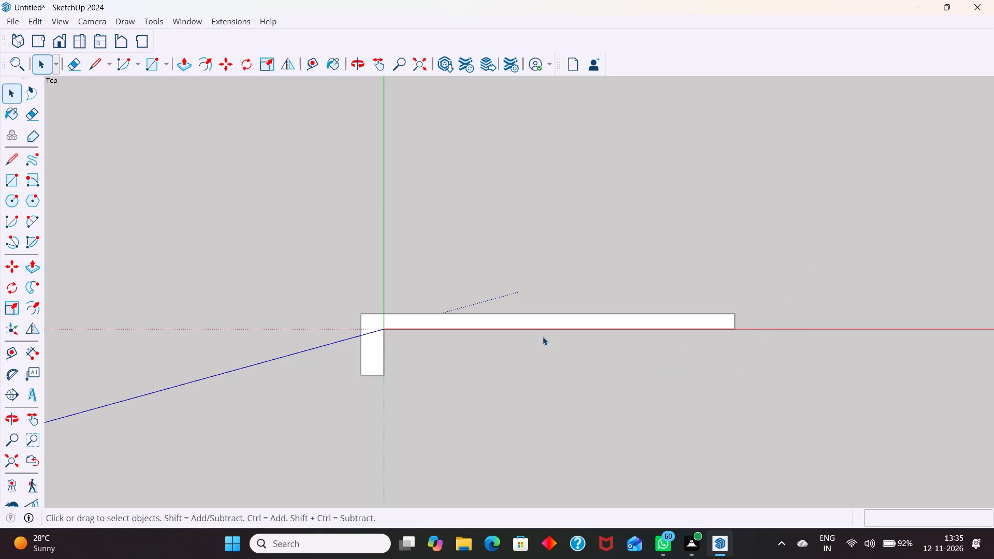
{"action": "scroll", "coordinate": [453, 341], "scroll_direction": "up", "scroll_amount": 3}
{"action": "key", "text": "r"}
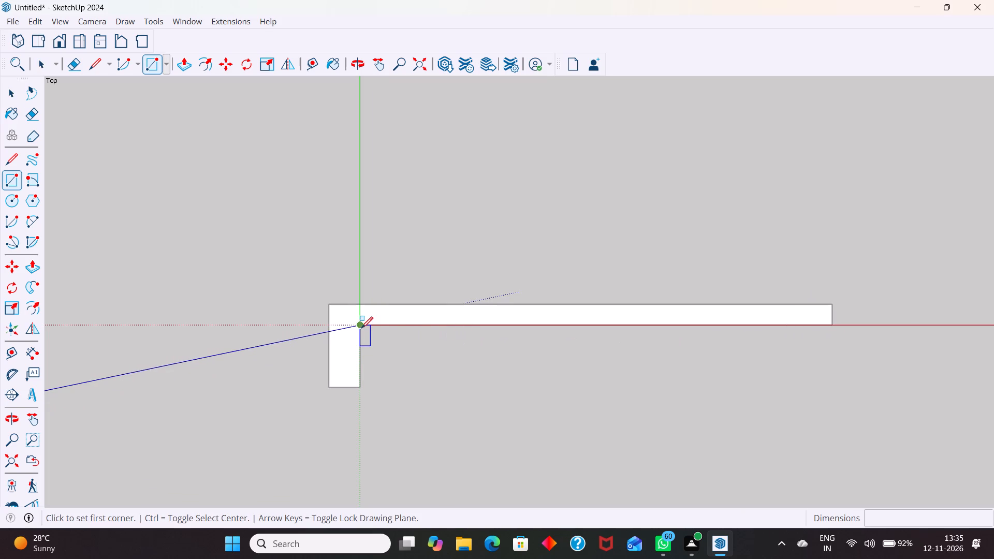
{"action": "left_click_drag", "start_coordinate": [361, 326], "coordinate": [375, 333]}
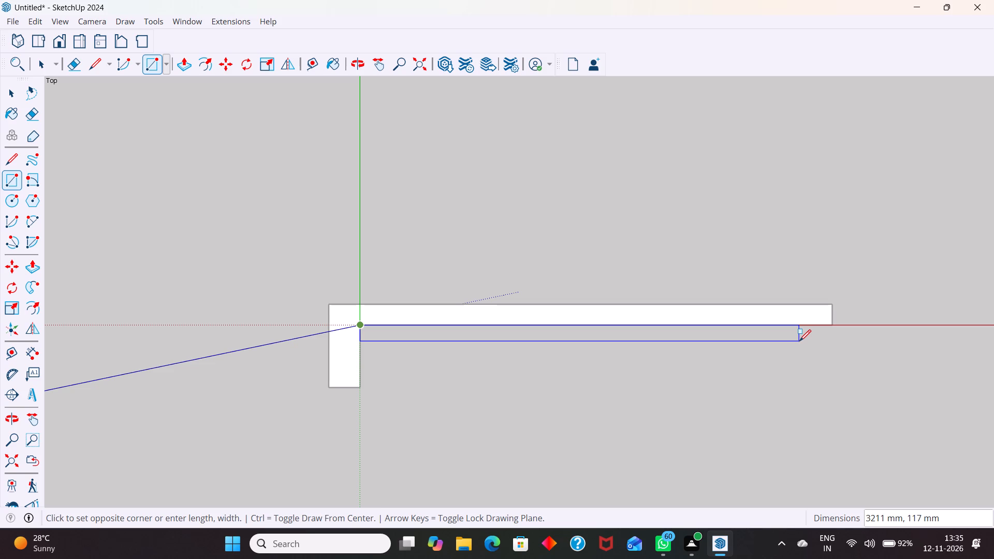
{"action": "type", "text": "2705,18"}
{"action": "key", "text": "Return"}
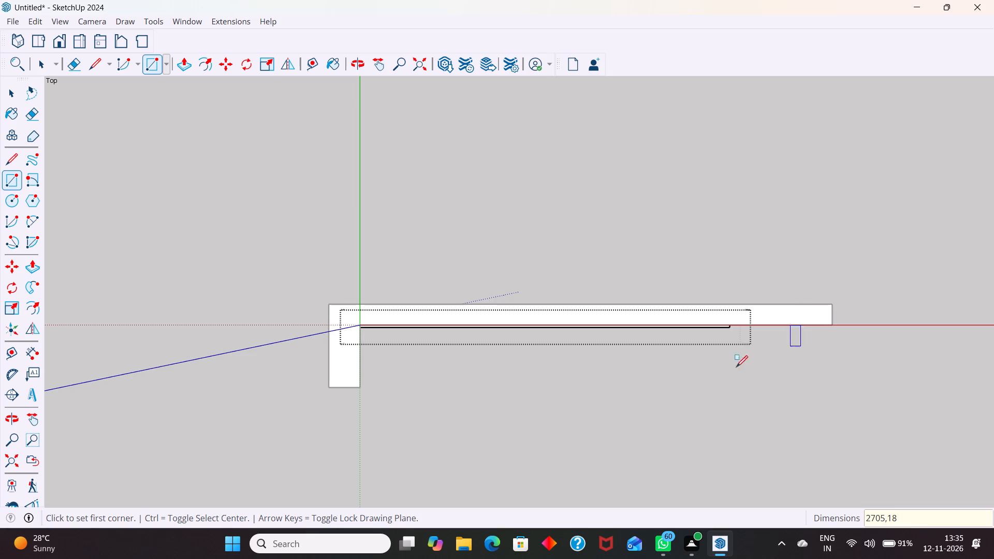
{"action": "key", "text": "space"}
{"action": "scroll", "coordinate": [507, 323], "scroll_direction": "up", "scroll_amount": 9}
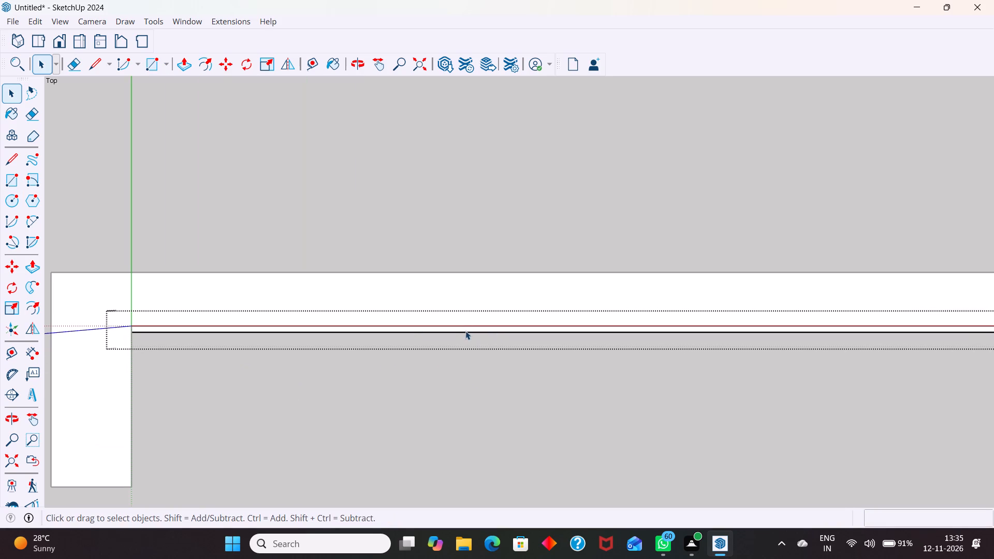
{"action": "left_click", "coordinate": [466, 331]}
{"action": "scroll", "coordinate": [688, 310], "scroll_direction": "down", "scroll_amount": 5}
{"action": "scroll", "coordinate": [347, 317], "scroll_direction": "up", "scroll_amount": 11}
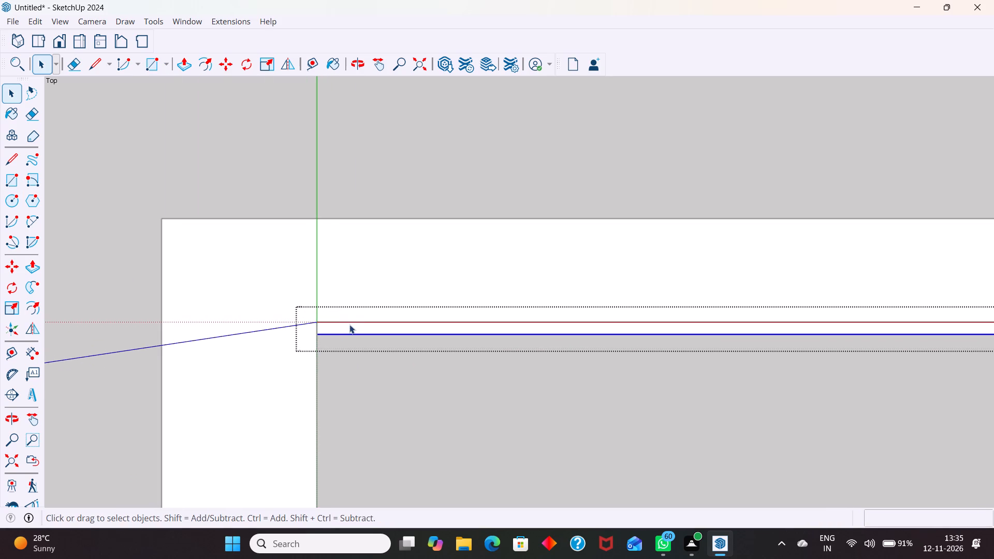
{"action": "double_click", "coordinate": [354, 329]}
{"action": "left_click", "coordinate": [428, 184]}
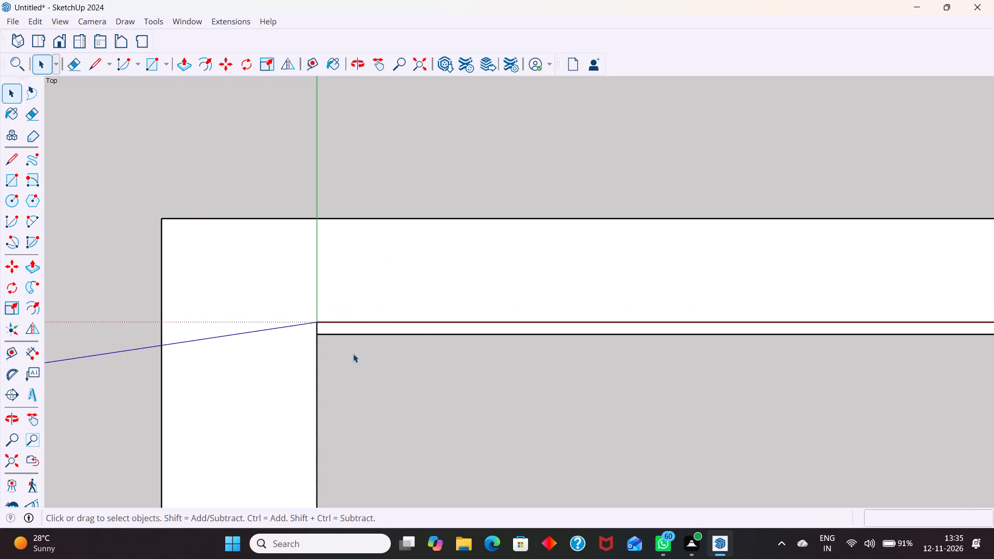
Copy the 2705 by 18 mm strip group towards negative green so that the copy adjoins the original.
{"action": "left_click", "coordinate": [347, 328]}
{"action": "scroll", "coordinate": [324, 339], "scroll_direction": "up", "scroll_amount": 2}
{"action": "key", "text": "m"}
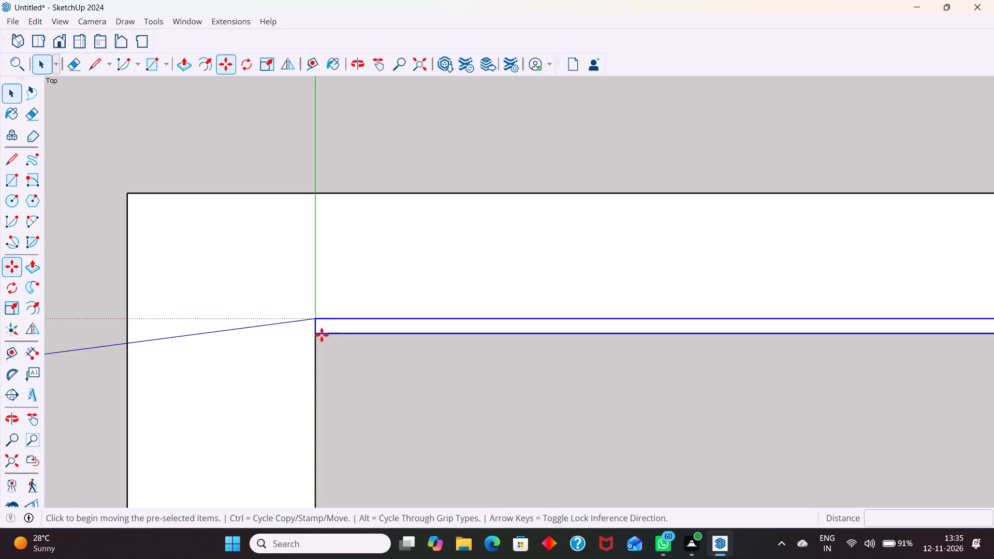
{"action": "scroll", "coordinate": [319, 327], "scroll_direction": "up", "scroll_amount": 7}
{"action": "left_click", "coordinate": [314, 314]}
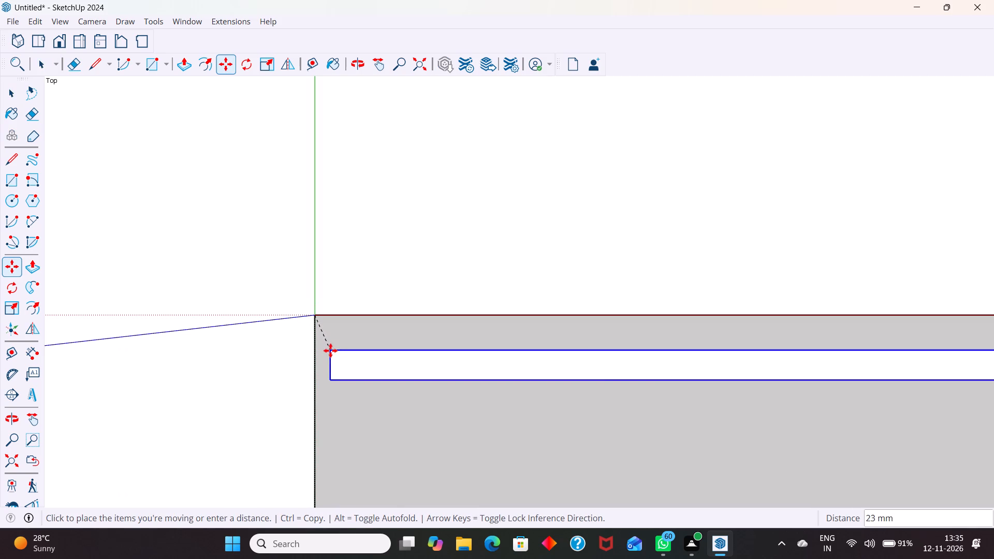
{"action": "left_click", "coordinate": [316, 345]}
{"action": "key", "text": "space"}
{"action": "scroll", "coordinate": [287, 315], "scroll_direction": "down", "scroll_amount": 3}
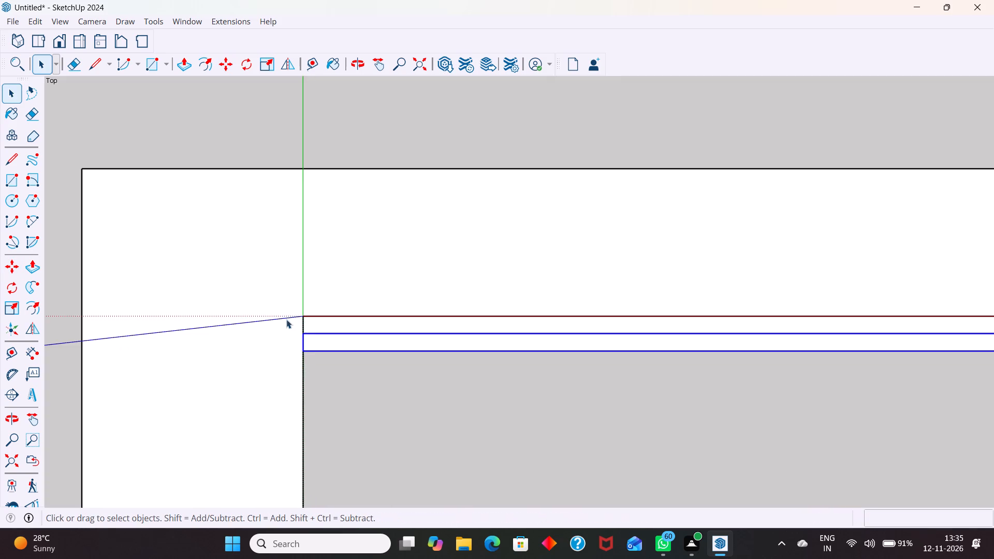
Open the L-shaped wall group, push/pull its face up 10', and close the group.
{"action": "scroll", "coordinate": [286, 319], "scroll_direction": "down", "scroll_amount": 12}
{"action": "left_click", "coordinate": [427, 285]}
{"action": "triple_click", "coordinate": [426, 285]}
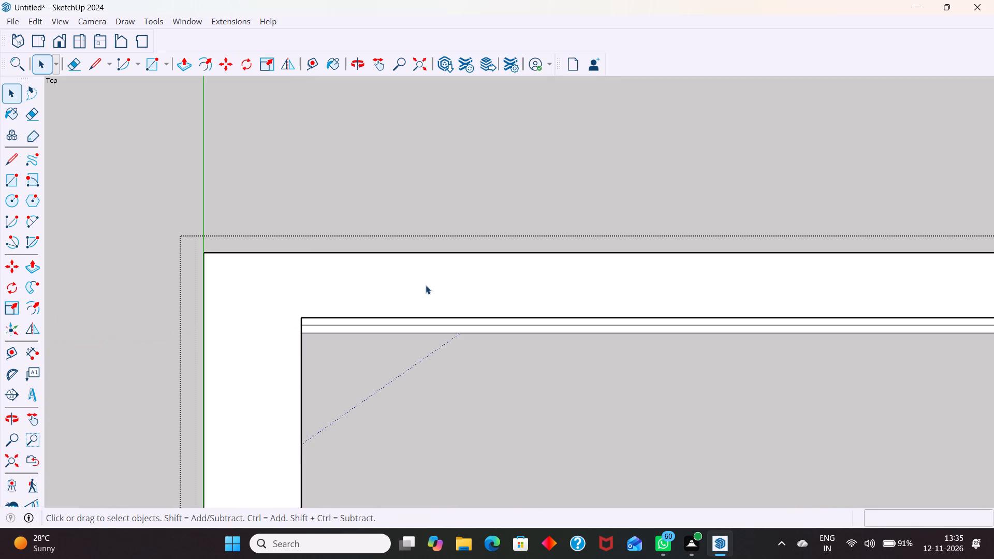
{"action": "key", "text": "p"}
{"action": "left_click", "coordinate": [426, 285]}
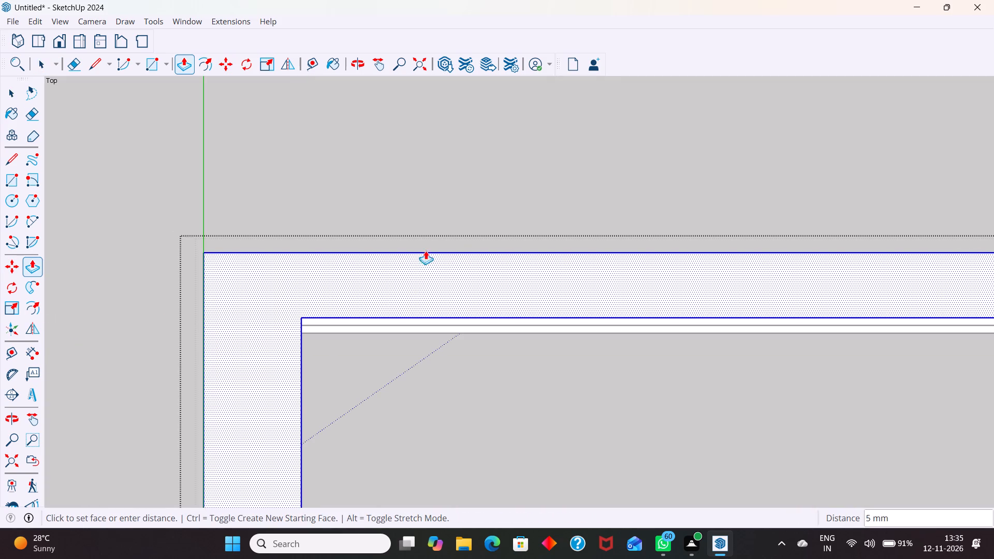
{"action": "key", "text": "1"}
{"action": "type", "text": "0'"}
{"action": "key", "text": "Return"}
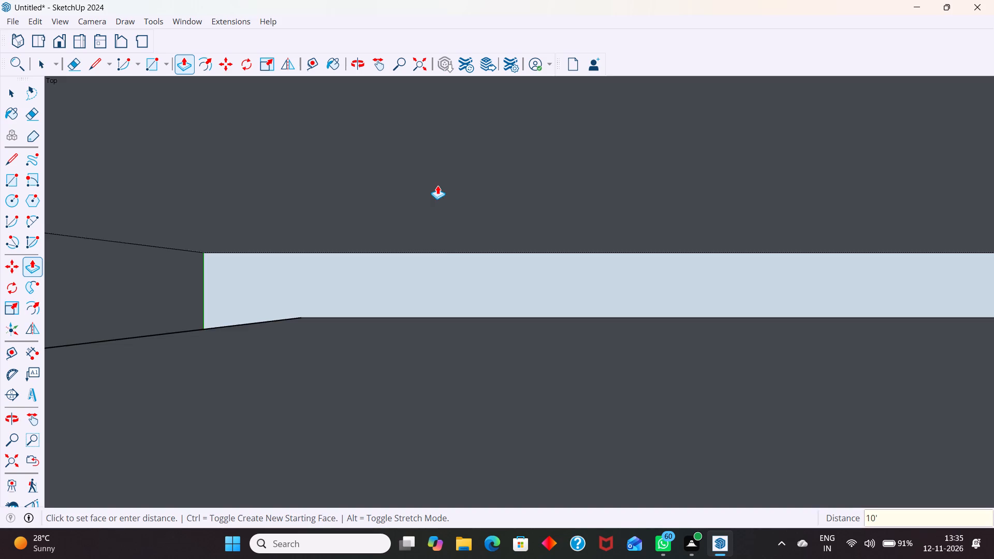
{"action": "key", "text": "space"}
{"action": "scroll", "coordinate": [377, 271], "scroll_direction": "down", "scroll_amount": 17}
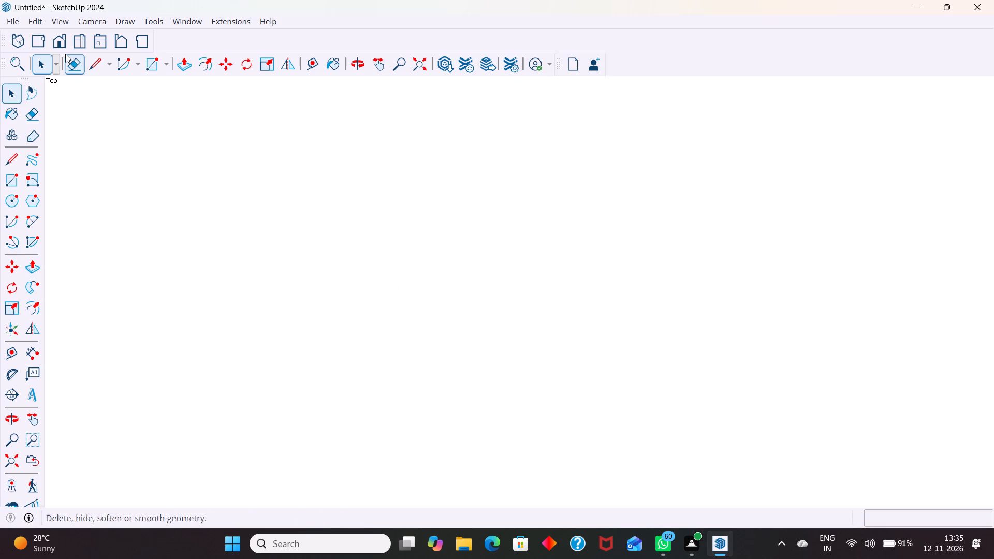
{"action": "left_click", "coordinate": [37, 37]}
{"action": "scroll", "coordinate": [301, 315], "scroll_direction": "down", "scroll_amount": 20}
{"action": "scroll", "coordinate": [301, 315], "scroll_direction": "down", "scroll_amount": 3}
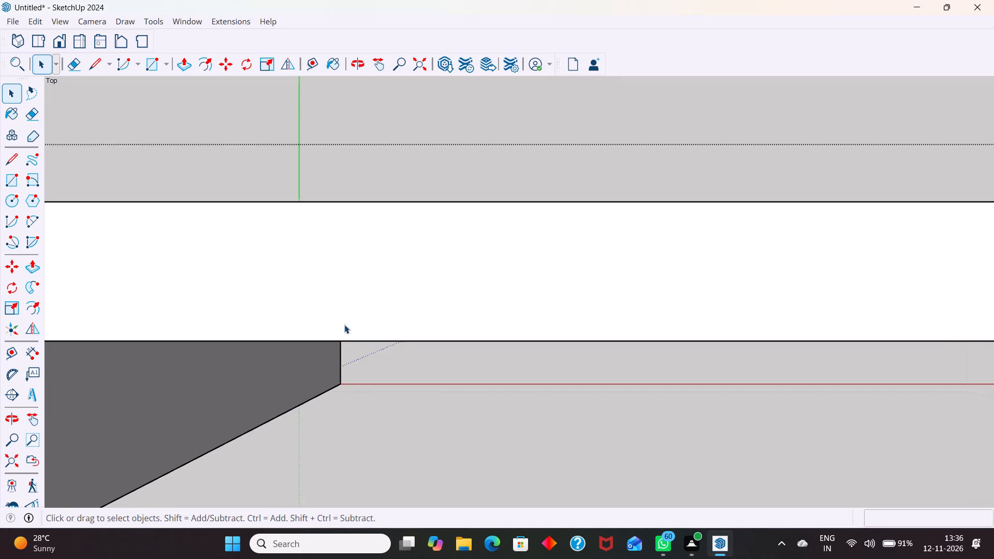
{"action": "scroll", "coordinate": [344, 325], "scroll_direction": "down", "scroll_amount": 15}
{"action": "middle_click_drag", "start_coordinate": [357, 341], "coordinate": [375, 239]}
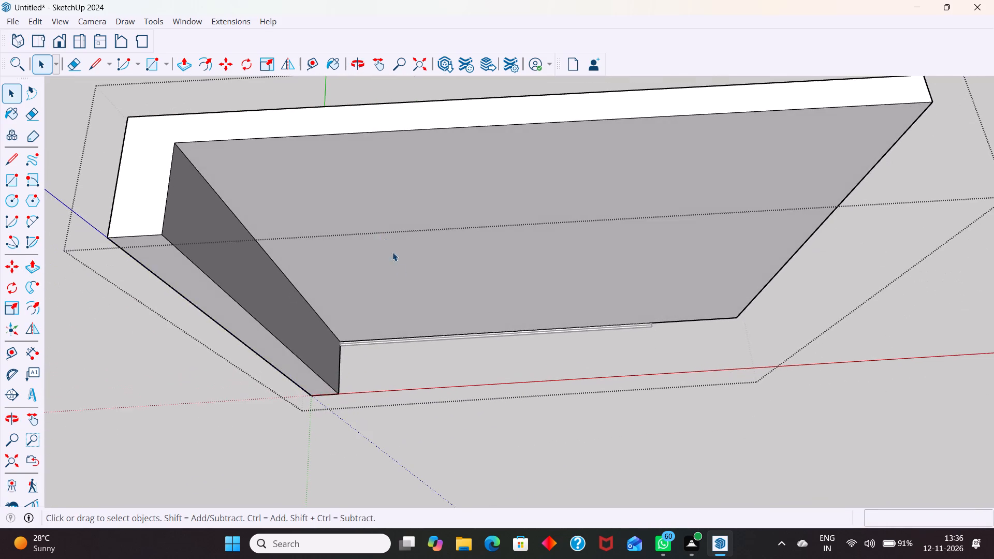
{"action": "scroll", "coordinate": [406, 292], "scroll_direction": "down", "scroll_amount": 4}
{"action": "left_click", "coordinate": [693, 381]}
Open the strip group touching the wall, push/pull its face up 2660 mm, and close the group.
{"action": "scroll", "coordinate": [596, 311], "scroll_direction": "up", "scroll_amount": 5}
{"action": "middle_click_drag", "start_coordinate": [594, 335], "coordinate": [534, 349]}
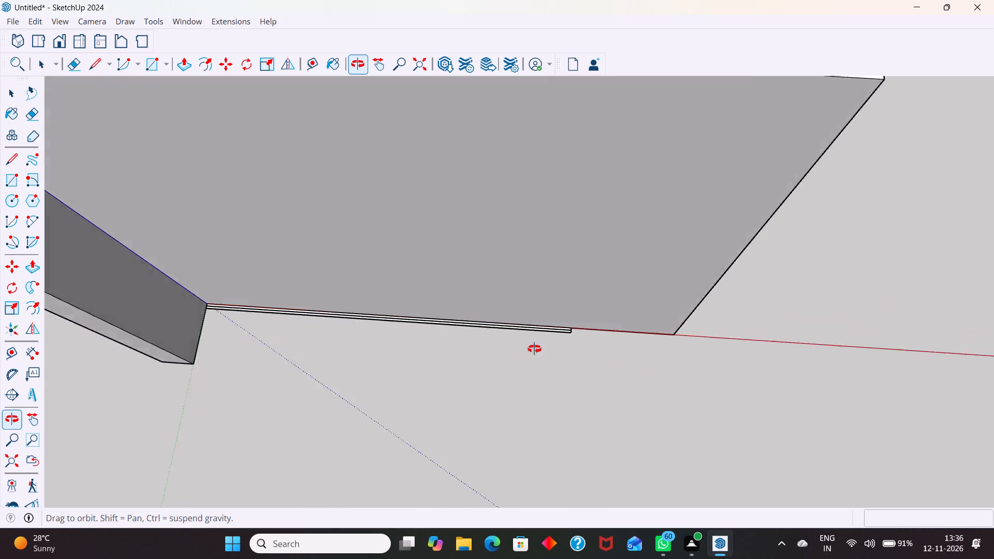
{"action": "middle_click_drag", "start_coordinate": [534, 349], "coordinate": [490, 293]}
{"action": "scroll", "coordinate": [545, 331], "scroll_direction": "up", "scroll_amount": 11}
{"action": "double_click", "coordinate": [574, 348]}
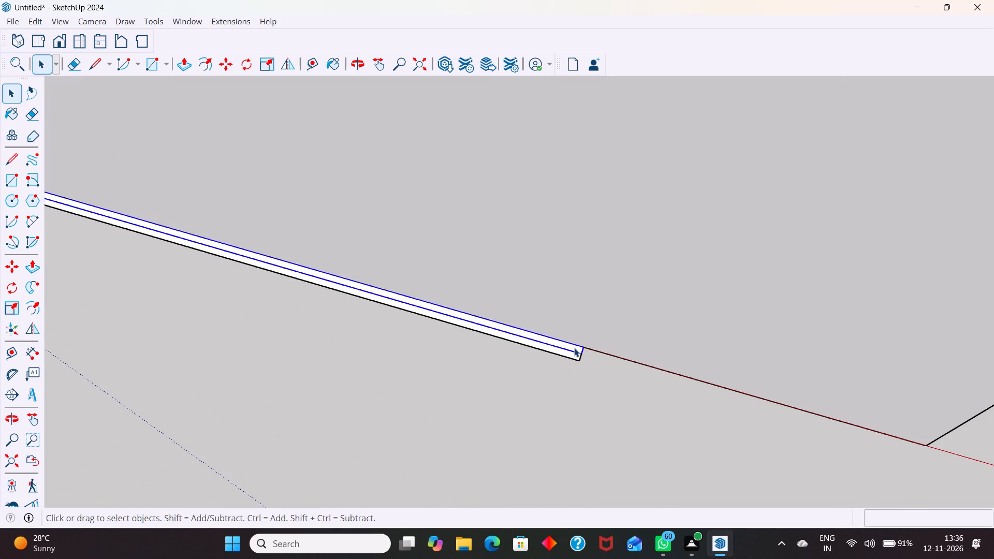
{"action": "left_click", "coordinate": [574, 348]}
{"action": "key", "text": "p"}
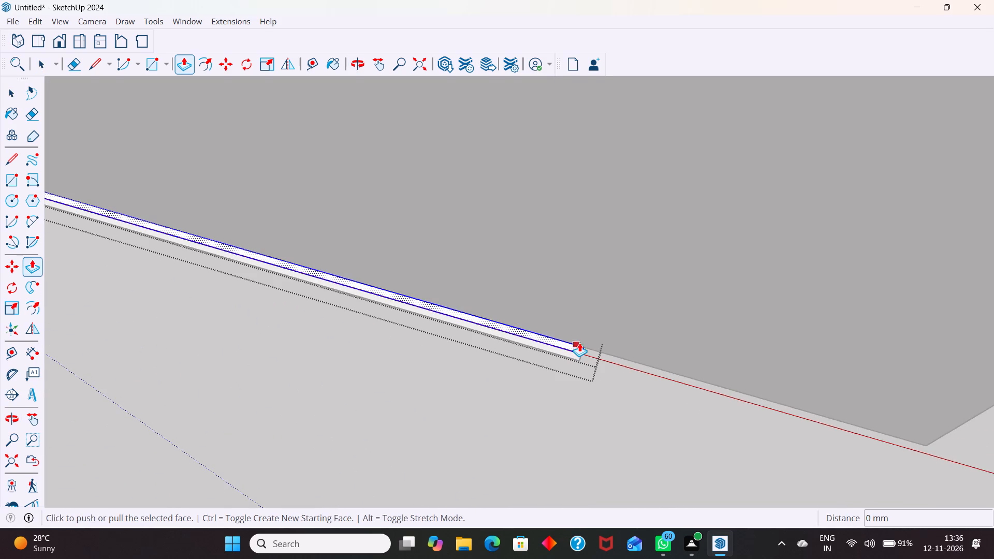
{"action": "left_click", "coordinate": [579, 343]}
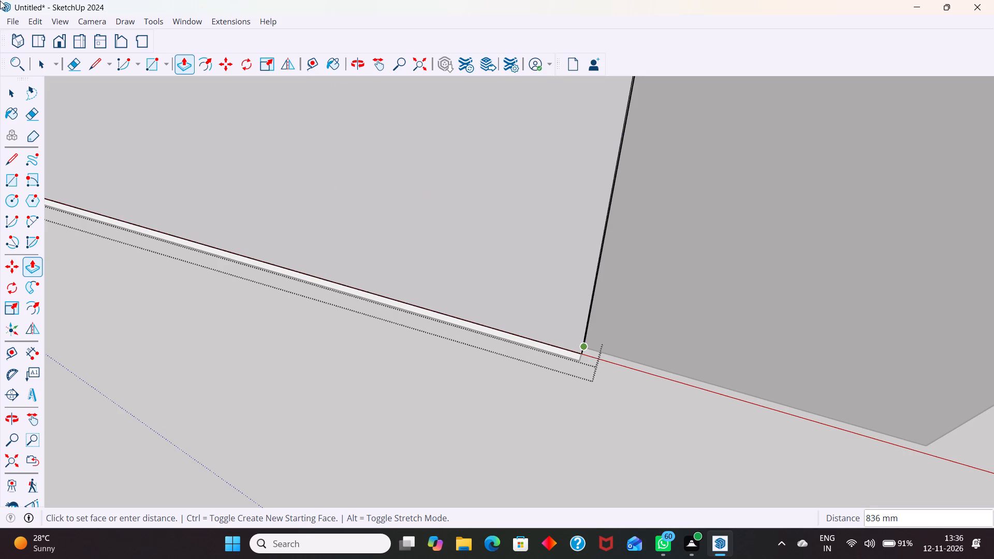
{"action": "type", "text": "2660"}
{"action": "key", "text": "Return"}
{"action": "key", "text": "space"}
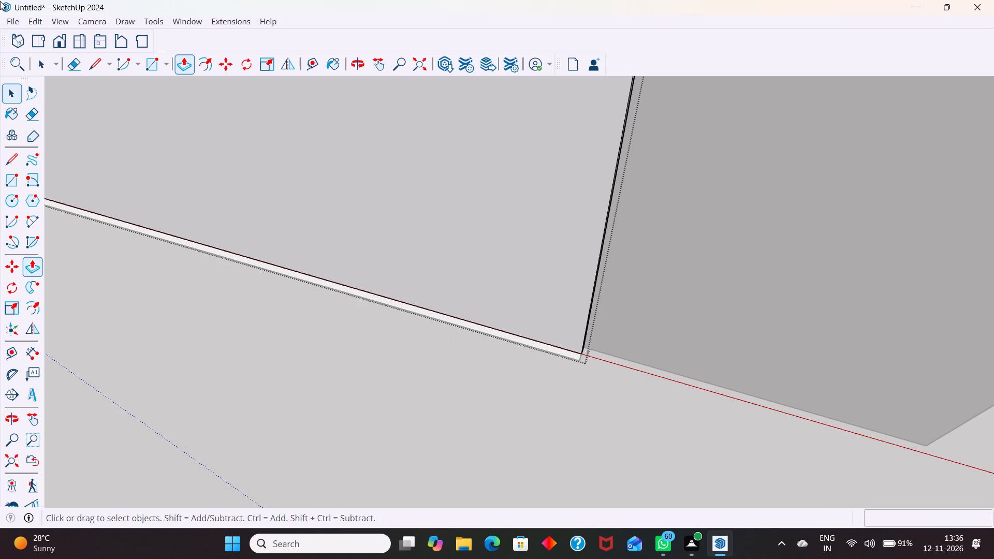
{"action": "left_click", "coordinate": [477, 392]}
Open the copied outer strip group, push/pull its face up 2660 mm, and close the group.
{"action": "left_click", "coordinate": [560, 354]}
{"action": "double_click", "coordinate": [560, 354]}
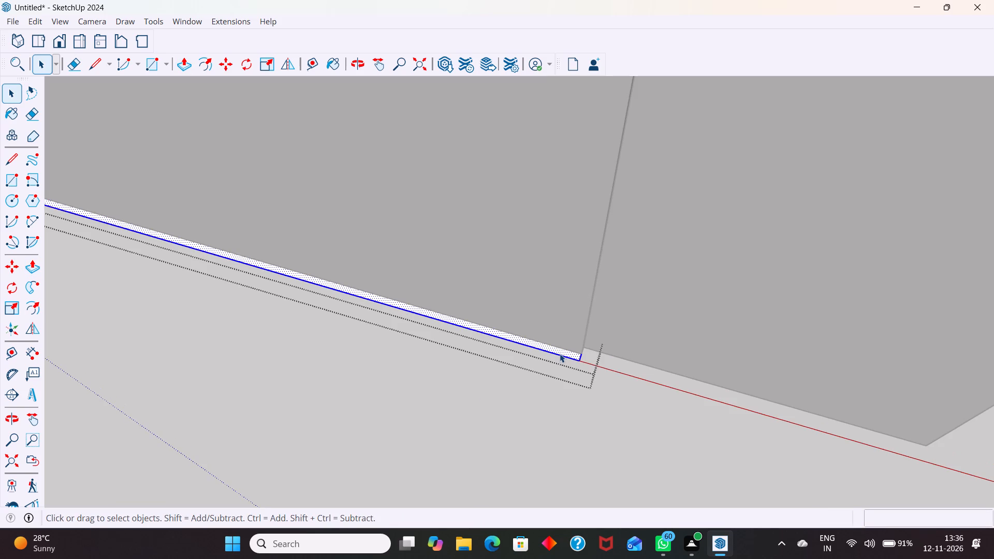
{"action": "key", "text": "p"}
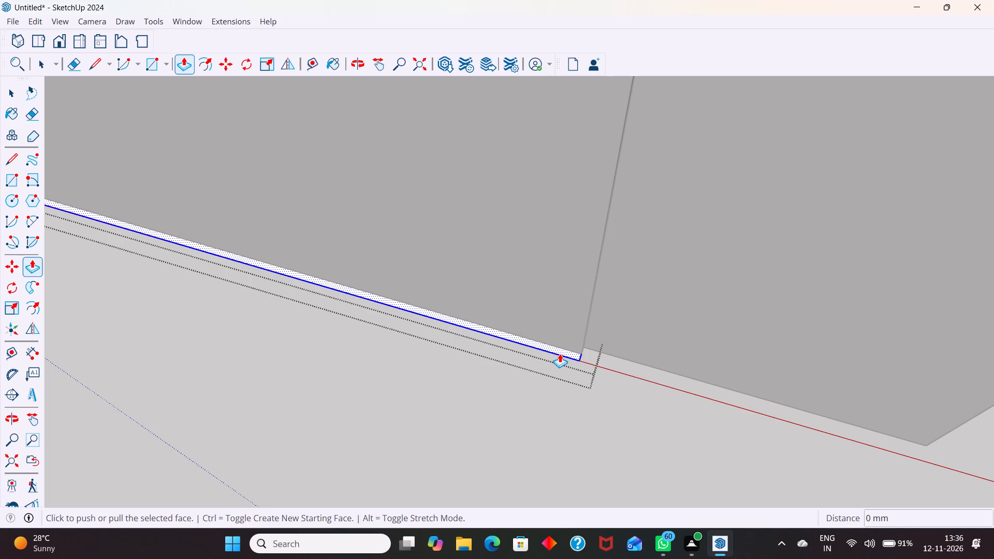
{"action": "left_click", "coordinate": [560, 350]}
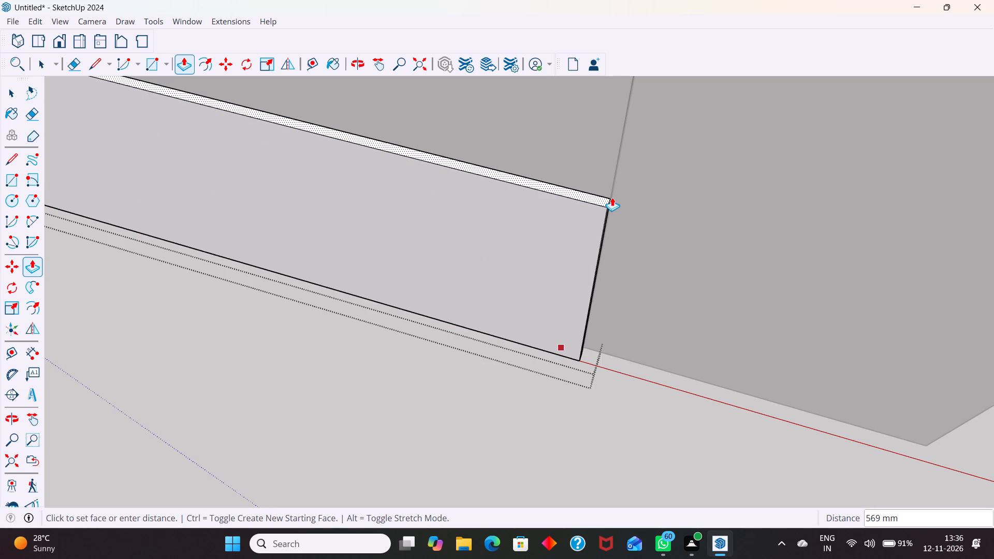
{"action": "type", "text": "2660"}
{"action": "key", "text": "Return"}
{"action": "key", "text": "space"}
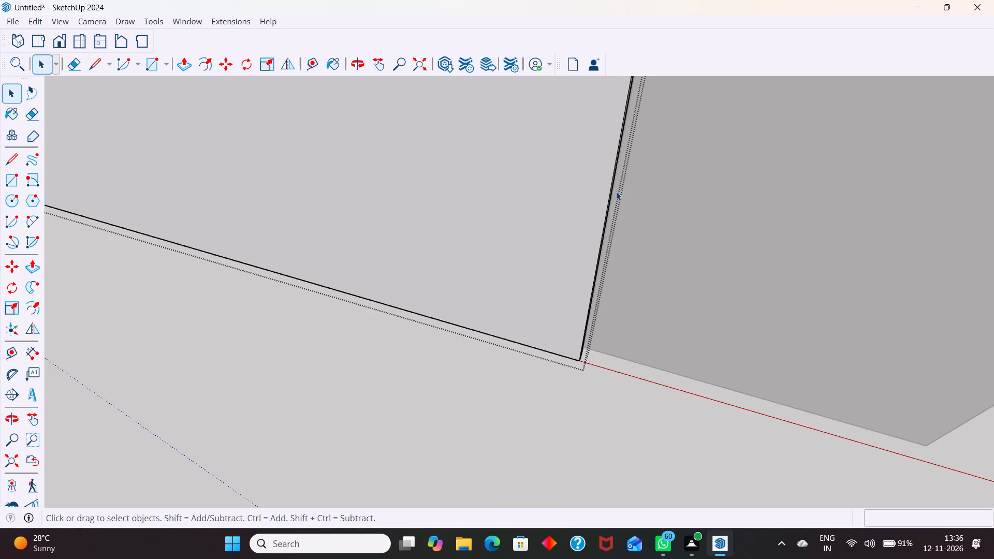
{"action": "scroll", "coordinate": [506, 291], "scroll_direction": "down", "scroll_amount": 6}
{"action": "scroll", "coordinate": [601, 382], "scroll_direction": "down", "scroll_amount": 5}
{"action": "left_click", "coordinate": [613, 412]}
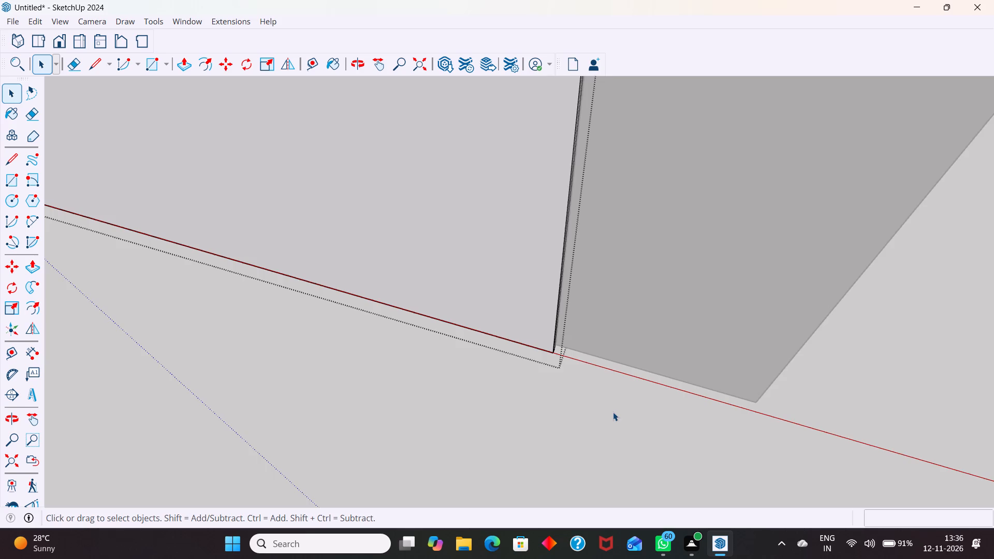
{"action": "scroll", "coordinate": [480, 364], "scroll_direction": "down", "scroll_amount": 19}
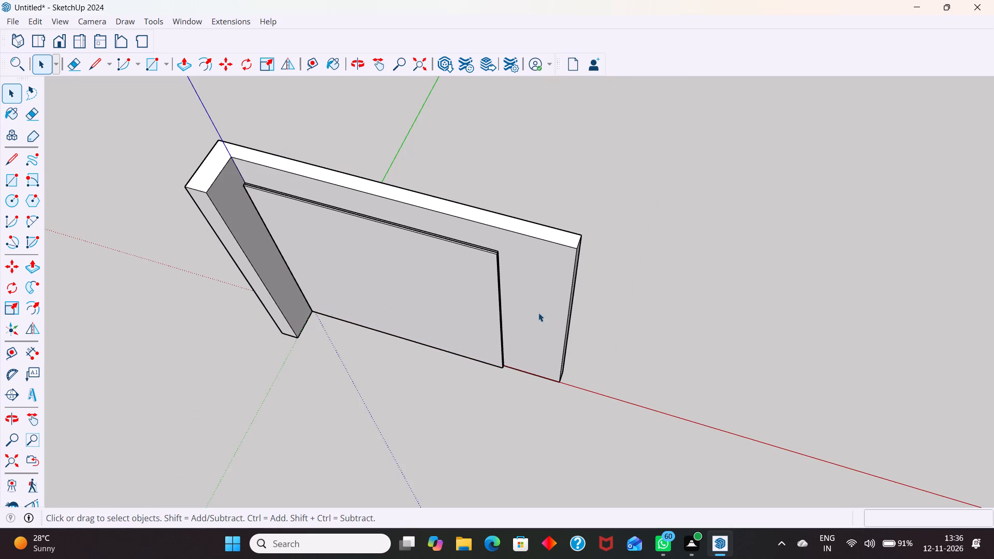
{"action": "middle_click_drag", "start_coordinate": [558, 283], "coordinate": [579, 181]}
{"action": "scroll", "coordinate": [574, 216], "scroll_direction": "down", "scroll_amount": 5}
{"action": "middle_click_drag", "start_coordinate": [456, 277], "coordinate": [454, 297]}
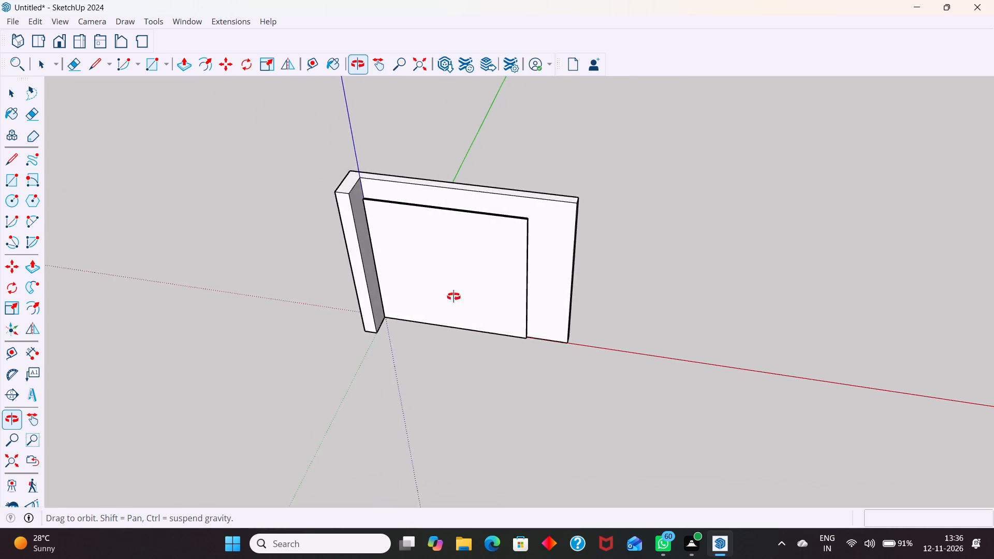
Examine the L-shaped wall and the two raised panels against it from several angles.
{"action": "middle_click_drag", "start_coordinate": [454, 297], "coordinate": [313, 281]}
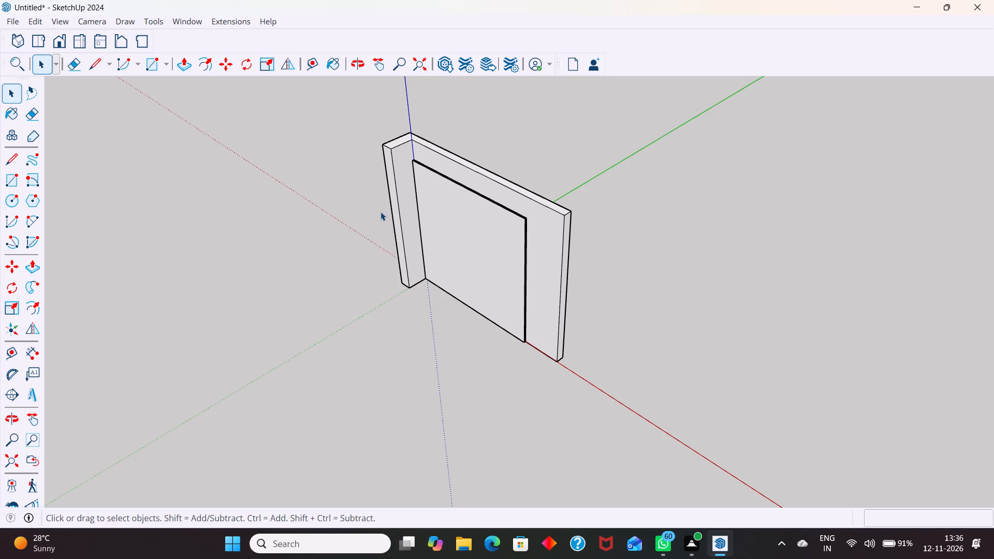
{"action": "middle_click_drag", "start_coordinate": [450, 295], "coordinate": [559, 283]}
{"action": "scroll", "coordinate": [526, 270], "scroll_direction": "up", "scroll_amount": 2}
{"action": "scroll", "coordinate": [505, 255], "scroll_direction": "down", "scroll_amount": 6}
{"action": "middle_click_drag", "start_coordinate": [514, 306], "coordinate": [655, 220]}
{"action": "scroll", "coordinate": [422, 242], "scroll_direction": "up", "scroll_amount": 4}
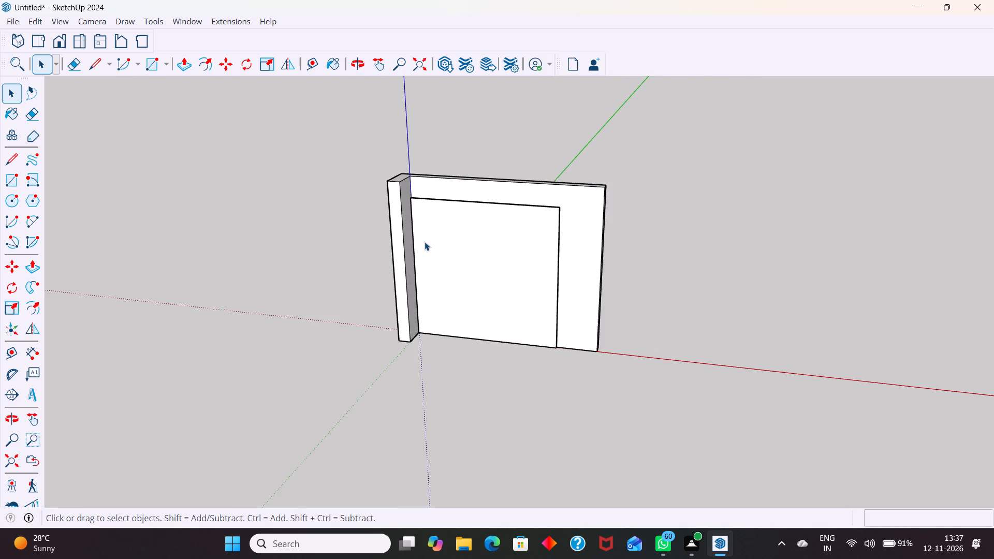
{"action": "scroll", "coordinate": [425, 242], "scroll_direction": "up", "scroll_amount": 3}
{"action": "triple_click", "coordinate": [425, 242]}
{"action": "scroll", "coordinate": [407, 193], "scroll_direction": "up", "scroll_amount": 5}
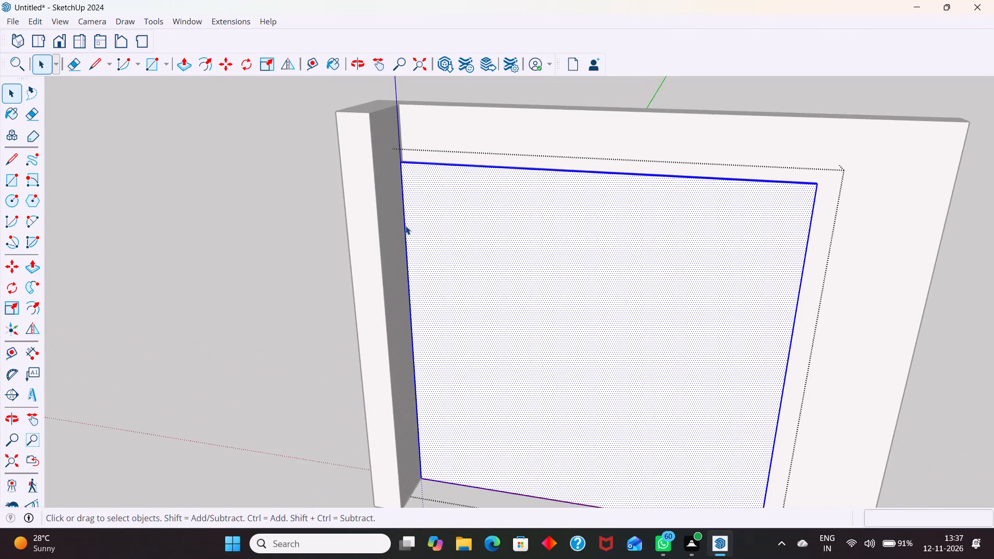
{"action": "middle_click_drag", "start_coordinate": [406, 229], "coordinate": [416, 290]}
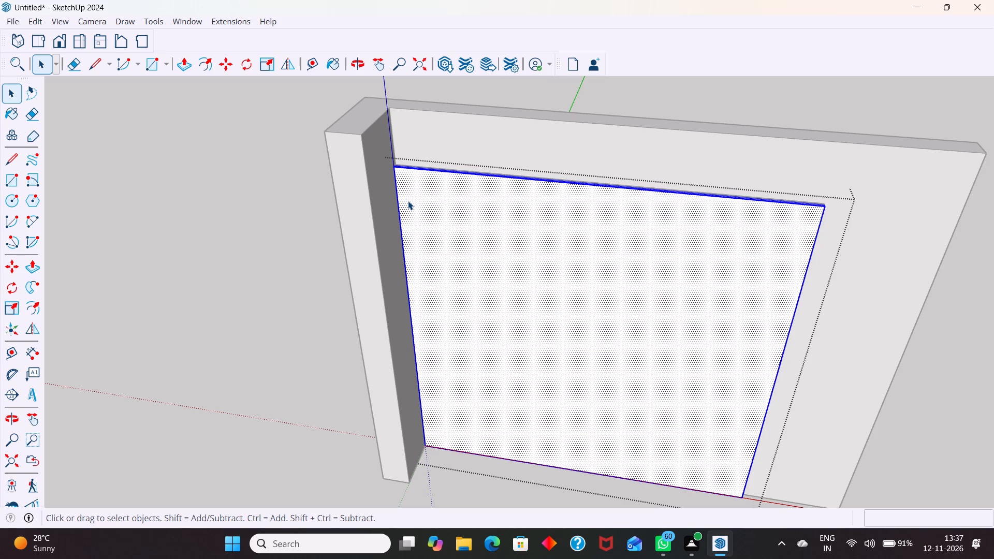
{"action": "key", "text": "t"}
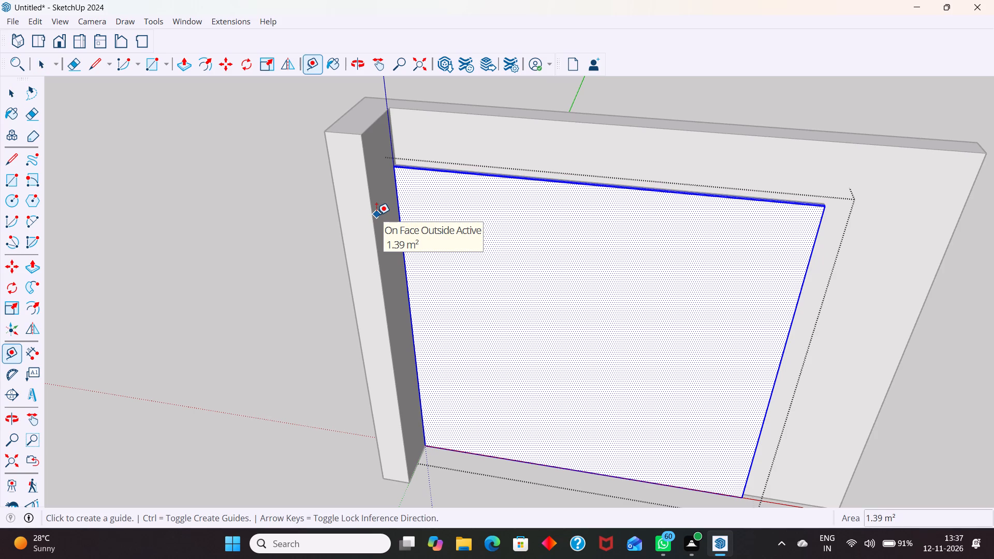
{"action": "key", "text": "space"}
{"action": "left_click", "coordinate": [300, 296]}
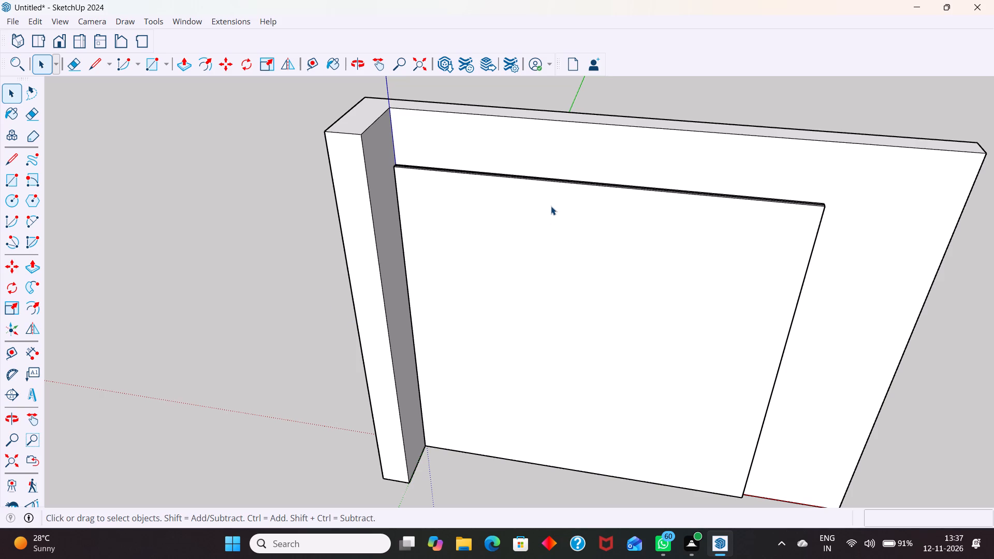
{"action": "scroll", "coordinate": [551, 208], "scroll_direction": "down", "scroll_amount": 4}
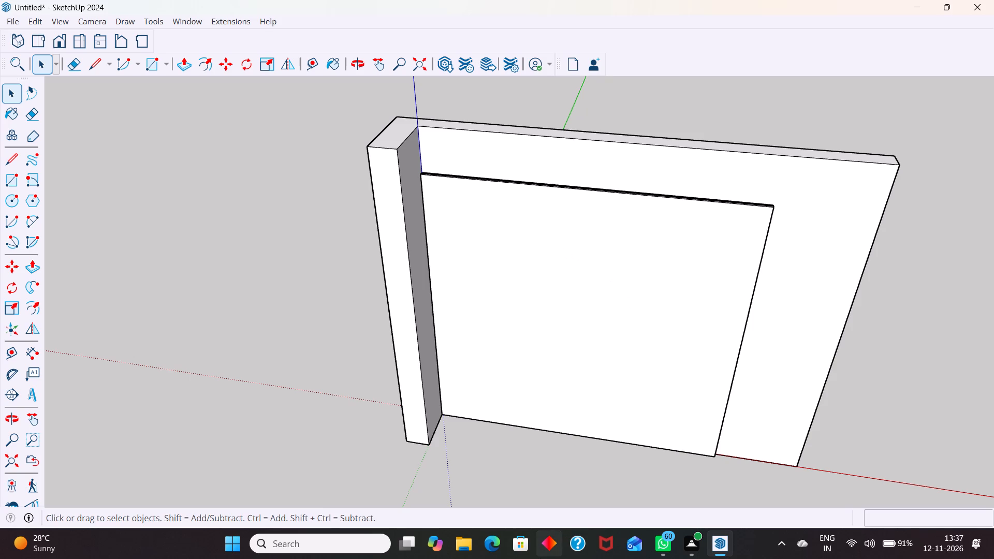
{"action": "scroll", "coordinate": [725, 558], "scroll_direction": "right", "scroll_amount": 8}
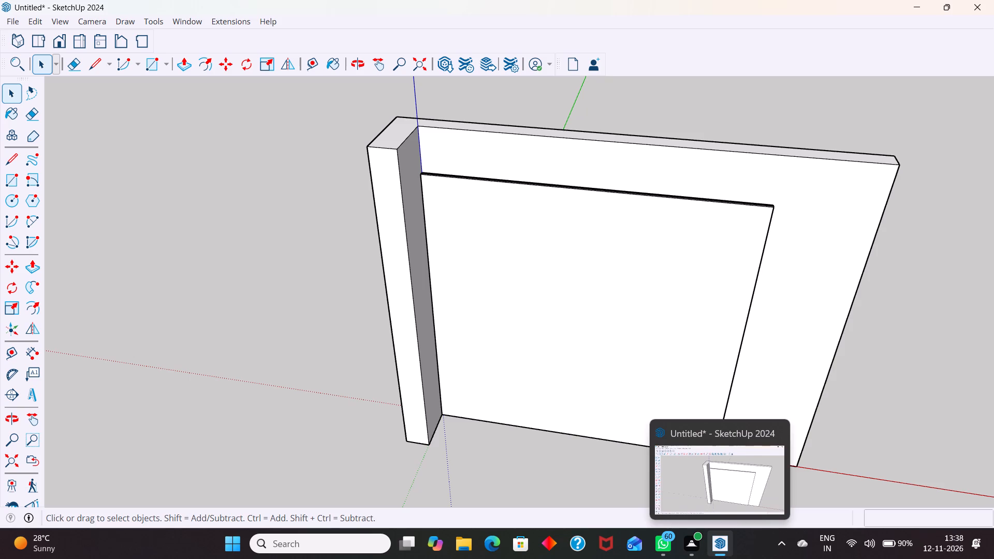
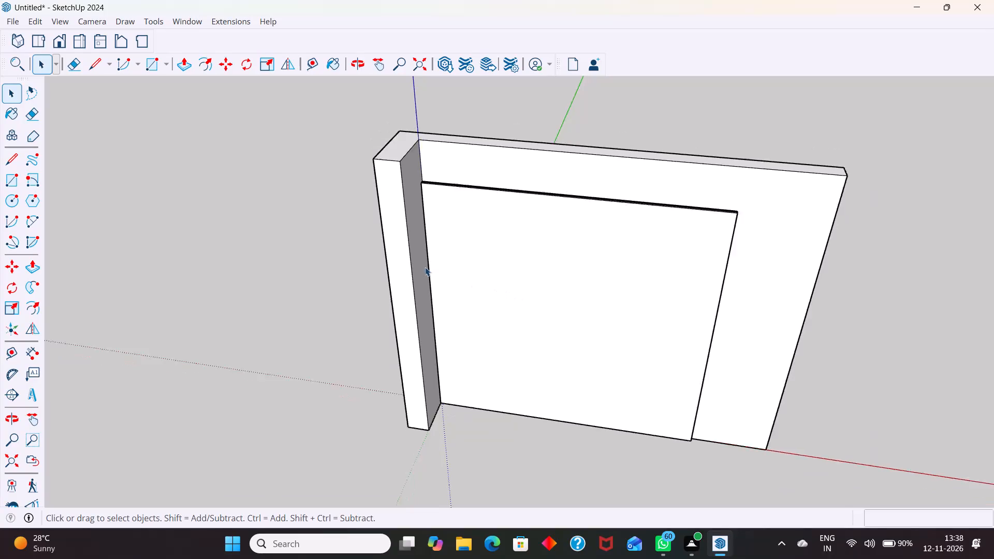
Place a vertical guide on the front panel 1200 mm from its edge at the wall return.
{"action": "scroll", "coordinate": [425, 267], "scroll_direction": "down", "scroll_amount": 3}
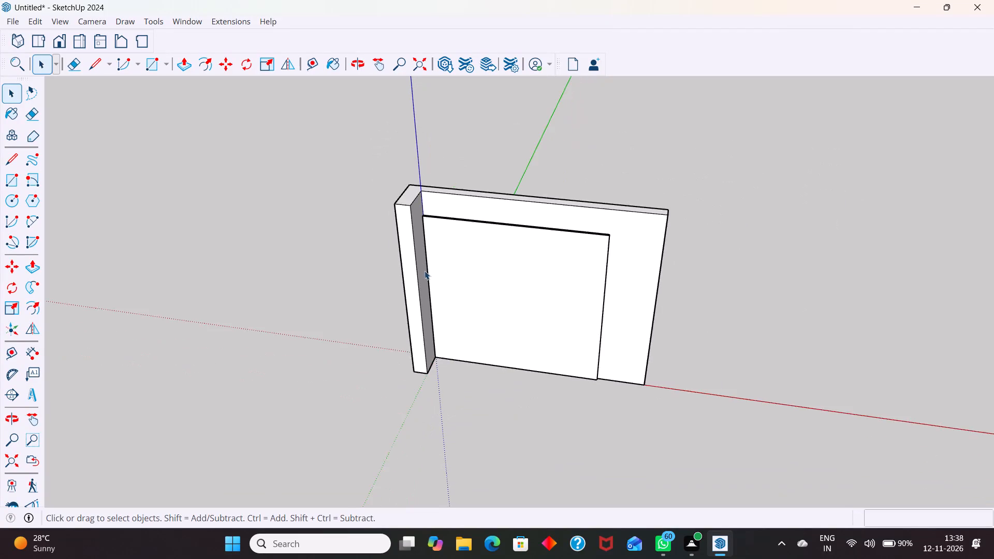
{"action": "scroll", "coordinate": [425, 271], "scroll_direction": "down", "scroll_amount": 5}
{"action": "middle_click_drag", "start_coordinate": [447, 302], "coordinate": [460, 329]}
{"action": "key", "text": "t"}
{"action": "scroll", "coordinate": [436, 269], "scroll_direction": "up", "scroll_amount": 8}
{"action": "left_click", "coordinate": [421, 286]}
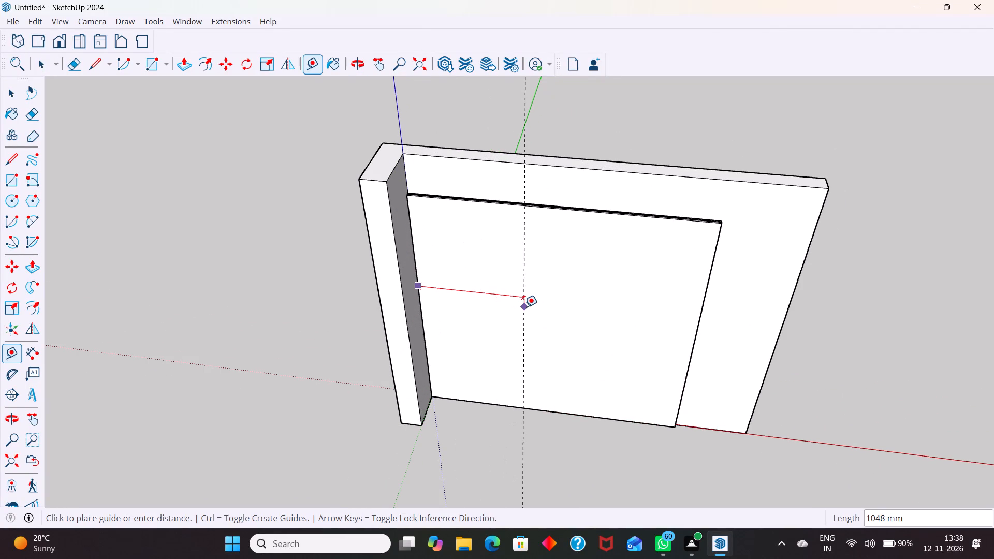
{"action": "key", "text": "1"}
{"action": "key", "text": "2"}
{"action": "key", "text": "0"}
{"action": "key", "text": "0"}
{"action": "key", "text": "Return"}
{"action": "key", "text": "space"}
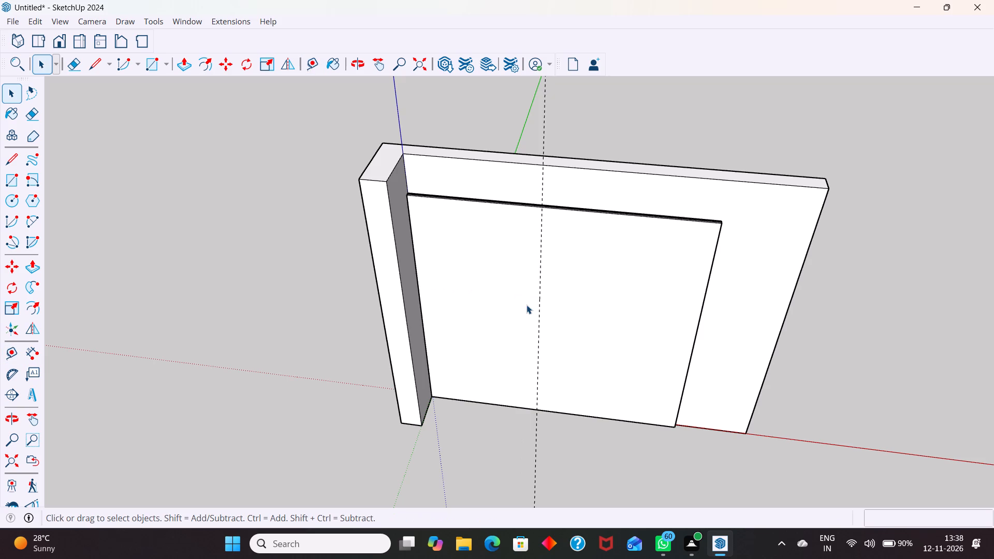
Create a new component with its origin at the front panel's top corner beside the wall return.
{"action": "scroll", "coordinate": [538, 279], "scroll_direction": "down", "scroll_amount": 6}
{"action": "middle_click_drag", "start_coordinate": [551, 297], "coordinate": [551, 199]}
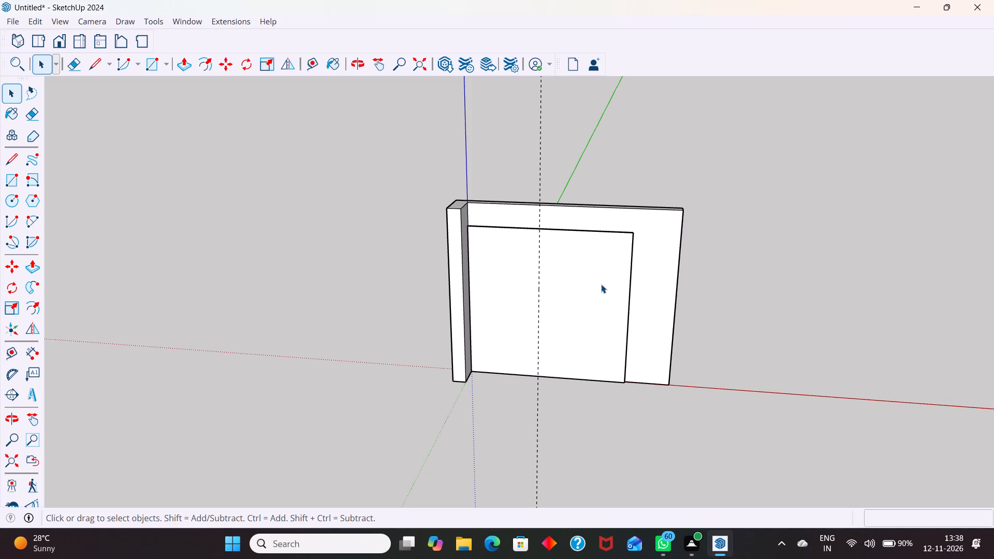
{"action": "scroll", "coordinate": [483, 203], "scroll_direction": "up", "scroll_amount": 10}
{"action": "right_click", "coordinate": [598, 158]}
{"action": "left_click", "coordinate": [611, 180]}
{"action": "scroll", "coordinate": [456, 231], "scroll_direction": "up", "scroll_amount": 2}
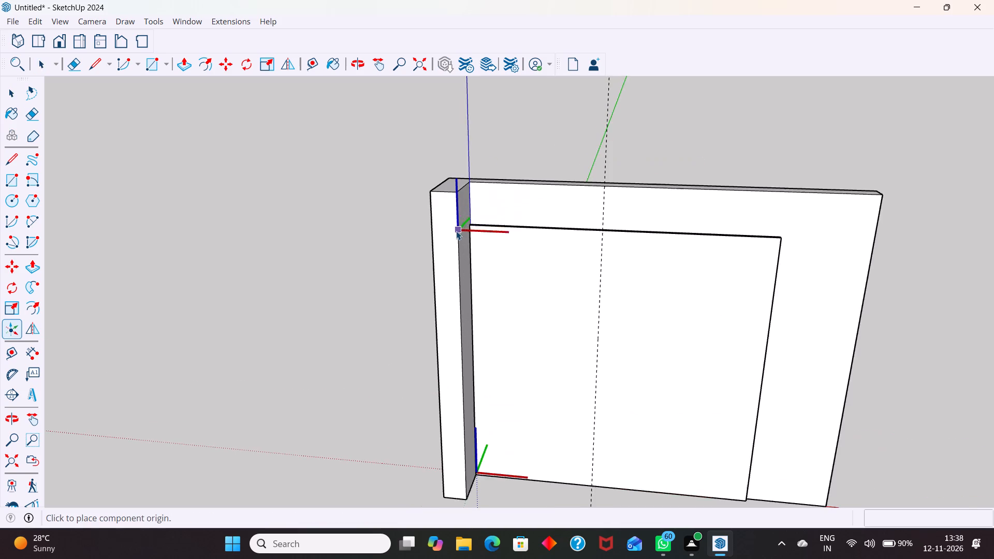
{"action": "scroll", "coordinate": [456, 231], "scroll_direction": "up", "scroll_amount": 10}
{"action": "left_click", "coordinate": [464, 224]}
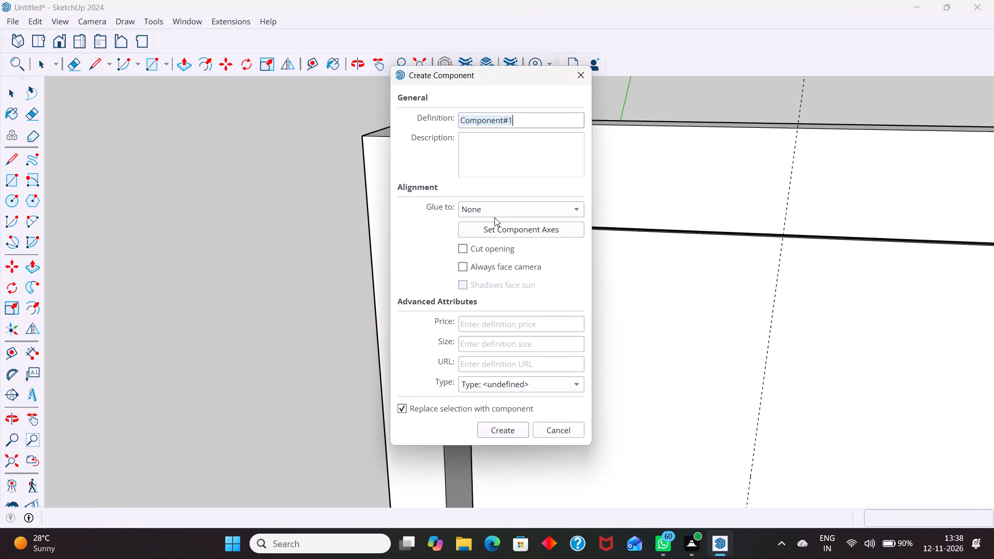
{"action": "left_click", "coordinate": [502, 429]}
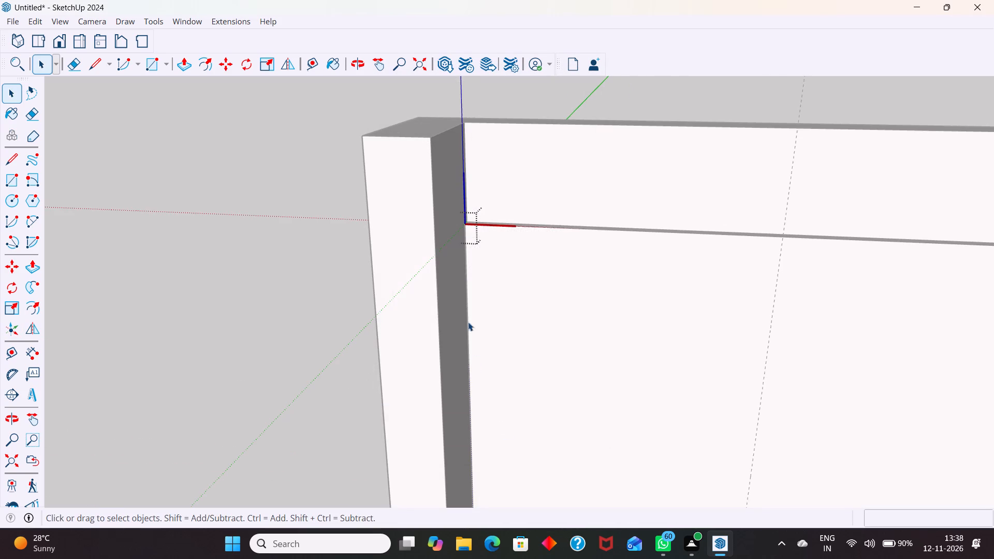
Draw a 50.8 x 2660 mm vertical strip inside the component from the panel's top corner, and close the component.
{"action": "key", "text": "r"}
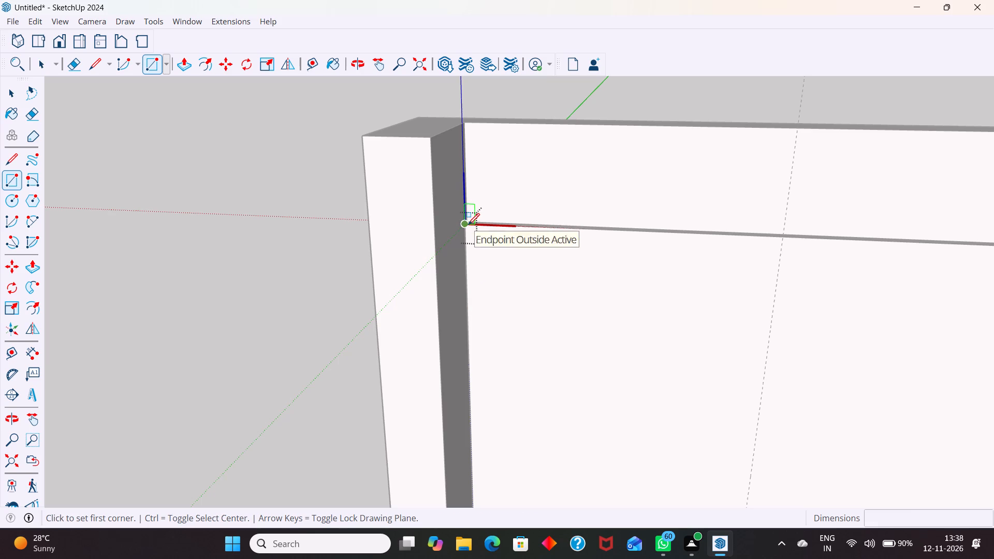
{"action": "left_click", "coordinate": [468, 224]}
{"action": "scroll", "coordinate": [495, 287], "scroll_direction": "down", "scroll_amount": 9}
{"action": "key", "text": "5"}
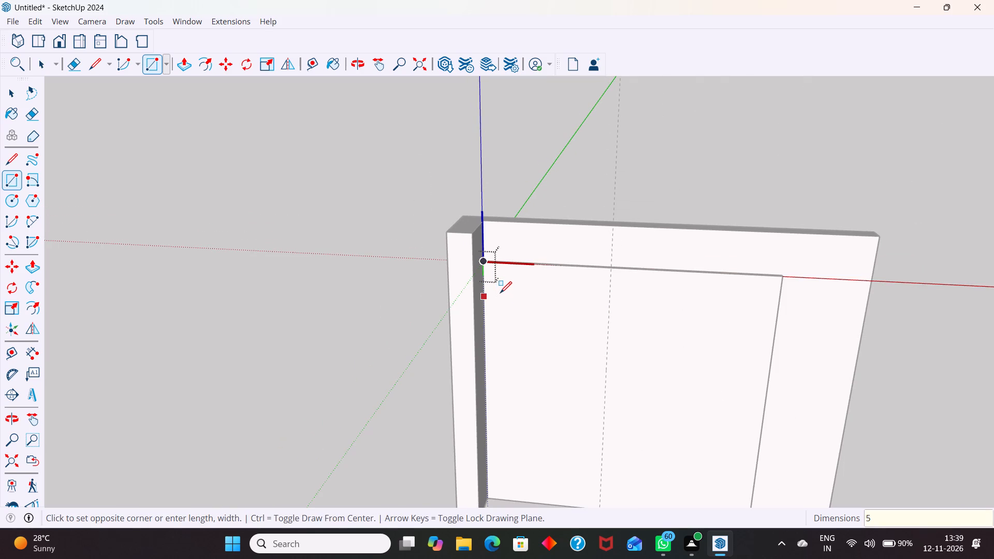
{"action": "key", "text": "0"}
{"action": "key", "text": "period"}
{"action": "type", "text": "8,"}
{"action": "key", "text": "2"}
{"action": "type", "text": "660"}
{"action": "key", "text": "Return"}
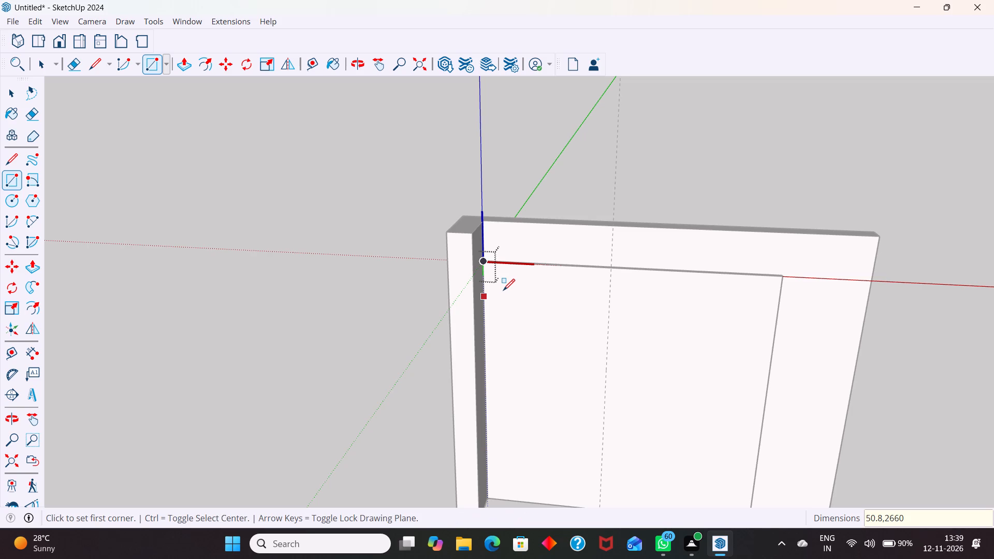
{"action": "key", "text": "space"}
{"action": "left_click", "coordinate": [418, 350]}
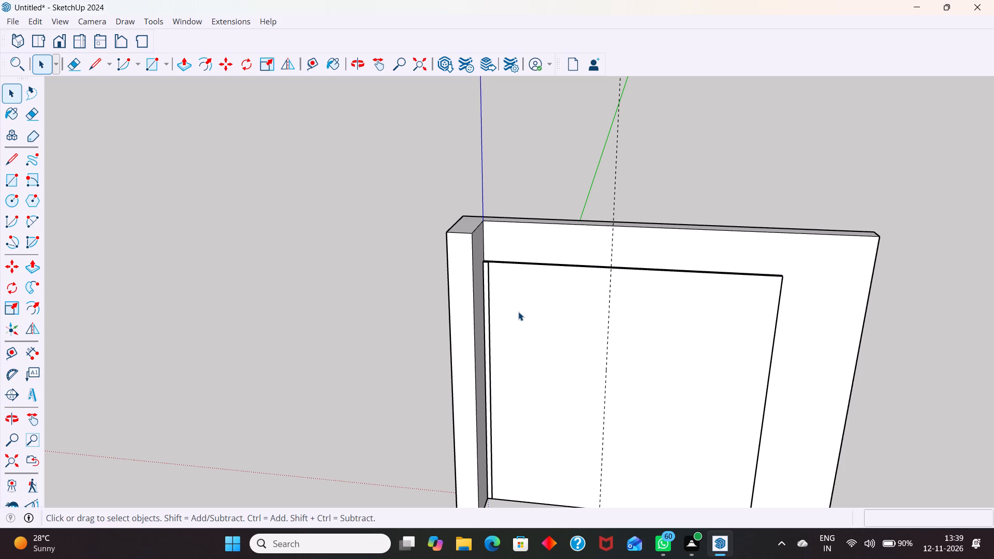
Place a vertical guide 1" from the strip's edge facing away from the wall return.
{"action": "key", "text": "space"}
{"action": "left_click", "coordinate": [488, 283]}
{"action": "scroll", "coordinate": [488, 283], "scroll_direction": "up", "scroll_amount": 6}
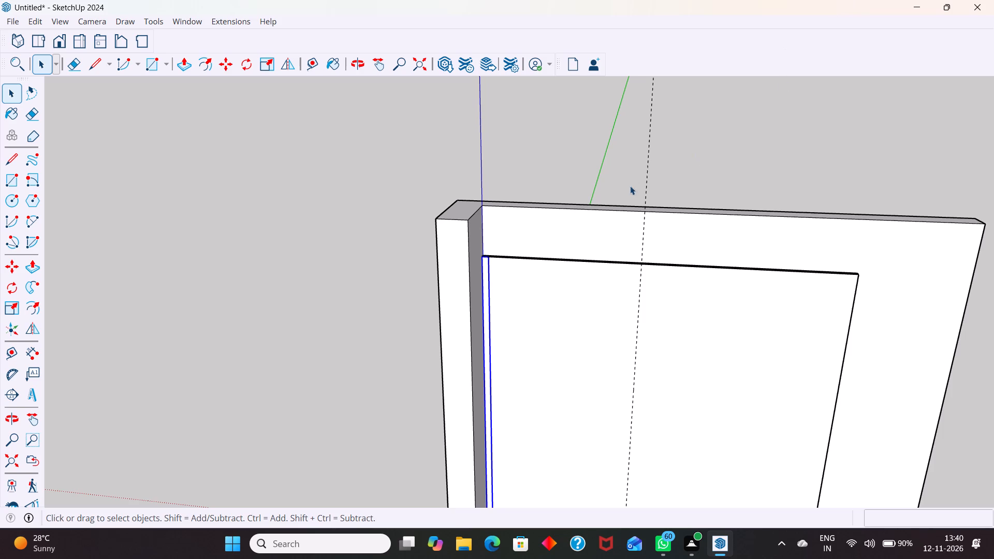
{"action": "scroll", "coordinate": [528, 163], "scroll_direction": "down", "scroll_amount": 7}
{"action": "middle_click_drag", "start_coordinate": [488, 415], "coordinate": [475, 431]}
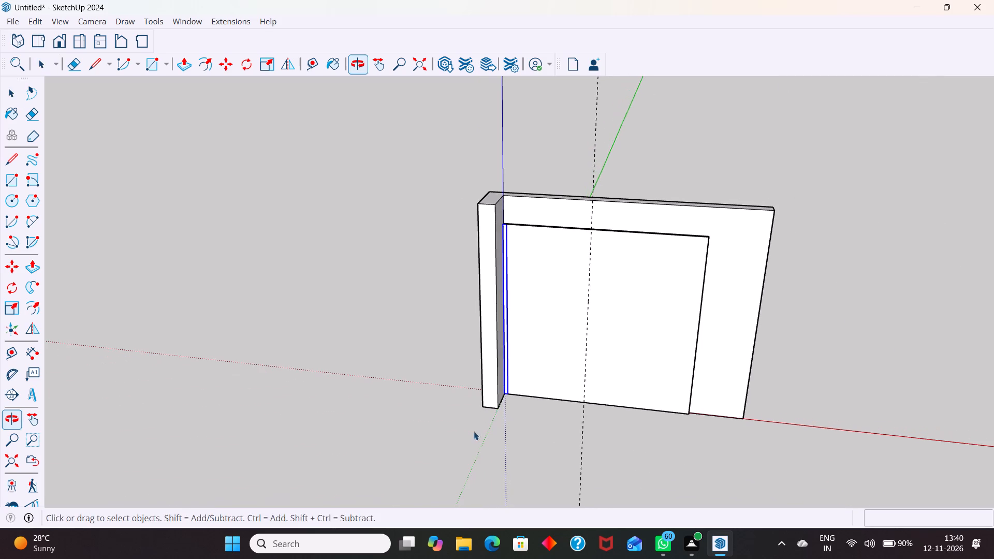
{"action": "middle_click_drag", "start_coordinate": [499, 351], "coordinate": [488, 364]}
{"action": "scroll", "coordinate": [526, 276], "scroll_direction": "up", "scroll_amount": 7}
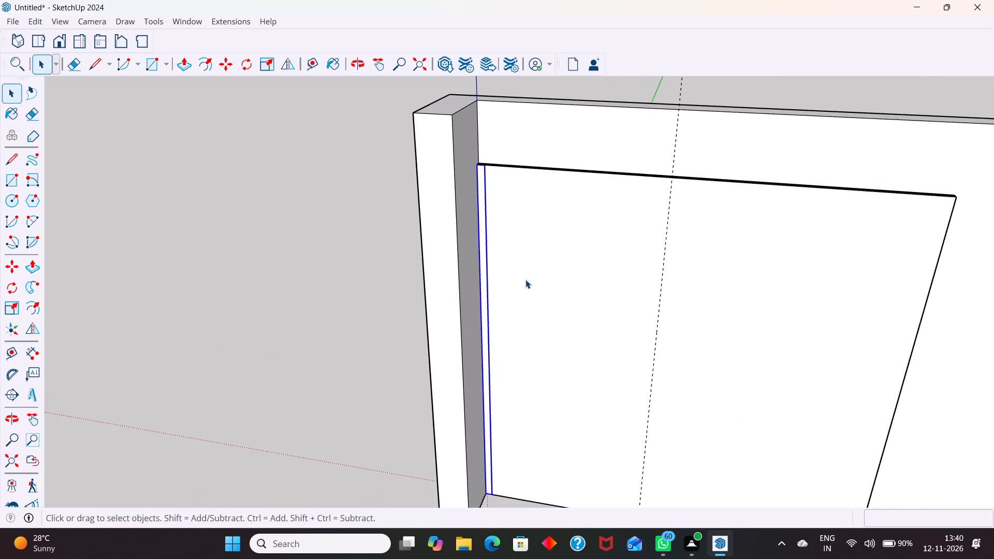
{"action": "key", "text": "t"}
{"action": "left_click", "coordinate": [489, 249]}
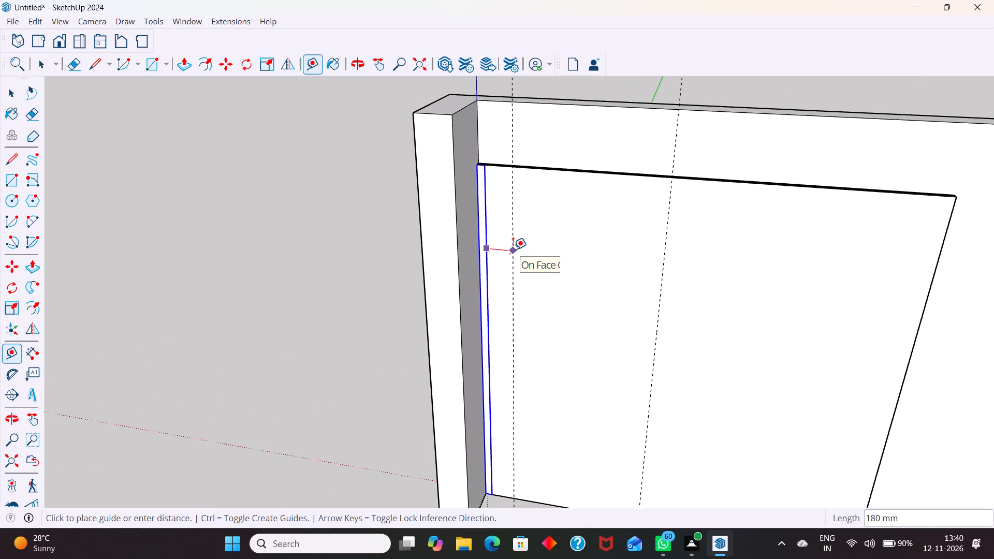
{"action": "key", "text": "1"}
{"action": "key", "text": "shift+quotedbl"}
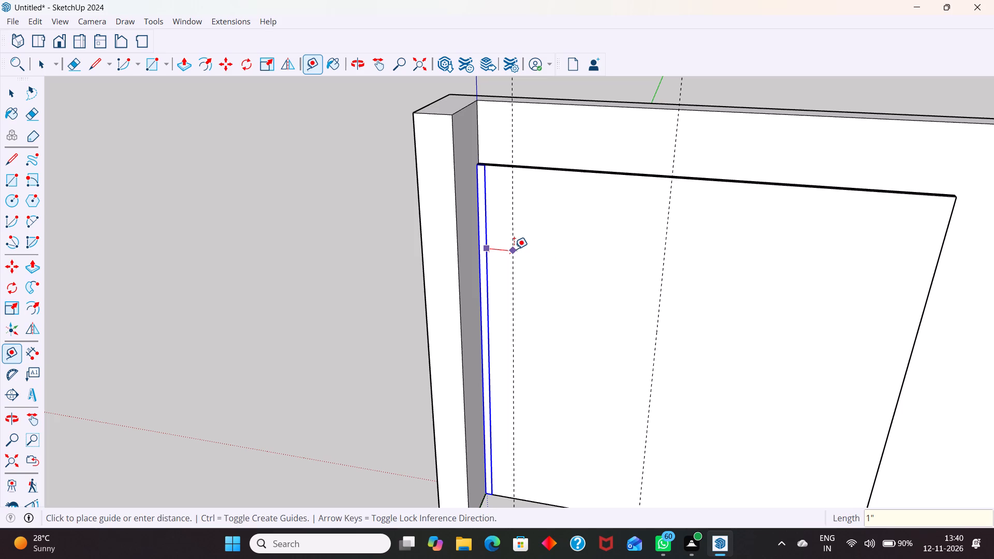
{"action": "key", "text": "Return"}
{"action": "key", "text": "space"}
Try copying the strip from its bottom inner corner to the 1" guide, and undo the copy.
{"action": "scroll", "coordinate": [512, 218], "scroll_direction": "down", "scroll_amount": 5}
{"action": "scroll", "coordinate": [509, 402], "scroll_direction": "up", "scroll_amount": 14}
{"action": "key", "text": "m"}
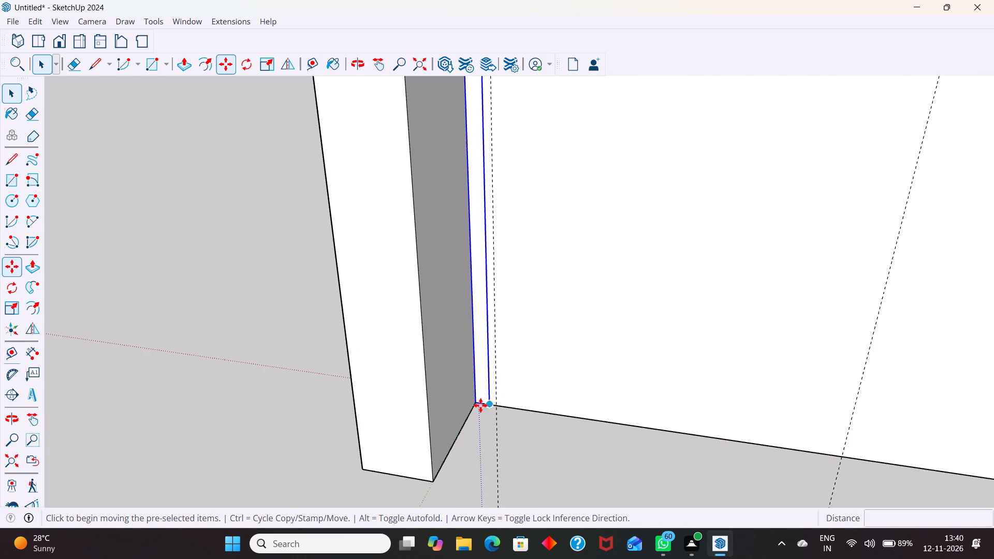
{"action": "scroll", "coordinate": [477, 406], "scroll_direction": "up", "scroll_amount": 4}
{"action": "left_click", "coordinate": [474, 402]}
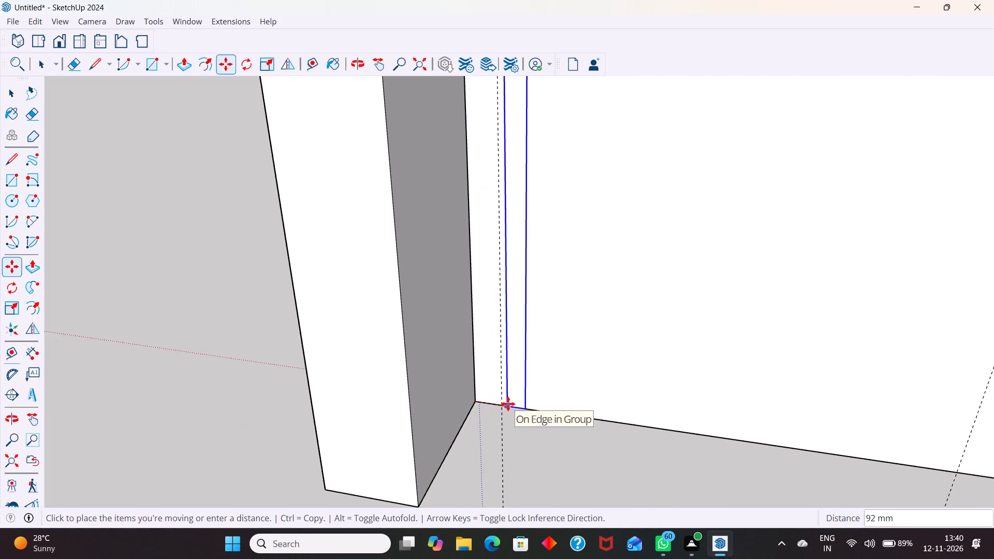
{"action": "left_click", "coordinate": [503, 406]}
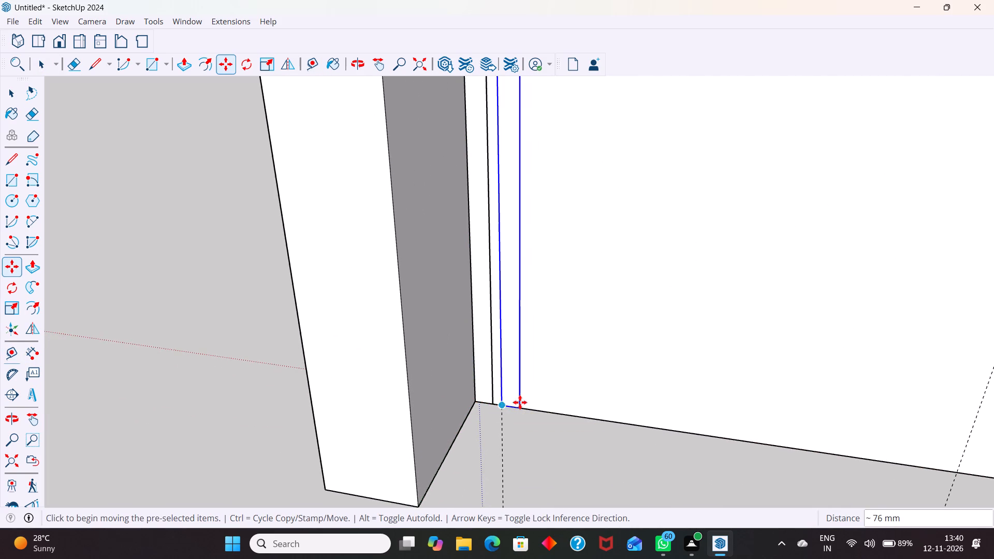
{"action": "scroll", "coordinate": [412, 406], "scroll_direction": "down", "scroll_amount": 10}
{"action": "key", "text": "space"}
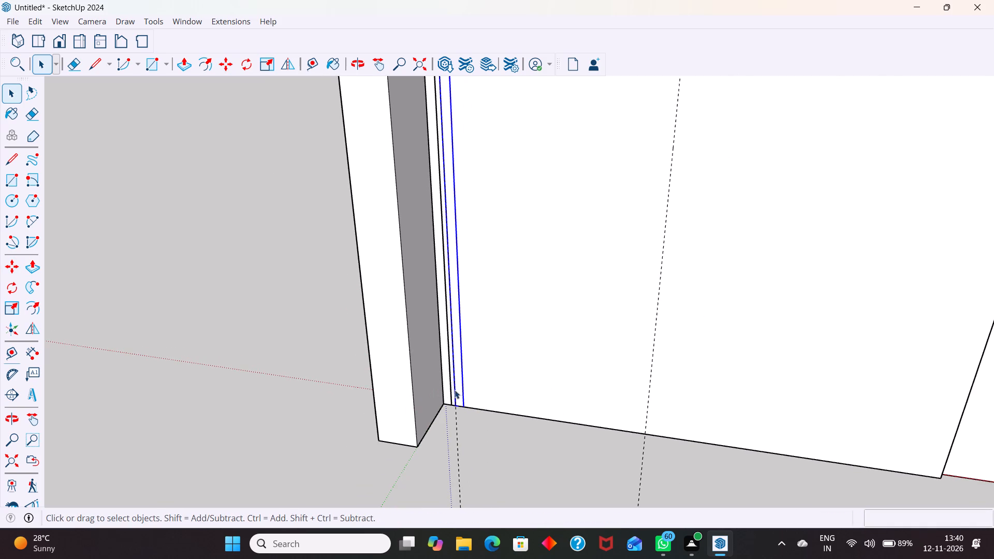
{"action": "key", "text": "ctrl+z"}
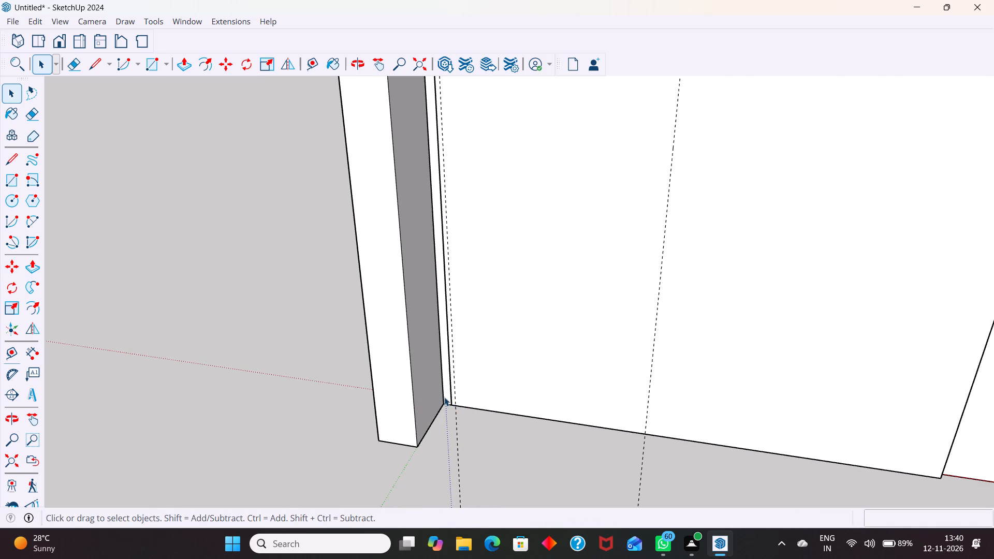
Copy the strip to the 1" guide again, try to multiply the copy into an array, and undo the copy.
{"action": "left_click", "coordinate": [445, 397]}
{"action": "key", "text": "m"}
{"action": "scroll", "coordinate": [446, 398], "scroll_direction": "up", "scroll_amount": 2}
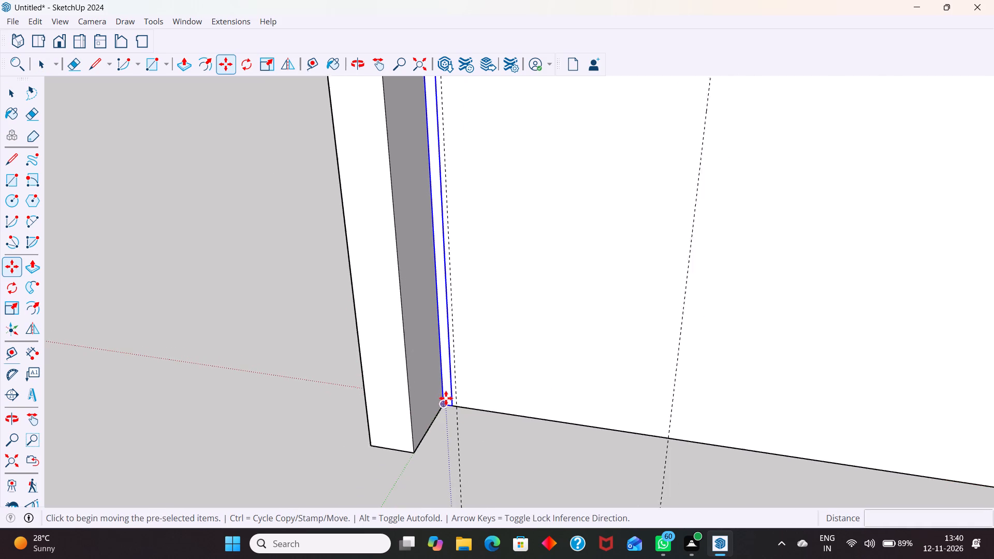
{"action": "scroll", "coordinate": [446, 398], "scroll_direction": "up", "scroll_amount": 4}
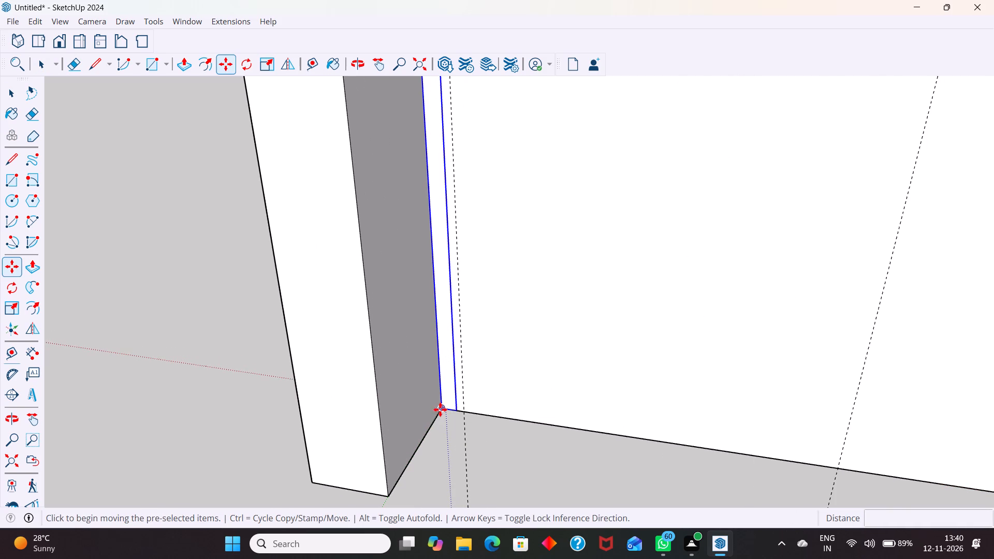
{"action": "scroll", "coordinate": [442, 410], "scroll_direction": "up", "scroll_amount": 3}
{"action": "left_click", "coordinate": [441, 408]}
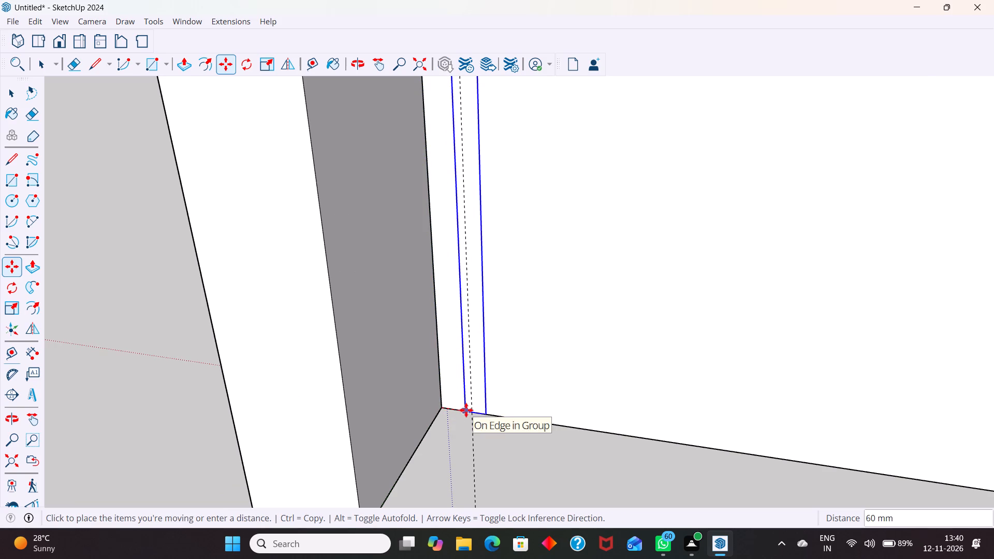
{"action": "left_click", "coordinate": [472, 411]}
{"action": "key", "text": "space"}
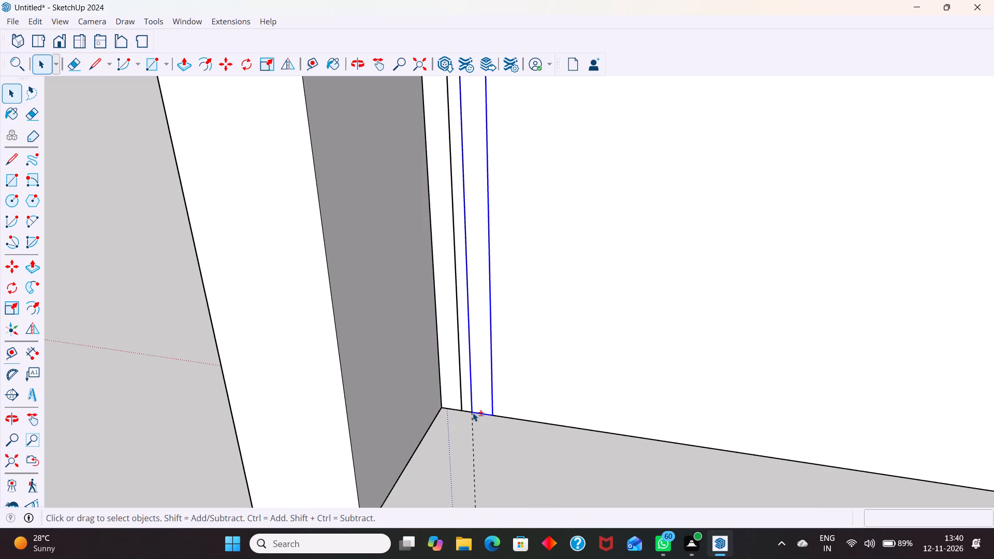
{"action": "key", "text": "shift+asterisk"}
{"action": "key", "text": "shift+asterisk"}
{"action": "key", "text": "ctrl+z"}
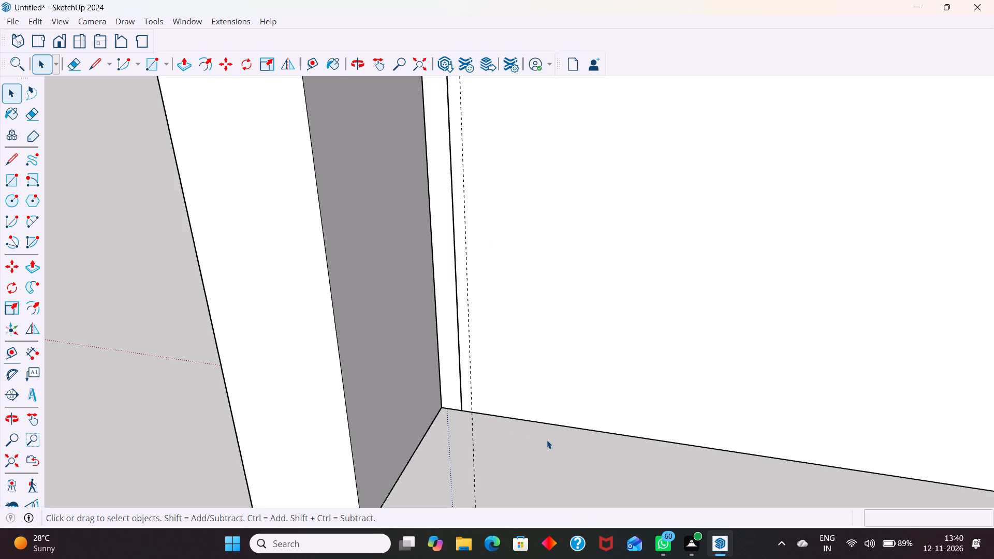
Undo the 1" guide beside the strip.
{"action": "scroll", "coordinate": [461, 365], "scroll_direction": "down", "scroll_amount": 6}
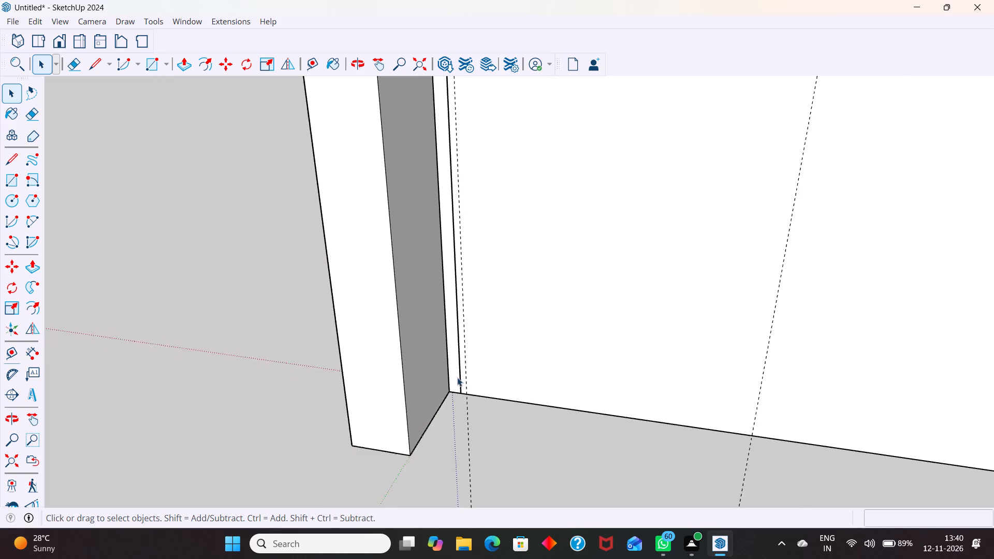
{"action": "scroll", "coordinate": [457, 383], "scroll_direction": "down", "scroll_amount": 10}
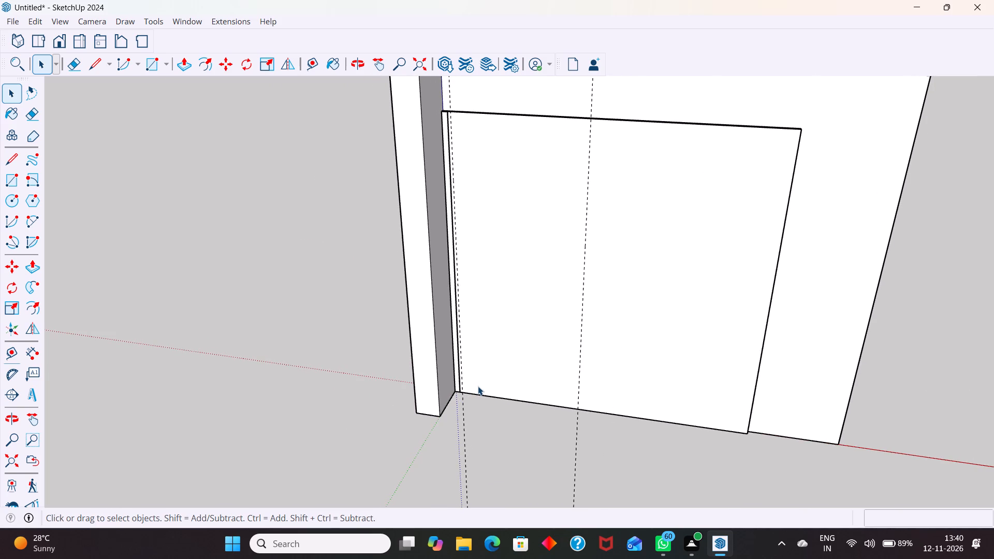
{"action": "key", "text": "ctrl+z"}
Undo the 50.8 mm vertical strip and the vertical guide on the front panel.
{"action": "key", "text": "ctrl+z"}
{"action": "key", "text": "ctrl+z"}
{"action": "key", "text": "ctrl+z"}
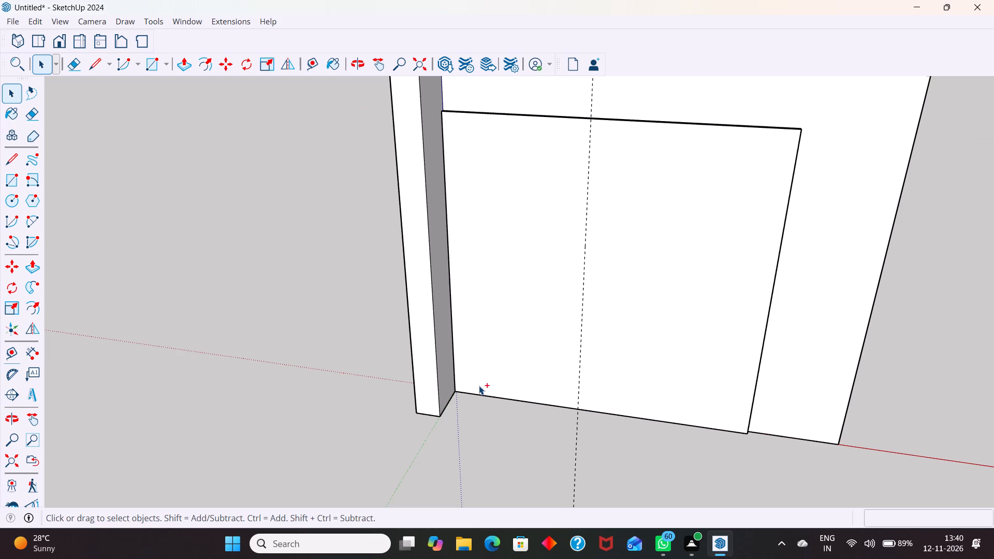
{"action": "key", "text": "ctrl+z"}
Open the front panel for editing and place a vertical guide 1200 mm from its edge beside the wall return.
{"action": "double_click", "coordinate": [559, 344]}
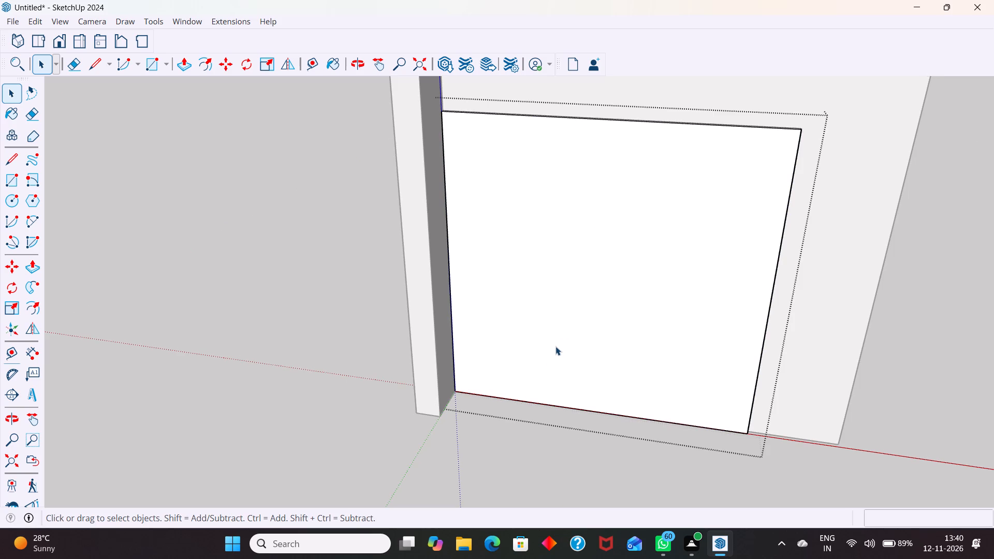
{"action": "scroll", "coordinate": [529, 340], "scroll_direction": "down", "scroll_amount": 3}
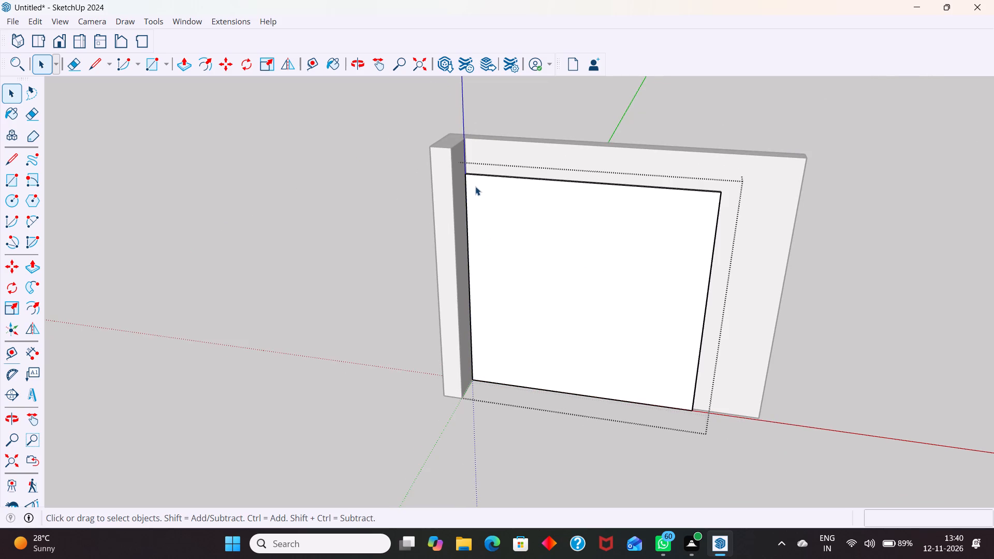
{"action": "key", "text": "t"}
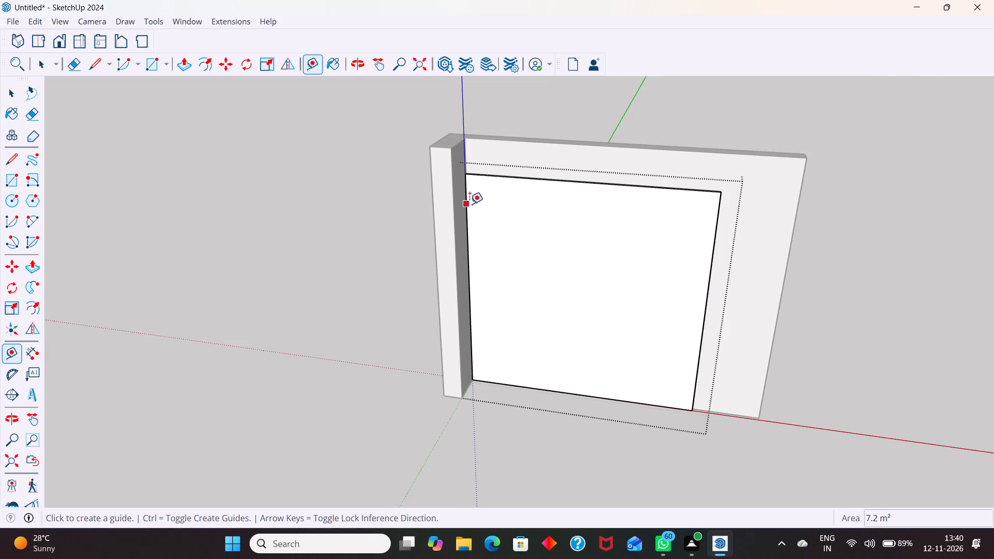
{"action": "left_click", "coordinate": [469, 204]}
{"action": "type", "text": "1200"}
{"action": "key", "text": "Return"}
{"action": "key", "text": "space"}
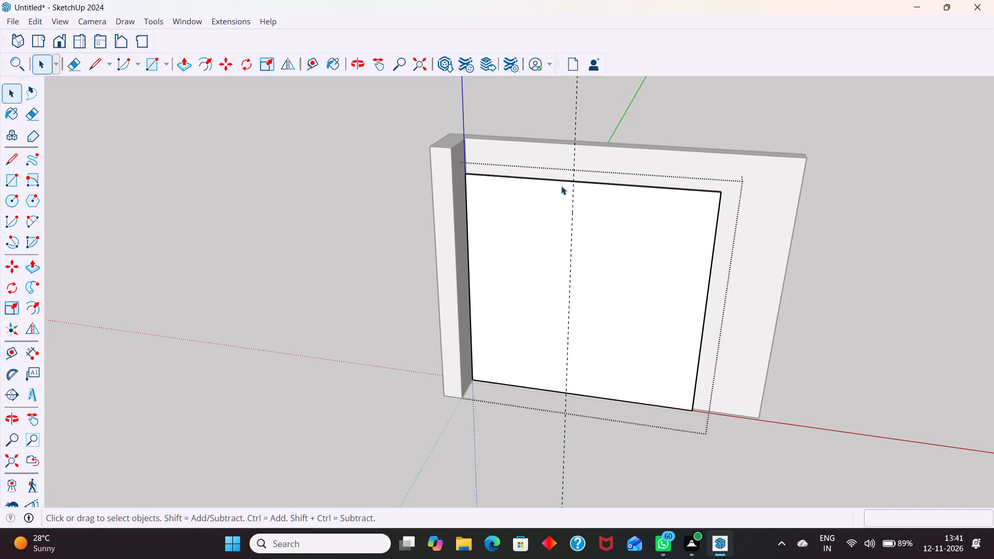
Draw a 2660 mm vertical line along the guide, from the front panel's top edge to its bottom edge.
{"action": "key", "text": "l"}
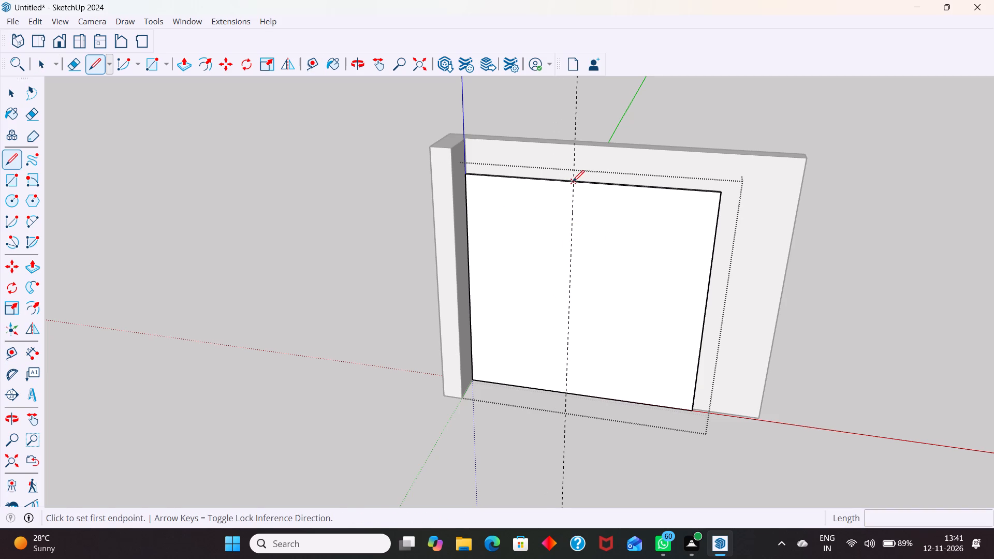
{"action": "left_click_drag", "start_coordinate": [573, 181], "coordinate": [574, 187]}
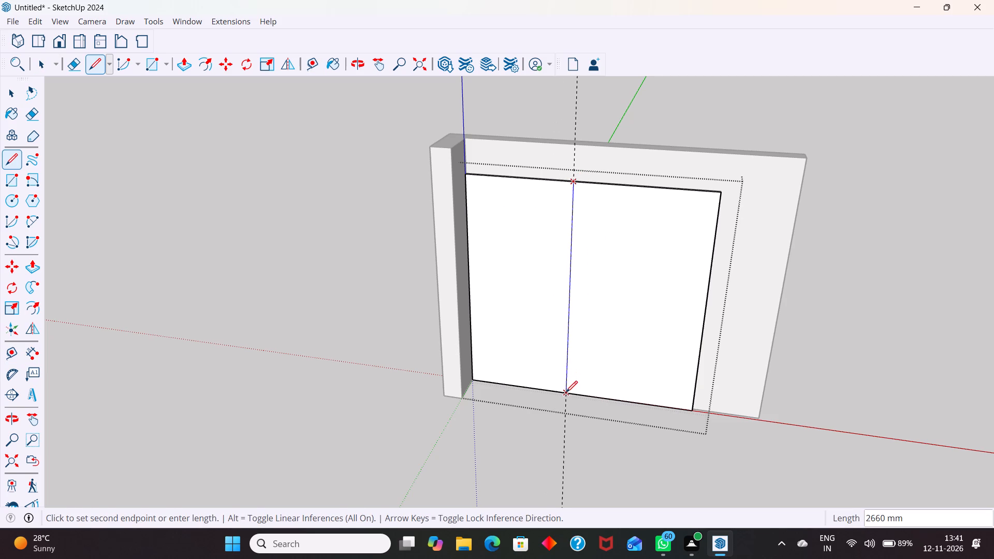
{"action": "left_click", "coordinate": [566, 392]}
{"action": "key", "text": "space"}
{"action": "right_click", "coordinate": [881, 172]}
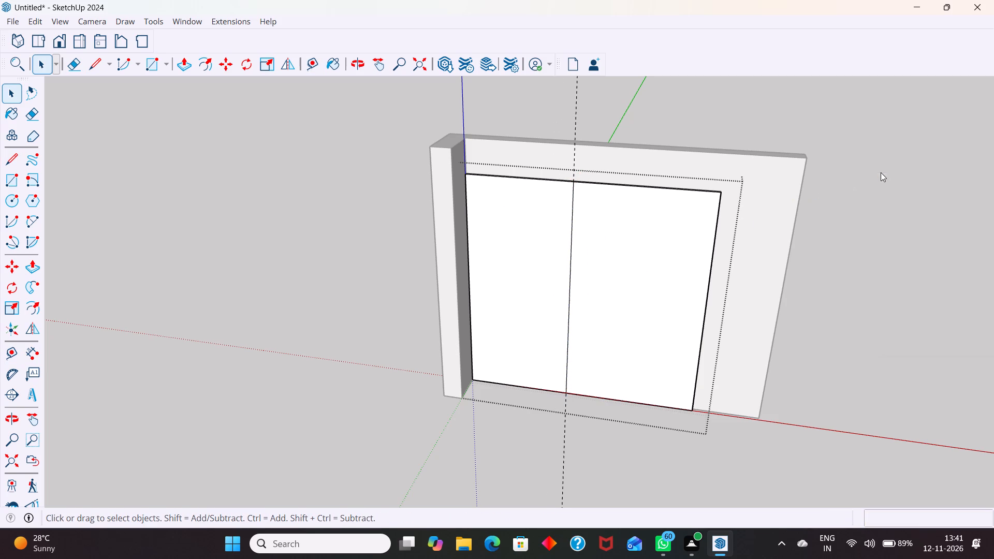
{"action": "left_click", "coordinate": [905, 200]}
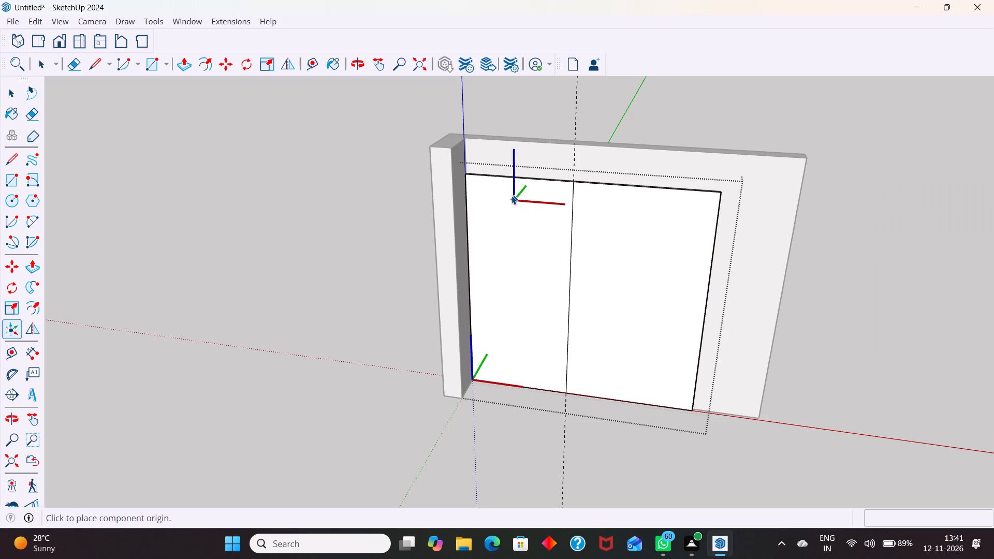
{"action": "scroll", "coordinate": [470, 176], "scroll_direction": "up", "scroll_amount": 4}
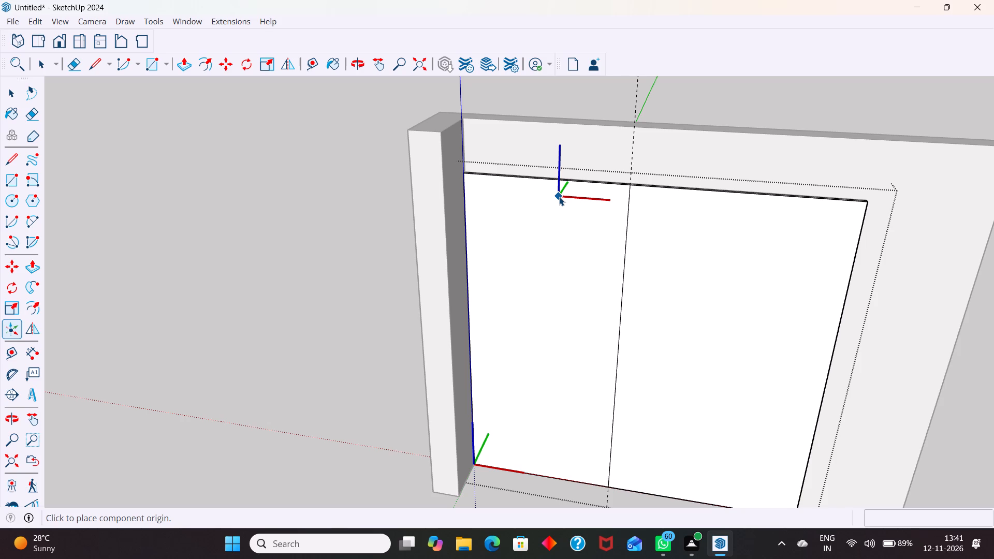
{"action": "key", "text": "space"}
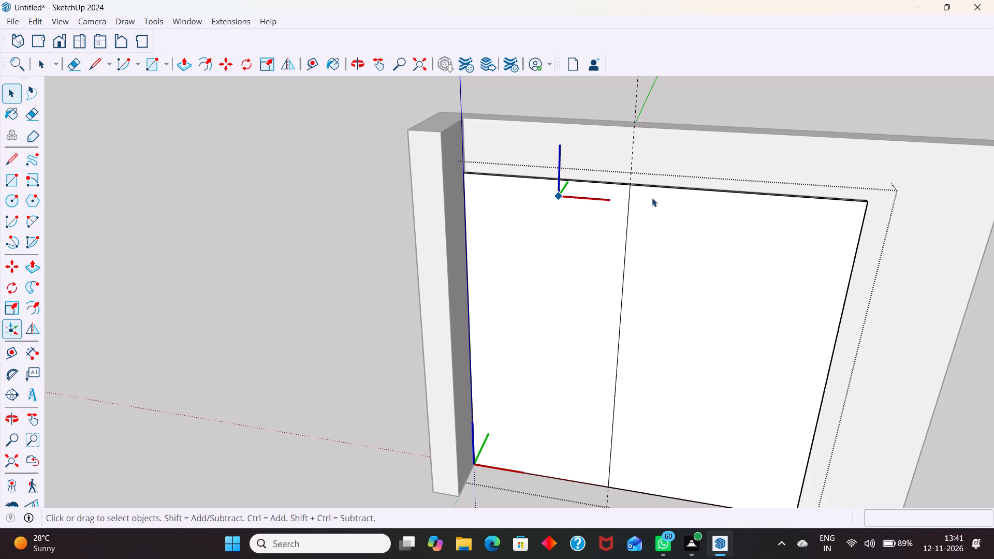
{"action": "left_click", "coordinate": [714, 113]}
Push the front panel's section between the wall return and the dividing line back 18 mm, through its full thickness.
{"action": "scroll", "coordinate": [619, 209], "scroll_direction": "up", "scroll_amount": 3}
{"action": "middle_click_drag", "start_coordinate": [623, 218], "coordinate": [586, 289]}
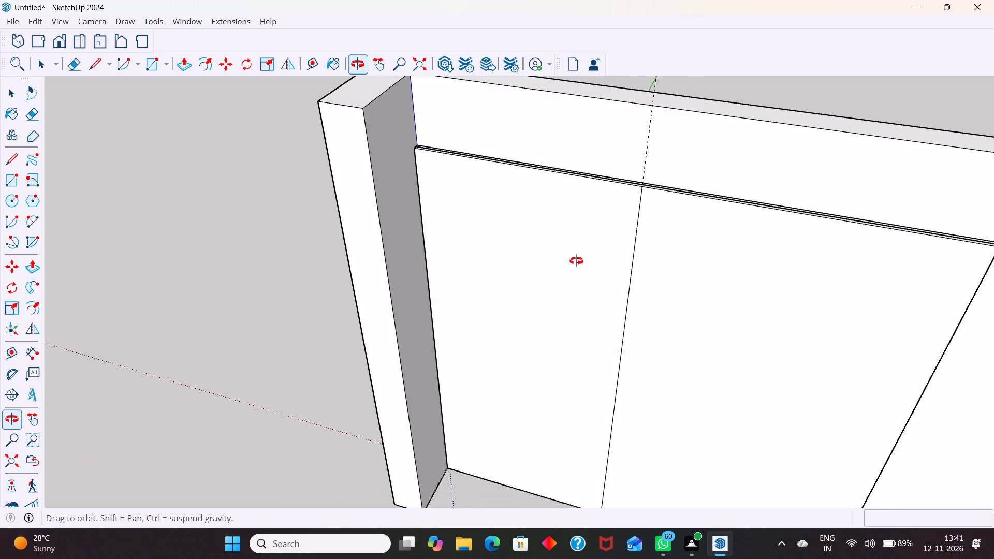
{"action": "scroll", "coordinate": [606, 200], "scroll_direction": "up", "scroll_amount": 8}
{"action": "double_click", "coordinate": [622, 219]}
{"action": "left_click", "coordinate": [622, 218]}
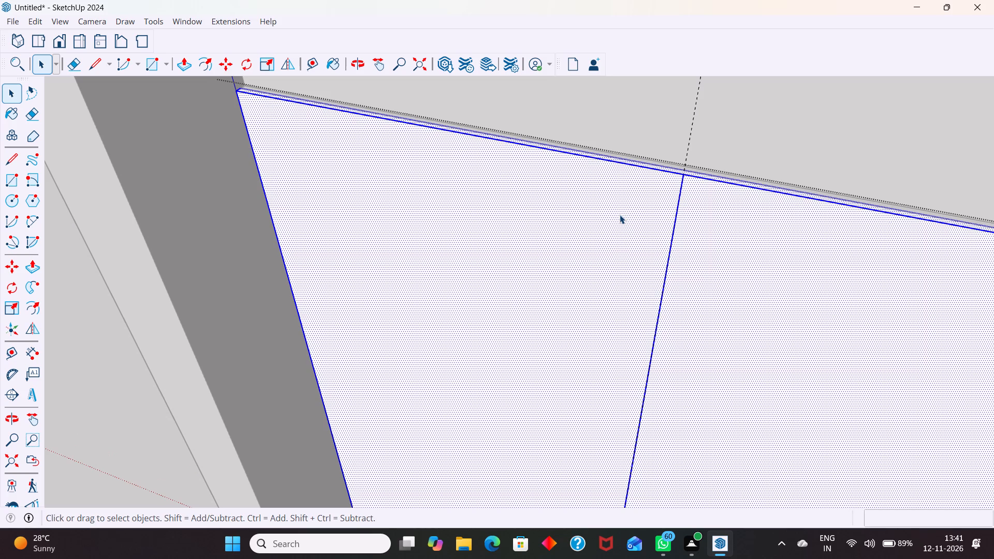
{"action": "left_click", "coordinate": [619, 211]}
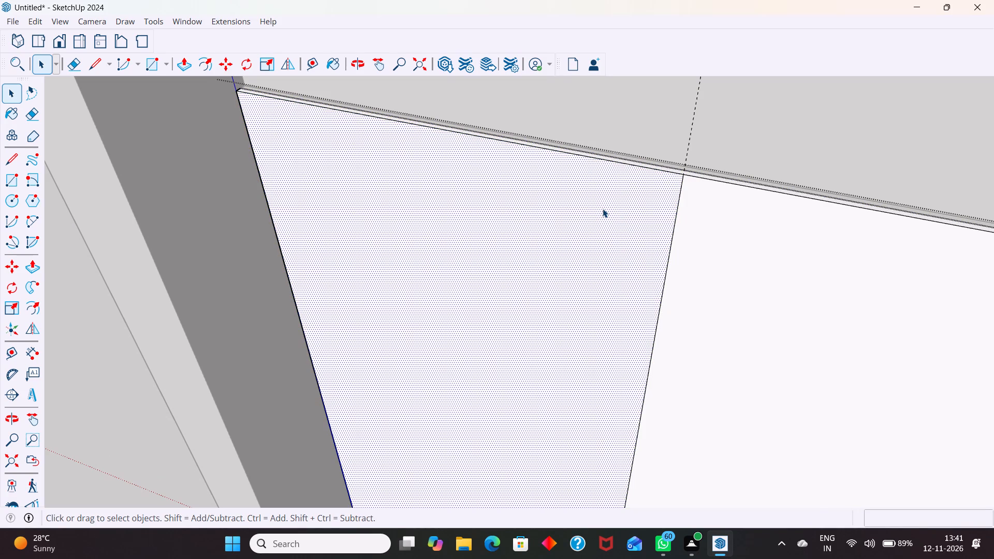
{"action": "key", "text": "p"}
{"action": "left_click", "coordinate": [603, 209]}
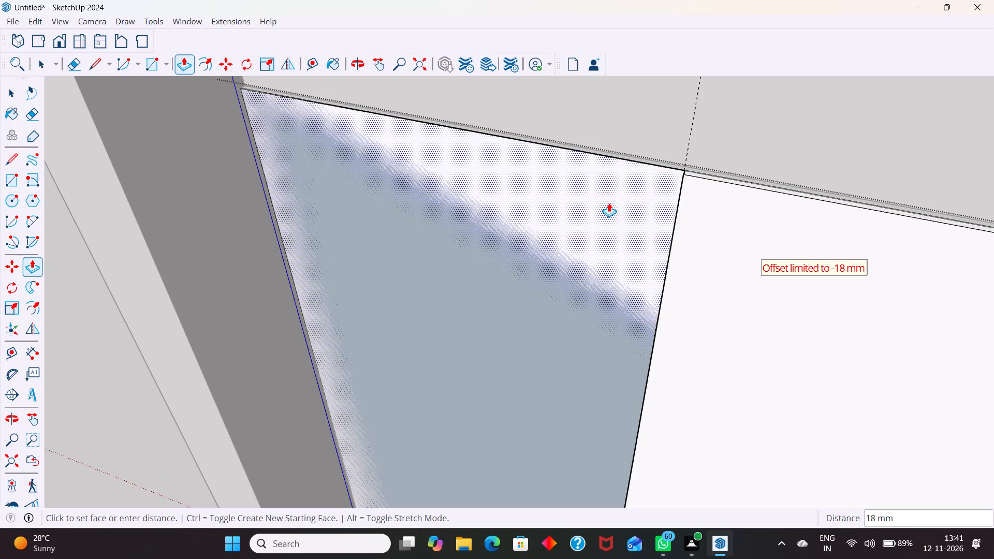
{"action": "type", "text": "18MM"}
{"action": "key", "text": "Return"}
{"action": "key", "text": "space"}
{"action": "scroll", "coordinate": [596, 202], "scroll_direction": "down", "scroll_amount": 13}
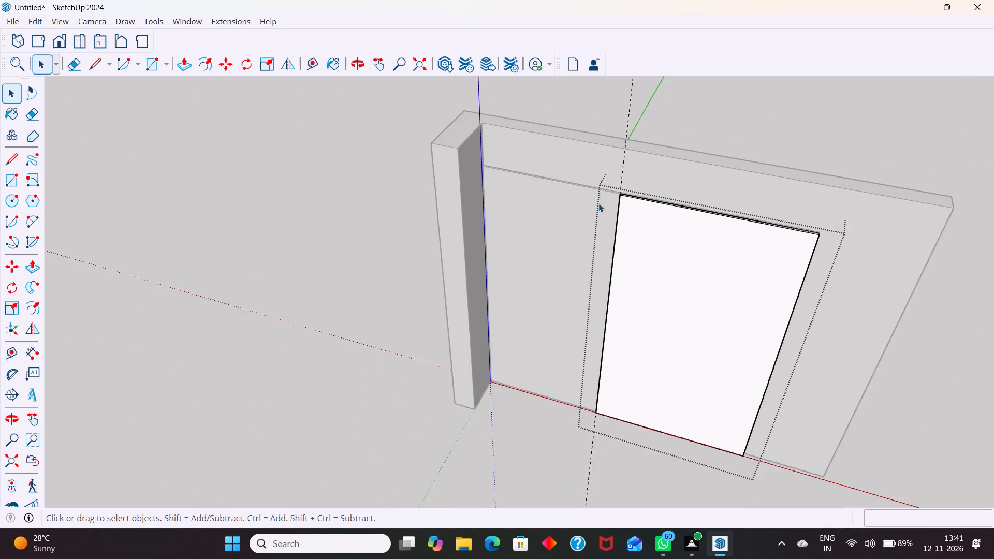
{"action": "left_click", "coordinate": [744, 122]}
Examine the offset between the two panels along the dividing line and their top edges.
{"action": "scroll", "coordinate": [627, 201], "scroll_direction": "up", "scroll_amount": 5}
{"action": "middle_click_drag", "start_coordinate": [615, 220], "coordinate": [689, 251]}
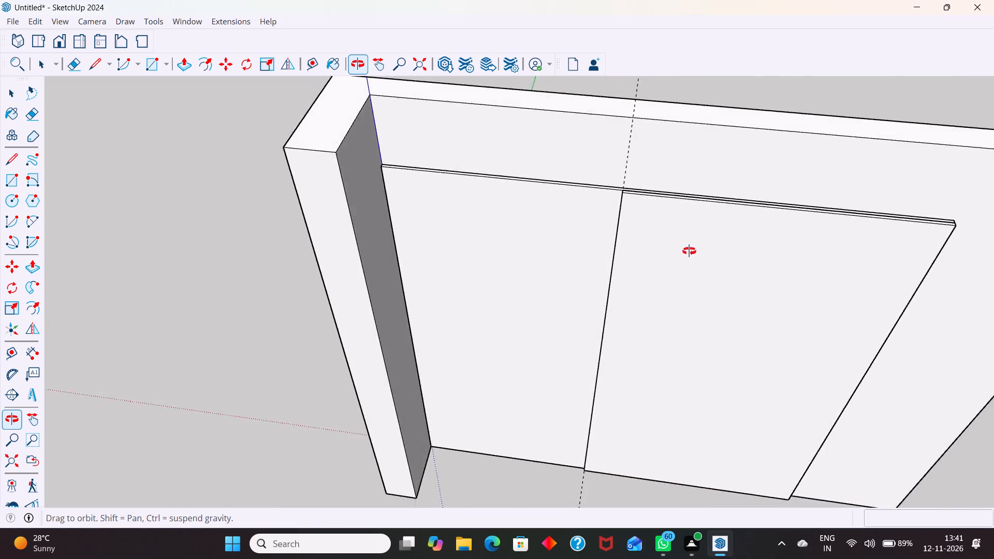
{"action": "middle_click_drag", "start_coordinate": [689, 251], "coordinate": [740, 232]}
{"action": "scroll", "coordinate": [584, 173], "scroll_direction": "up", "scroll_amount": 9}
{"action": "middle_click_drag", "start_coordinate": [667, 178], "coordinate": [663, 214]}
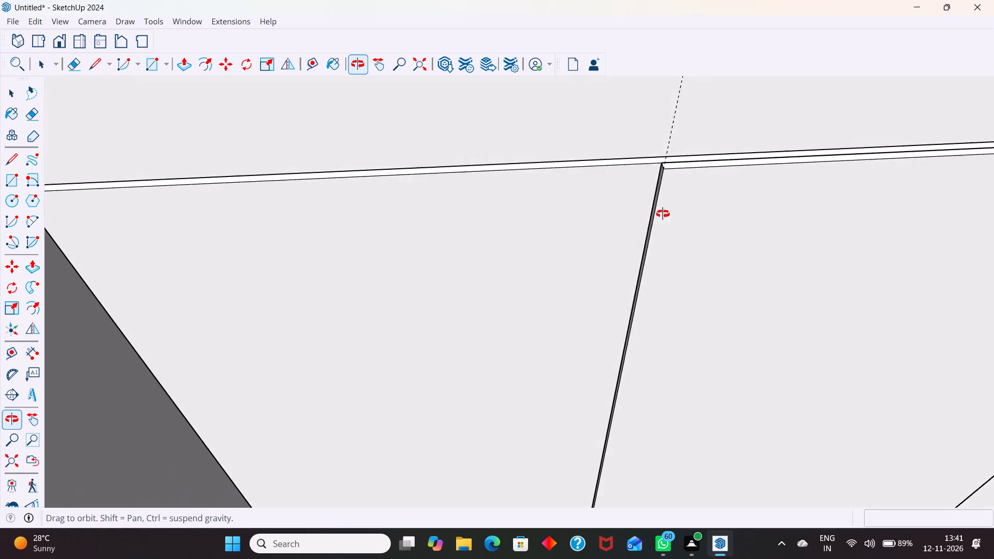
{"action": "middle_click_drag", "start_coordinate": [663, 214], "coordinate": [565, 183]}
{"action": "scroll", "coordinate": [577, 169], "scroll_direction": "down", "scroll_amount": 11}
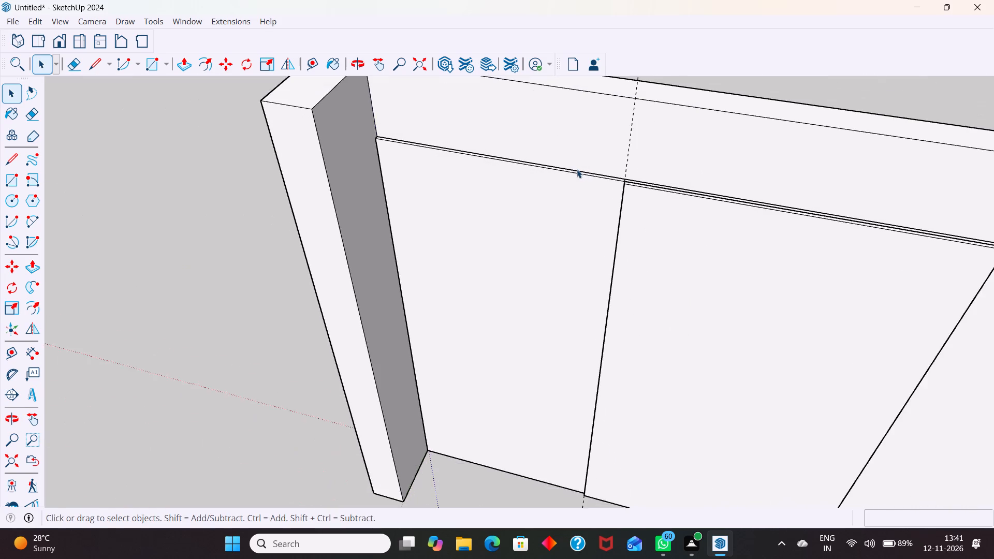
{"action": "scroll", "coordinate": [577, 169], "scroll_direction": "down", "scroll_amount": 4}
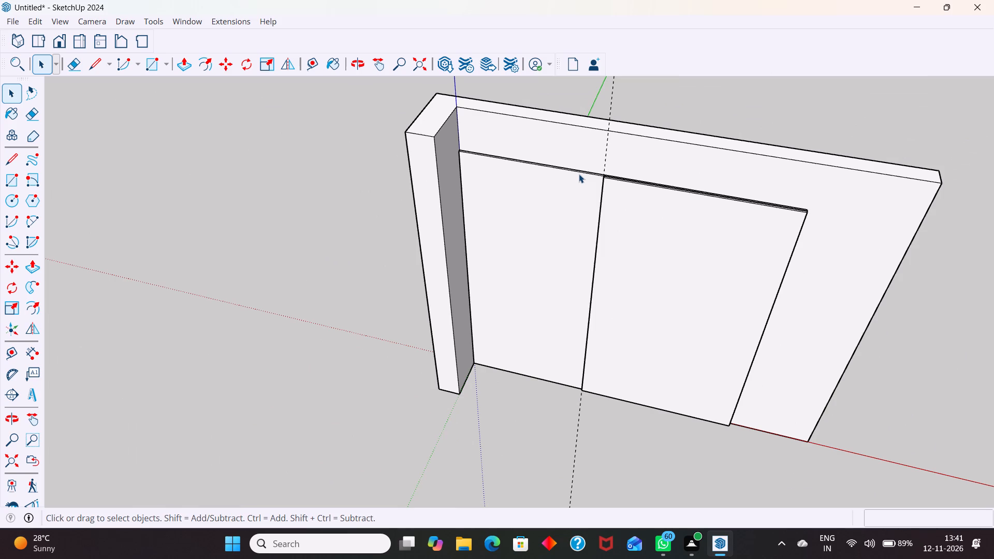
{"action": "scroll", "coordinate": [554, 183], "scroll_direction": "down", "scroll_amount": 2}
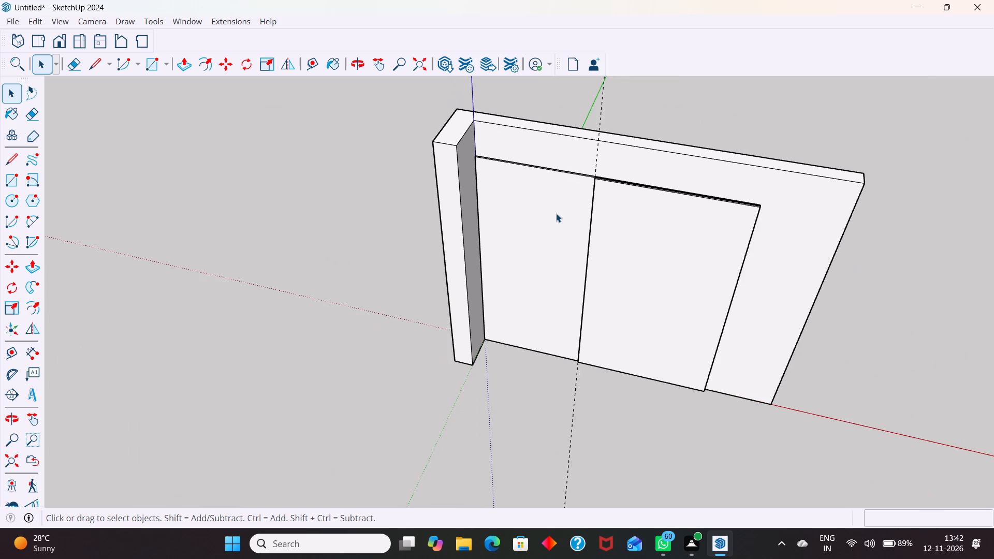
Open the back panel for editing and start a new component with its origin at the panel's upper corner beside the wall return.
{"action": "double_click", "coordinate": [559, 222]}
{"action": "scroll", "coordinate": [605, 244], "scroll_direction": "up", "scroll_amount": 3}
{"action": "middle_click_drag", "start_coordinate": [620, 224], "coordinate": [630, 201]}
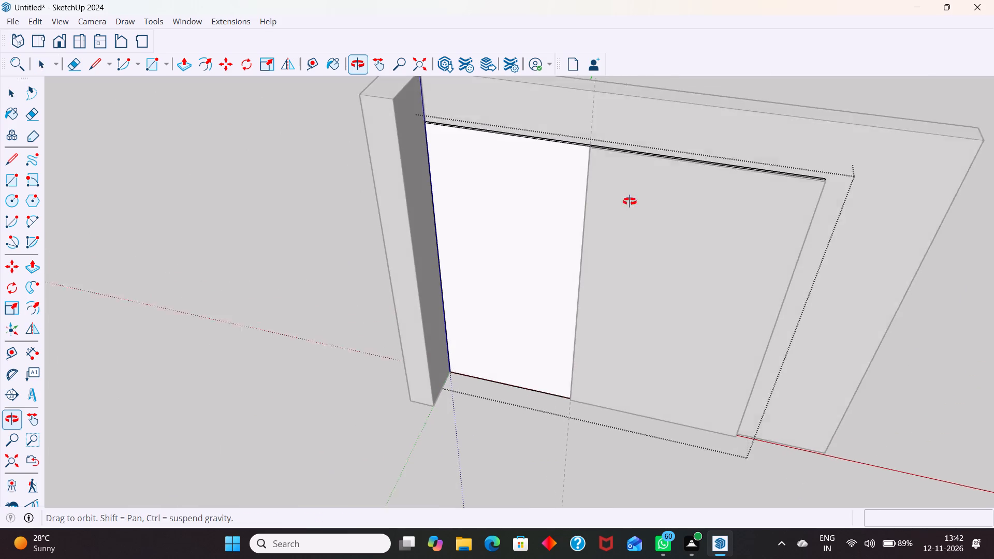
{"action": "middle_click_drag", "start_coordinate": [630, 201], "coordinate": [642, 166]}
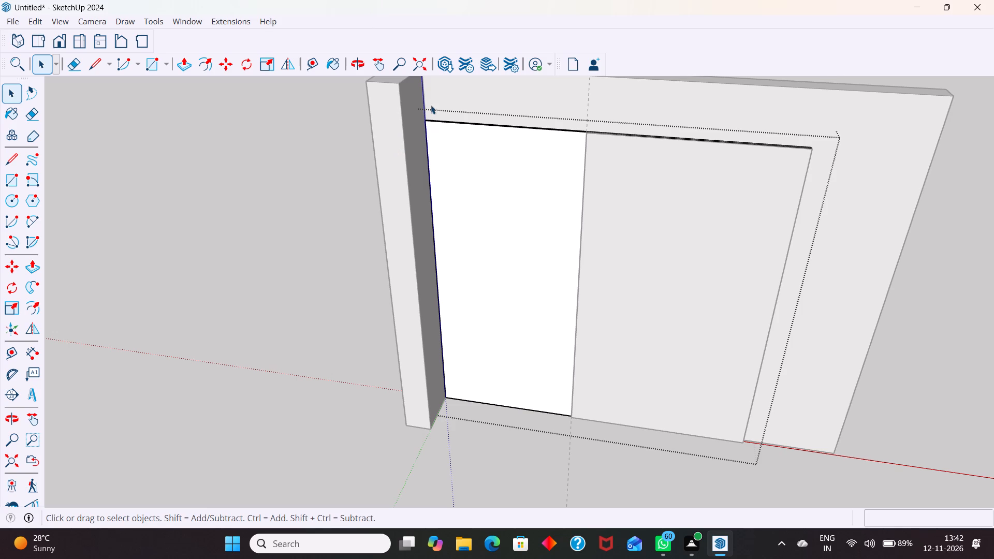
{"action": "scroll", "coordinate": [506, 90], "scroll_direction": "up", "scroll_amount": 3}
{"action": "scroll", "coordinate": [486, 131], "scroll_direction": "up", "scroll_amount": 7}
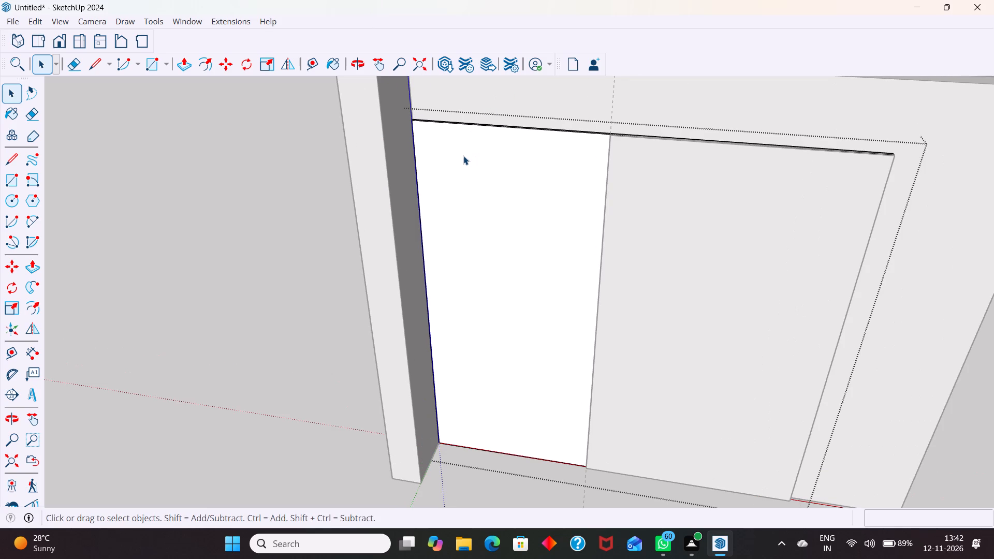
{"action": "middle_click_drag", "start_coordinate": [447, 153], "coordinate": [461, 191]}
{"action": "scroll", "coordinate": [458, 180], "scroll_direction": "down", "scroll_amount": 4}
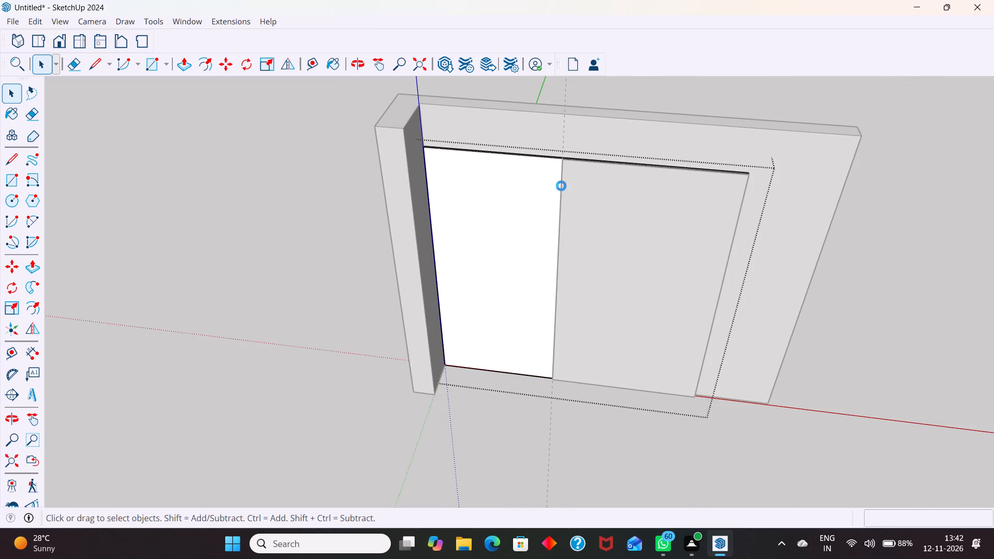
{"action": "right_click", "coordinate": [659, 84]}
{"action": "left_click", "coordinate": [699, 107]}
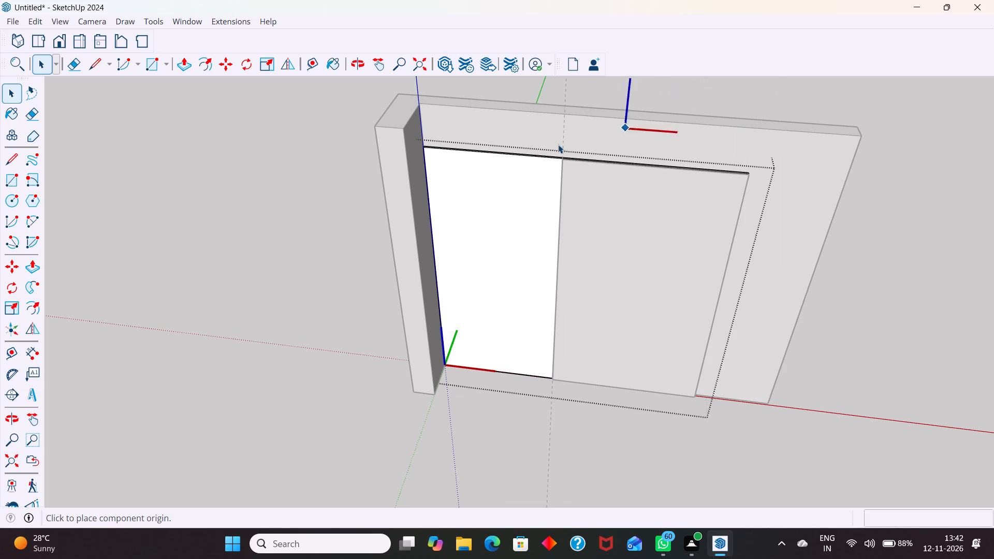
{"action": "scroll", "coordinate": [438, 149], "scroll_direction": "up", "scroll_amount": 13}
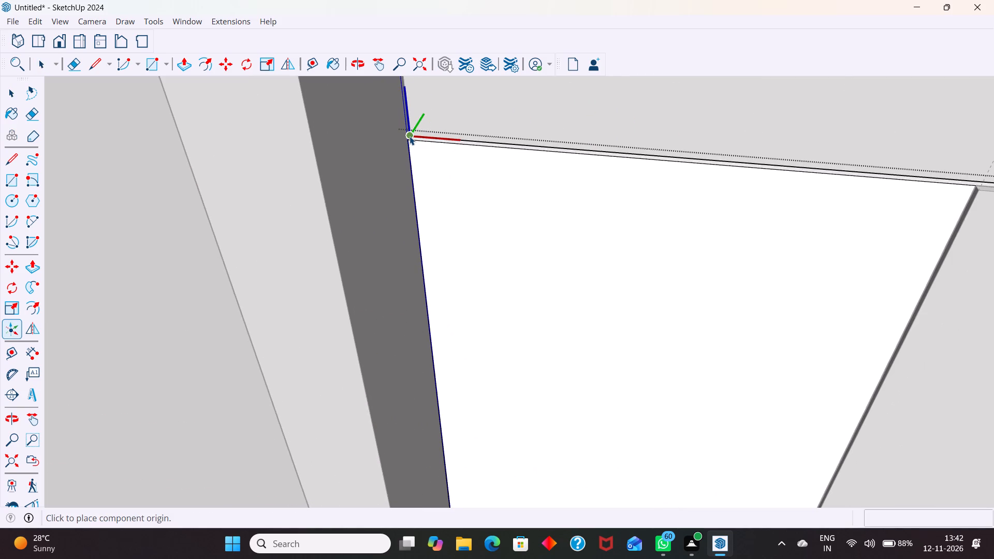
{"action": "left_click", "coordinate": [406, 140]}
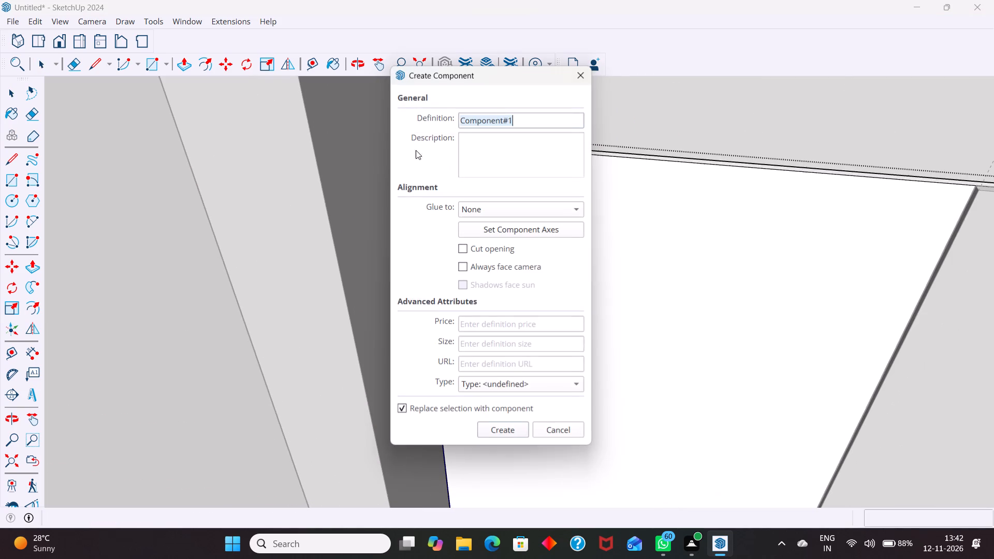
Name the component WOODEN PANELLING and create it.
{"action": "key", "text": "BackSpace"}
{"action": "type", "text": "WOO"}
{"action": "type", "text": "DEN P"}
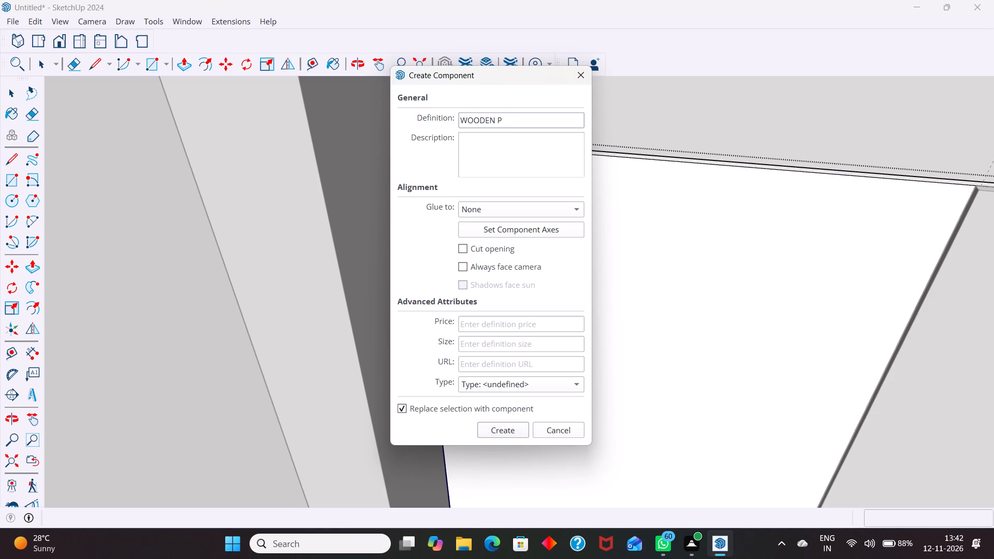
{"action": "type", "text": "ANELLING"}
{"action": "key", "text": "Return"}
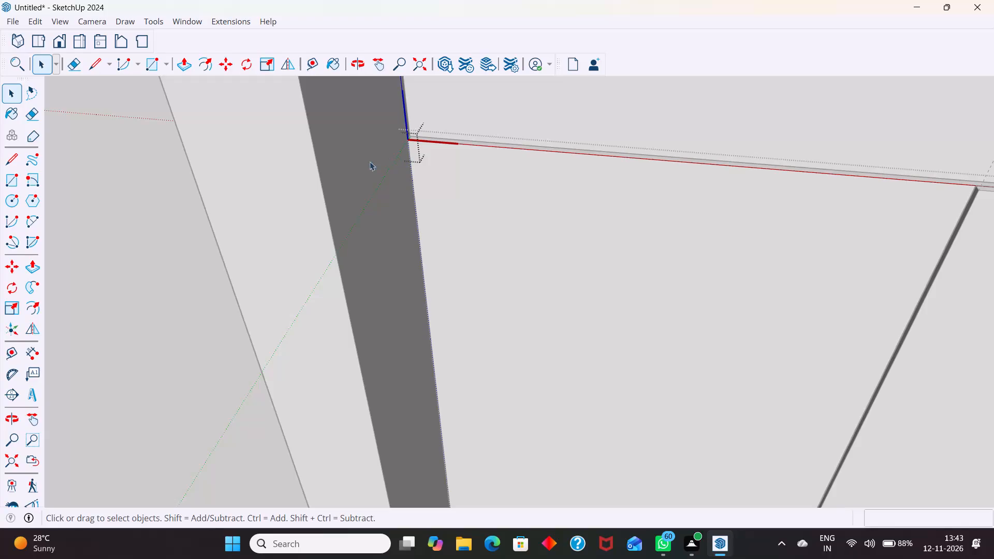
Draw a 50.8 by 2660 mm rectangle on the back panel from the new component's origin, and finish editing the component.
{"action": "key", "text": "r"}
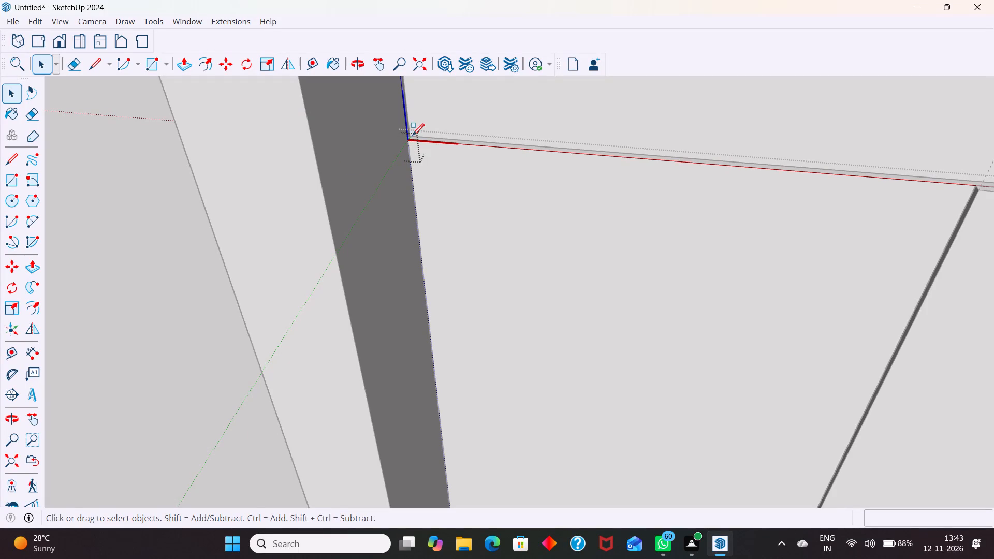
{"action": "left_click", "coordinate": [408, 140]}
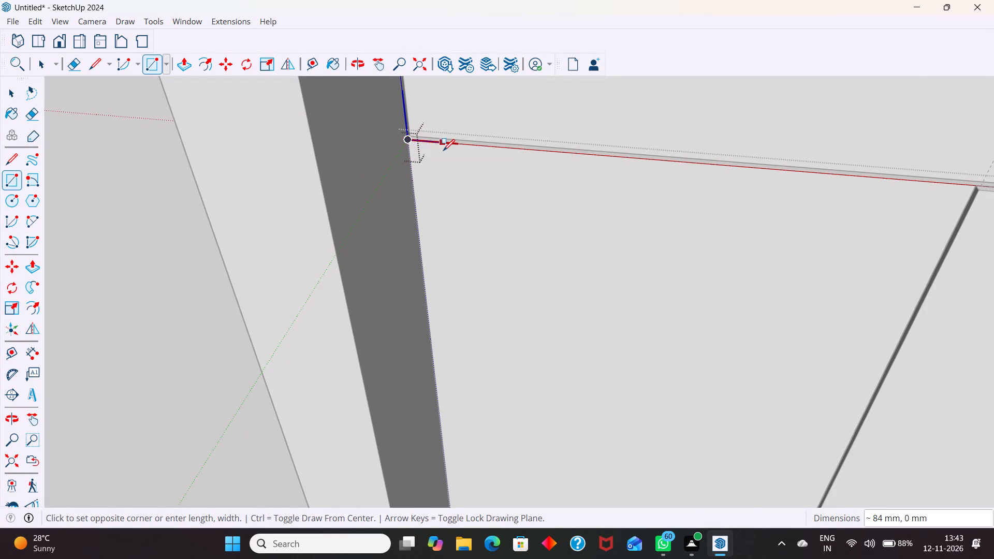
{"action": "scroll", "coordinate": [443, 151], "scroll_direction": "down", "scroll_amount": 4}
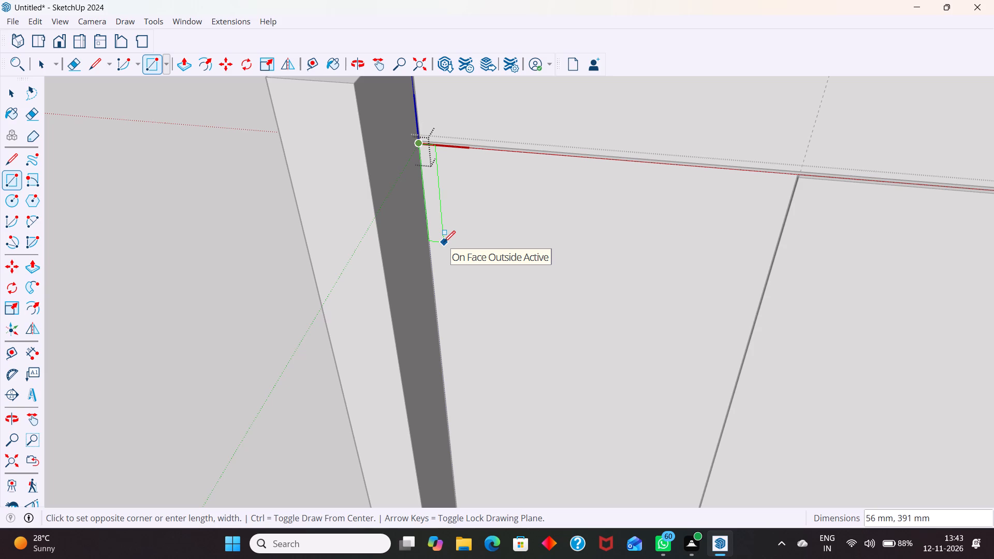
{"action": "type", "text": "50"}
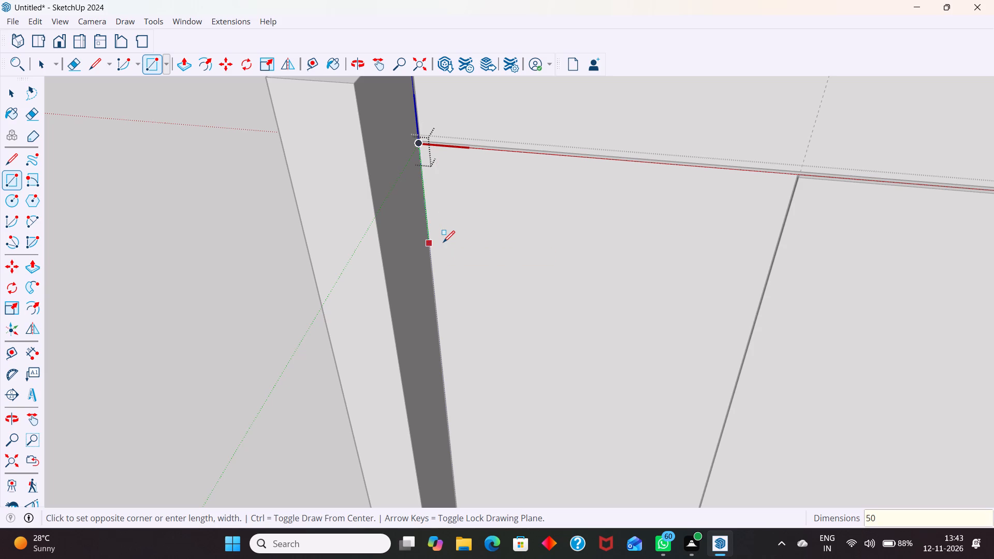
{"action": "type", "text": ".8,2"}
{"action": "type", "text": "660"}
{"action": "key", "text": "Return"}
{"action": "key", "text": "space"}
{"action": "left_click", "coordinate": [238, 216]}
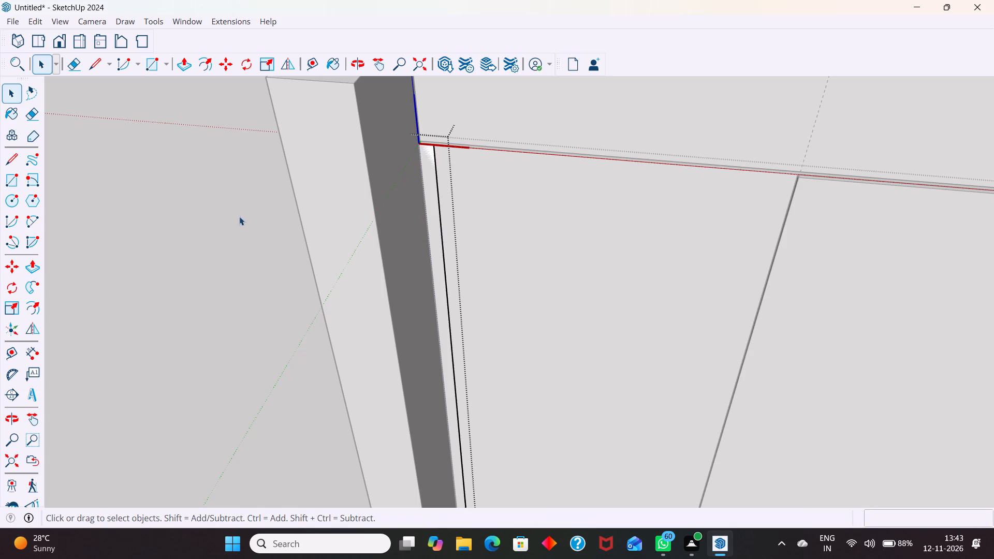
Examine the strip outline beside the wall return against the full recessed section.
{"action": "scroll", "coordinate": [415, 185], "scroll_direction": "down", "scroll_amount": 5}
{"action": "scroll", "coordinate": [423, 209], "scroll_direction": "up", "scroll_amount": 3}
{"action": "left_click", "coordinate": [431, 210]}
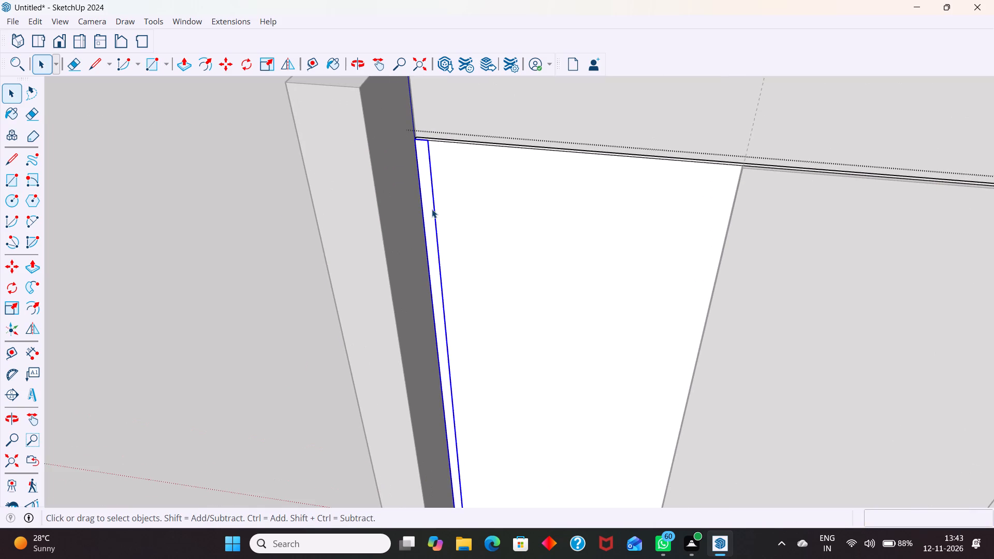
{"action": "scroll", "coordinate": [427, 174], "scroll_direction": "down", "scroll_amount": 6}
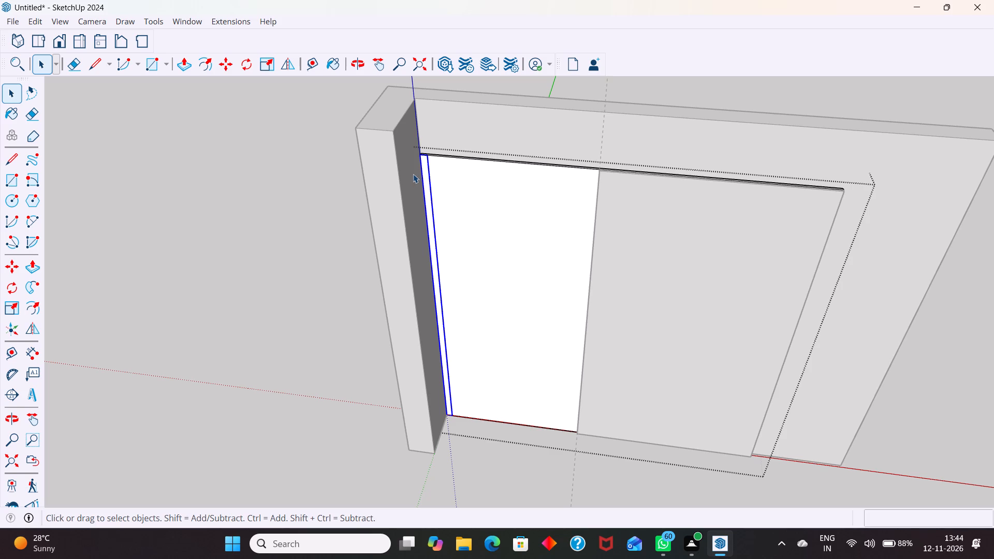
{"action": "scroll", "coordinate": [412, 148], "scroll_direction": "up", "scroll_amount": 12}
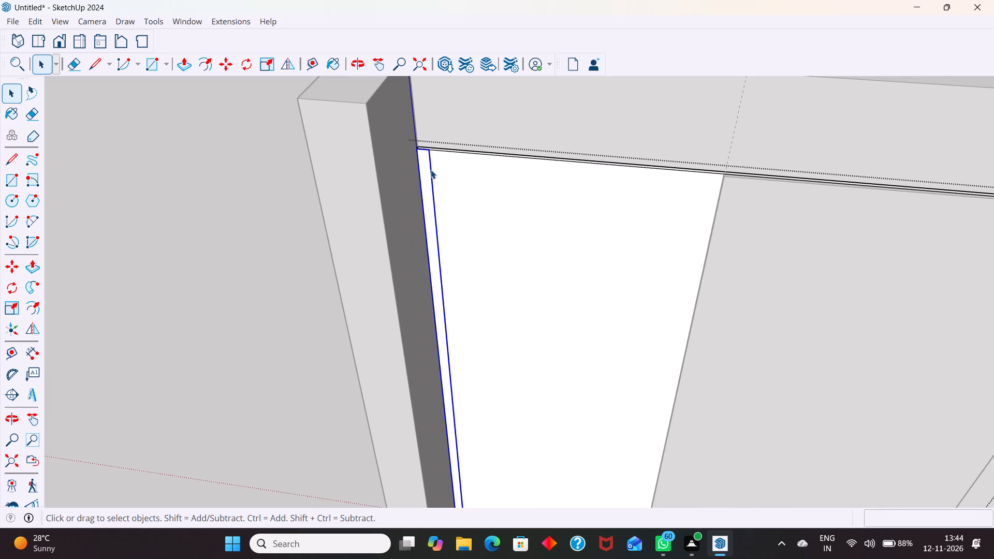
{"action": "scroll", "coordinate": [458, 150], "scroll_direction": "down", "scroll_amount": 9}
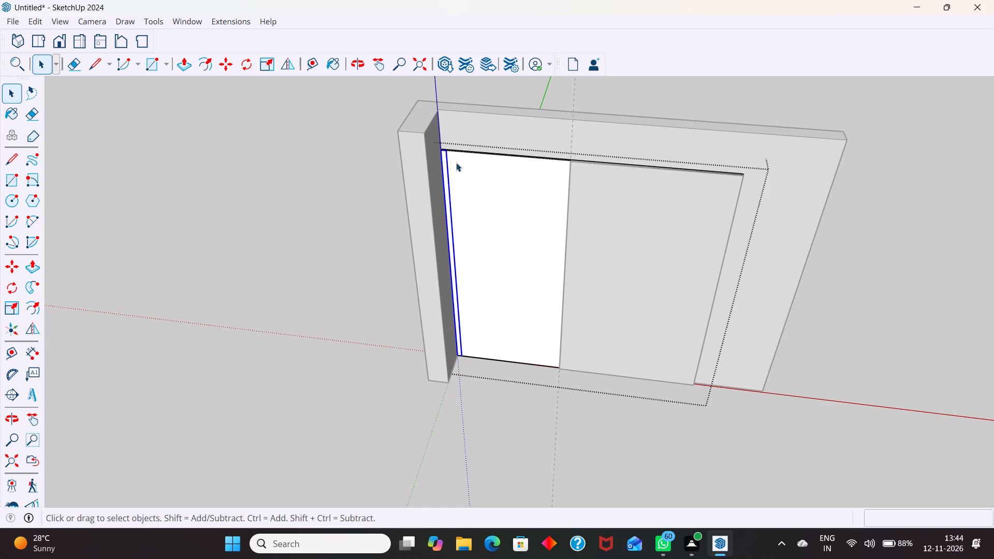
Open the WOODEN PANELLING strip, extrude its face outward 18 mm, and exit the strip and the back panel.
{"action": "left_click", "coordinate": [61, 34]}
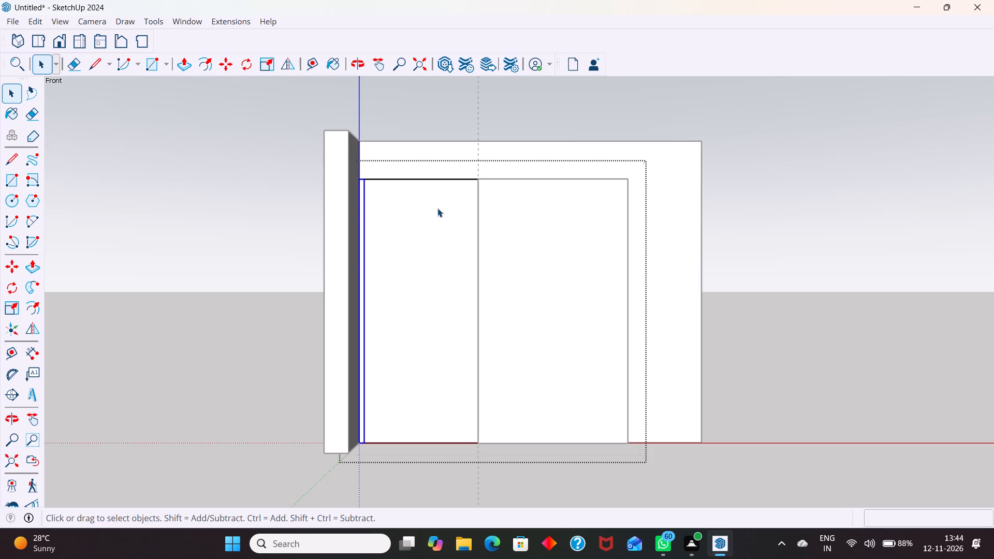
{"action": "middle_click_drag", "start_coordinate": [368, 200], "coordinate": [363, 307]}
{"action": "scroll", "coordinate": [377, 146], "scroll_direction": "up", "scroll_amount": 4}
{"action": "middle_click_drag", "start_coordinate": [414, 214], "coordinate": [394, 294]}
{"action": "scroll", "coordinate": [348, 207], "scroll_direction": "up", "scroll_amount": 10}
{"action": "triple_click", "coordinate": [354, 200]}
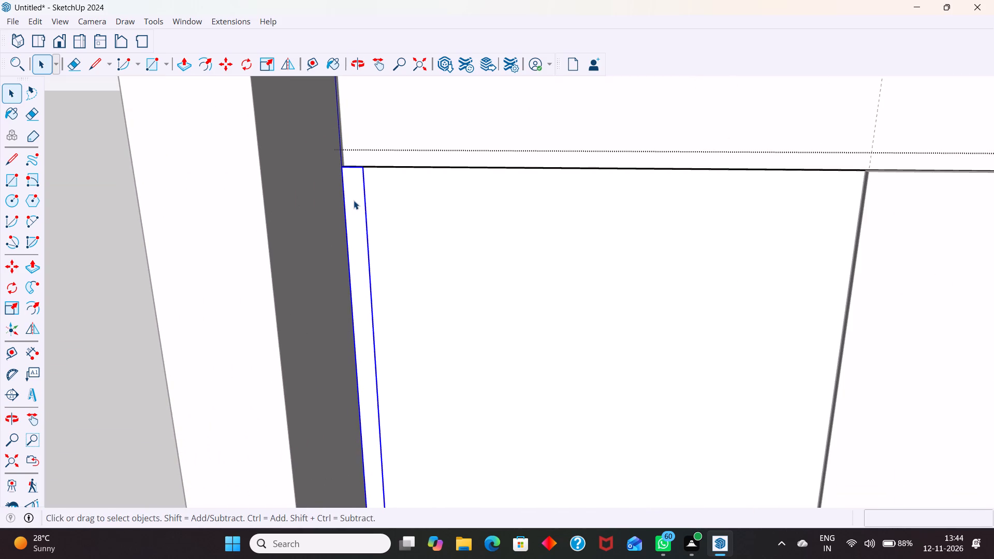
{"action": "key", "text": "p"}
{"action": "left_click", "coordinate": [354, 200]}
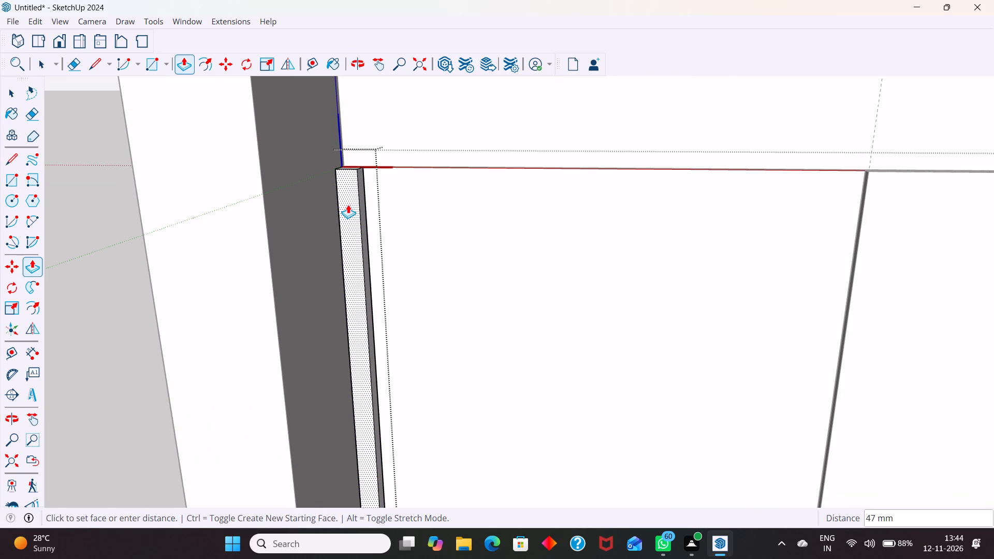
{"action": "key", "text": "1"}
{"action": "key", "text": "8"}
{"action": "key", "text": "Return"}
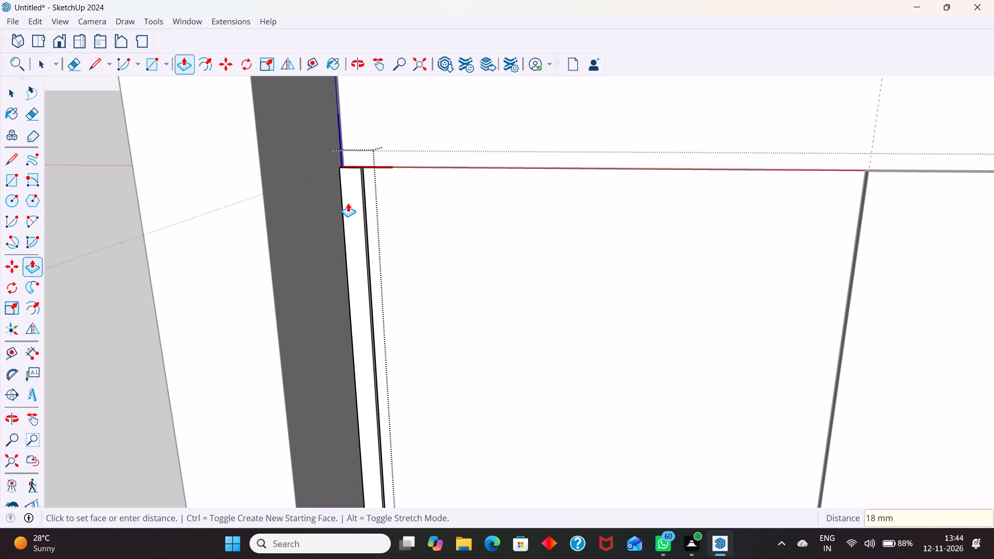
{"action": "key", "text": "space"}
{"action": "scroll", "coordinate": [435, 168], "scroll_direction": "down", "scroll_amount": 13}
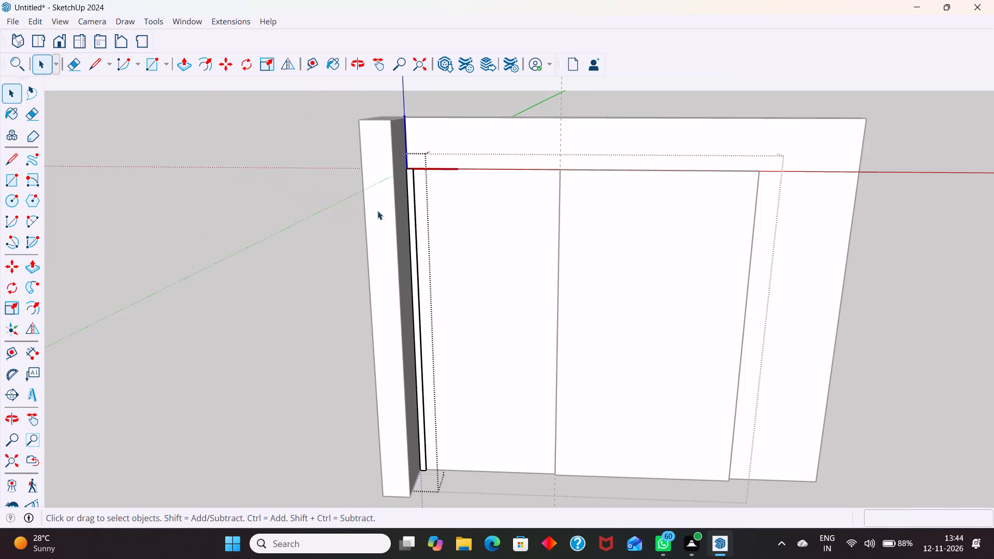
{"action": "left_click", "coordinate": [317, 232]}
{"action": "scroll", "coordinate": [413, 221], "scroll_direction": "up", "scroll_amount": 3}
{"action": "scroll", "coordinate": [467, 199], "scroll_direction": "down", "scroll_amount": 6}
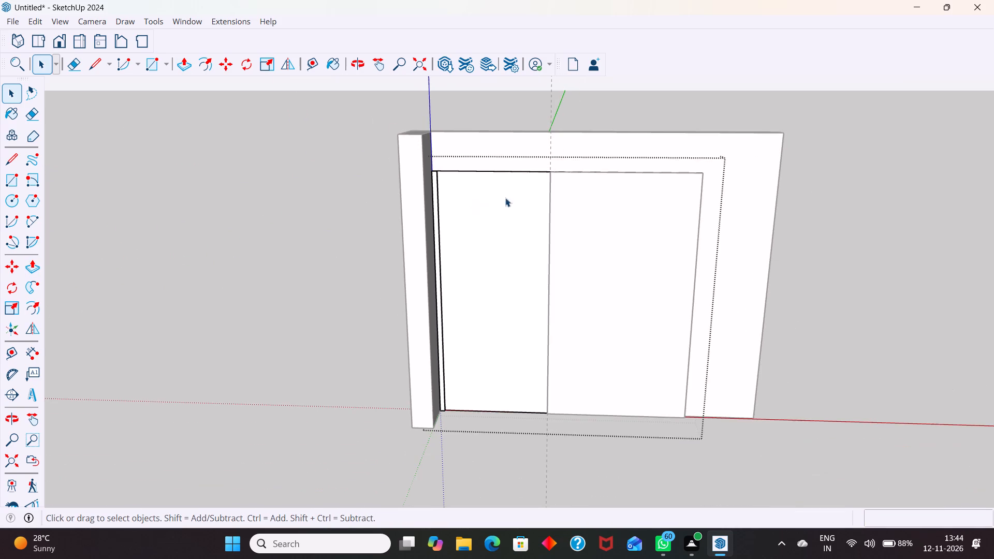
{"action": "left_click", "coordinate": [891, 191]}
Examine the extruded strip against the back panel, its top edge and the dividing line.
{"action": "scroll", "coordinate": [442, 231], "scroll_direction": "up", "scroll_amount": 4}
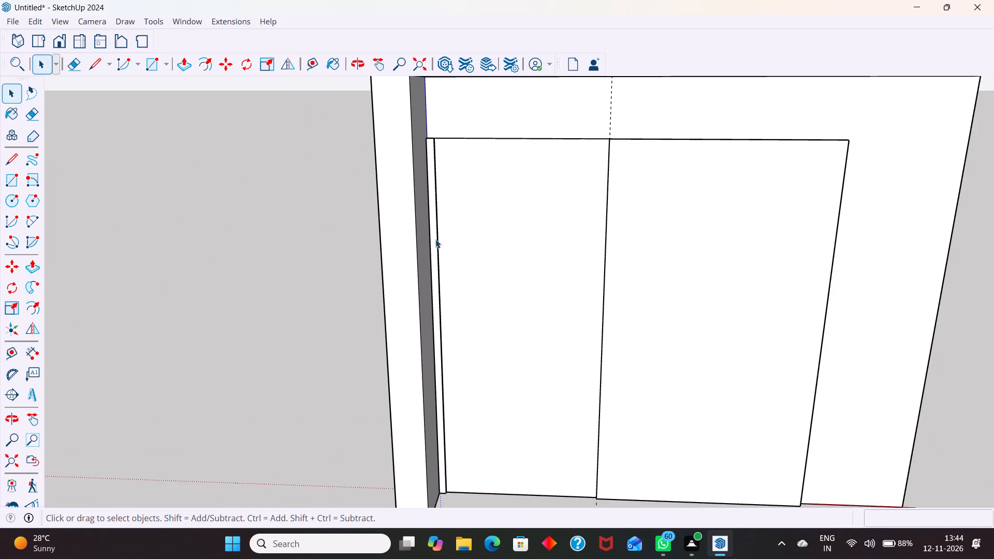
{"action": "left_click", "coordinate": [436, 239]}
{"action": "double_click", "coordinate": [435, 236]}
{"action": "left_click", "coordinate": [433, 237]}
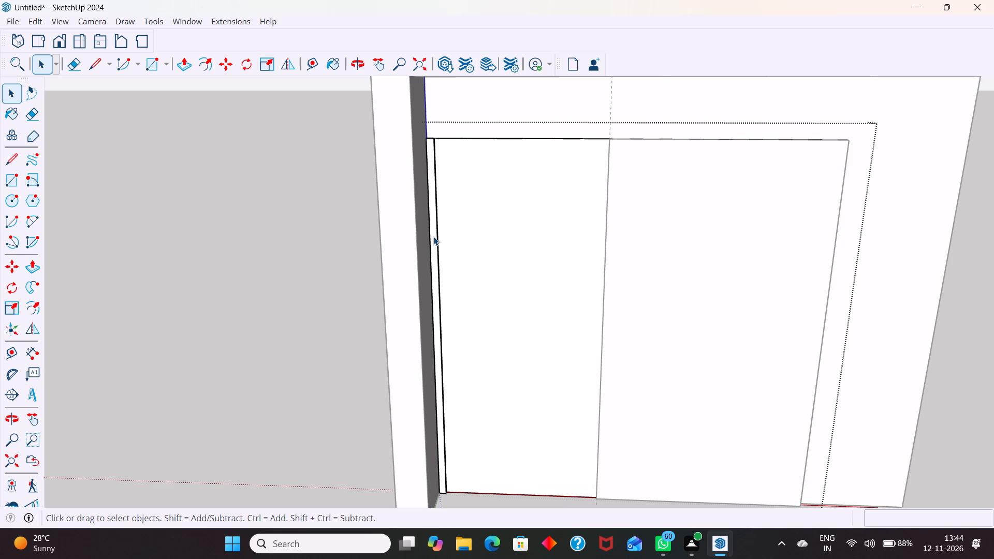
{"action": "scroll", "coordinate": [494, 158], "scroll_direction": "down", "scroll_amount": 4}
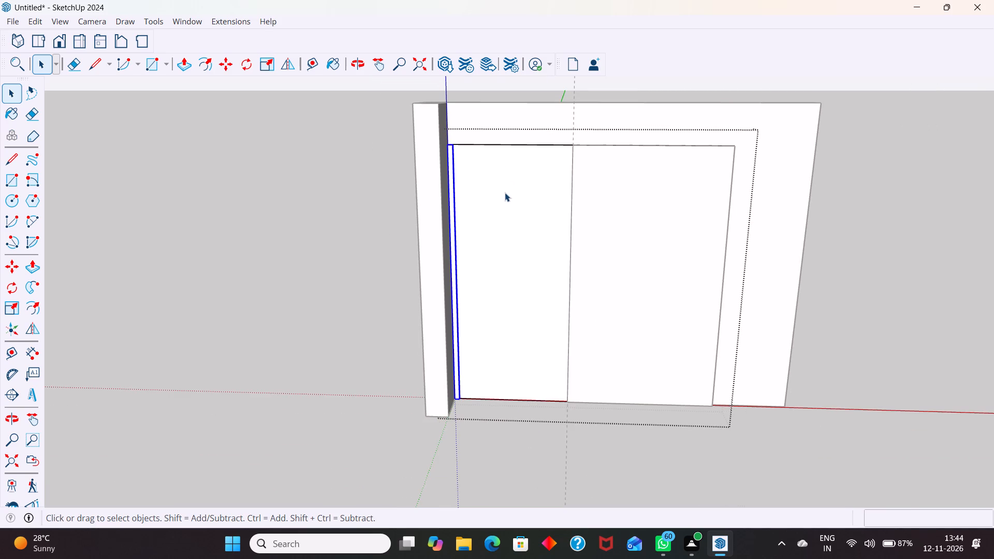
{"action": "left_click", "coordinate": [912, 168]}
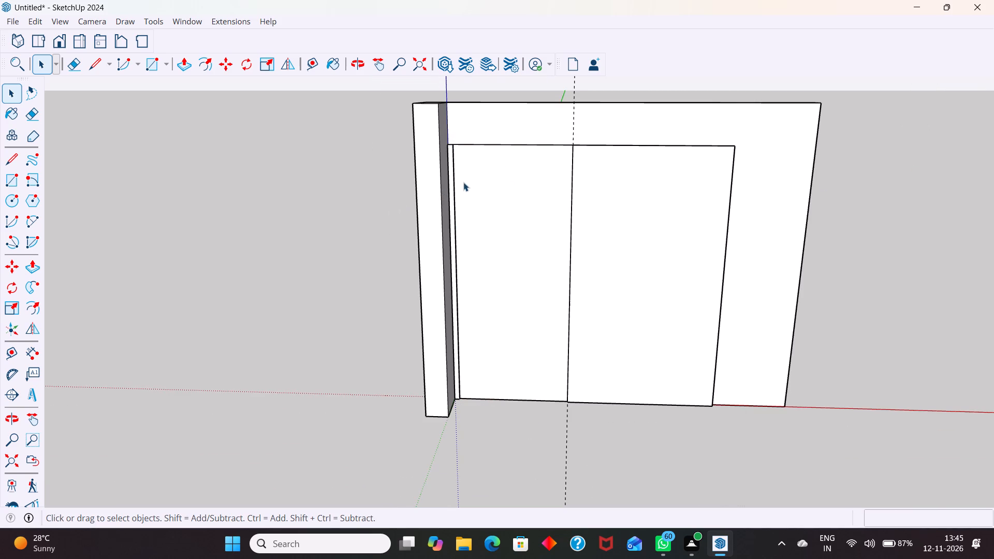
{"action": "left_click", "coordinate": [456, 186]}
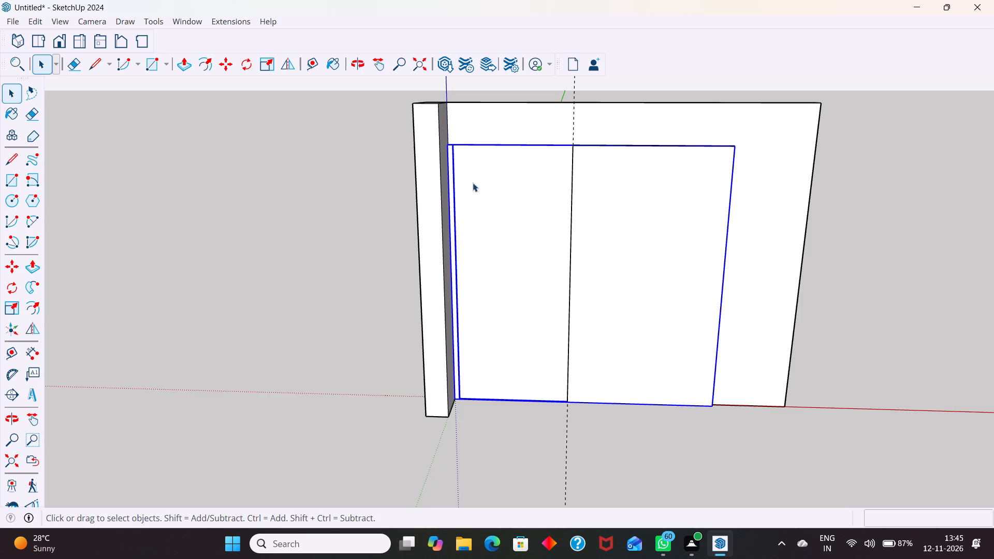
{"action": "middle_click_drag", "start_coordinate": [513, 177], "coordinate": [382, 268]}
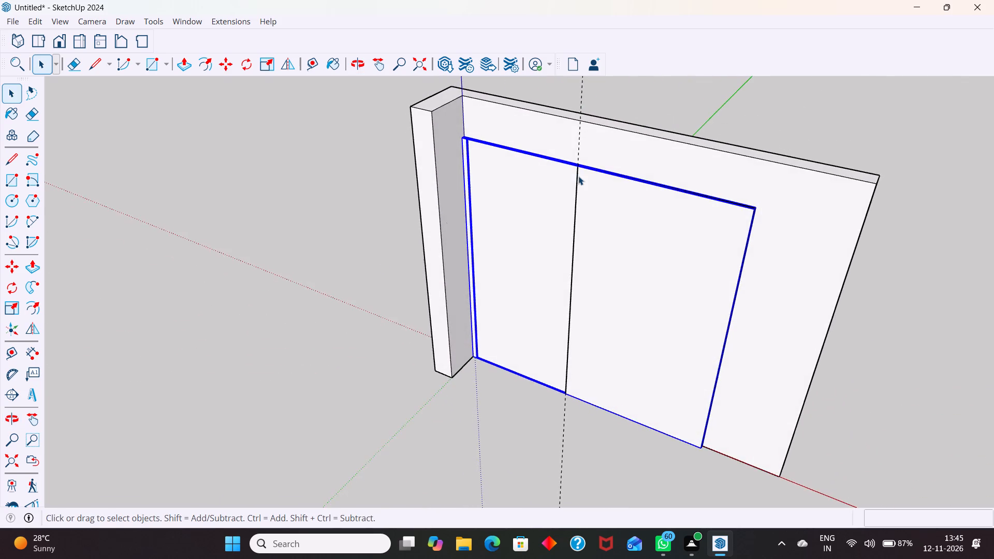
{"action": "scroll", "coordinate": [580, 172], "scroll_direction": "up", "scroll_amount": 10}
{"action": "middle_click_drag", "start_coordinate": [563, 195], "coordinate": [556, 246]}
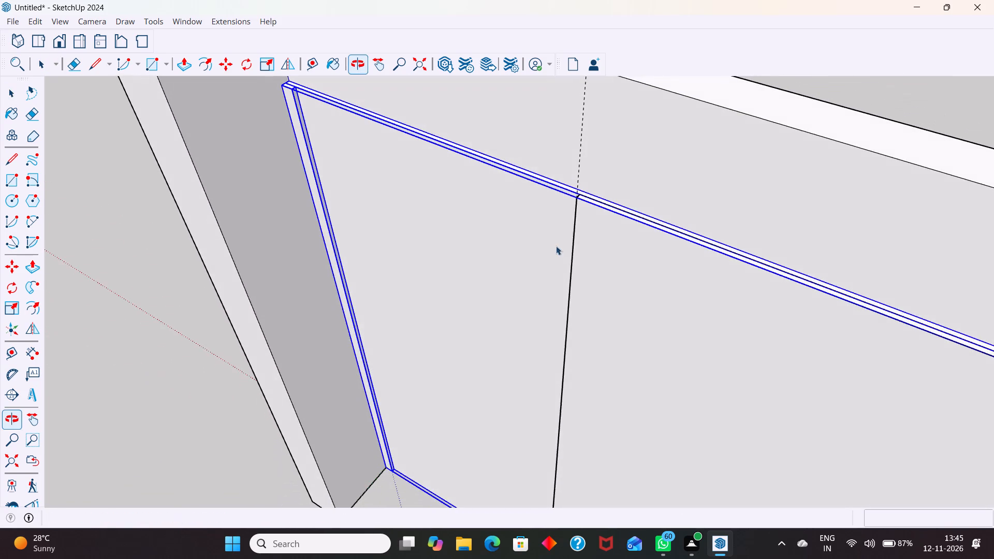
{"action": "scroll", "coordinate": [553, 187], "scroll_direction": "down", "scroll_amount": 11}
{"action": "scroll", "coordinate": [460, 201], "scroll_direction": "up", "scroll_amount": 5}
Inside the back panel, copy the wooden panelling strip 2.5" along the panel's top edge, away from the wall return.
{"action": "double_click", "coordinate": [445, 206]}
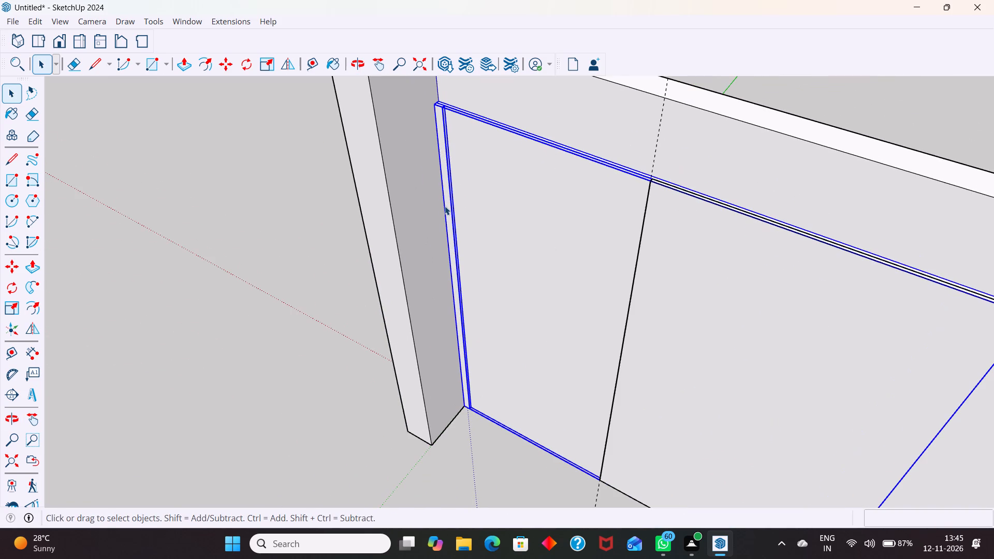
{"action": "double_click", "coordinate": [447, 204]}
{"action": "left_click", "coordinate": [447, 204]}
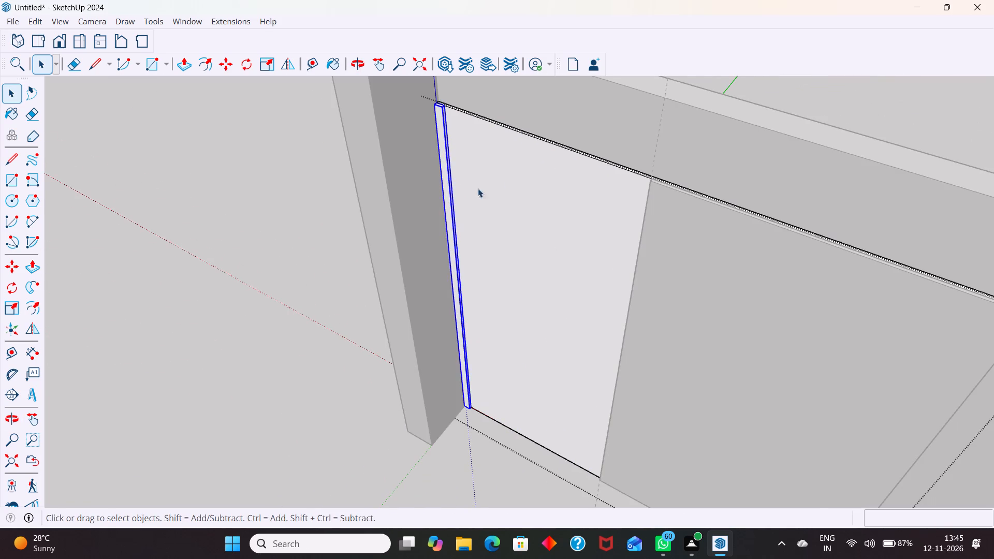
{"action": "scroll", "coordinate": [538, 173], "scroll_direction": "down", "scroll_amount": 12}
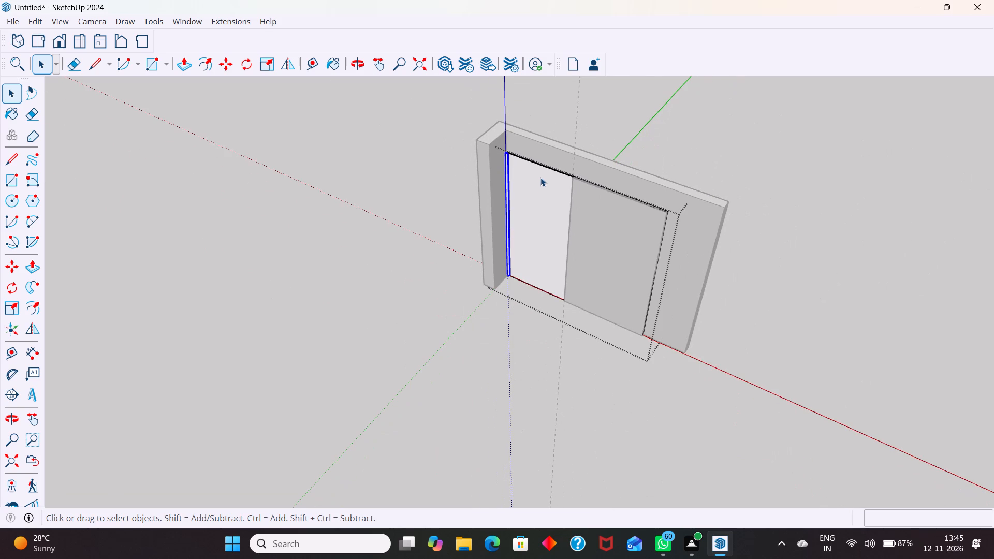
{"action": "scroll", "coordinate": [543, 167], "scroll_direction": "down", "scroll_amount": 5}
{"action": "middle_click_drag", "start_coordinate": [533, 218], "coordinate": [645, 216]}
{"action": "scroll", "coordinate": [507, 249], "scroll_direction": "up", "scroll_amount": 7}
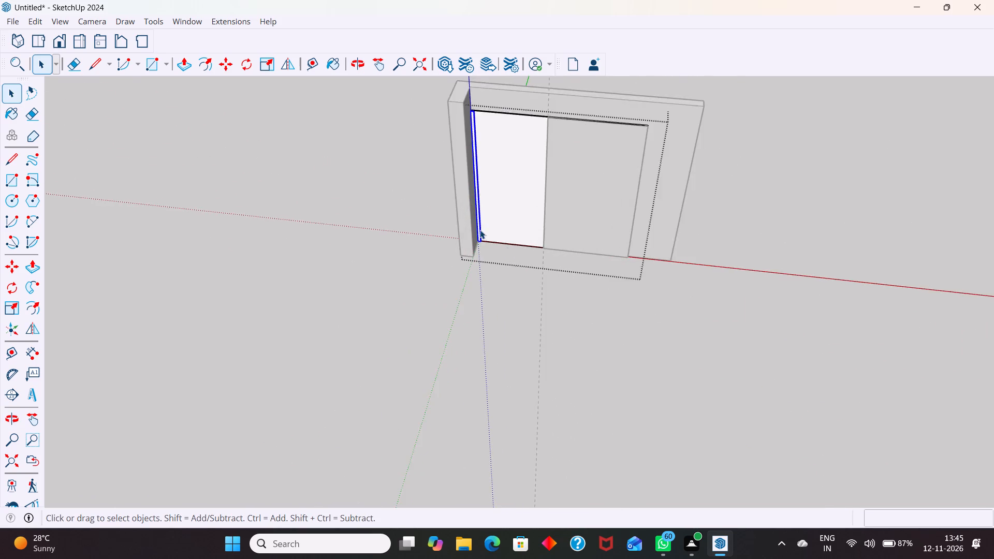
{"action": "scroll", "coordinate": [480, 230], "scroll_direction": "up", "scroll_amount": 6}
{"action": "scroll", "coordinate": [521, 276], "scroll_direction": "down", "scroll_amount": 16}
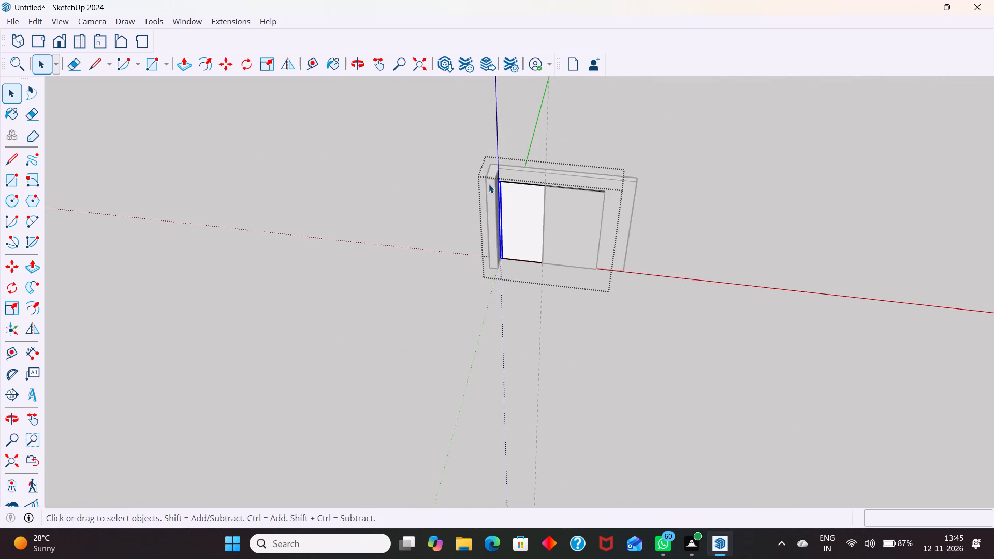
{"action": "scroll", "coordinate": [489, 184], "scroll_direction": "up", "scroll_amount": 20}
{"action": "scroll", "coordinate": [489, 184], "scroll_direction": "up", "scroll_amount": 18}
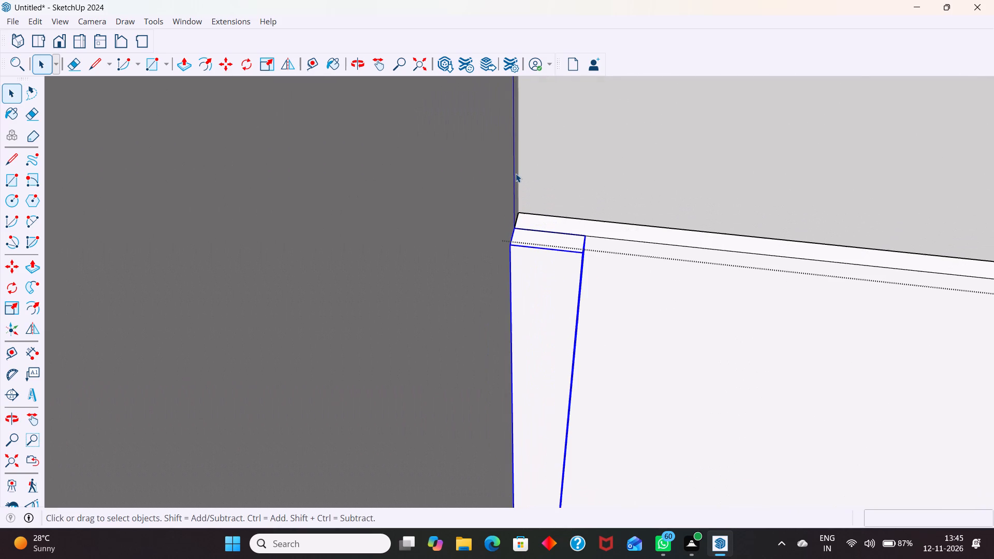
{"action": "key", "text": "m"}
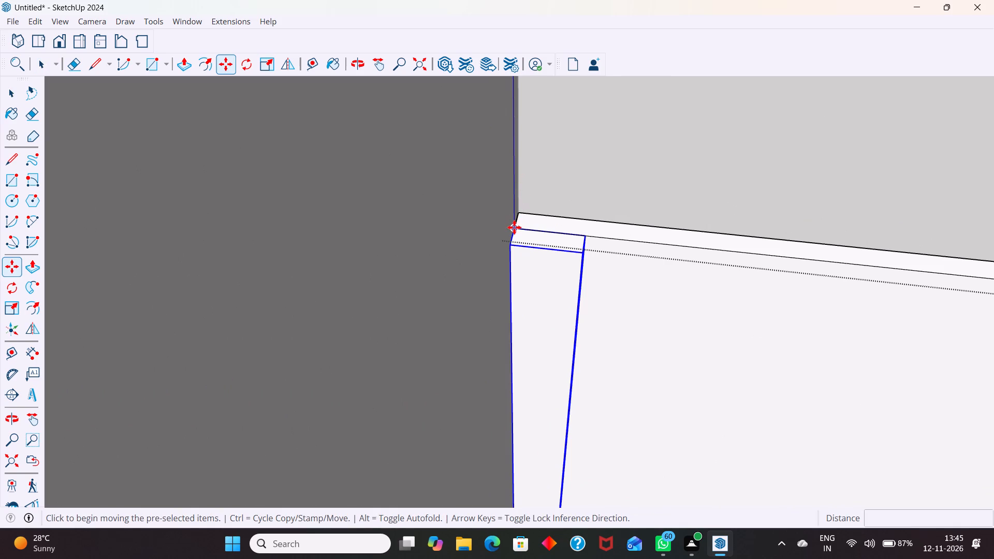
{"action": "left_click", "coordinate": [514, 227]}
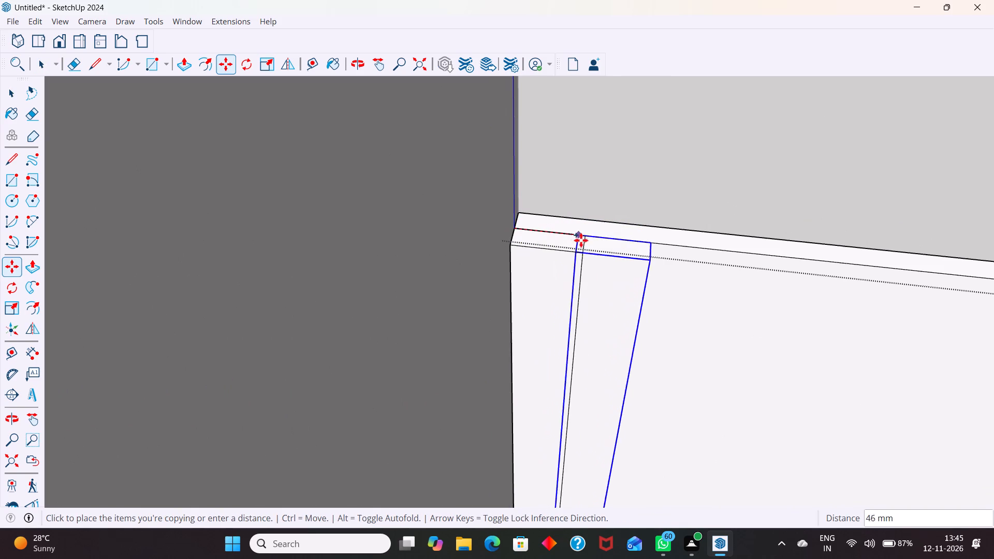
{"action": "type", "text": "2."}
{"action": "type", "text": "5\""}
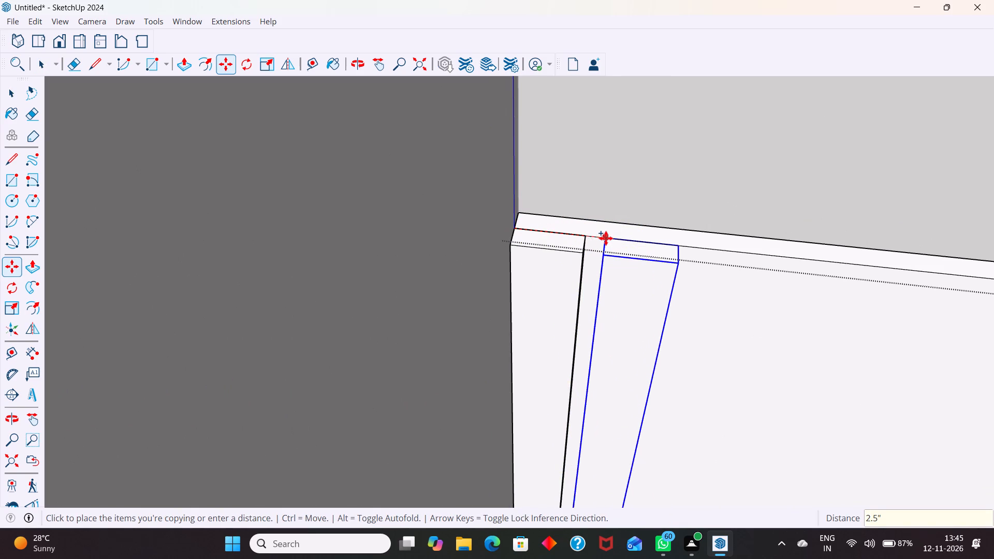
{"action": "key", "text": "Return"}
Multiply the strip copy 18 times at the same spacing across the recessed section, and exit the back panel.
{"action": "key", "text": "shift+asterisk"}
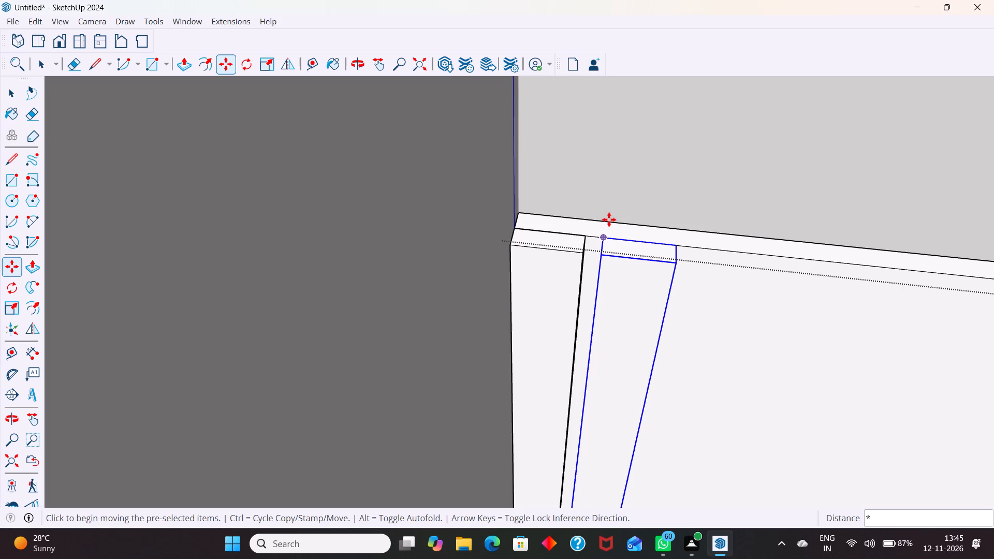
{"action": "key", "text": "1"}
{"action": "key", "text": "8"}
{"action": "key", "text": "Return"}
{"action": "key", "text": "space"}
{"action": "scroll", "coordinate": [524, 166], "scroll_direction": "down", "scroll_amount": 7}
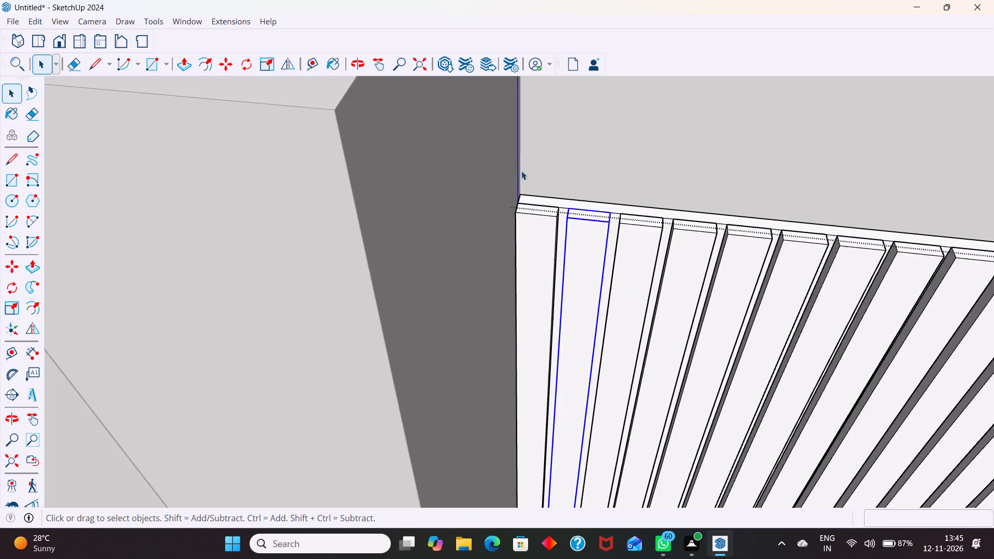
{"action": "scroll", "coordinate": [521, 170], "scroll_direction": "down", "scroll_amount": 17}
{"action": "left_click", "coordinate": [446, 229]}
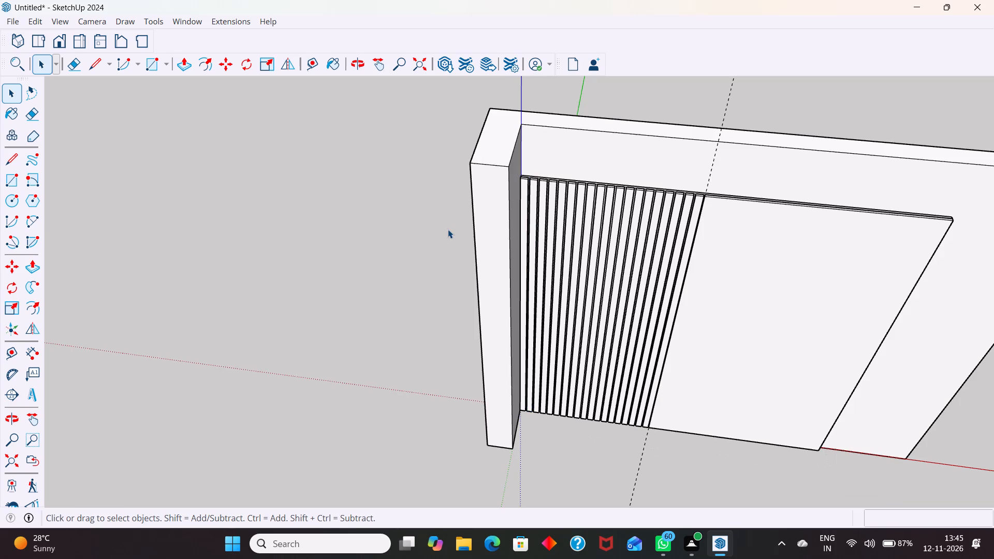
{"action": "scroll", "coordinate": [636, 183], "scroll_direction": "down", "scroll_amount": 2}
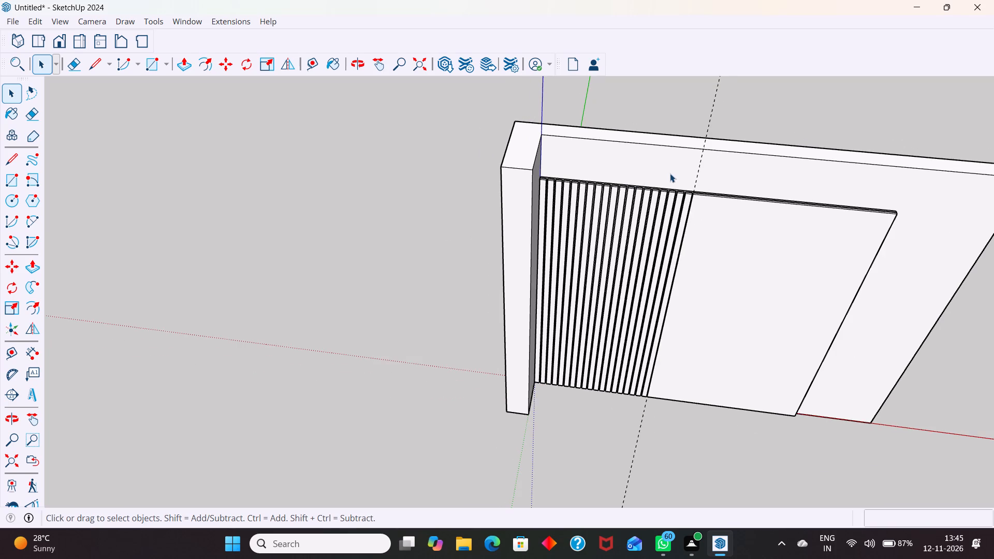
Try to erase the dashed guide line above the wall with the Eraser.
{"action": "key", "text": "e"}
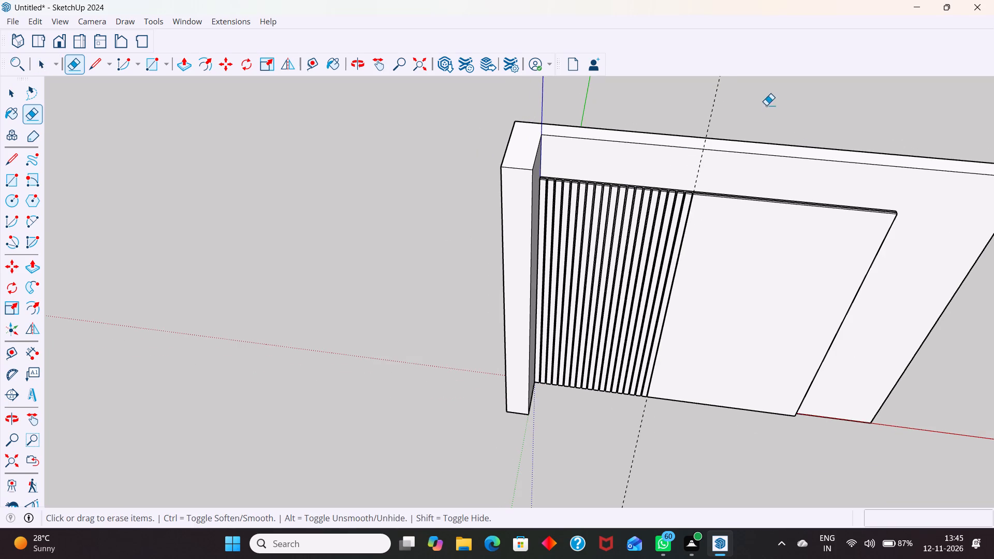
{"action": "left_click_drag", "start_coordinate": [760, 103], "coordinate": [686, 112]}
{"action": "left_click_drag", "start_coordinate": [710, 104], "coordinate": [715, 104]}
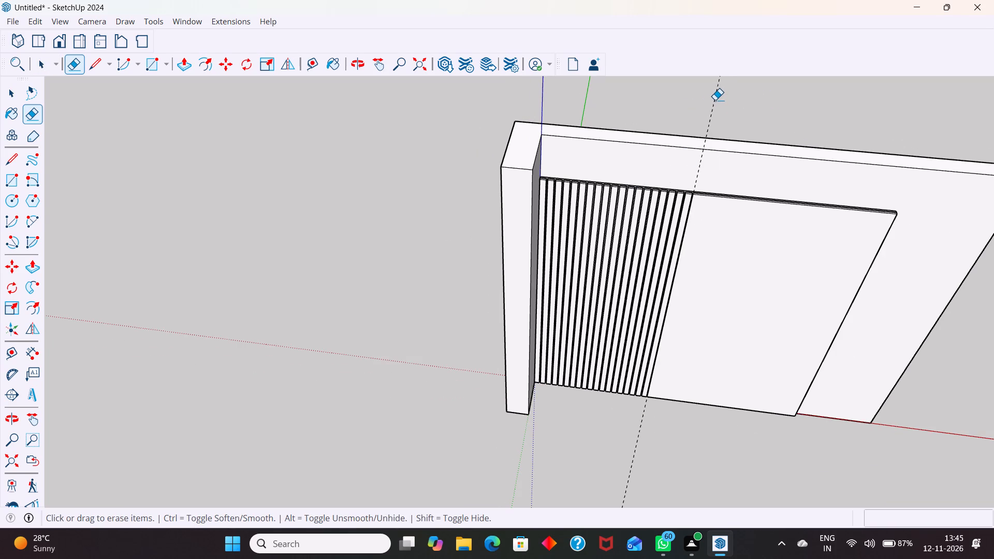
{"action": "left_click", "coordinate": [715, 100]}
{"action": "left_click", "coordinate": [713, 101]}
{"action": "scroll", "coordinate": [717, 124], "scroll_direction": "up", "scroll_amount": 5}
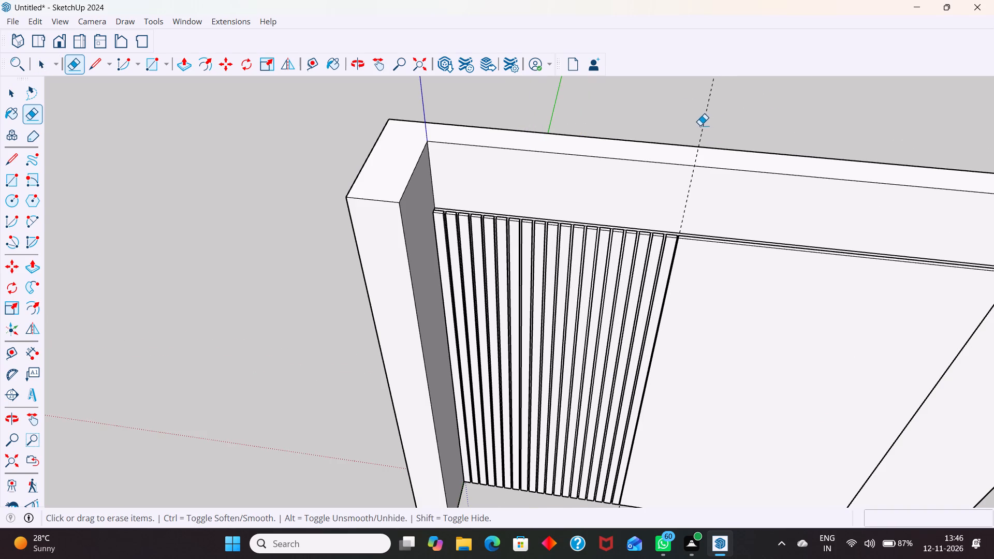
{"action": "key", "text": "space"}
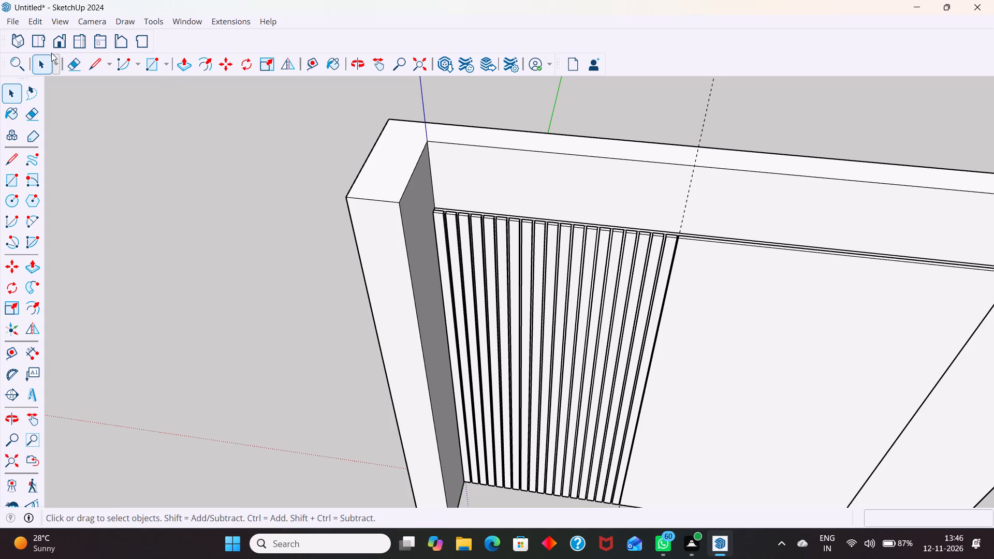
Delete all guides in the model.
{"action": "left_click", "coordinate": [45, 18]}
{"action": "left_click", "coordinate": [43, 26]}
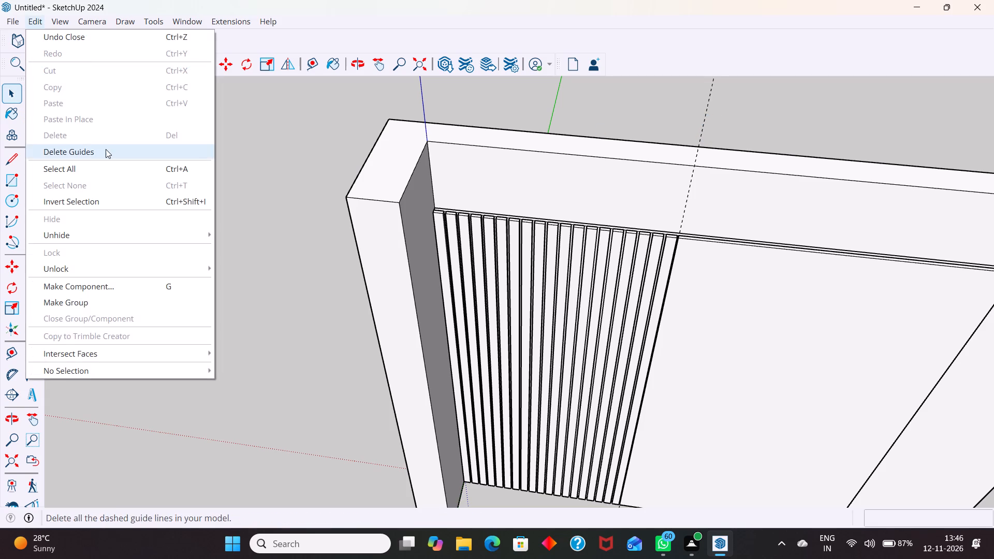
{"action": "left_click", "coordinate": [108, 149]}
Open the back panel and, inside it, the wooden panelling strip beside the wall return for editing.
{"action": "scroll", "coordinate": [493, 184], "scroll_direction": "down", "scroll_amount": 11}
{"action": "middle_click_drag", "start_coordinate": [482, 179], "coordinate": [449, 146]}
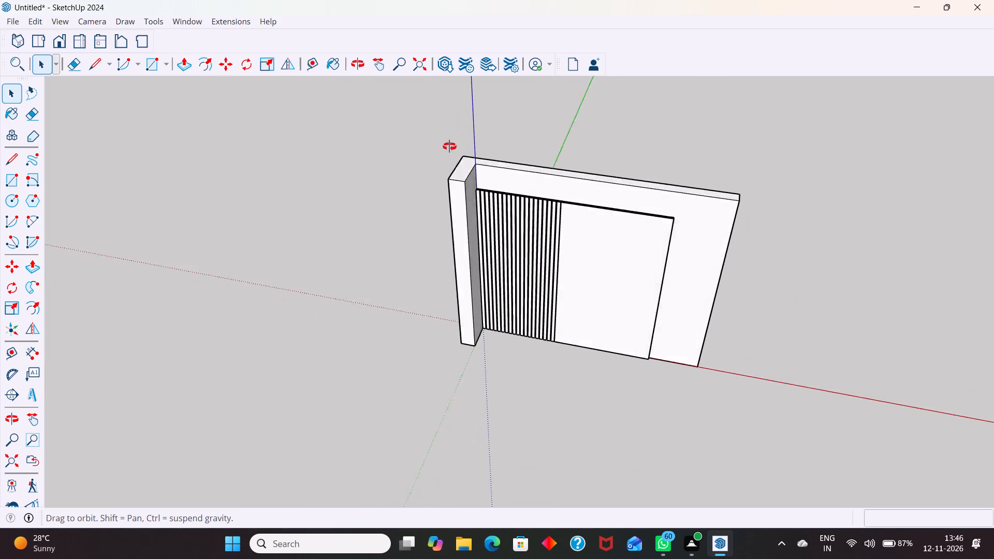
{"action": "middle_click_drag", "start_coordinate": [449, 146], "coordinate": [460, 113]}
{"action": "middle_click_drag", "start_coordinate": [530, 276], "coordinate": [634, 293]}
{"action": "middle_click_drag", "start_coordinate": [460, 294], "coordinate": [328, 216]}
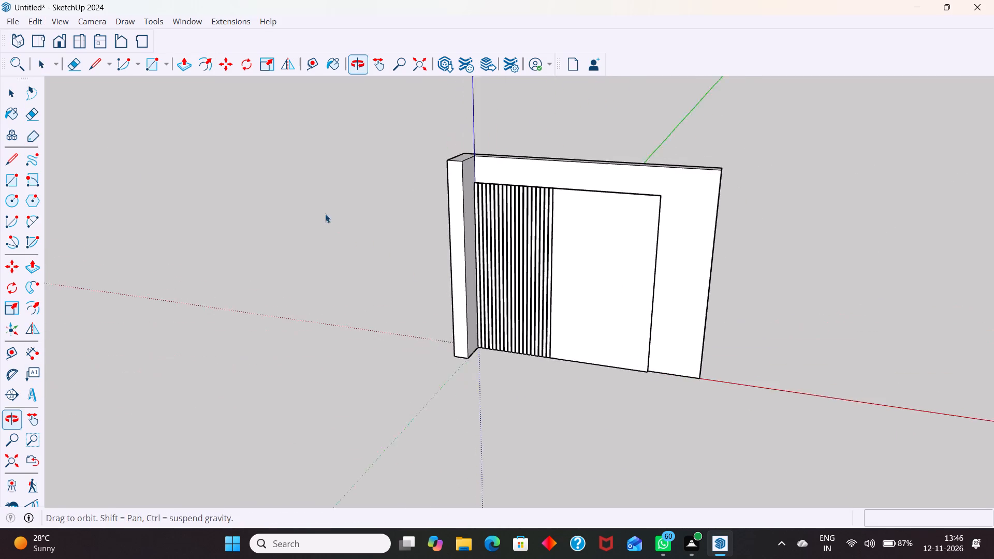
{"action": "scroll", "coordinate": [460, 196], "scroll_direction": "up", "scroll_amount": 14}
{"action": "left_click", "coordinate": [488, 175]}
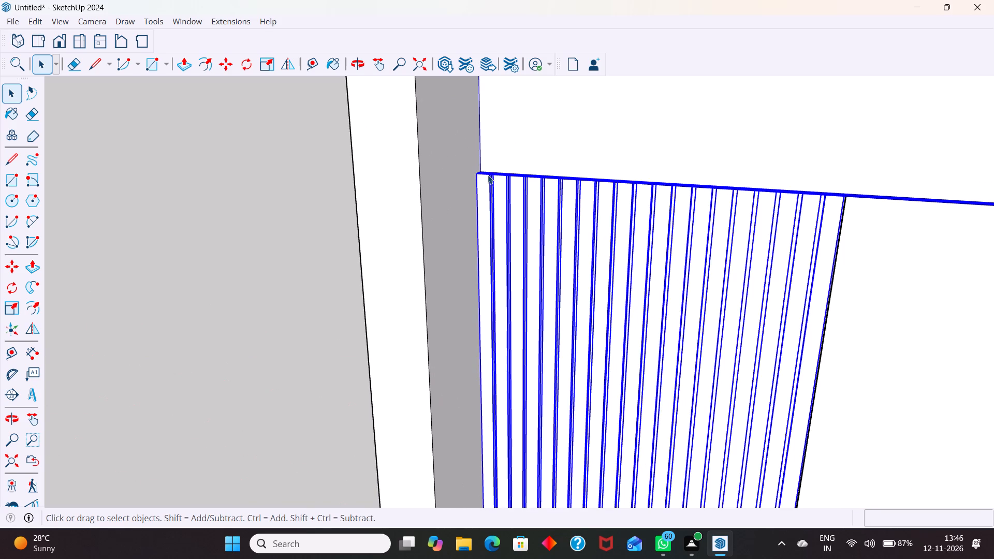
{"action": "scroll", "coordinate": [487, 175], "scroll_direction": "down", "scroll_amount": 10}
{"action": "triple_click", "coordinate": [486, 174]}
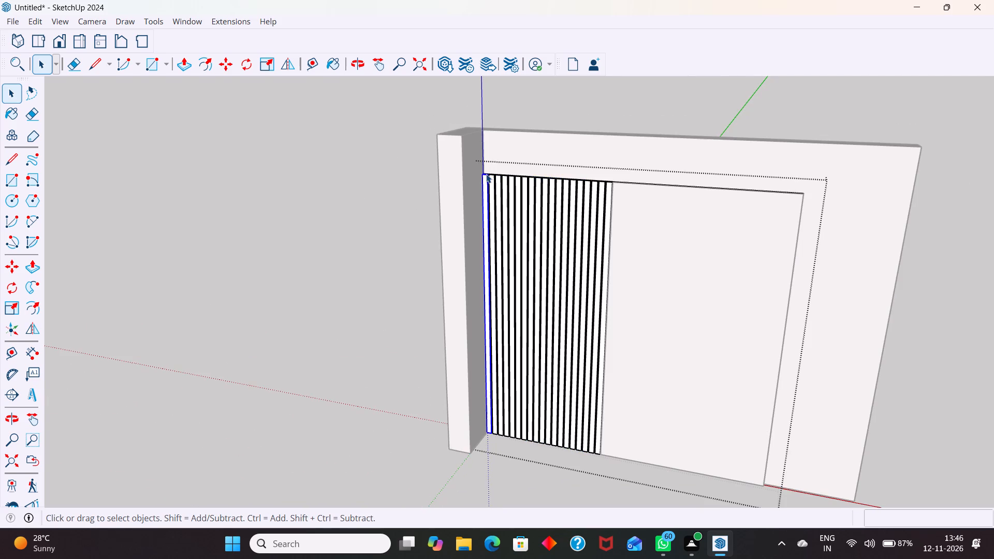
{"action": "scroll", "coordinate": [490, 181], "scroll_direction": "up", "scroll_amount": 9}
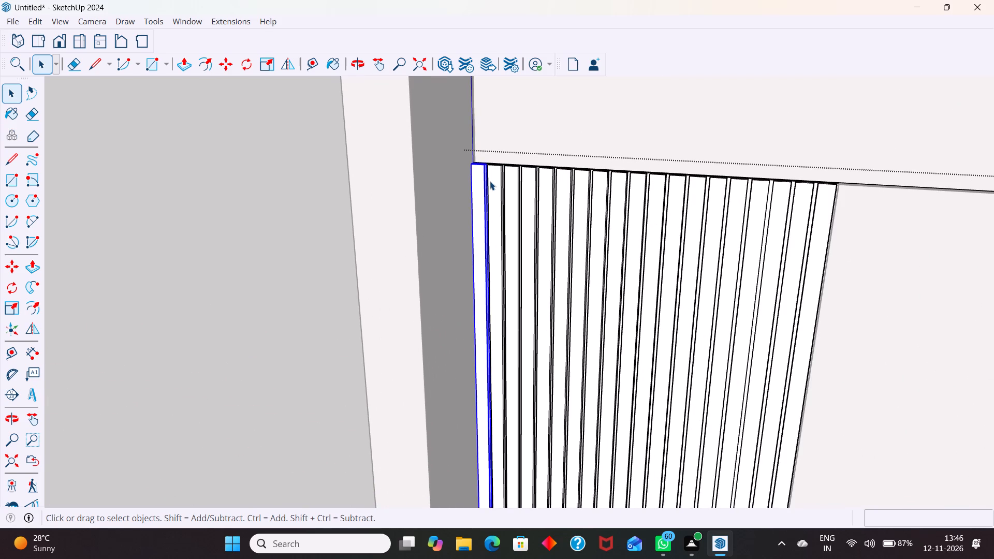
{"action": "middle_click_drag", "start_coordinate": [488, 176], "coordinate": [488, 289]}
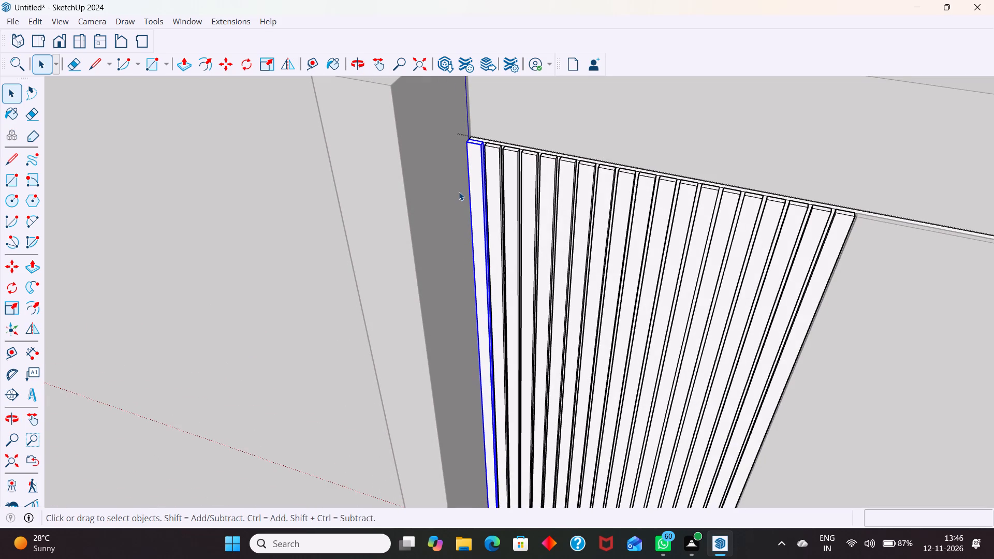
{"action": "triple_click", "coordinate": [474, 156]}
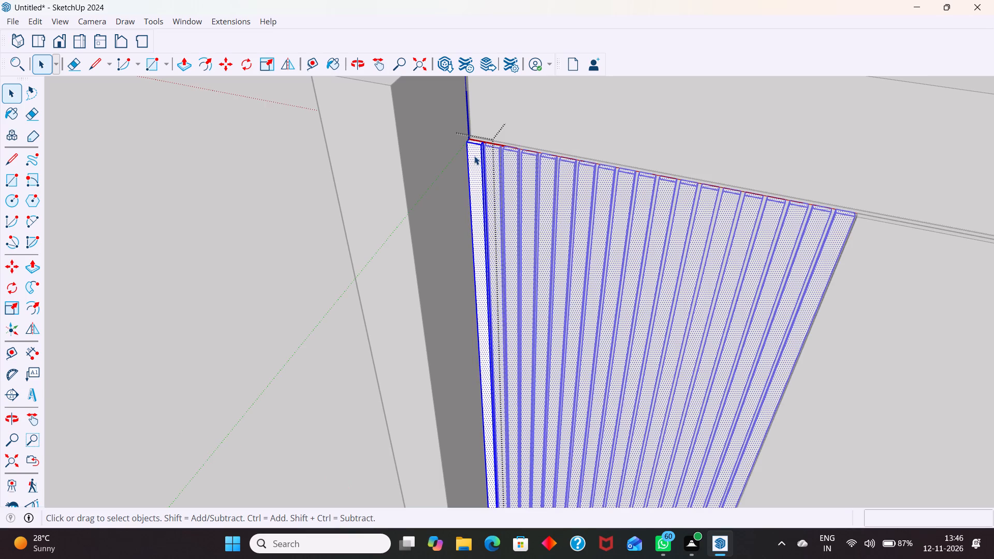
{"action": "scroll", "coordinate": [479, 178], "scroll_direction": "down", "scroll_amount": 6}
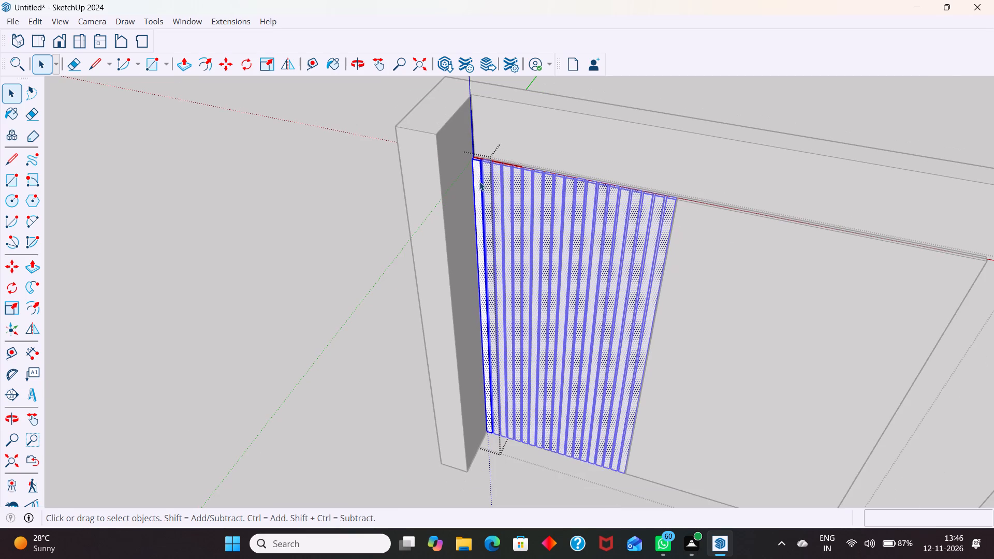
Paint the opened strip with Wood Veneer 01 from the Wood materials, and exit the strip and the back panel.
{"action": "key", "text": "b"}
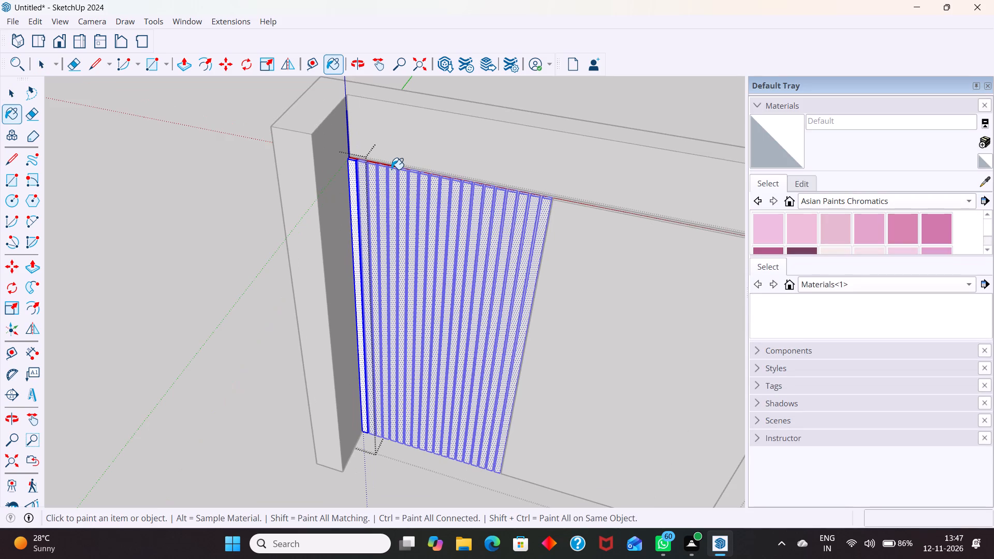
{"action": "left_click", "coordinate": [944, 203]}
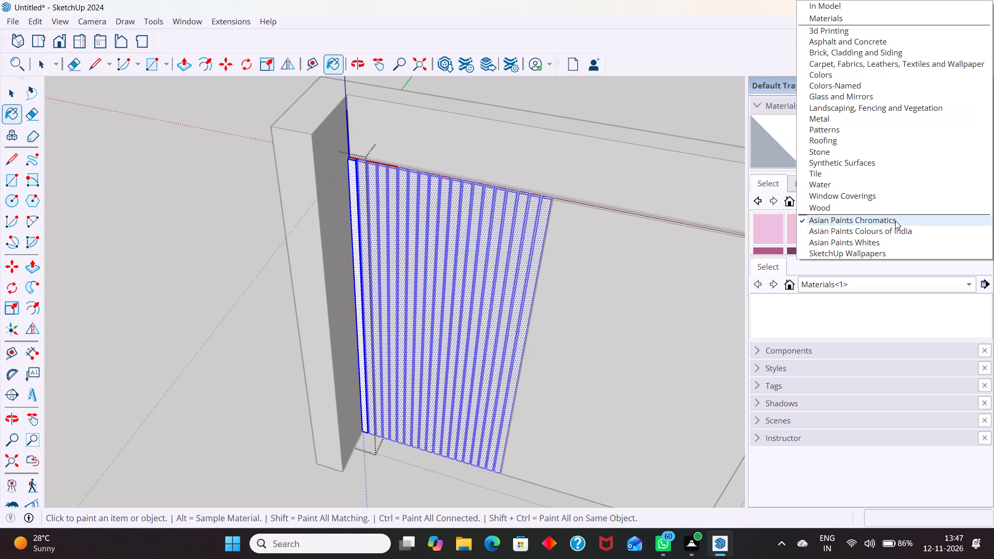
{"action": "left_click", "coordinate": [841, 208]}
{"action": "scroll", "coordinate": [846, 227], "scroll_direction": "down", "scroll_amount": 5}
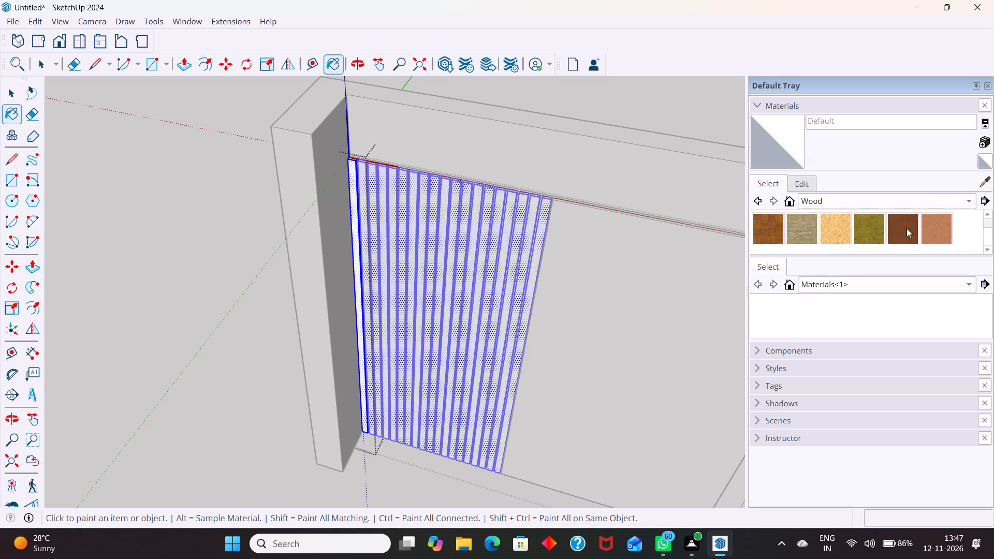
{"action": "left_click", "coordinate": [910, 228]}
{"action": "scroll", "coordinate": [359, 186], "scroll_direction": "up", "scroll_amount": 8}
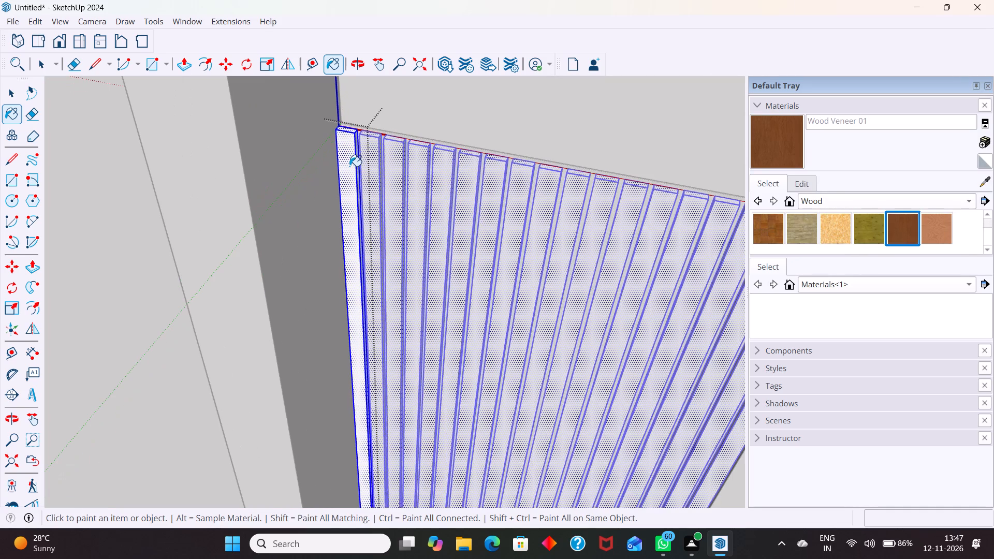
{"action": "left_click", "coordinate": [350, 165]}
{"action": "key", "text": "space"}
{"action": "key", "text": "space"}
{"action": "scroll", "coordinate": [428, 160], "scroll_direction": "down", "scroll_amount": 2}
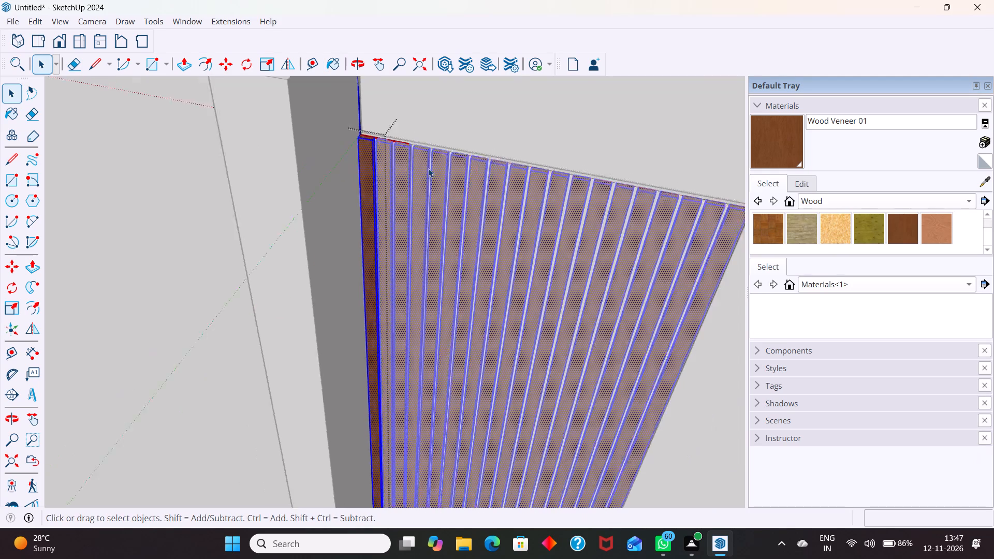
{"action": "scroll", "coordinate": [428, 168], "scroll_direction": "down", "scroll_amount": 10}
{"action": "left_click", "coordinate": [267, 244]}
{"action": "scroll", "coordinate": [448, 201], "scroll_direction": "up", "scroll_amount": 4}
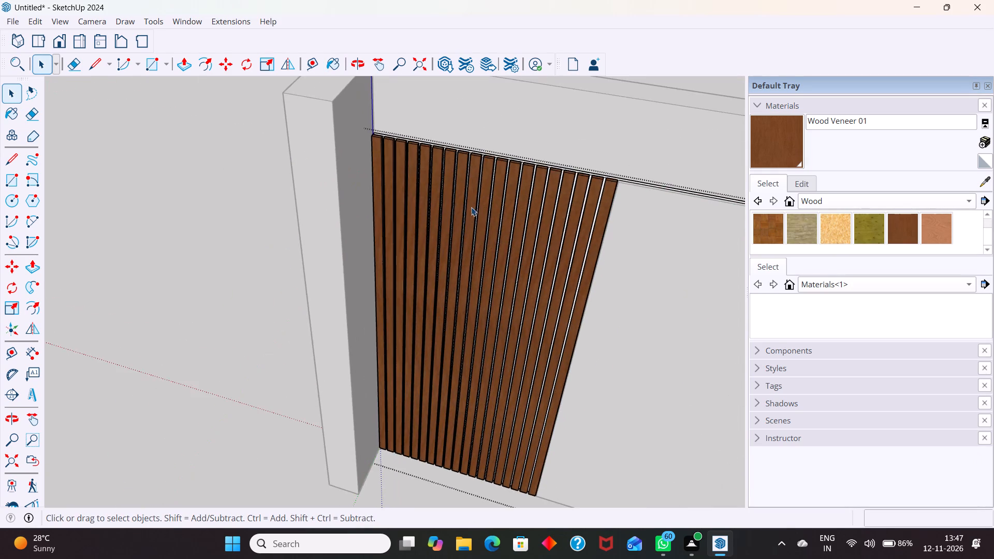
{"action": "middle_click_drag", "start_coordinate": [476, 210], "coordinate": [513, 171]}
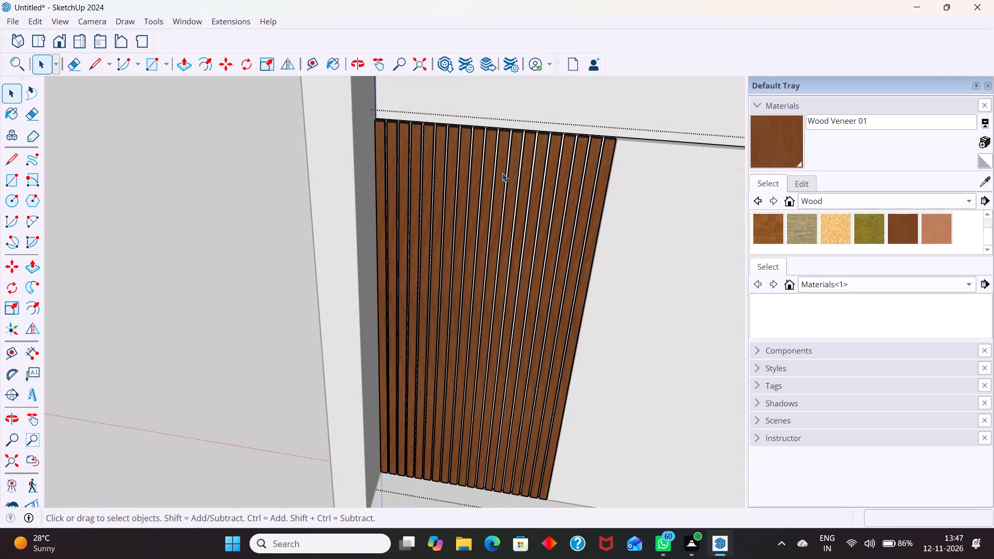
{"action": "scroll", "coordinate": [493, 186], "scroll_direction": "down", "scroll_amount": 14}
{"action": "left_click", "coordinate": [360, 219]}
Examine the veneered strips against the whole wall from several angles, including the standard front view.
{"action": "middle_click_drag", "start_coordinate": [478, 285], "coordinate": [479, 287]}
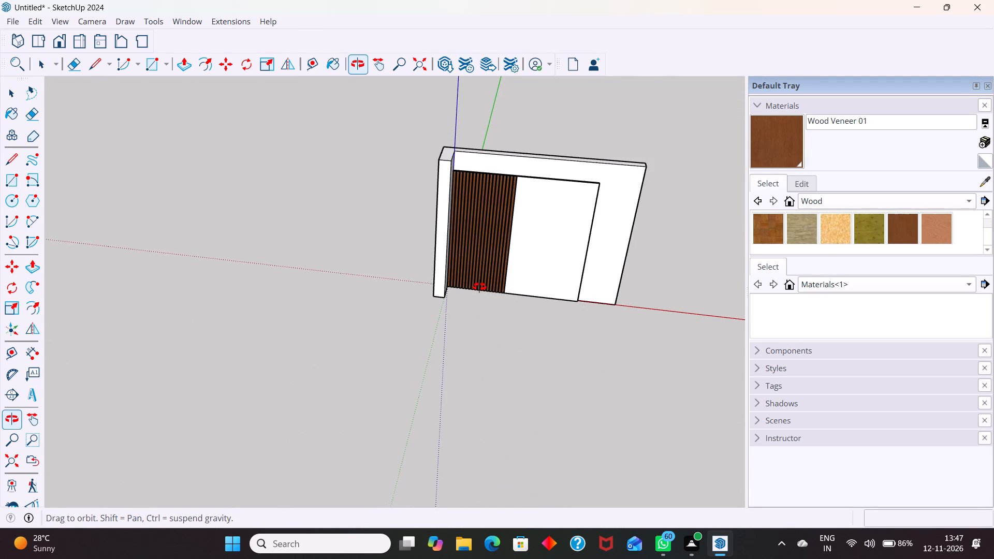
{"action": "middle_click_drag", "start_coordinate": [479, 287], "coordinate": [519, 273]}
{"action": "scroll", "coordinate": [577, 223], "scroll_direction": "up", "scroll_amount": 2}
{"action": "middle_click_drag", "start_coordinate": [572, 237], "coordinate": [560, 237]}
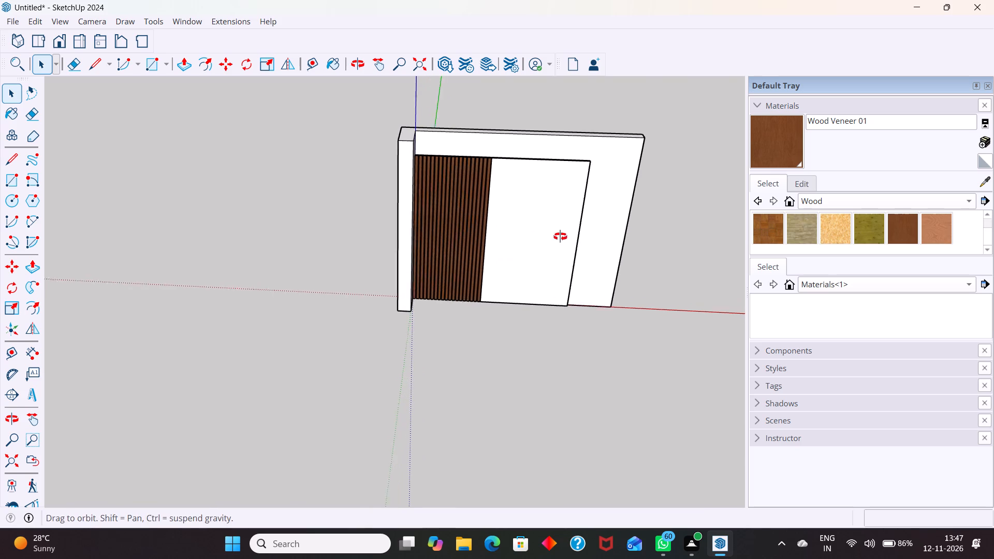
{"action": "middle_click_drag", "start_coordinate": [560, 237], "coordinate": [512, 242]}
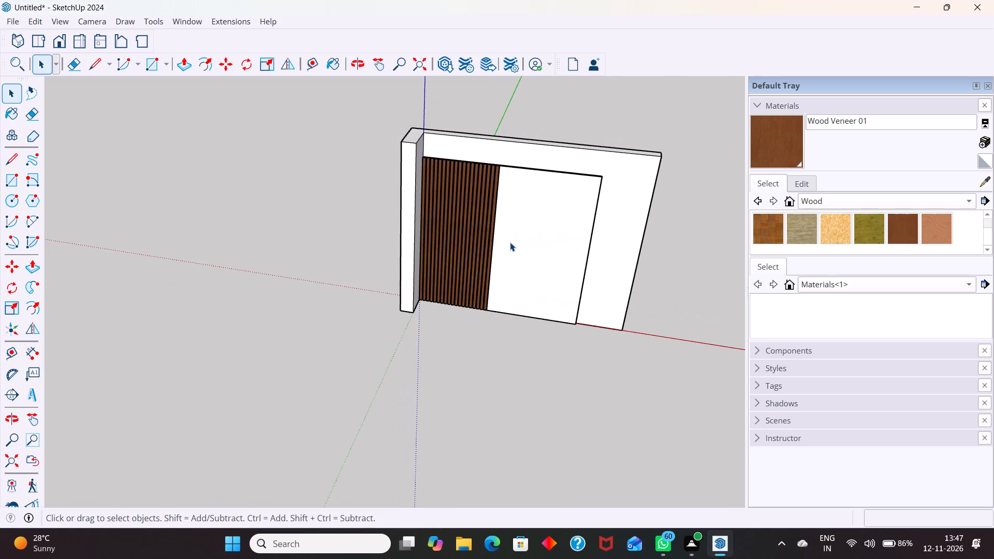
{"action": "left_click", "coordinate": [66, 40]}
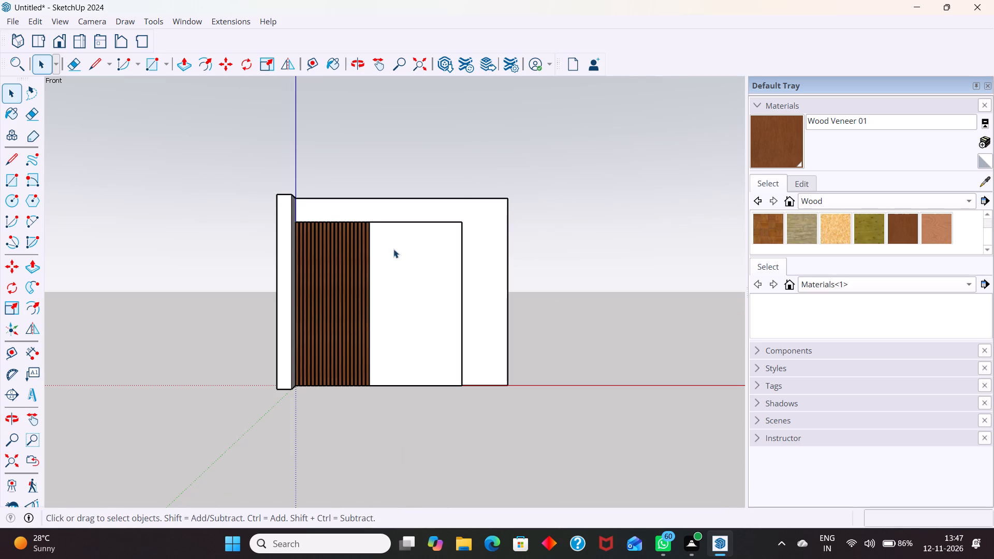
{"action": "scroll", "coordinate": [398, 254], "scroll_direction": "down", "scroll_amount": 4}
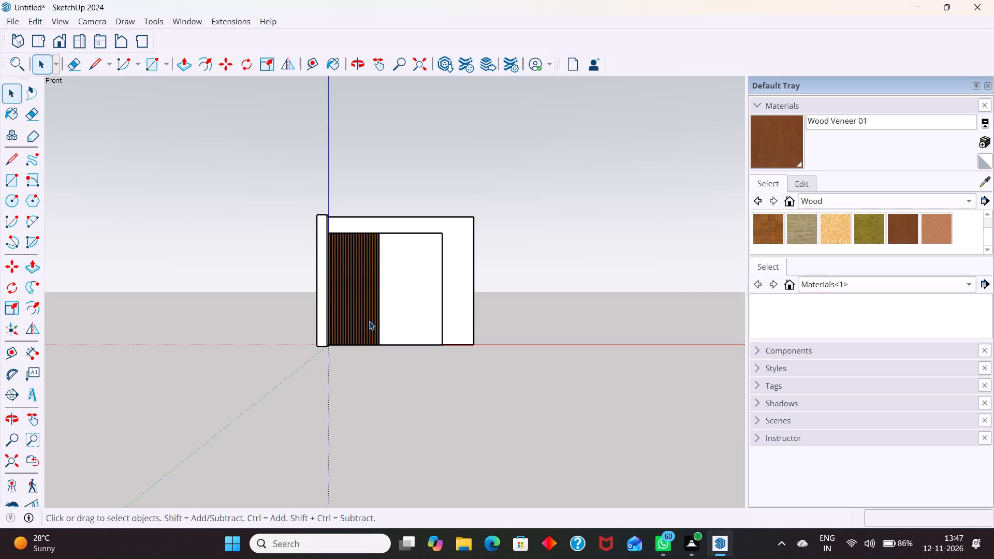
{"action": "middle_click_drag", "start_coordinate": [412, 302], "coordinate": [402, 370]}
{"action": "scroll", "coordinate": [400, 339], "scroll_direction": "up", "scroll_amount": 2}
{"action": "scroll", "coordinate": [384, 284], "scroll_direction": "up", "scroll_amount": 5}
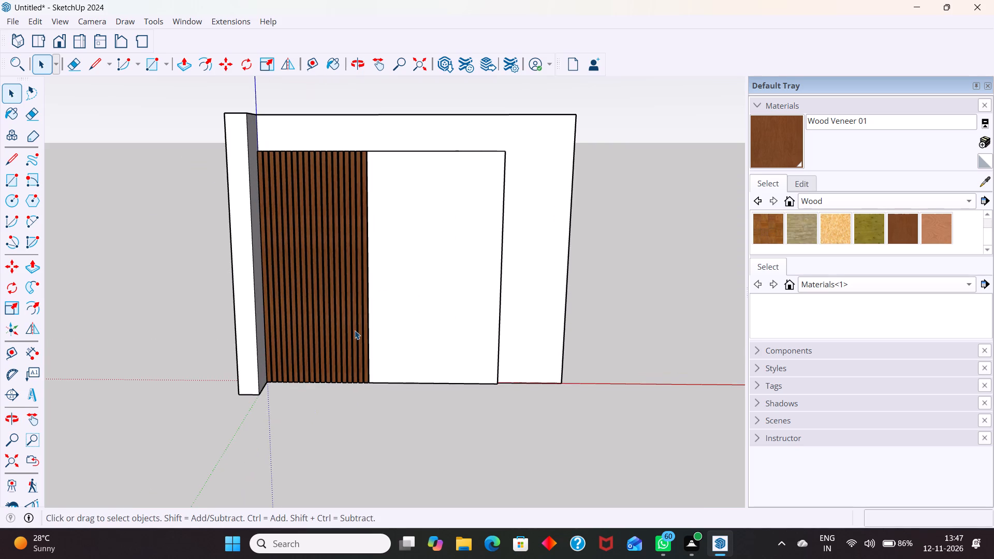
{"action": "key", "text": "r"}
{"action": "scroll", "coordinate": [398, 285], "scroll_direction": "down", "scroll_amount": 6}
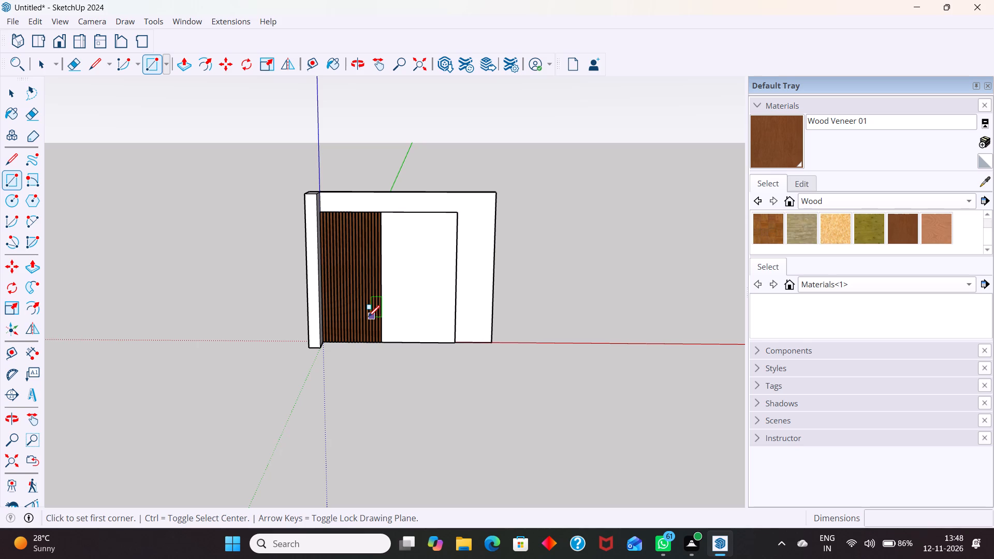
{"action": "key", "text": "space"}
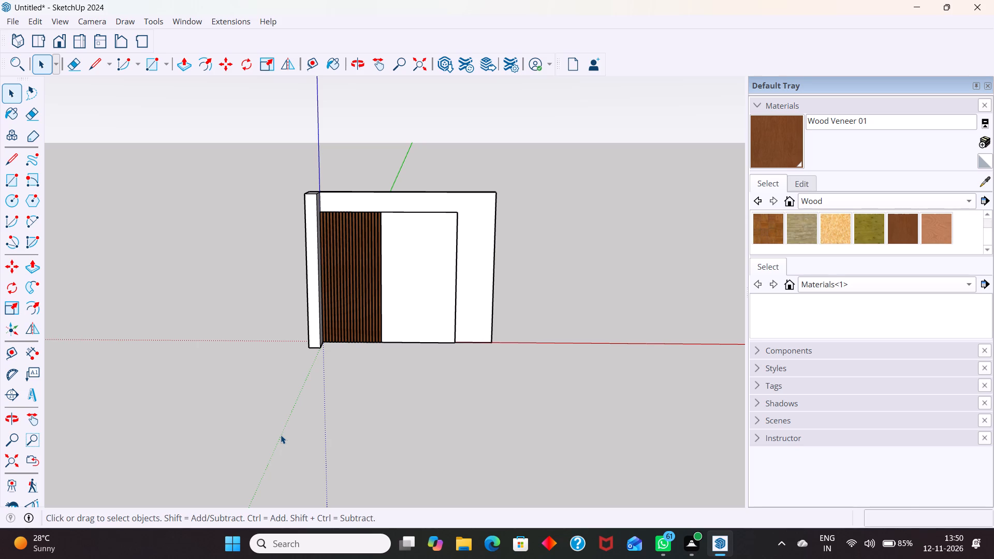
Draw a 750 x 367 mm rectangle on the ground in front of the white panel.
{"action": "key", "text": "r"}
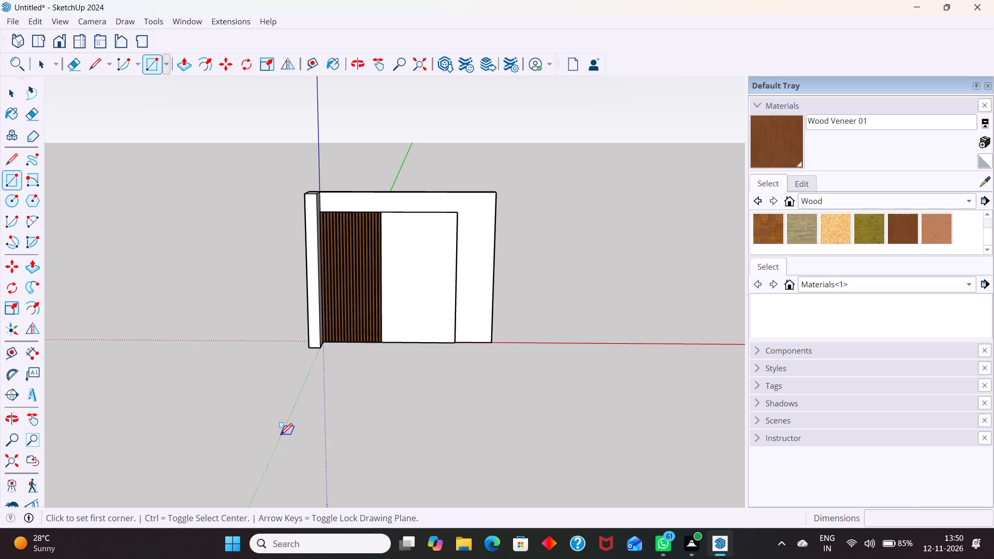
{"action": "left_click", "coordinate": [403, 380]}
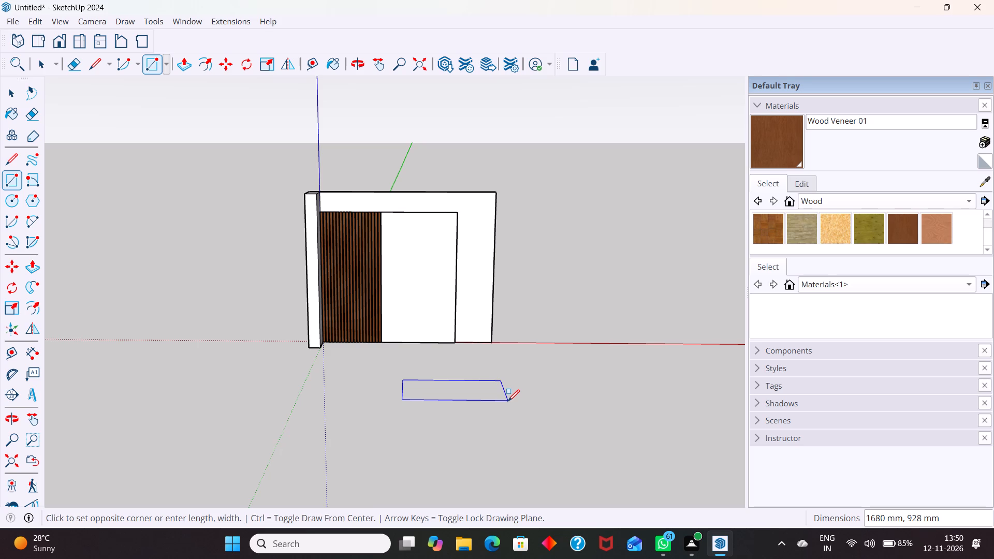
{"action": "type", "text": "750,"}
{"action": "type", "text": "367"}
{"action": "key", "text": "Return"}
{"action": "key", "text": "space"}
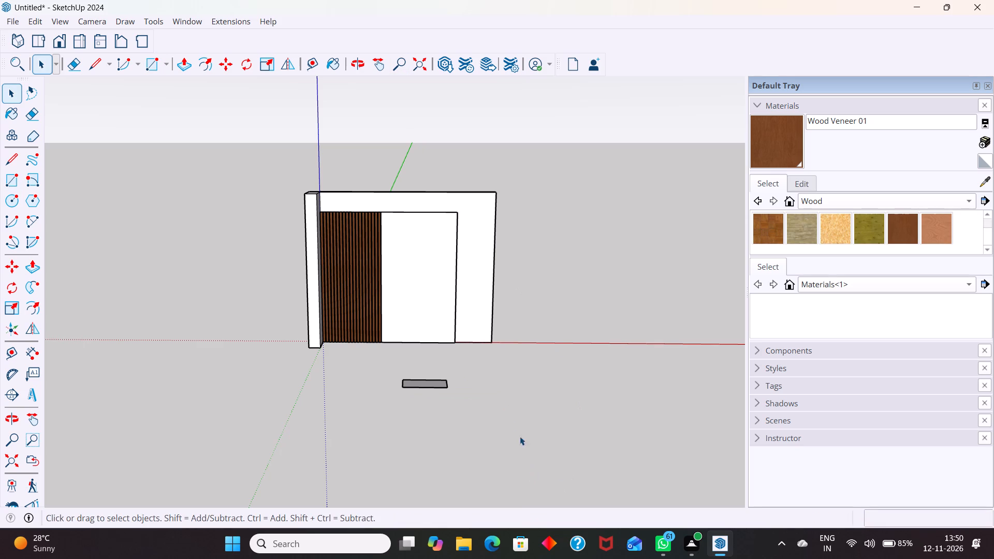
Make the ground rectangle in front of the wall, with its edges, into a group.
{"action": "scroll", "coordinate": [438, 288], "scroll_direction": "down", "scroll_amount": 2}
{"action": "middle_click_drag", "start_coordinate": [436, 372], "coordinate": [432, 394]}
{"action": "scroll", "coordinate": [424, 369], "scroll_direction": "up", "scroll_amount": 3}
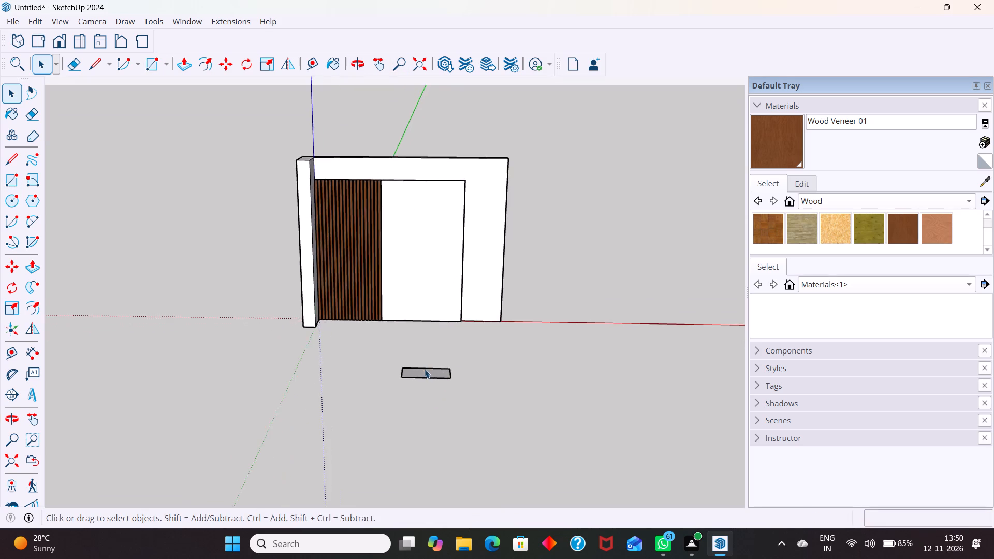
{"action": "scroll", "coordinate": [427, 371], "scroll_direction": "up", "scroll_amount": 2}
{"action": "triple_click", "coordinate": [430, 374]}
{"action": "right_click", "coordinate": [430, 374]}
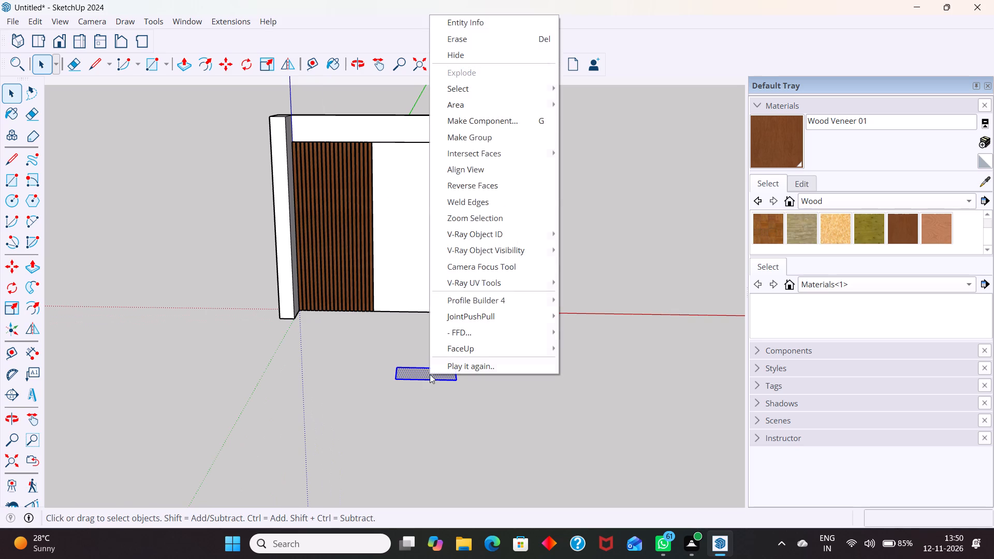
{"action": "left_click", "coordinate": [487, 137]}
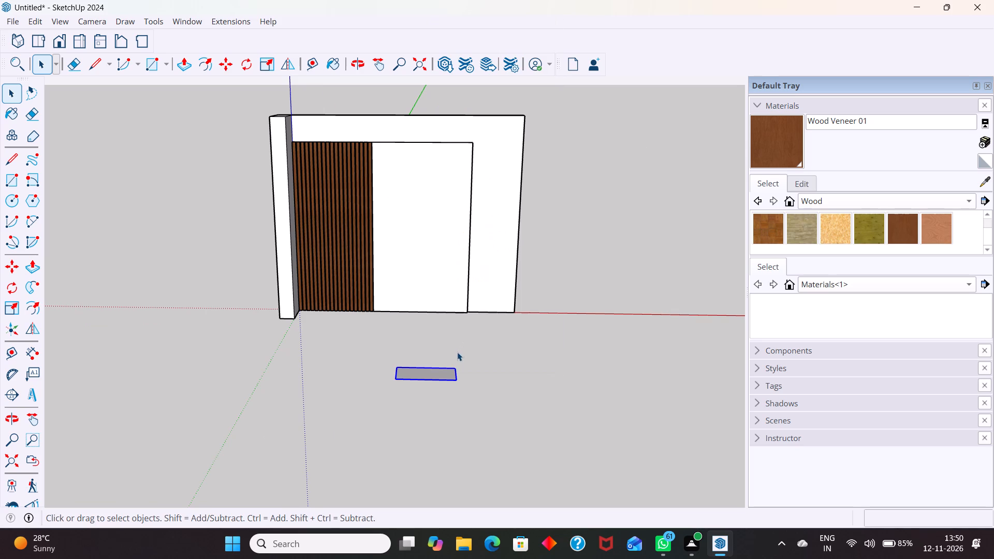
Open the rectangle's group and extrude its face upward 250 mm into a box.
{"action": "scroll", "coordinate": [438, 374], "scroll_direction": "up", "scroll_amount": 4}
{"action": "triple_click", "coordinate": [433, 376]}
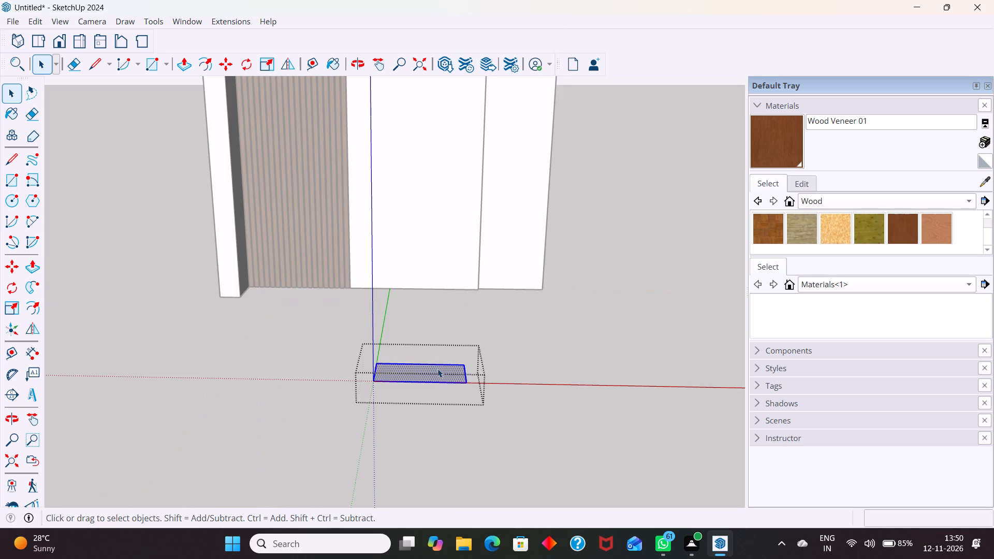
{"action": "scroll", "coordinate": [438, 368], "scroll_direction": "up", "scroll_amount": 1}
{"action": "key", "text": "p"}
{"action": "left_click", "coordinate": [439, 368]}
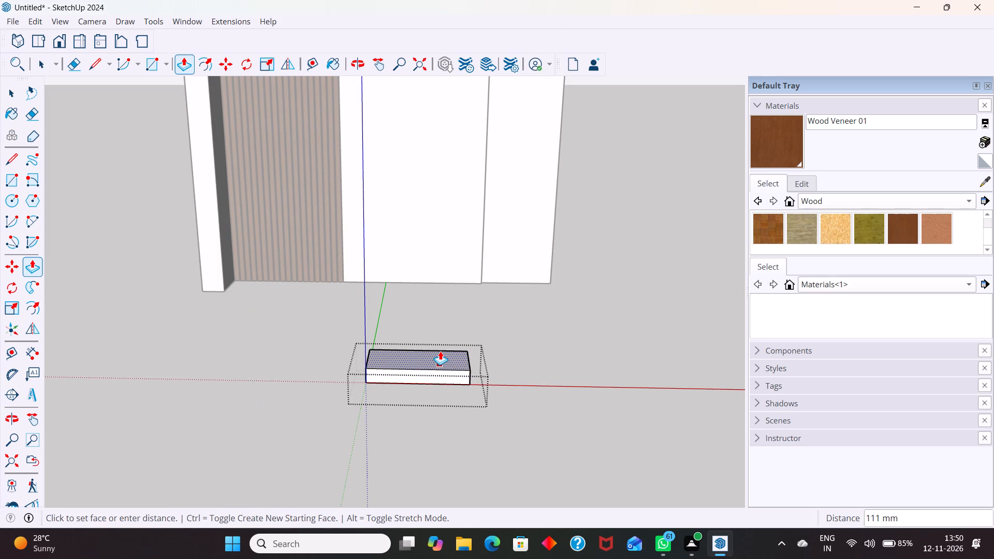
{"action": "type", "text": "250"}
{"action": "key", "text": "Return"}
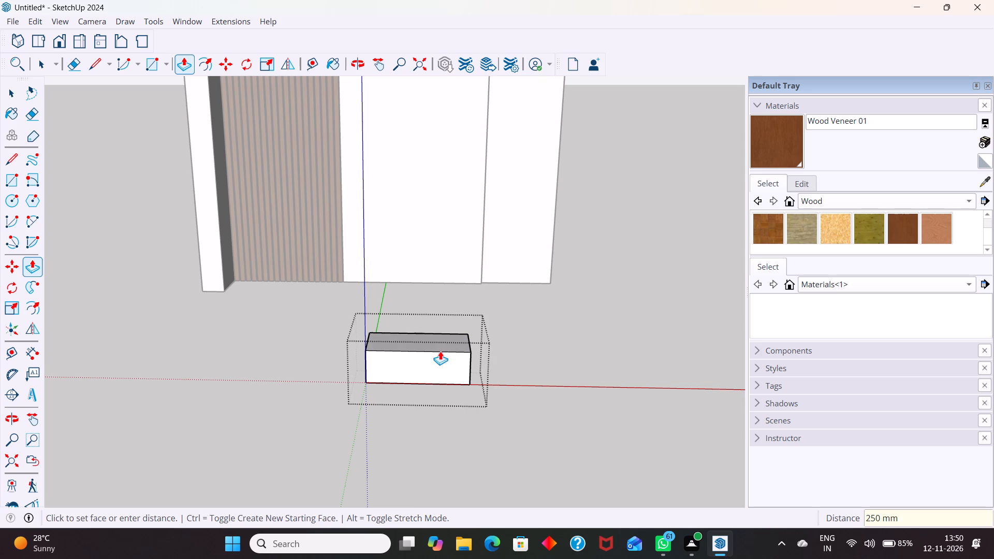
{"action": "key", "text": "space"}
Offset the outline of the box's front face 3 mm inward.
{"action": "double_click", "coordinate": [446, 370]}
{"action": "left_click", "coordinate": [446, 370]}
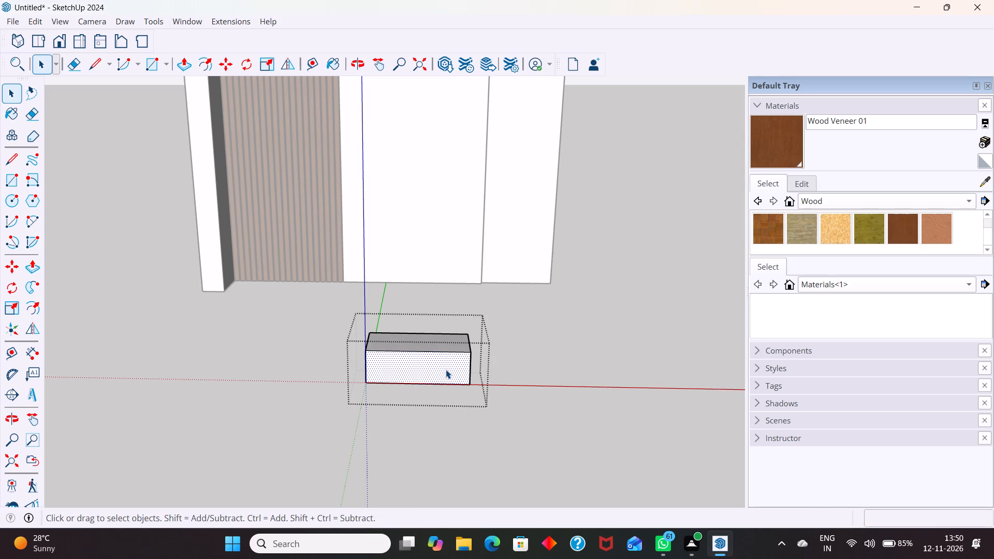
{"action": "key", "text": "f"}
{"action": "left_click", "coordinate": [447, 366]}
{"action": "type", "text": "3MM"}
{"action": "key", "text": "Return"}
{"action": "key", "text": "space"}
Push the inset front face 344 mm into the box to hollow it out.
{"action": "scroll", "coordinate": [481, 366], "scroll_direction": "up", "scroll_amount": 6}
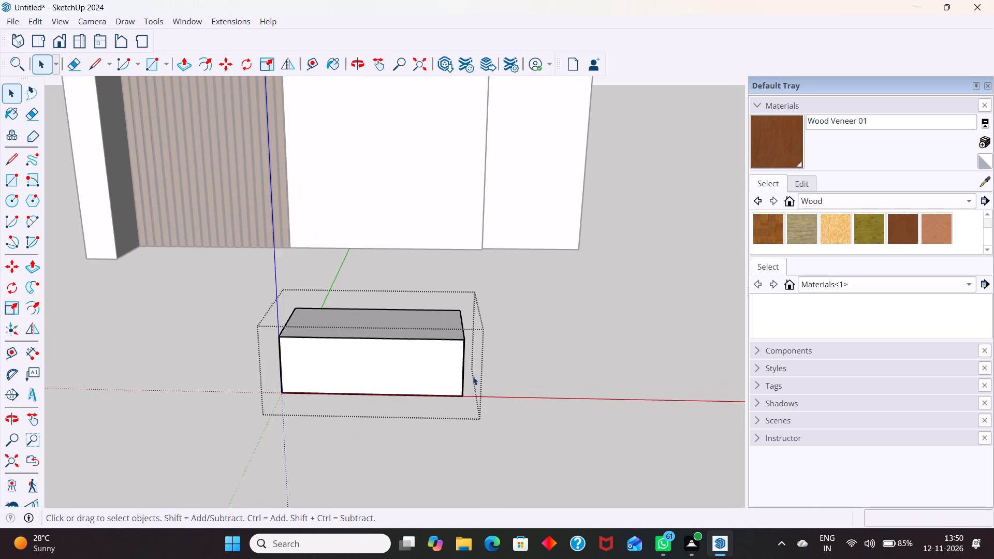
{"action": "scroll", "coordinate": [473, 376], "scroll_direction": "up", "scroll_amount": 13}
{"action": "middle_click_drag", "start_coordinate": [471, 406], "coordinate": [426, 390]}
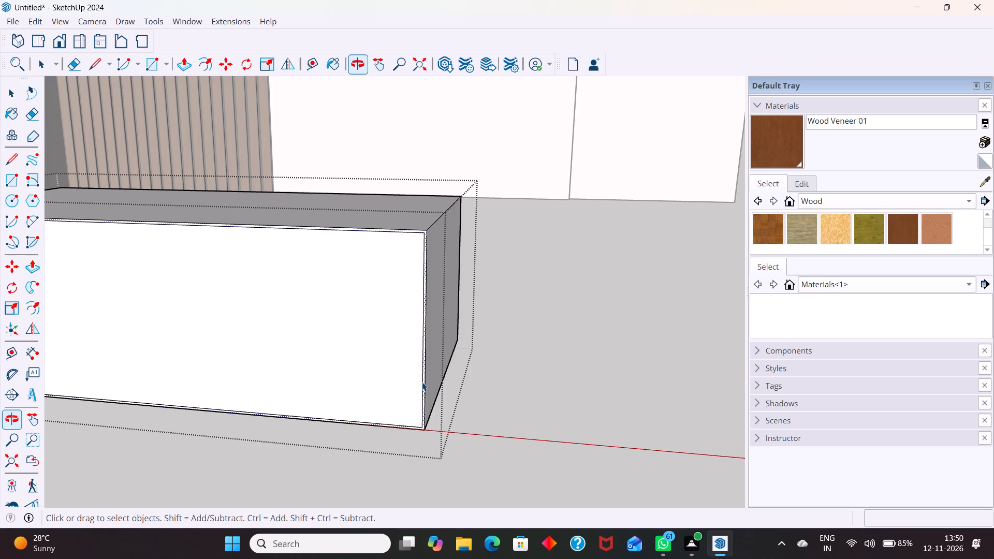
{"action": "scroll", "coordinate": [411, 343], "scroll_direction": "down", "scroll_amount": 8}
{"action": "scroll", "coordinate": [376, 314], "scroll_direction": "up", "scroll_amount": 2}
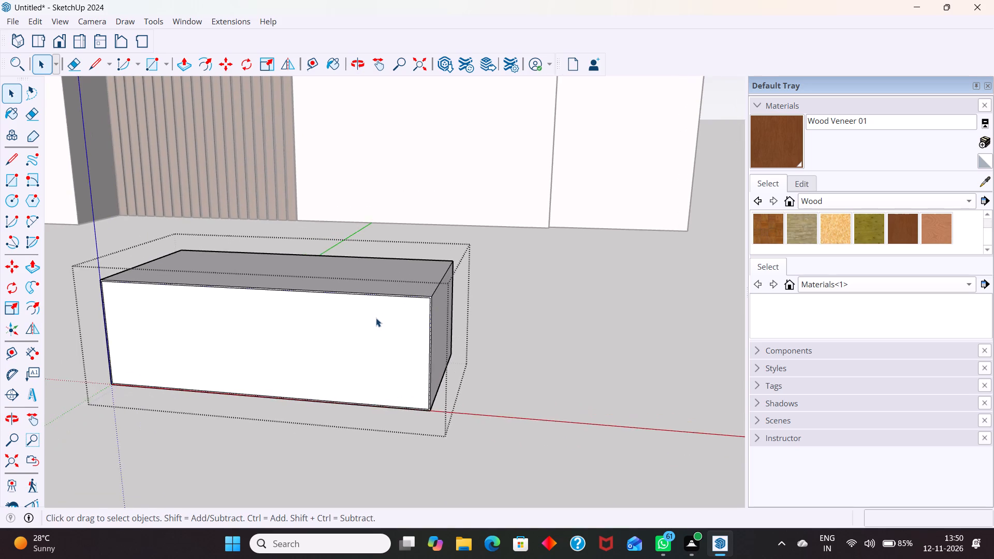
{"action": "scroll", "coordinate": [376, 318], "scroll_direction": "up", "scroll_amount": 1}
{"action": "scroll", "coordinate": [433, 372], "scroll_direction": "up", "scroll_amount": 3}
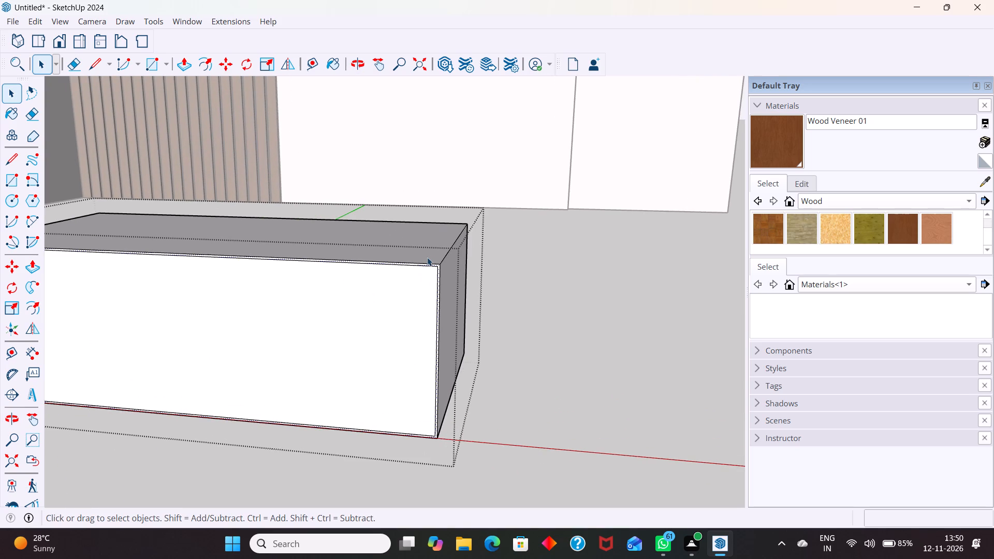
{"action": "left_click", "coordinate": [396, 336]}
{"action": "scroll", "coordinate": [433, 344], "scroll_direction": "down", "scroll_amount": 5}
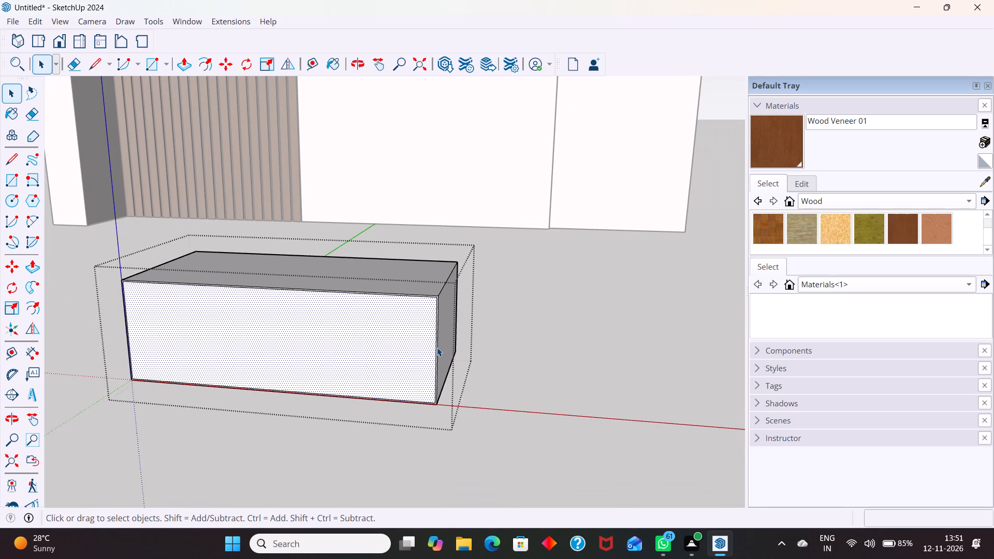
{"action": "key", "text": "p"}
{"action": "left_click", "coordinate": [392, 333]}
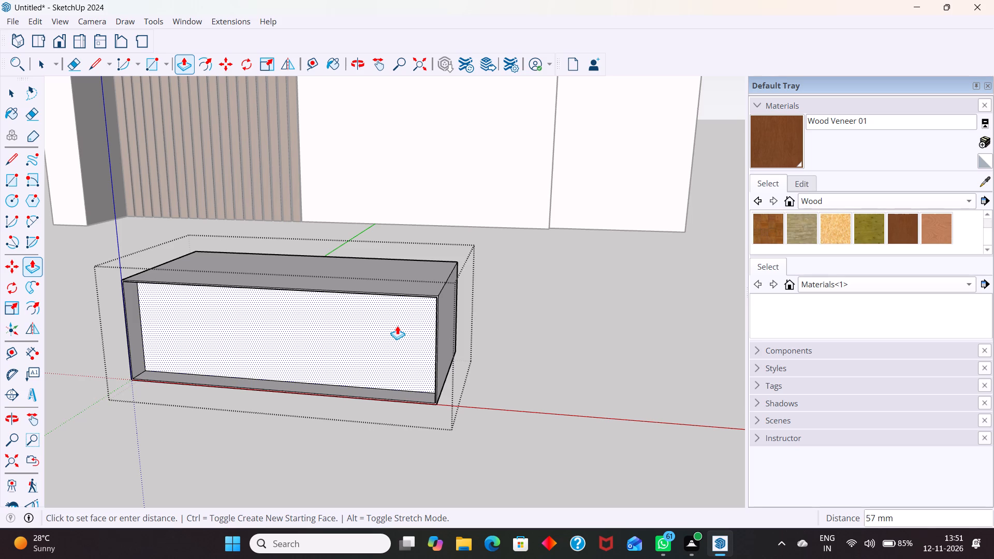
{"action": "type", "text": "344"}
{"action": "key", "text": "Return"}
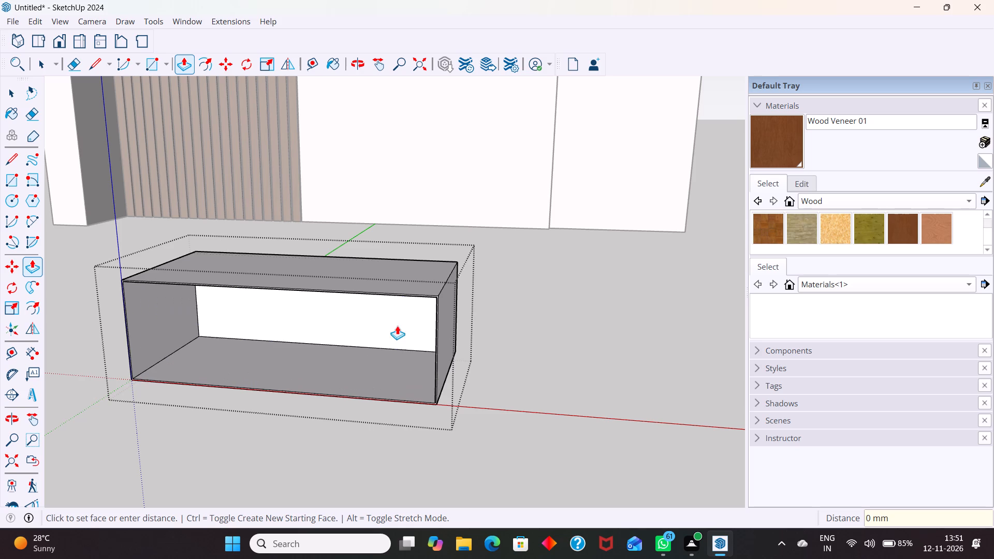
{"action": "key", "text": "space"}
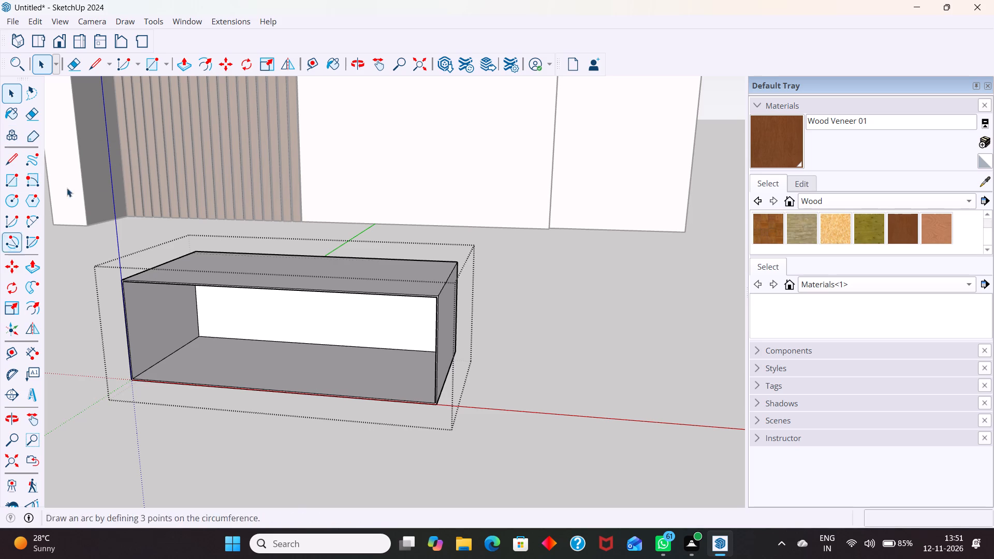
Examine the hollowed box from the open front, the end and above, against the wall.
{"action": "scroll", "coordinate": [475, 333], "scroll_direction": "down", "scroll_amount": 5}
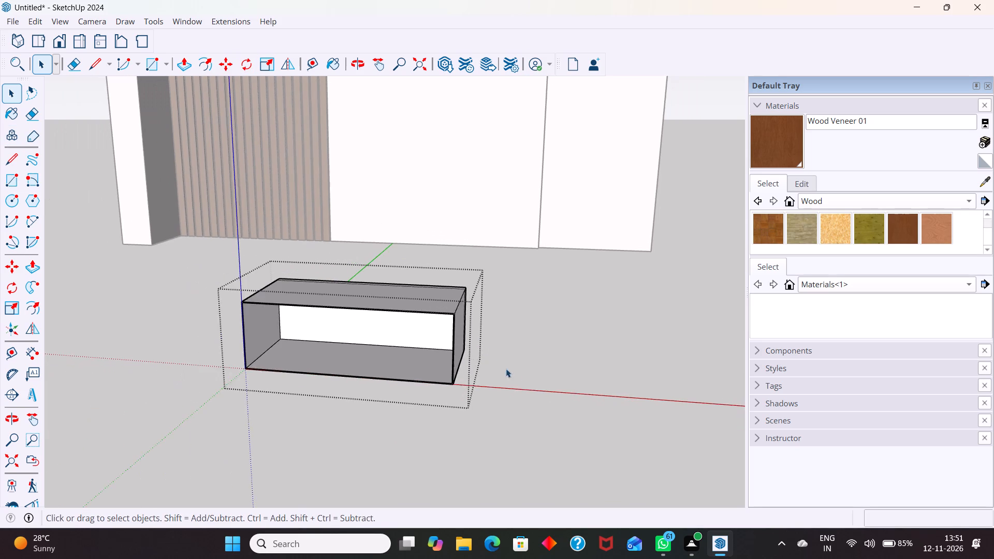
{"action": "scroll", "coordinate": [517, 377], "scroll_direction": "down", "scroll_amount": 2}
{"action": "middle_click_drag", "start_coordinate": [525, 380], "coordinate": [398, 374]}
{"action": "scroll", "coordinate": [395, 361], "scroll_direction": "up", "scroll_amount": 3}
{"action": "middle_click_drag", "start_coordinate": [406, 381], "coordinate": [377, 411]}
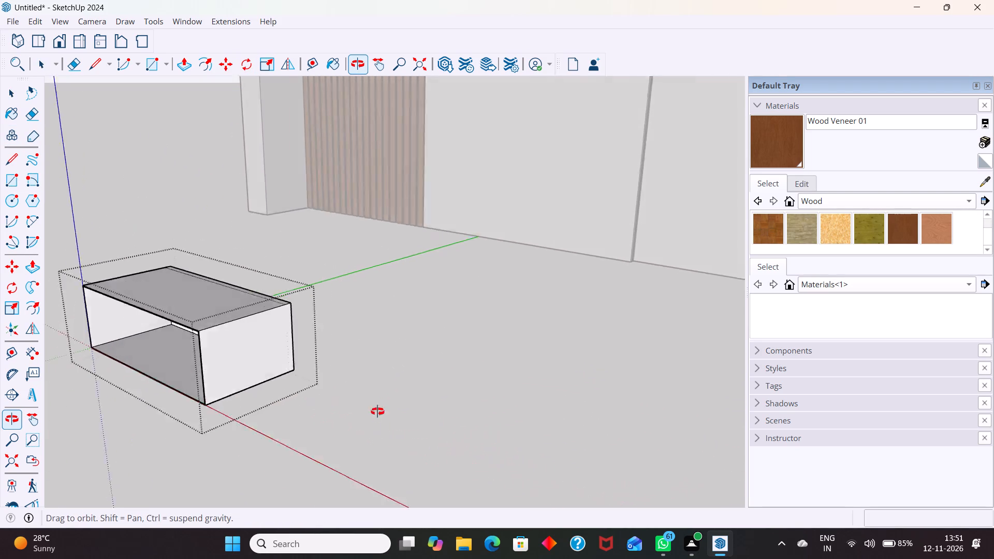
{"action": "middle_click_drag", "start_coordinate": [377, 411], "coordinate": [308, 407]}
{"action": "middle_click_drag", "start_coordinate": [181, 323], "coordinate": [213, 461]}
{"action": "scroll", "coordinate": [209, 394], "scroll_direction": "down", "scroll_amount": 3}
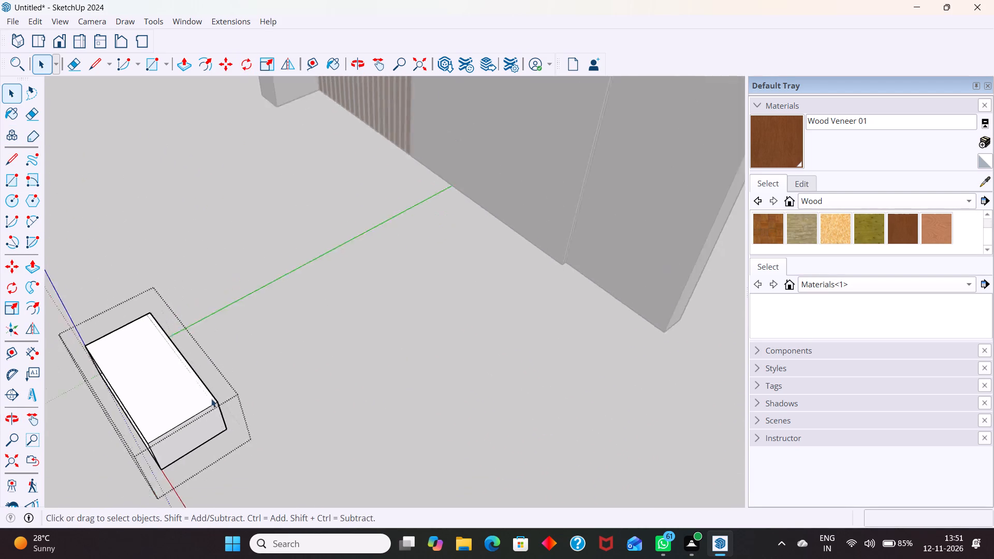
{"action": "scroll", "coordinate": [211, 399], "scroll_direction": "down", "scroll_amount": 3}
{"action": "middle_click_drag", "start_coordinate": [248, 430], "coordinate": [225, 355]}
{"action": "scroll", "coordinate": [267, 326], "scroll_direction": "down", "scroll_amount": 2}
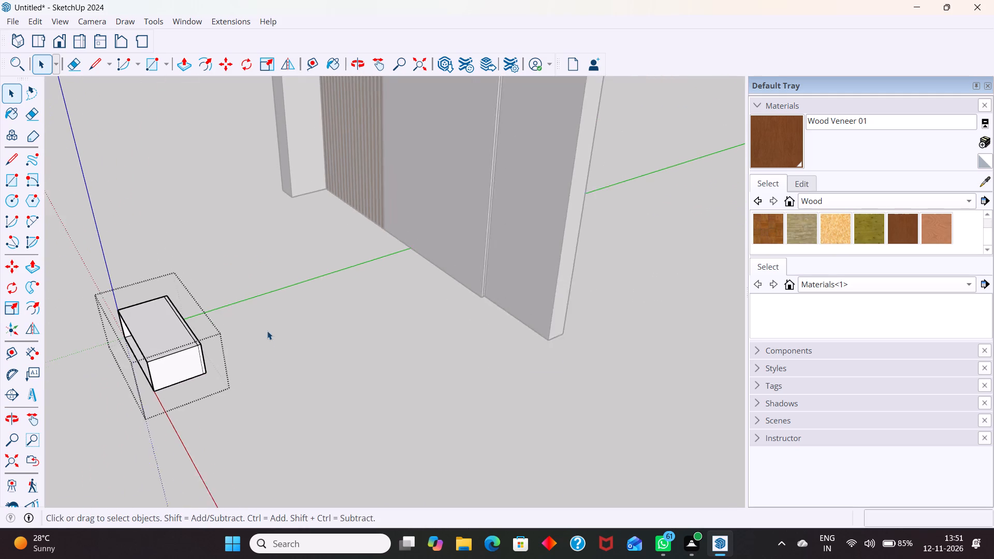
{"action": "scroll", "coordinate": [267, 331], "scroll_direction": "down", "scroll_amount": 1}
{"action": "middle_click_drag", "start_coordinate": [233, 369], "coordinate": [274, 348]}
{"action": "scroll", "coordinate": [343, 328], "scroll_direction": "down", "scroll_amount": 4}
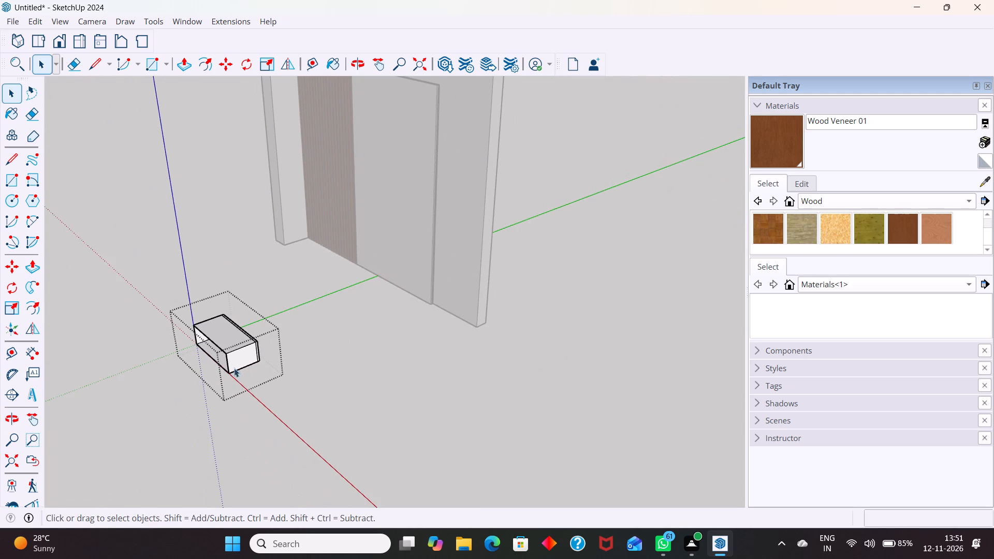
{"action": "middle_click_drag", "start_coordinate": [203, 381], "coordinate": [274, 376]}
{"action": "left_click_drag", "start_coordinate": [184, 327], "coordinate": [220, 363]}
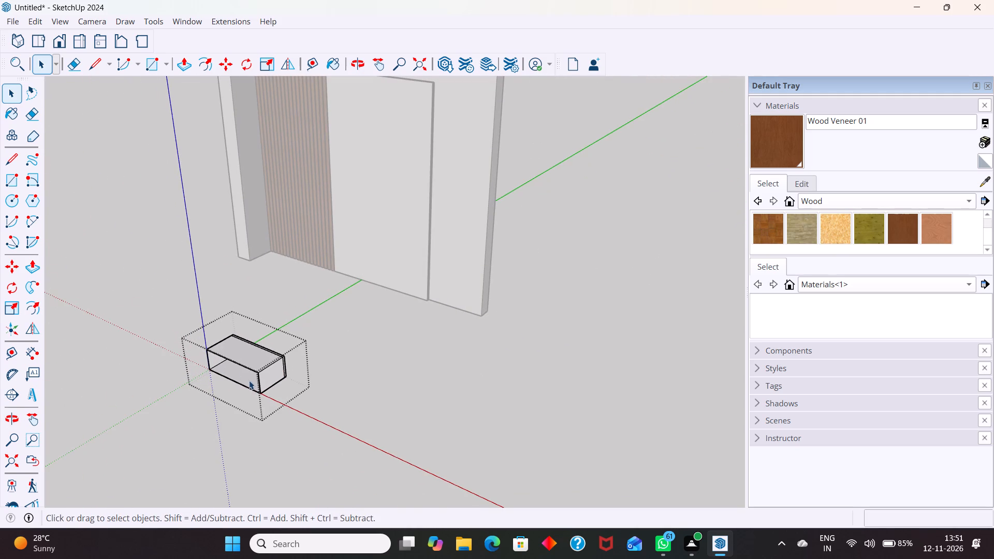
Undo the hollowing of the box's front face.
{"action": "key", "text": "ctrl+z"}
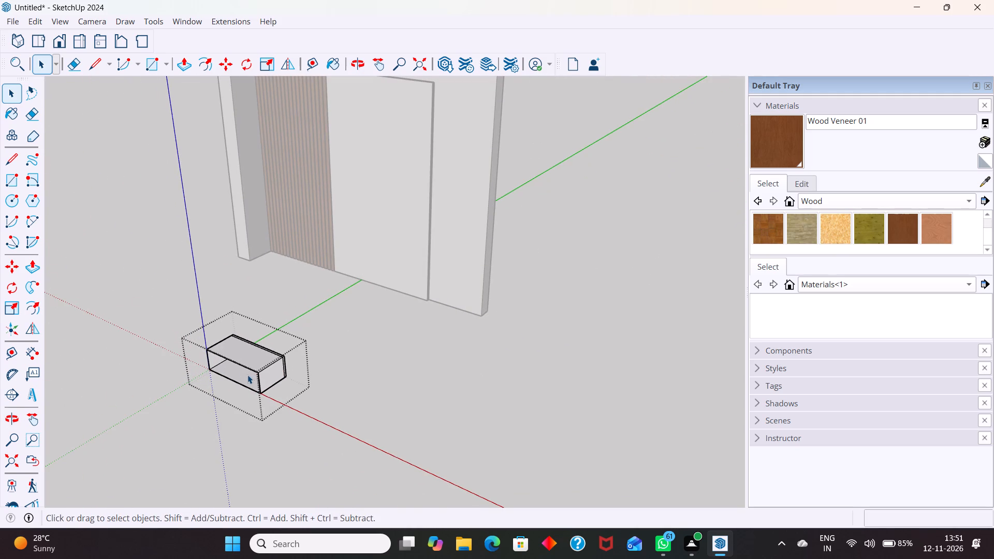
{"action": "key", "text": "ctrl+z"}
Place a vertical guide on the box's end face, 18 mm in from its rear edge.
{"action": "left_click", "coordinate": [247, 375]}
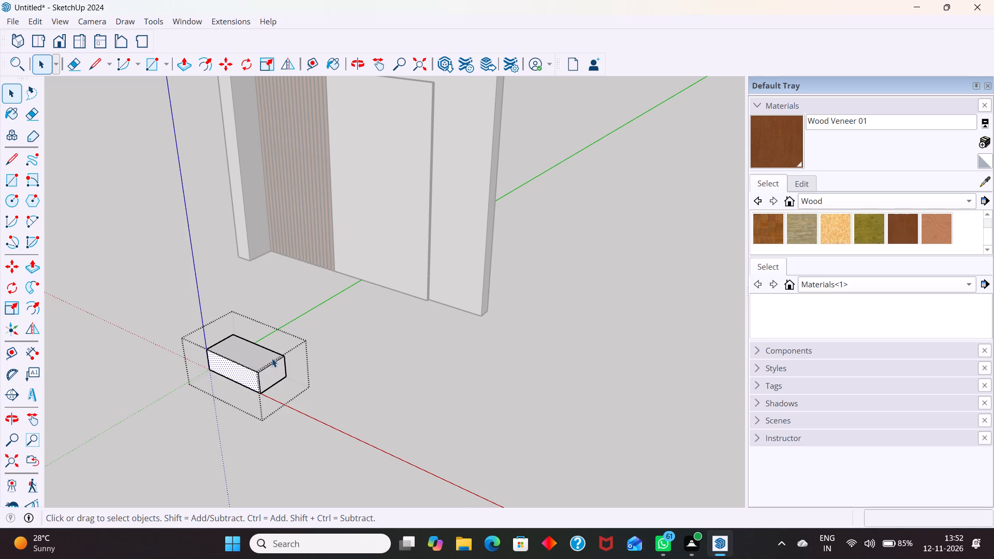
{"action": "scroll", "coordinate": [272, 357], "scroll_direction": "up", "scroll_amount": 11}
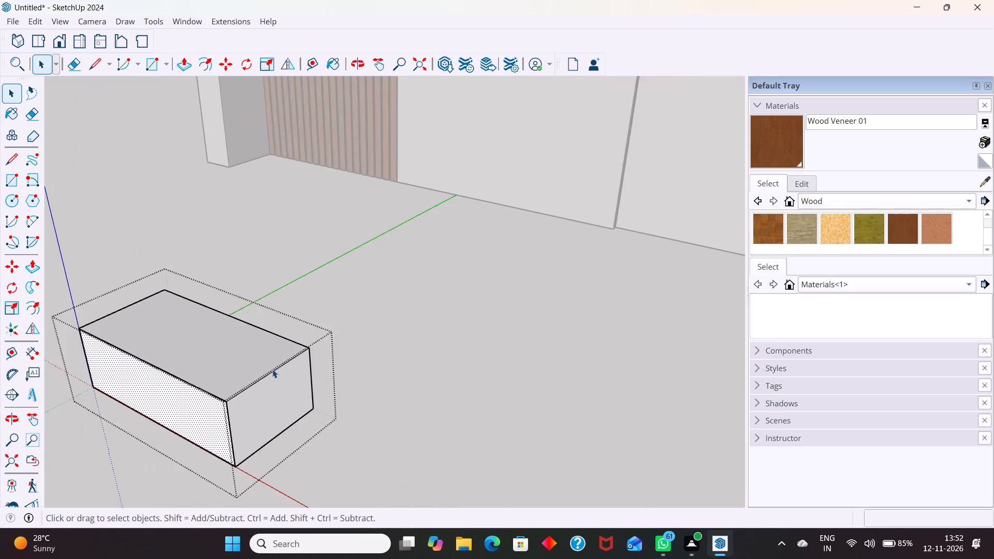
{"action": "scroll", "coordinate": [272, 369], "scroll_direction": "up", "scroll_amount": 3}
{"action": "scroll", "coordinate": [217, 408], "scroll_direction": "up", "scroll_amount": 5}
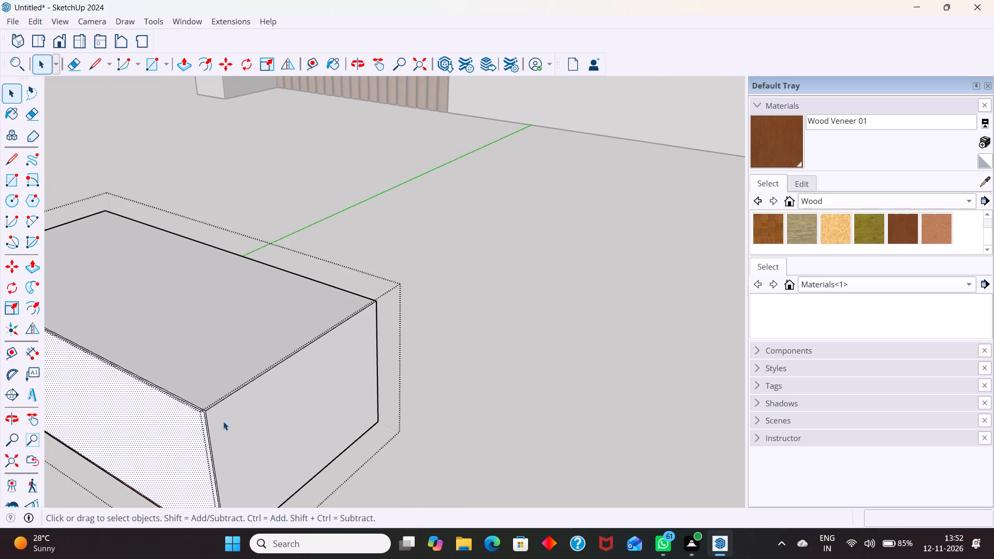
{"action": "key", "text": "t"}
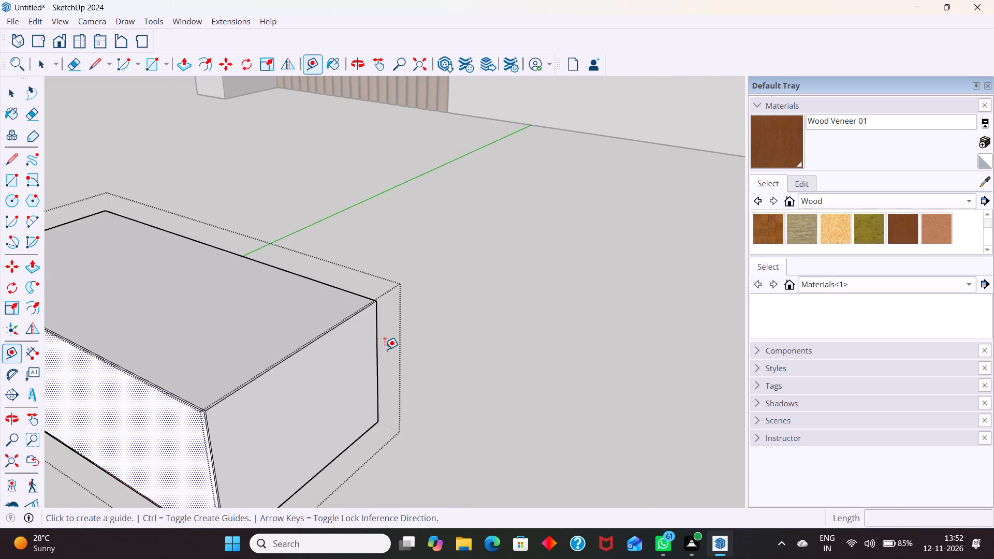
{"action": "left_click", "coordinate": [378, 355]}
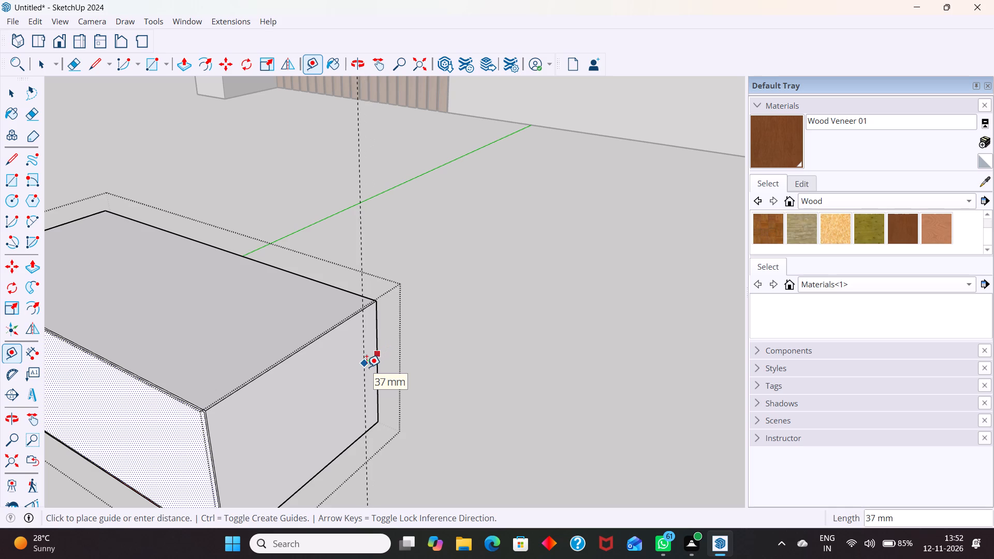
{"action": "type", "text": "18"}
{"action": "key", "text": "Return"}
{"action": "key", "text": "space"}
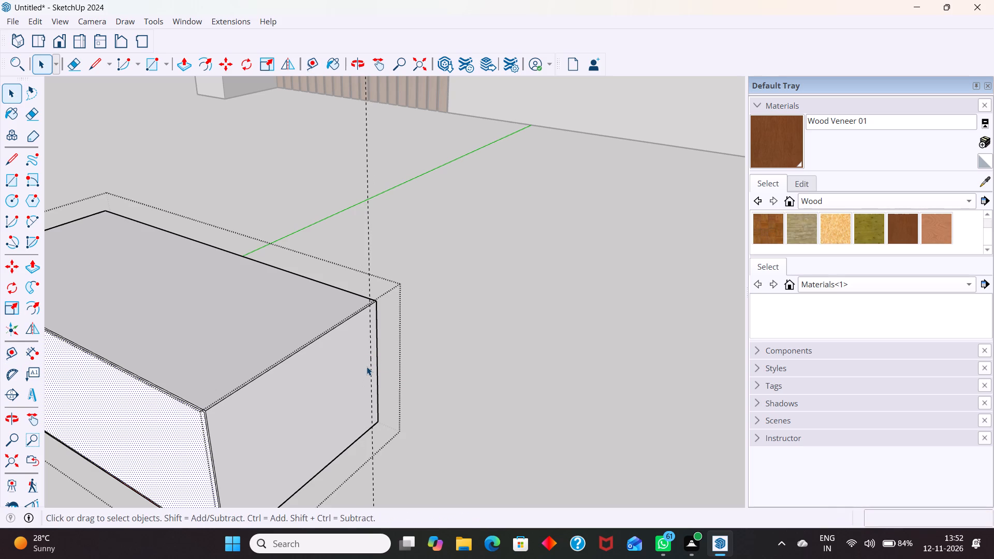
Push the box's inset front face 349 mm inward, up to the vertical guide near the rear edge, to hollow it out.
{"action": "scroll", "coordinate": [362, 347], "scroll_direction": "down", "scroll_amount": 7}
{"action": "left_click", "coordinate": [250, 380]}
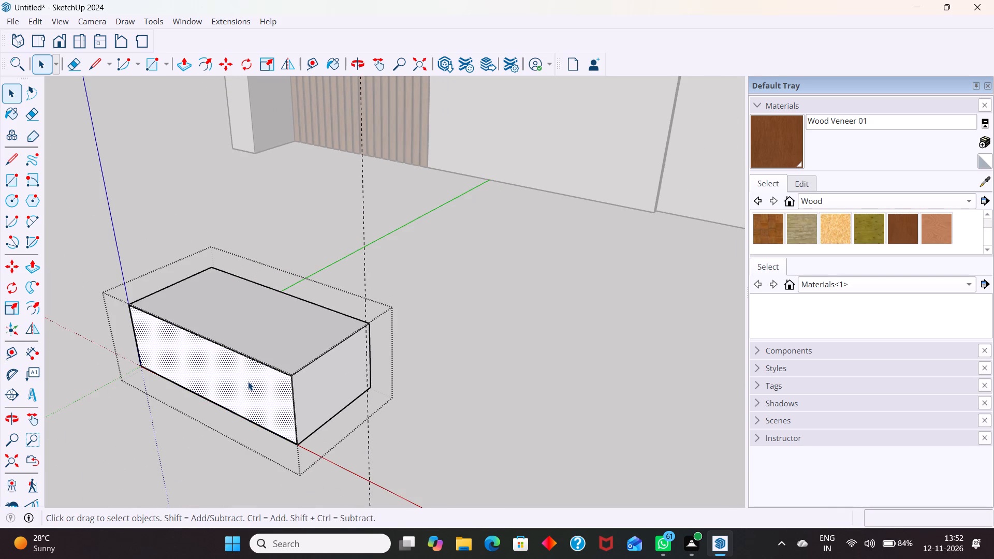
{"action": "key", "text": "p"}
{"action": "left_click", "coordinate": [248, 381]}
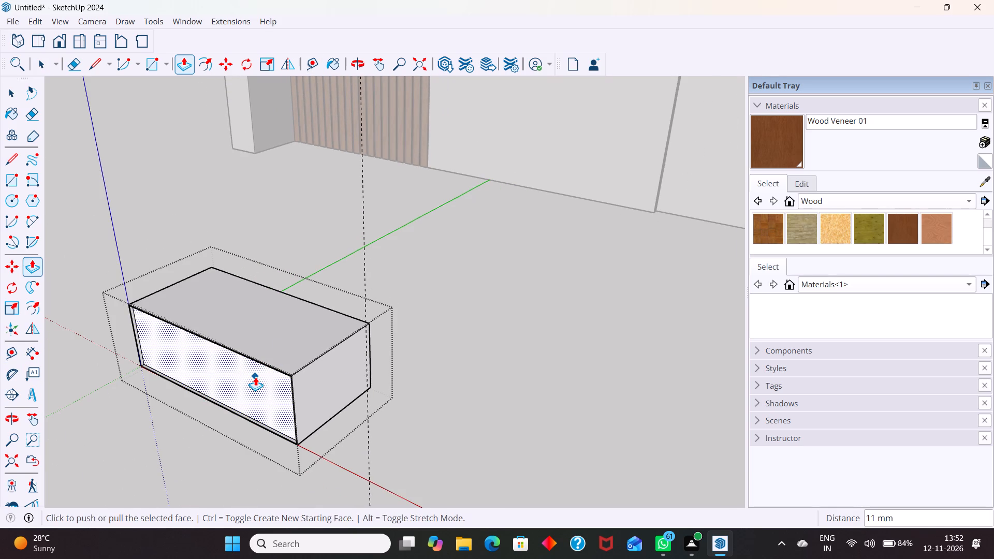
{"action": "key", "text": "ctrl+z"}
{"action": "left_click", "coordinate": [251, 384]}
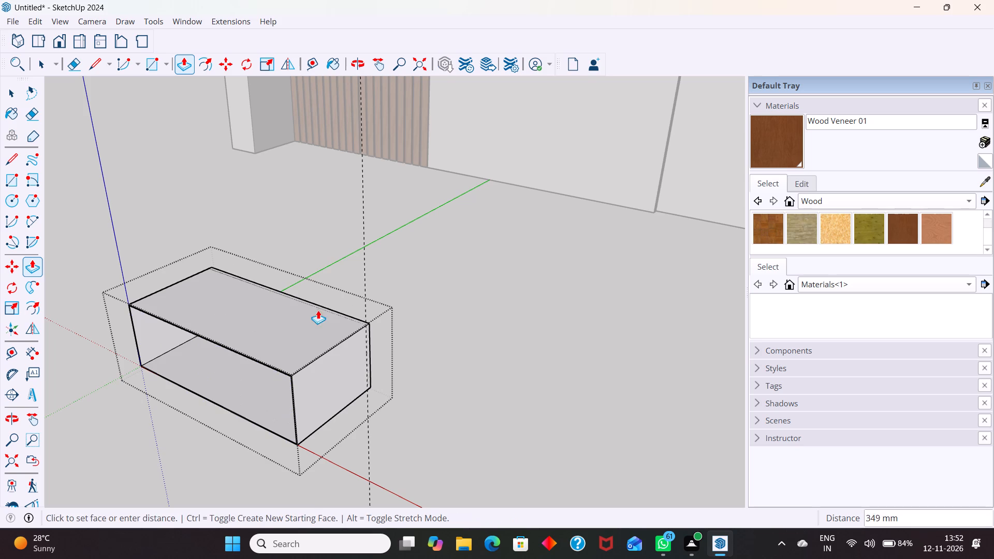
{"action": "left_click", "coordinate": [366, 221]}
{"action": "key", "text": "space"}
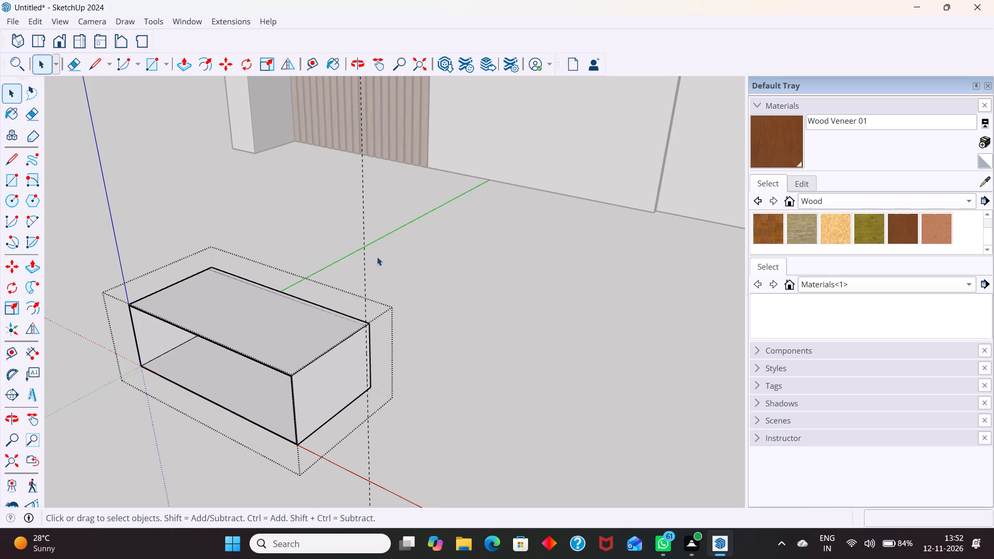
Examine the hollowed box at its rear corner by the guide, from the end and from the open front.
{"action": "scroll", "coordinate": [392, 293], "scroll_direction": "down", "scroll_amount": 2}
{"action": "middle_click_drag", "start_coordinate": [402, 342], "coordinate": [299, 371]}
{"action": "scroll", "coordinate": [252, 339], "scroll_direction": "up", "scroll_amount": 7}
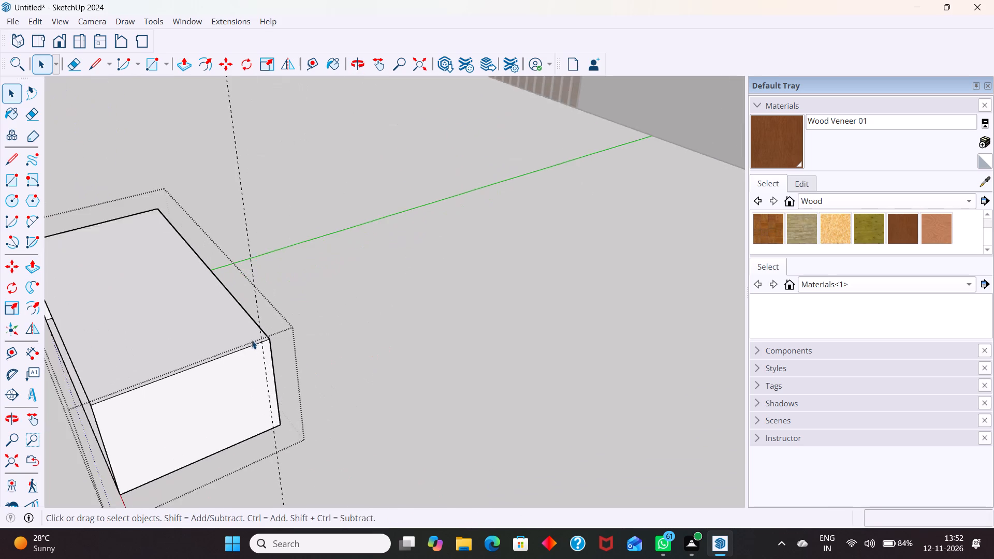
{"action": "scroll", "coordinate": [252, 340], "scroll_direction": "up", "scroll_amount": 2}
{"action": "scroll", "coordinate": [255, 340], "scroll_direction": "down", "scroll_amount": 10}
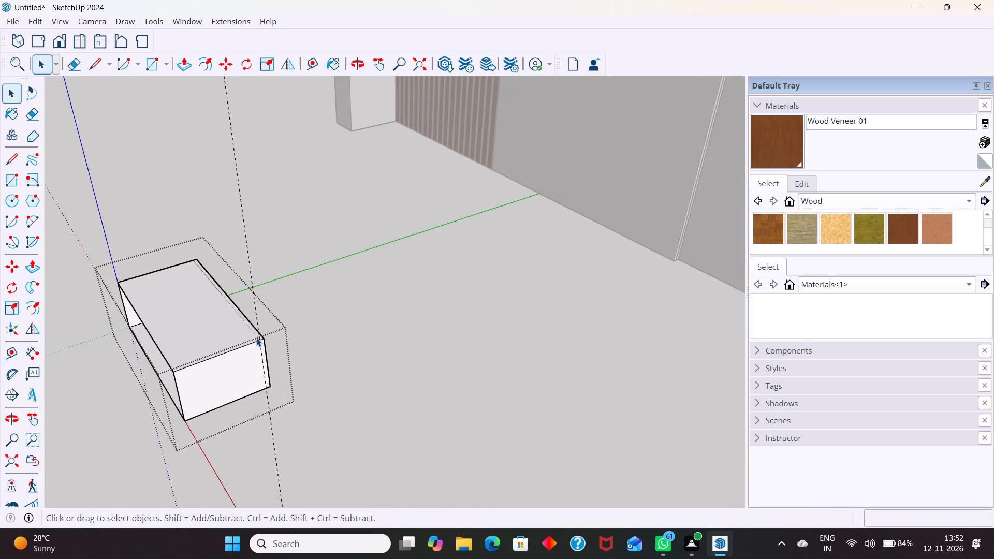
{"action": "scroll", "coordinate": [256, 337], "scroll_direction": "down", "scroll_amount": 10}
{"action": "middle_click_drag", "start_coordinate": [199, 367], "coordinate": [310, 323]}
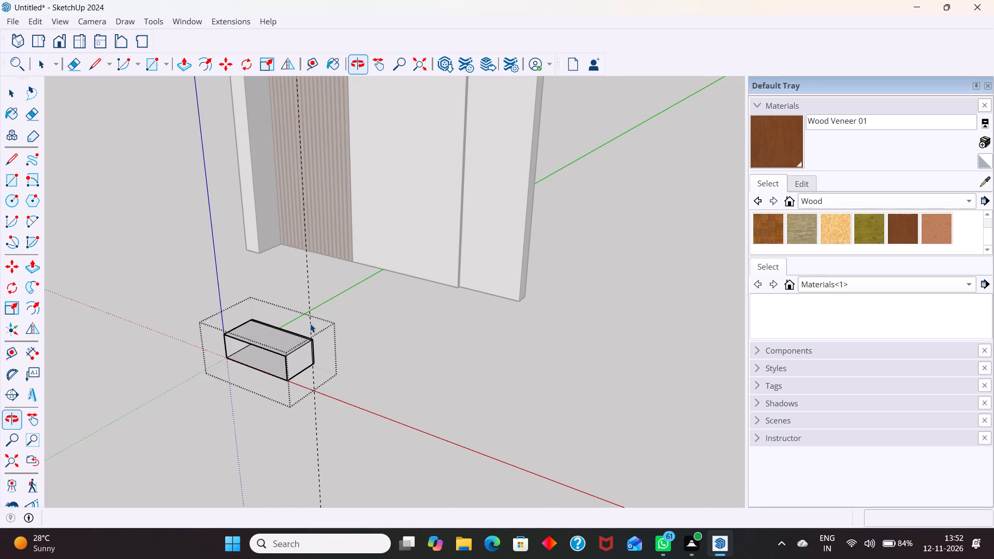
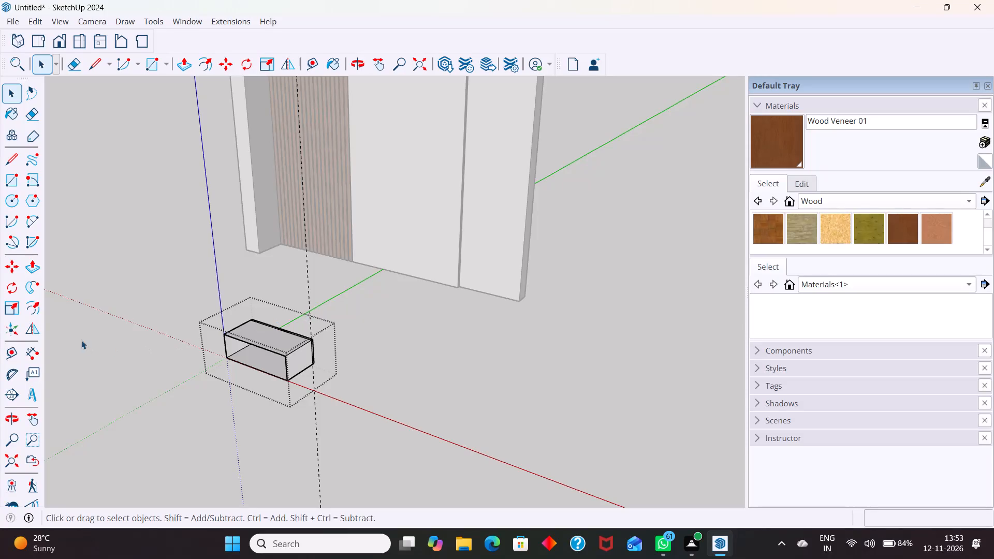
Close the box's group to leave its editing mode.
{"action": "scroll", "coordinate": [287, 306], "scroll_direction": "down", "scroll_amount": 3}
{"action": "key", "text": "space"}
{"action": "left_click", "coordinate": [405, 355]}
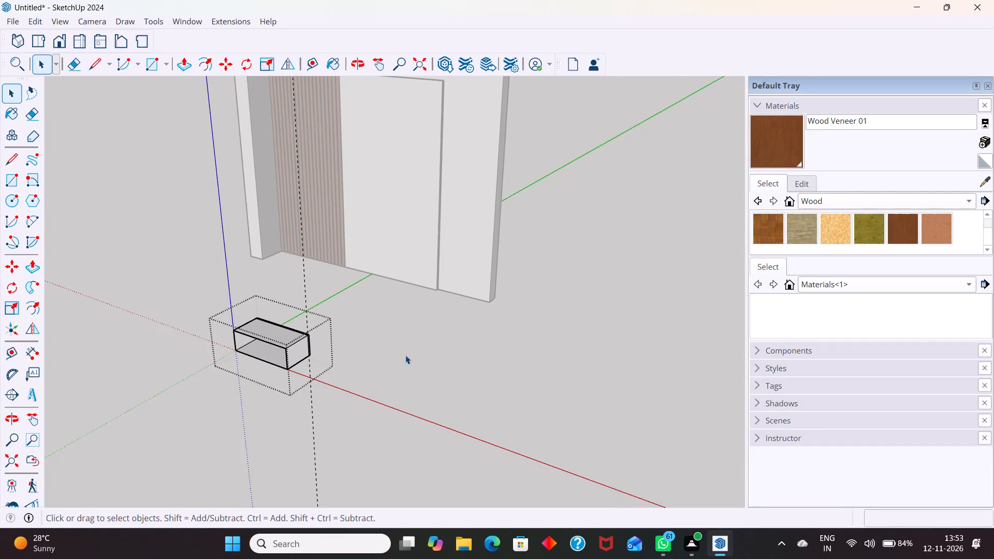
Examine the hollow box against the wall from above, from below and at its open front and upper corner.
{"action": "middle_click_drag", "start_coordinate": [282, 349], "coordinate": [288, 383]}
{"action": "scroll", "coordinate": [295, 354], "scroll_direction": "up", "scroll_amount": 4}
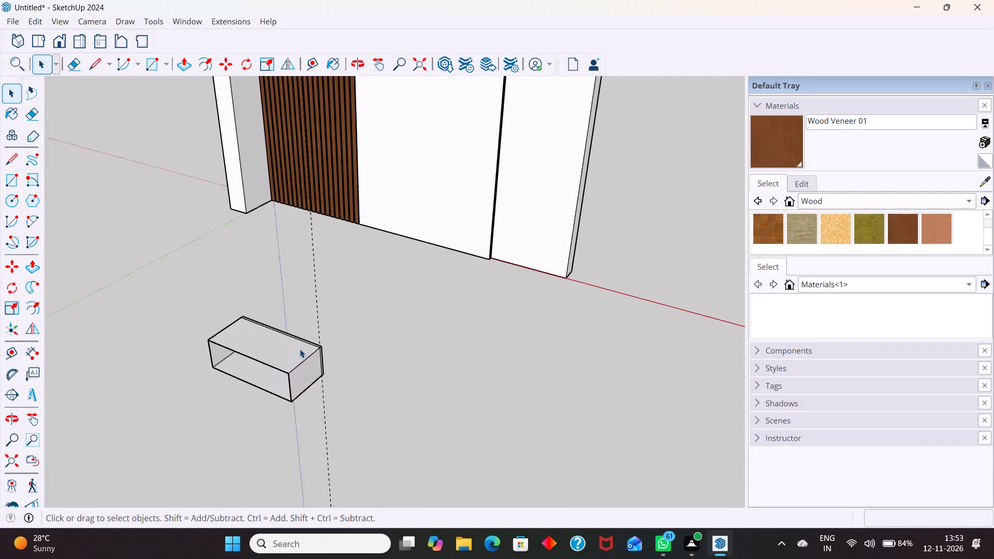
{"action": "scroll", "coordinate": [300, 349], "scroll_direction": "up", "scroll_amount": 11}
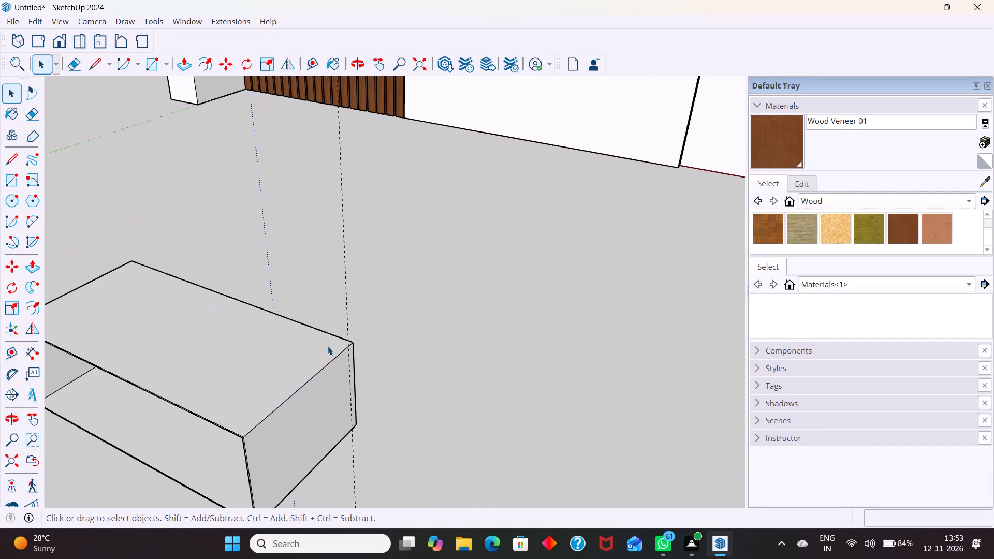
{"action": "scroll", "coordinate": [328, 346], "scroll_direction": "down", "scroll_amount": 16}
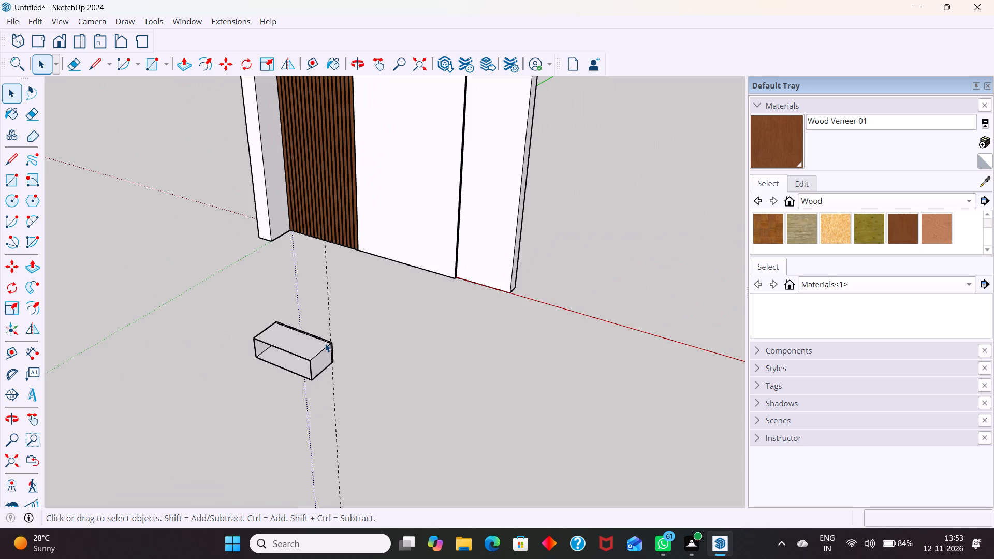
{"action": "scroll", "coordinate": [325, 345], "scroll_direction": "down", "scroll_amount": 3}
{"action": "middle_click_drag", "start_coordinate": [323, 366], "coordinate": [371, 289]}
{"action": "middle_click_drag", "start_coordinate": [347, 335], "coordinate": [344, 327]}
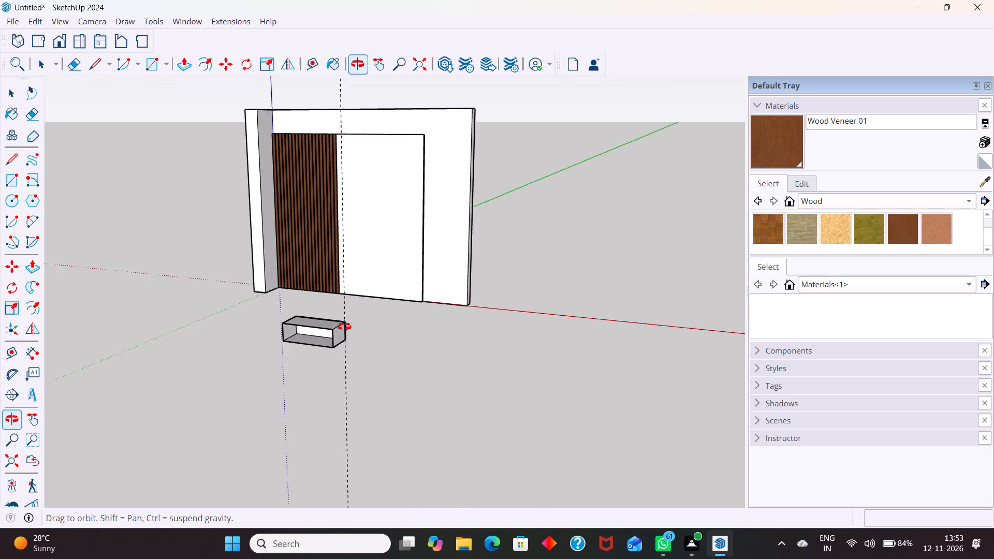
{"action": "middle_click_drag", "start_coordinate": [344, 327], "coordinate": [357, 288]}
{"action": "middle_click_drag", "start_coordinate": [341, 345], "coordinate": [353, 261]}
{"action": "scroll", "coordinate": [353, 259], "scroll_direction": "up", "scroll_amount": 2}
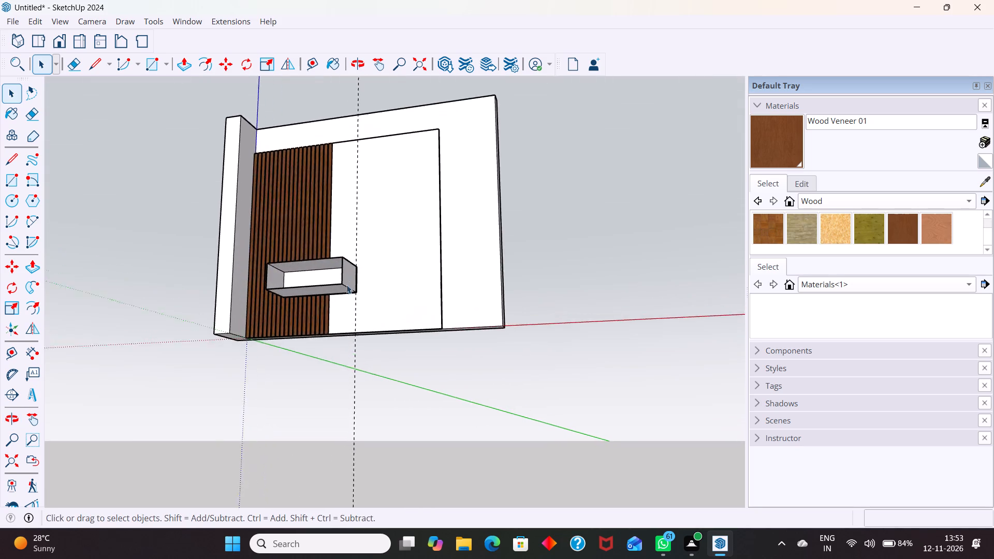
{"action": "scroll", "coordinate": [346, 285], "scroll_direction": "up", "scroll_amount": 6}
{"action": "middle_click_drag", "start_coordinate": [340, 319], "coordinate": [337, 388]}
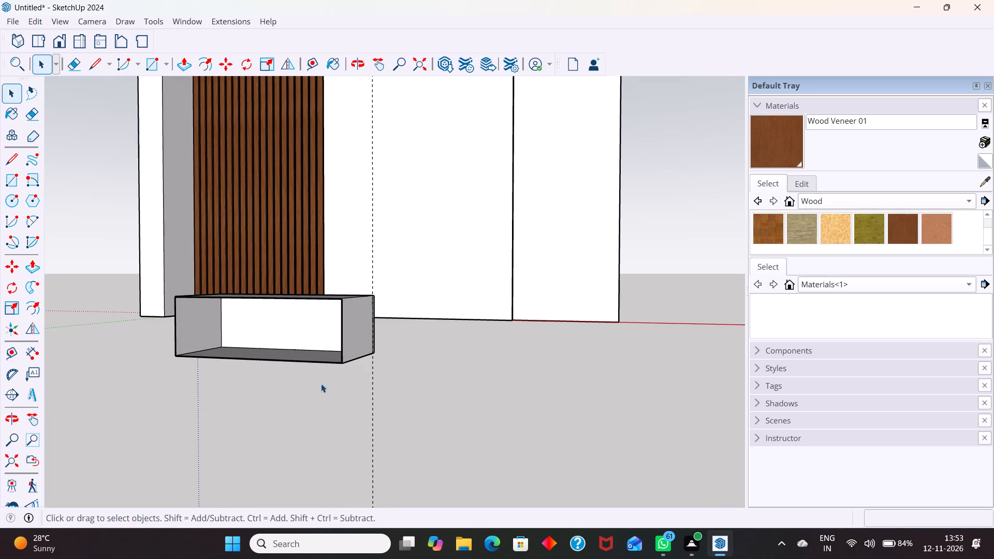
{"action": "middle_click_drag", "start_coordinate": [308, 341], "coordinate": [306, 368]}
{"action": "scroll", "coordinate": [304, 366], "scroll_direction": "up", "scroll_amount": 3}
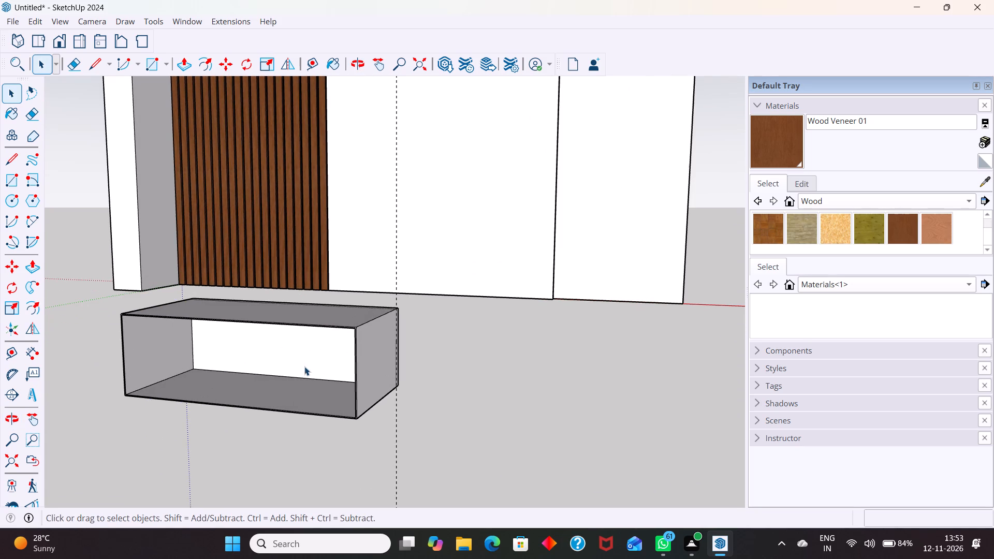
{"action": "middle_click_drag", "start_coordinate": [342, 386], "coordinate": [353, 390]}
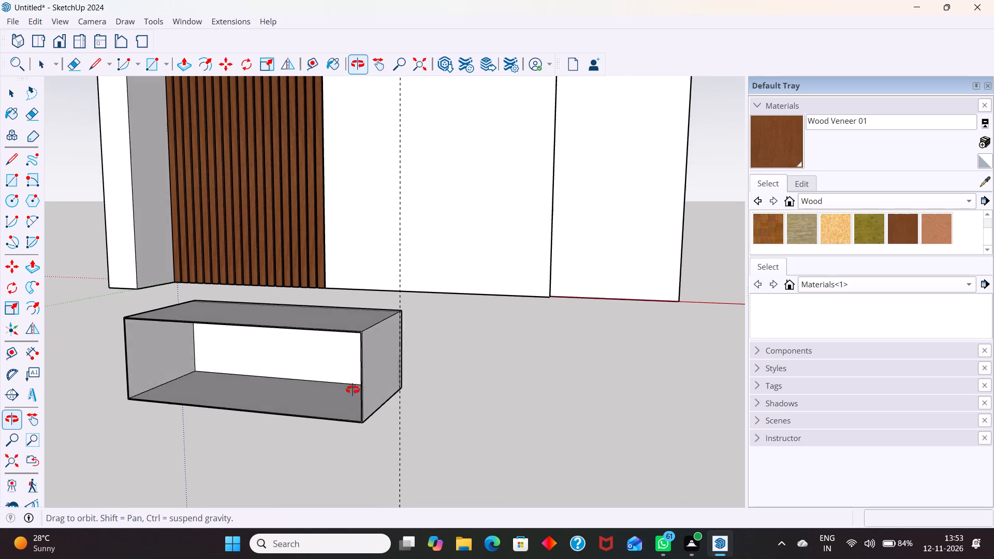
{"action": "middle_click_drag", "start_coordinate": [353, 390], "coordinate": [416, 377]}
{"action": "scroll", "coordinate": [492, 303], "scroll_direction": "up", "scroll_amount": 6}
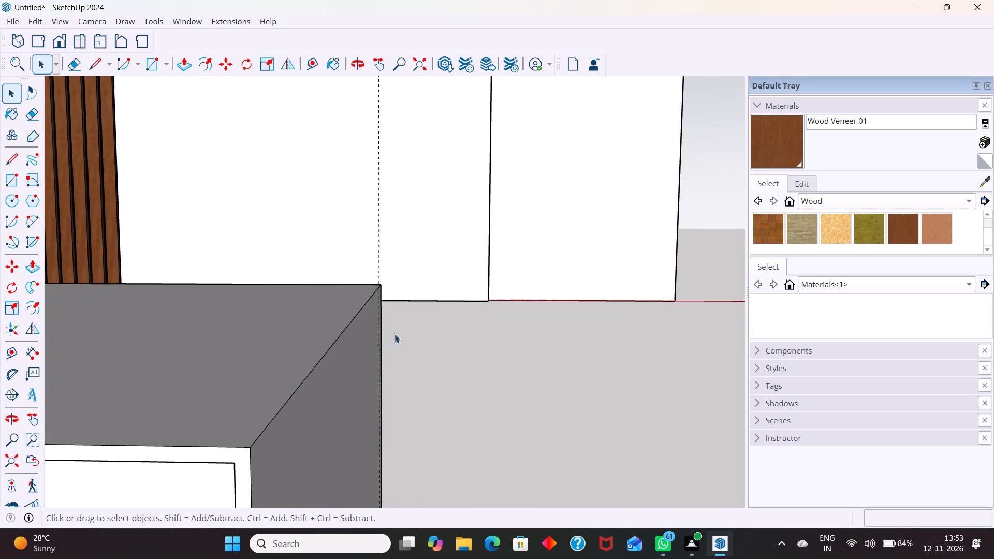
{"action": "scroll", "coordinate": [383, 336], "scroll_direction": "down", "scroll_amount": 6}
Reopen the box's group and push its thin front rim face 18 mm inward, keeping the original front face.
{"action": "scroll", "coordinate": [347, 365], "scroll_direction": "up", "scroll_amount": 4}
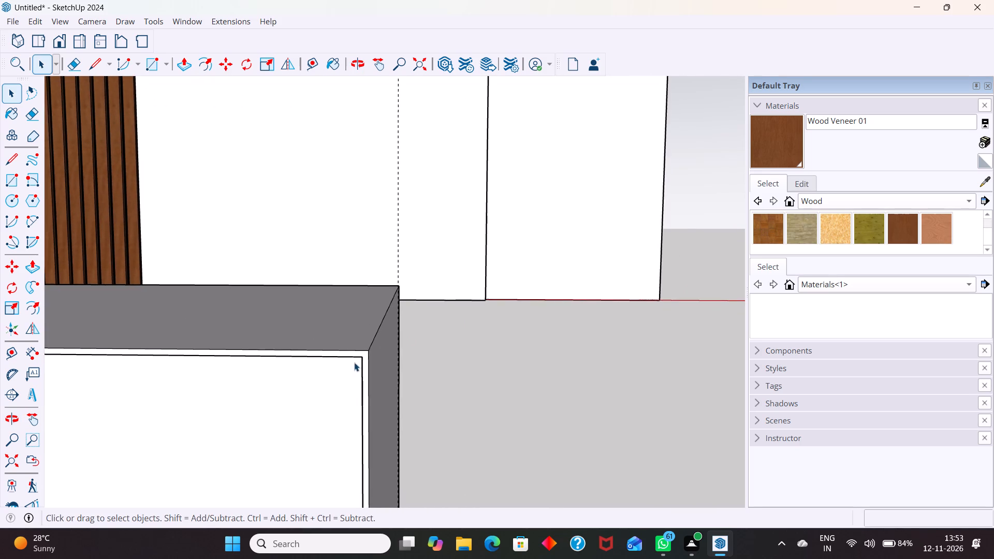
{"action": "scroll", "coordinate": [354, 362], "scroll_direction": "up", "scroll_amount": 3}
{"action": "left_click", "coordinate": [377, 349]}
{"action": "scroll", "coordinate": [375, 322], "scroll_direction": "down", "scroll_amount": 5}
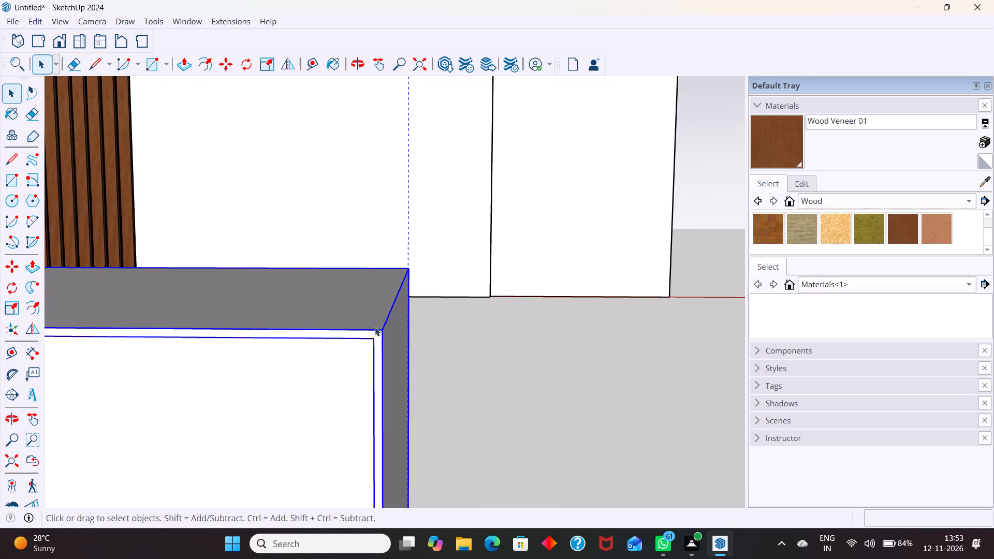
{"action": "left_click", "coordinate": [373, 336]}
{"action": "double_click", "coordinate": [373, 336]}
{"action": "left_click", "coordinate": [373, 336]}
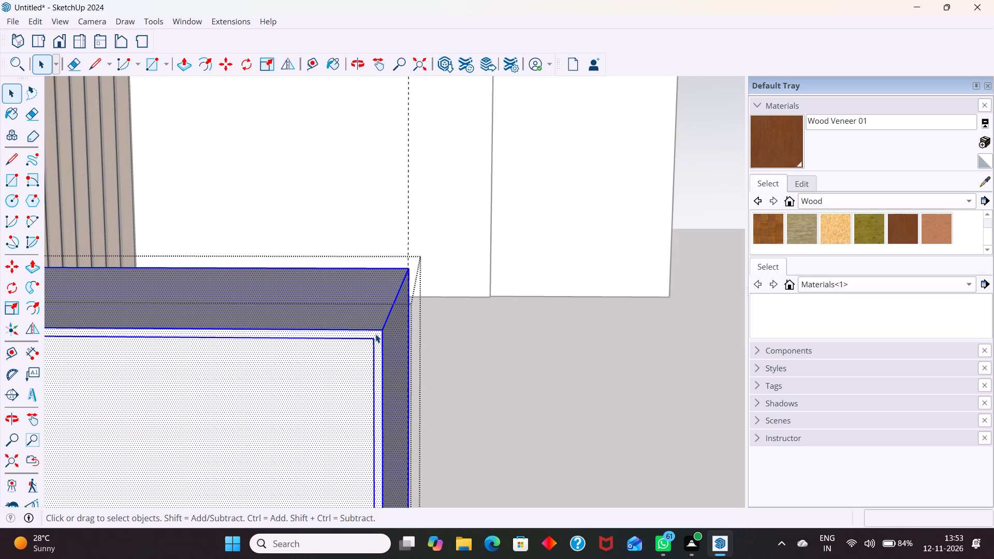
{"action": "double_click", "coordinate": [375, 334]}
{"action": "scroll", "coordinate": [377, 327], "scroll_direction": "down", "scroll_amount": 11}
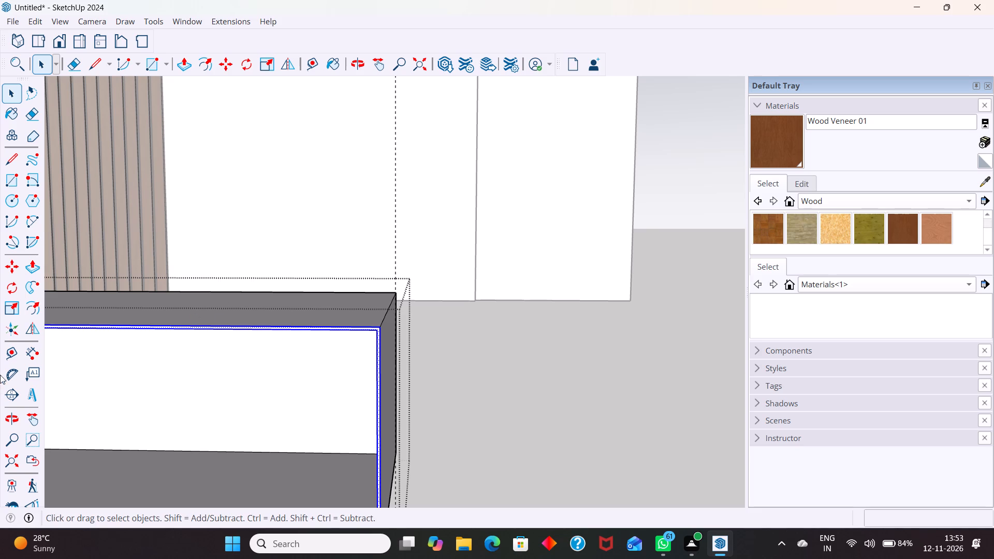
{"action": "scroll", "coordinate": [406, 172], "scroll_direction": "down", "scroll_amount": 11}
{"action": "middle_click_drag", "start_coordinate": [376, 263], "coordinate": [313, 331]}
{"action": "scroll", "coordinate": [358, 279], "scroll_direction": "up", "scroll_amount": 4}
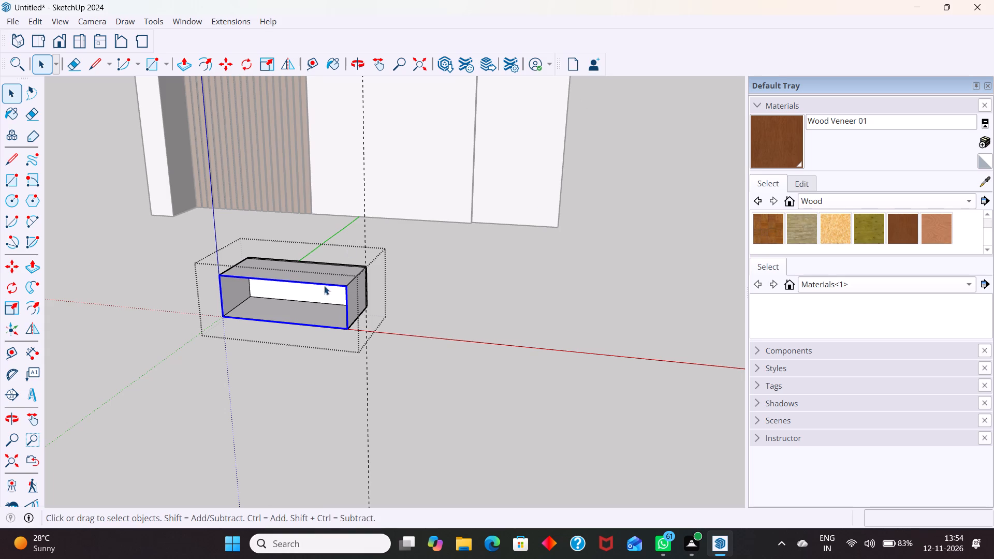
{"action": "scroll", "coordinate": [376, 305], "scroll_direction": "up", "scroll_amount": 5}
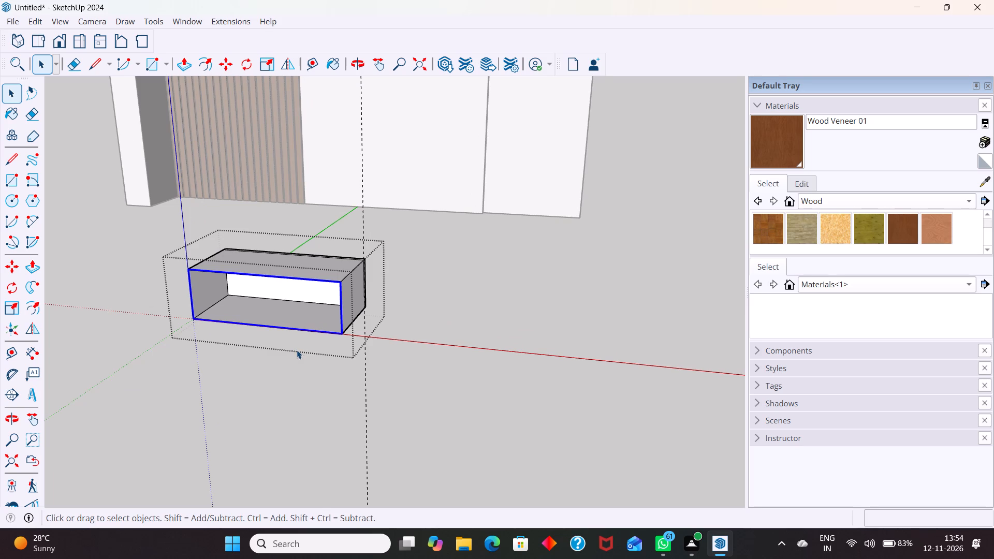
{"action": "scroll", "coordinate": [338, 281], "scroll_direction": "up", "scroll_amount": 6}
{"action": "scroll", "coordinate": [345, 274], "scroll_direction": "up", "scroll_amount": 18}
{"action": "scroll", "coordinate": [342, 282], "scroll_direction": "up", "scroll_amount": 3}
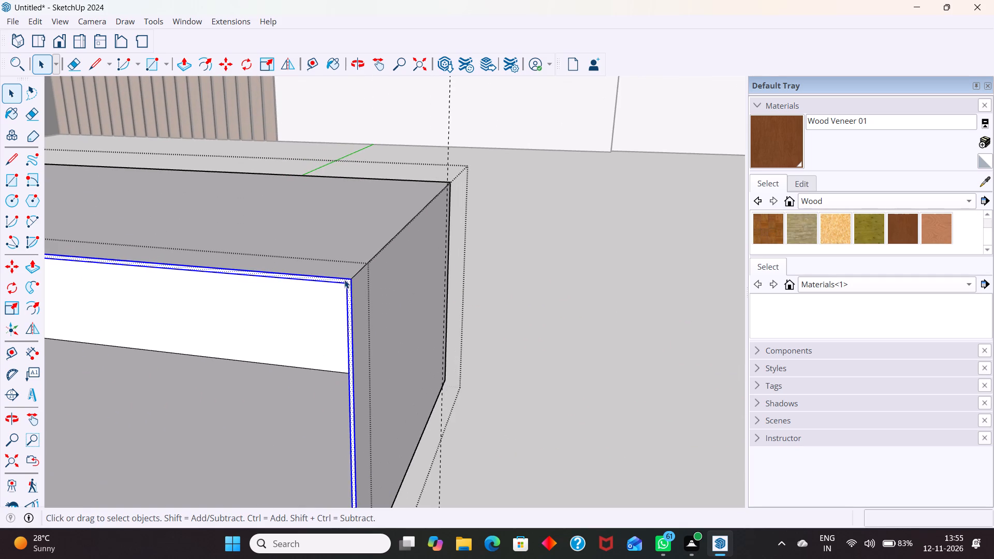
{"action": "key", "text": "p"}
{"action": "left_click", "coordinate": [346, 279]}
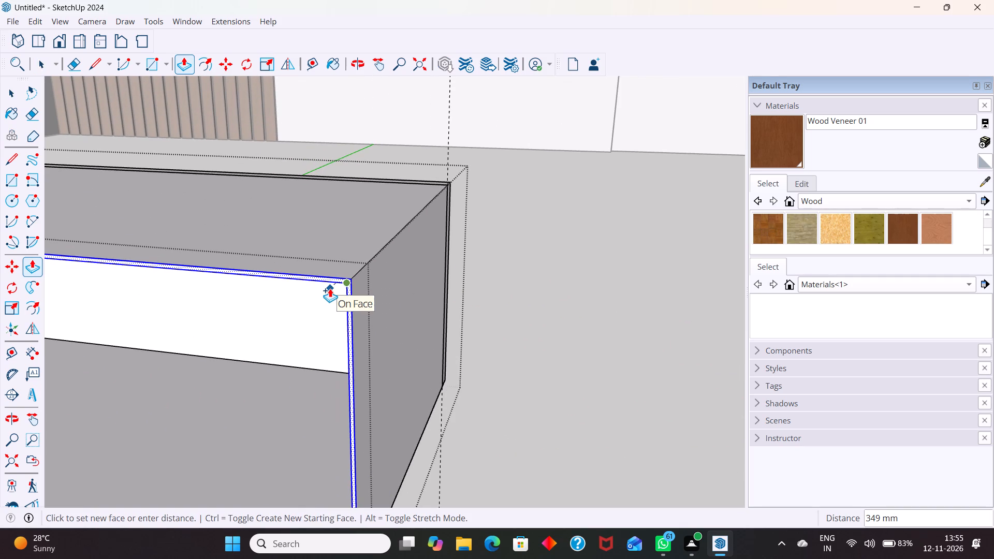
{"action": "type", "text": "18MM"}
{"action": "key", "text": "Return"}
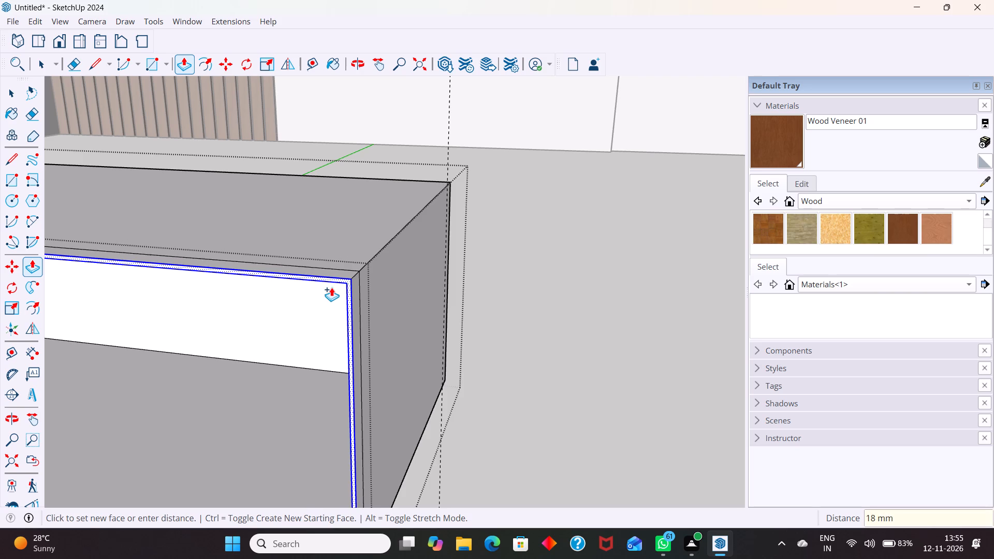
{"action": "key", "text": "space"}
Examine the box's front rim and the new edge lines from the front and from its end.
{"action": "scroll", "coordinate": [369, 232], "scroll_direction": "down", "scroll_amount": 12}
{"action": "middle_click_drag", "start_coordinate": [335, 329], "coordinate": [367, 327]}
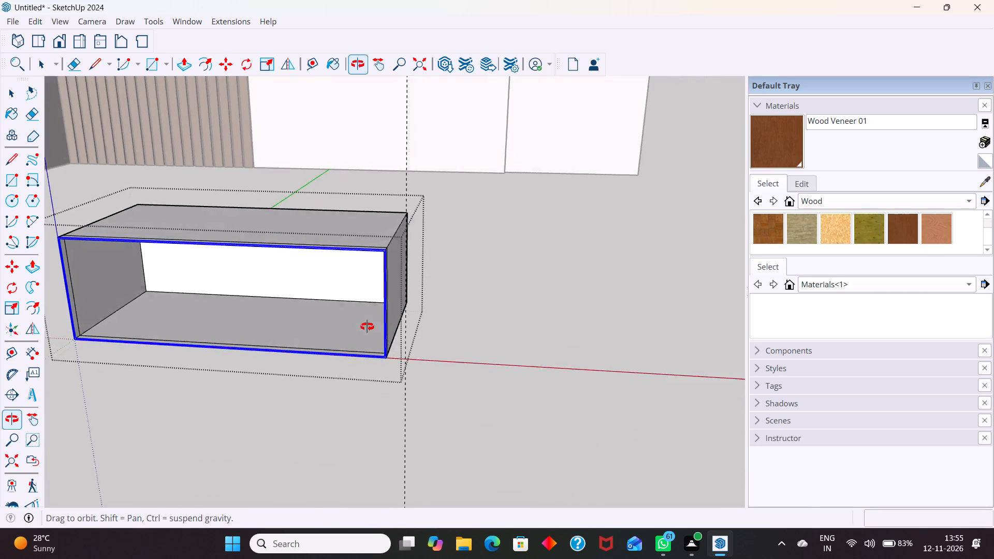
{"action": "middle_click_drag", "start_coordinate": [367, 327], "coordinate": [421, 253]}
{"action": "scroll", "coordinate": [414, 256], "scroll_direction": "up", "scroll_amount": 5}
{"action": "middle_click_drag", "start_coordinate": [399, 286], "coordinate": [261, 370]}
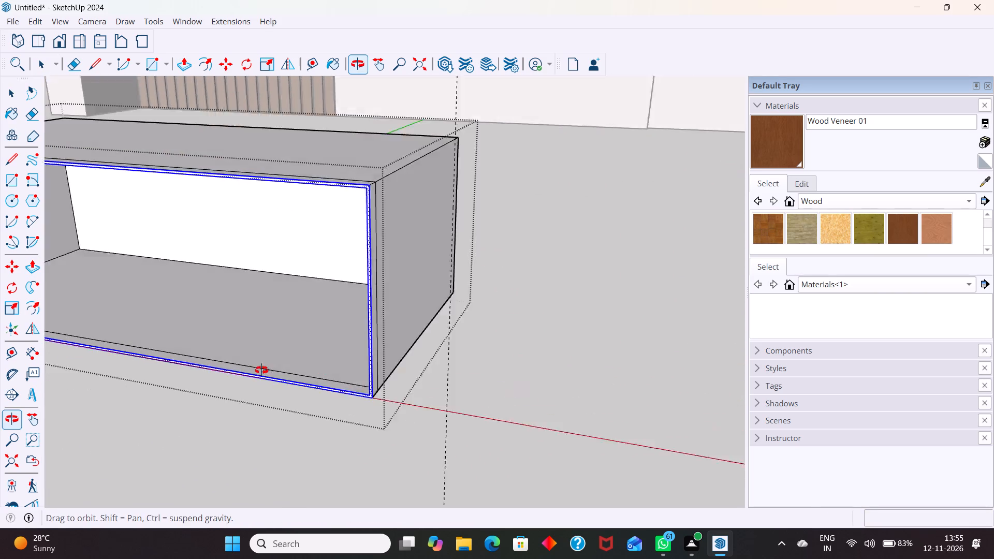
{"action": "middle_click_drag", "start_coordinate": [261, 370], "coordinate": [217, 355]}
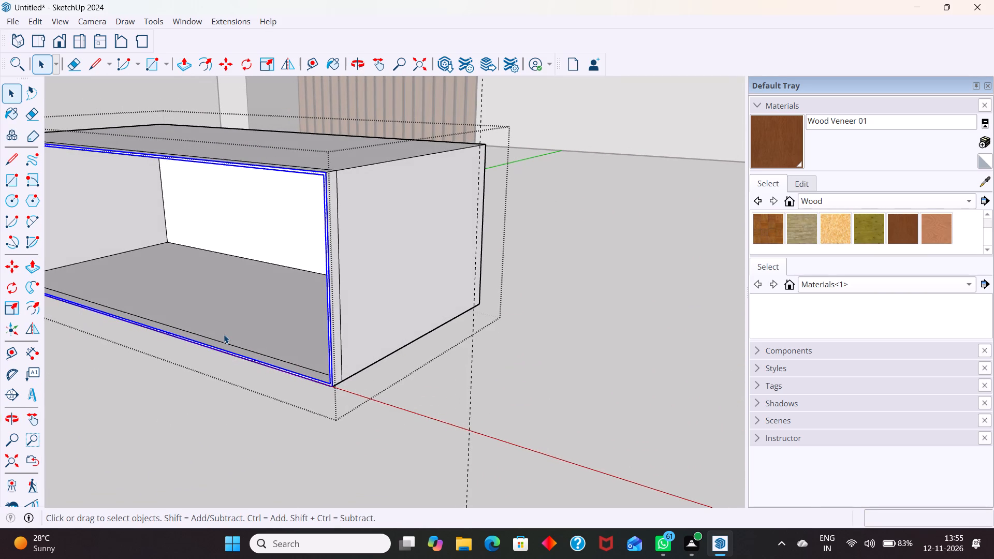
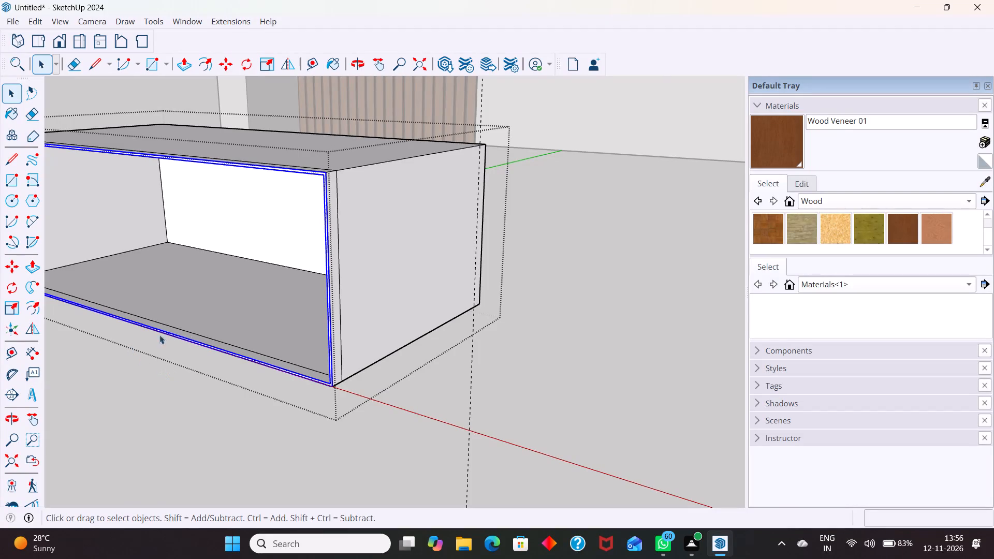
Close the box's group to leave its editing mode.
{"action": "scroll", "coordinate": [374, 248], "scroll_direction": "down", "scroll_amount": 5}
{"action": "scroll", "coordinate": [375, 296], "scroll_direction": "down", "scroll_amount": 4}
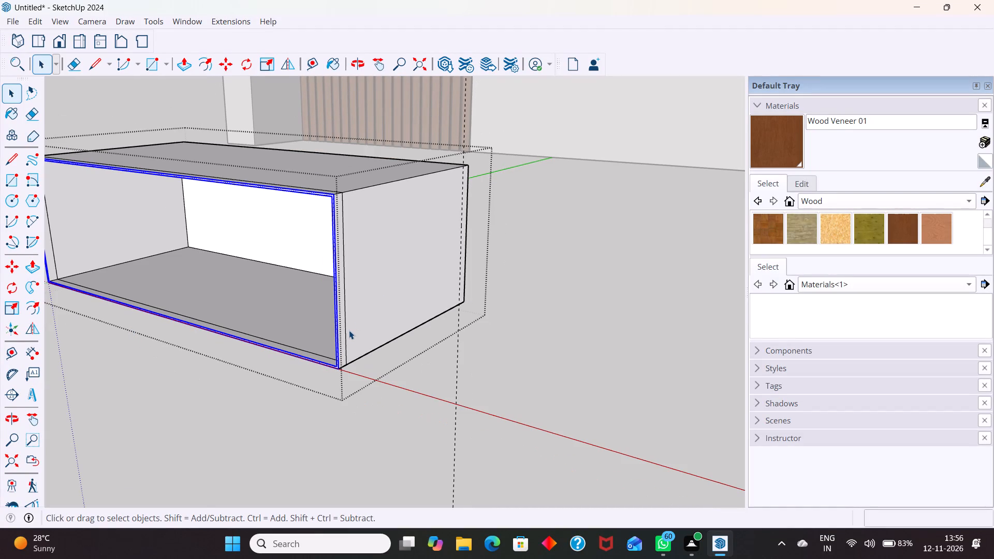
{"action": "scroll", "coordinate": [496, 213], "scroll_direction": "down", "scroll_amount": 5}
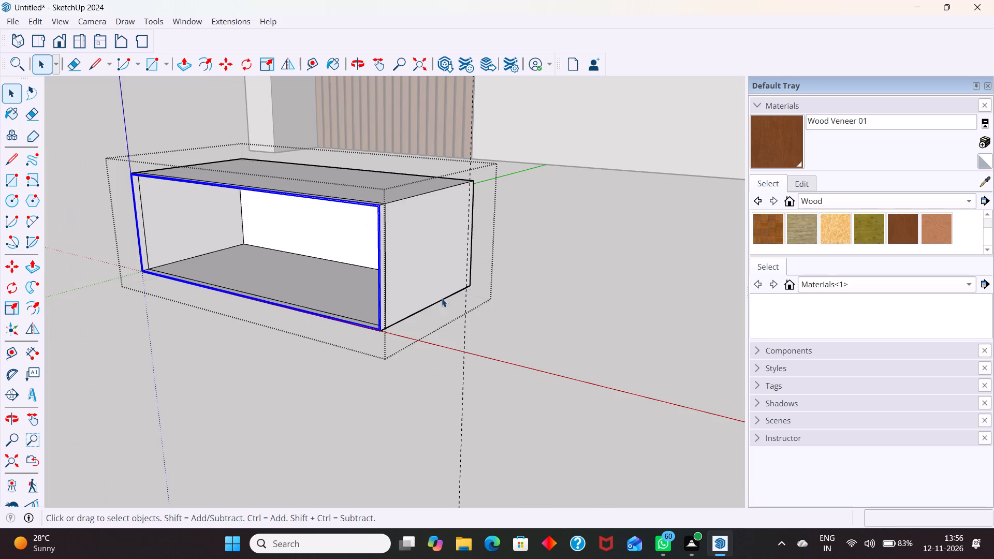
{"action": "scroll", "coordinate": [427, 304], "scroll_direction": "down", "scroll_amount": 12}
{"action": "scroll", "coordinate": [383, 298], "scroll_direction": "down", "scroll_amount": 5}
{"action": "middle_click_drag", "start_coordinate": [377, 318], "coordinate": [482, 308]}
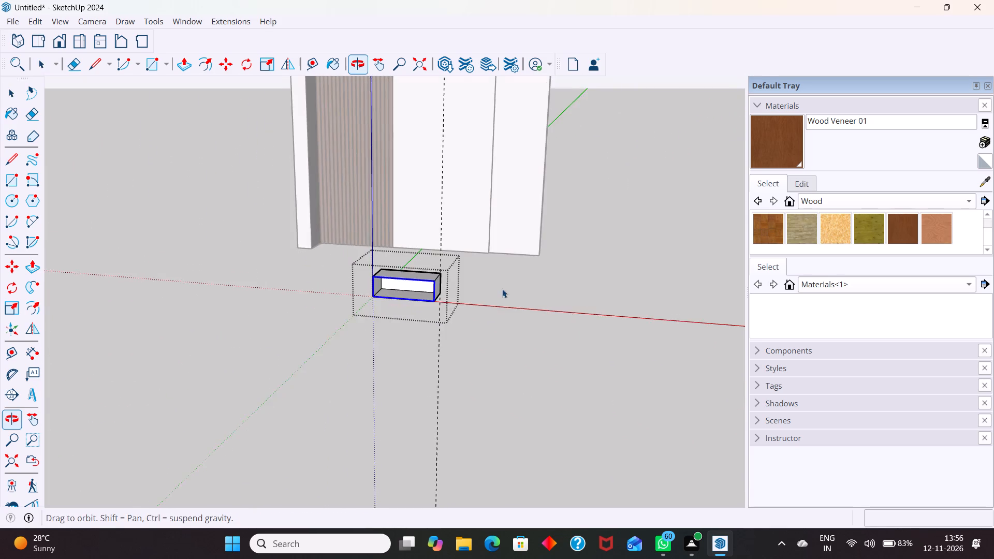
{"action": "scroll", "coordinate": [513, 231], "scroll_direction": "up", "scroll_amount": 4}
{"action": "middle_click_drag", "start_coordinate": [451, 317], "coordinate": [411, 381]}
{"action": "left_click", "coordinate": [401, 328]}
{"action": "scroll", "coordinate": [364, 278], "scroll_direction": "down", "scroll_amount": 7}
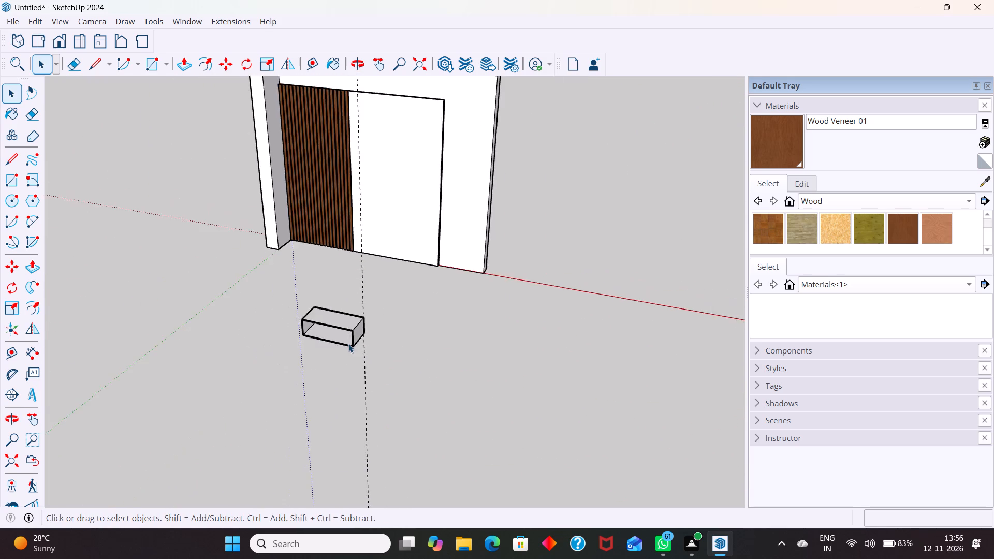
Open the box's group and delete the vertical dashed guide line at the box's rear corner.
{"action": "scroll", "coordinate": [342, 364], "scroll_direction": "up", "scroll_amount": 10}
{"action": "scroll", "coordinate": [400, 208], "scroll_direction": "up", "scroll_amount": 2}
{"action": "left_click", "coordinate": [383, 223]}
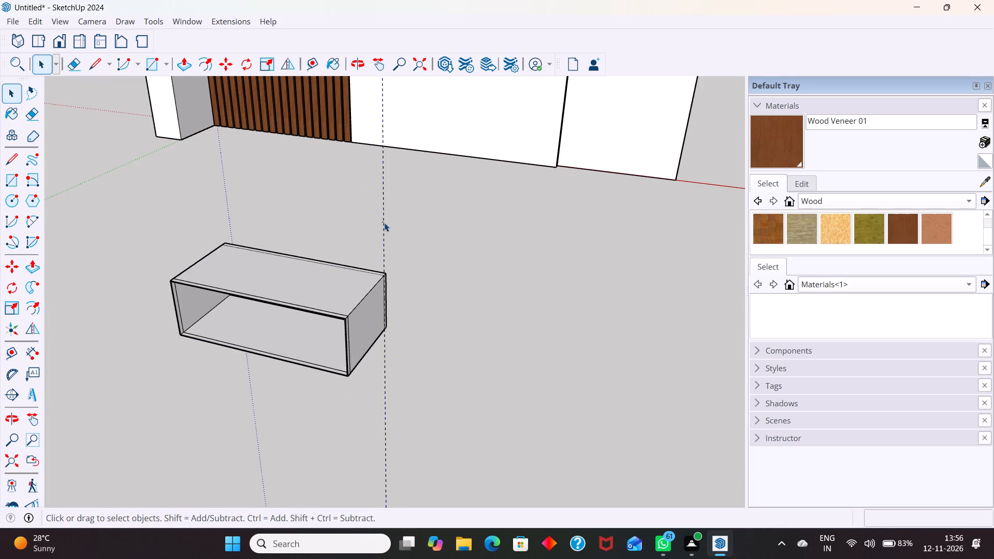
{"action": "triple_click", "coordinate": [384, 223]}
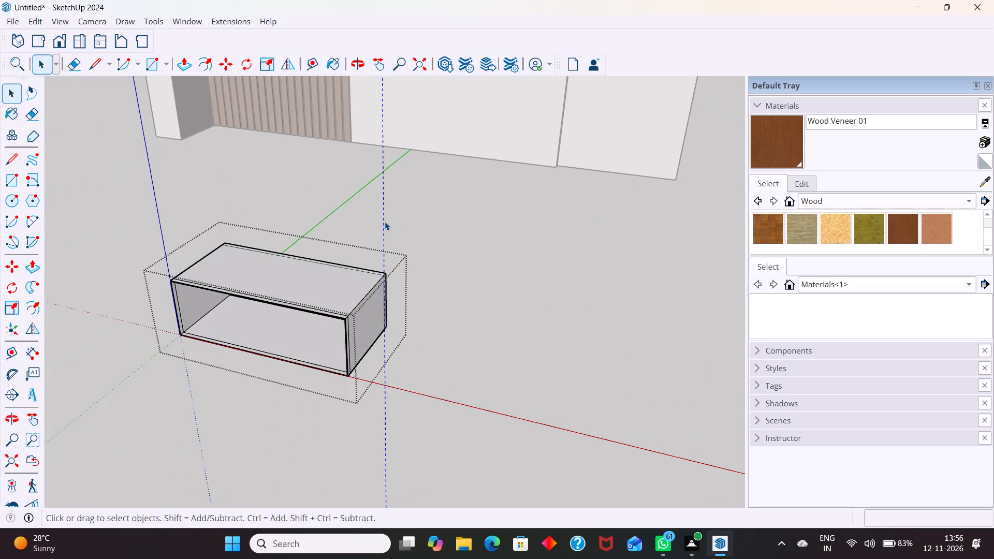
{"action": "key", "text": "Delete"}
Examine the box's closed end, rear upper corner and open front from several angles.
{"action": "scroll", "coordinate": [319, 269], "scroll_direction": "down", "scroll_amount": 3}
{"action": "scroll", "coordinate": [363, 281], "scroll_direction": "up", "scroll_amount": 5}
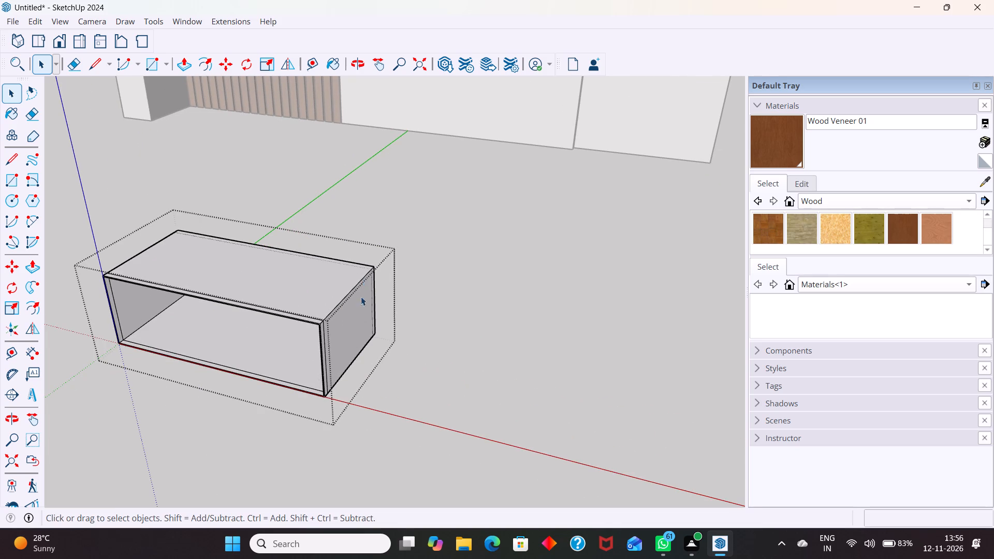
{"action": "middle_click_drag", "start_coordinate": [360, 300], "coordinate": [287, 329]}
{"action": "scroll", "coordinate": [328, 311], "scroll_direction": "up", "scroll_amount": 9}
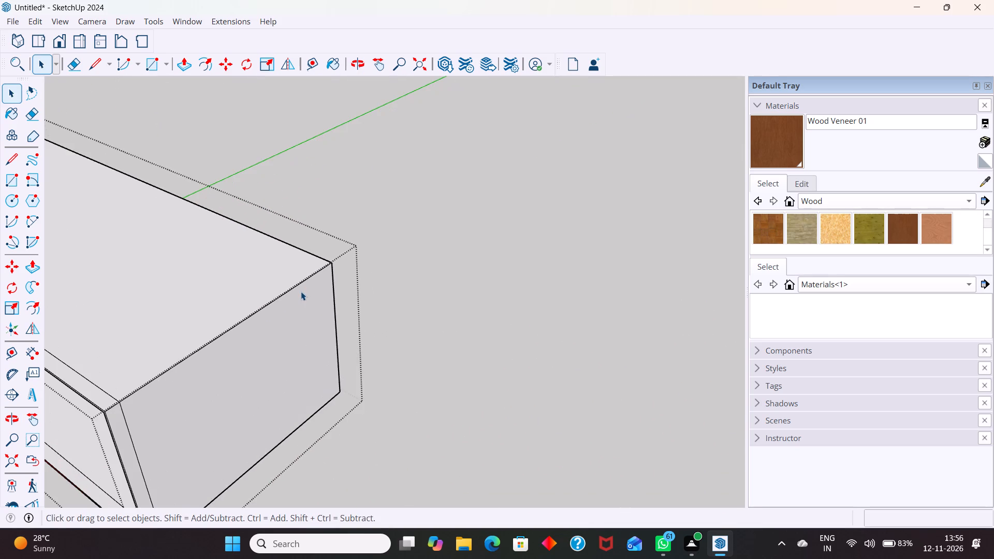
{"action": "scroll", "coordinate": [324, 268], "scroll_direction": "down", "scroll_amount": 12}
{"action": "middle_click_drag", "start_coordinate": [290, 290], "coordinate": [337, 258]}
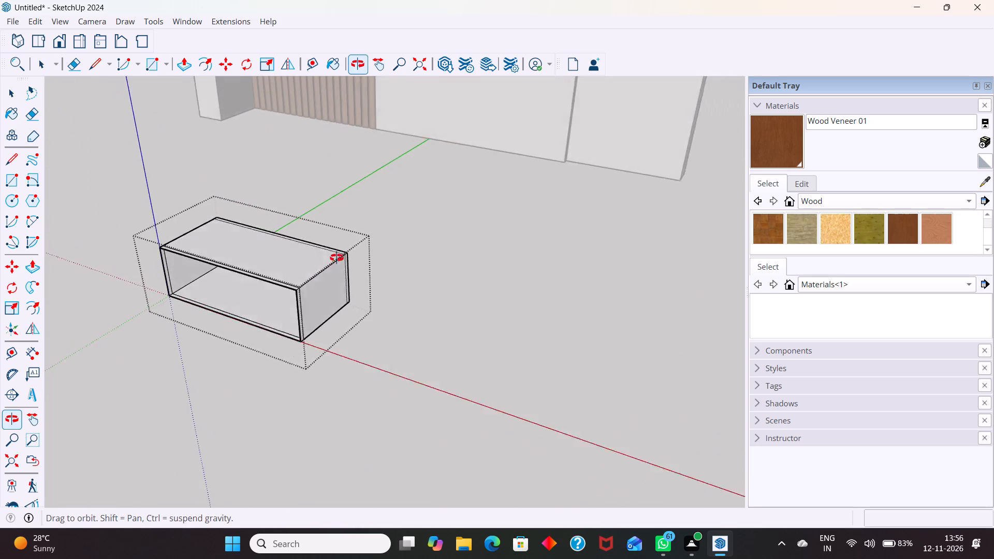
{"action": "middle_click_drag", "start_coordinate": [337, 258], "coordinate": [346, 241]}
{"action": "scroll", "coordinate": [346, 238], "scroll_direction": "up", "scroll_amount": 6}
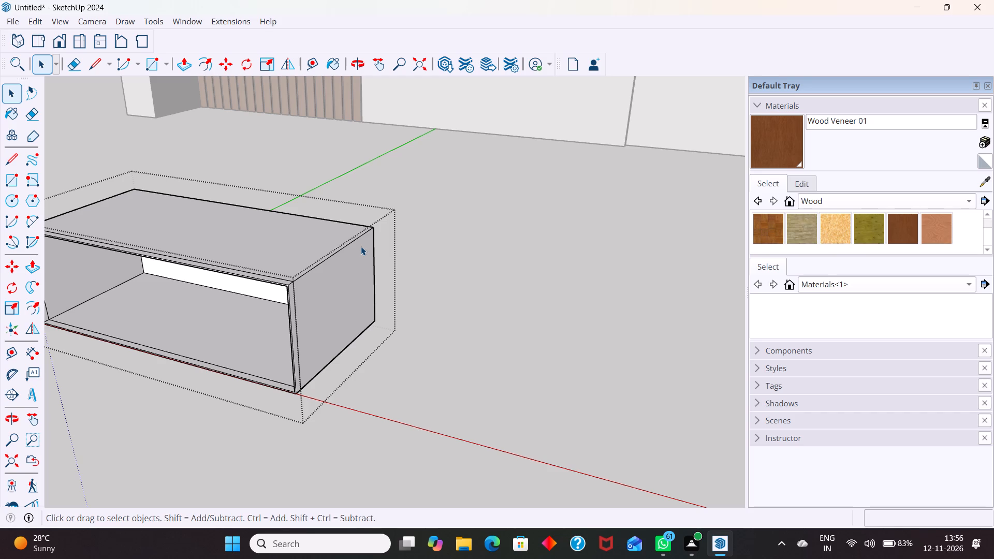
{"action": "scroll", "coordinate": [309, 225], "scroll_direction": "down", "scroll_amount": 12}
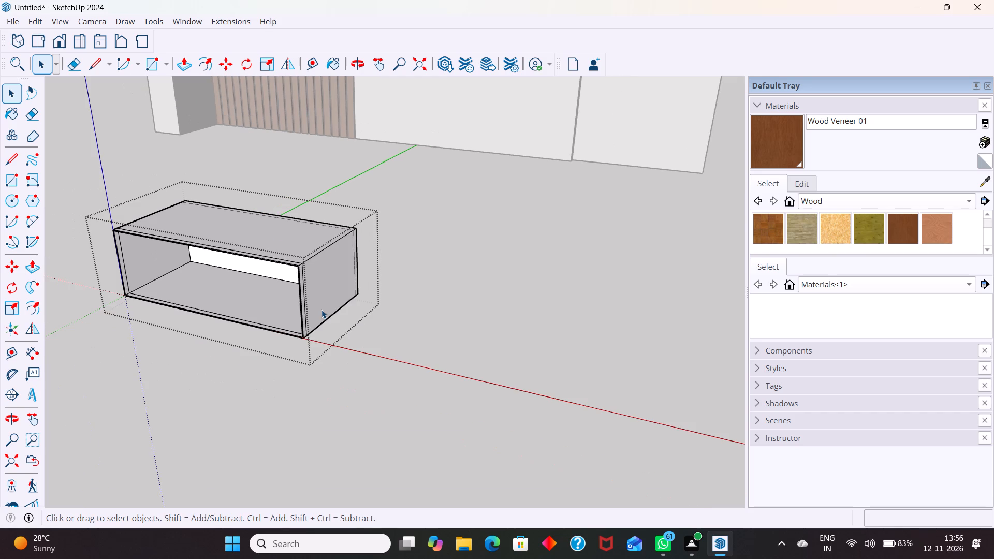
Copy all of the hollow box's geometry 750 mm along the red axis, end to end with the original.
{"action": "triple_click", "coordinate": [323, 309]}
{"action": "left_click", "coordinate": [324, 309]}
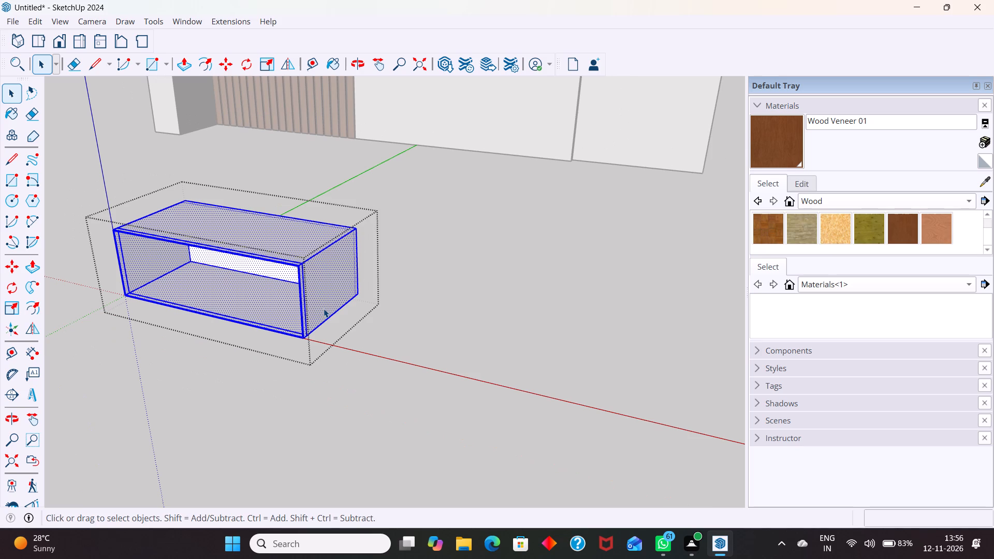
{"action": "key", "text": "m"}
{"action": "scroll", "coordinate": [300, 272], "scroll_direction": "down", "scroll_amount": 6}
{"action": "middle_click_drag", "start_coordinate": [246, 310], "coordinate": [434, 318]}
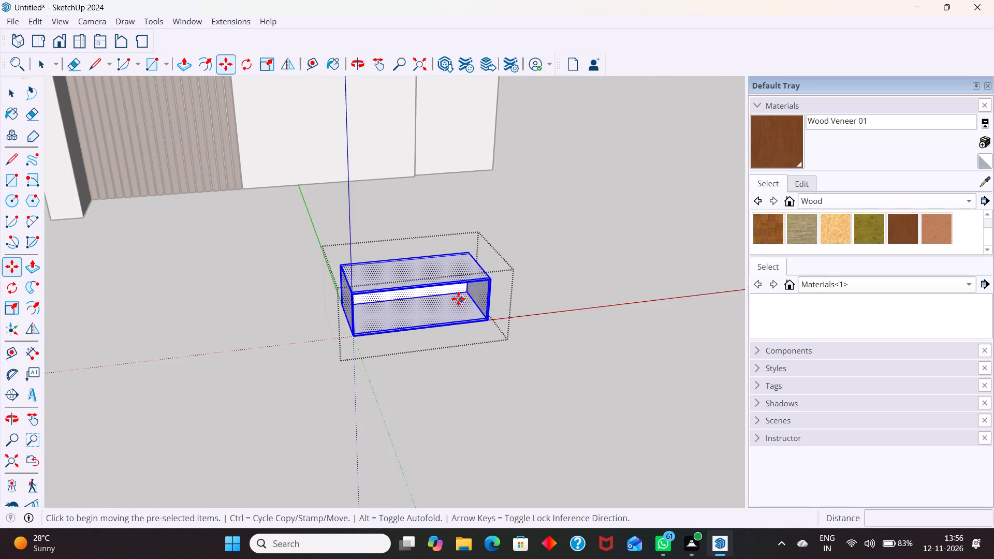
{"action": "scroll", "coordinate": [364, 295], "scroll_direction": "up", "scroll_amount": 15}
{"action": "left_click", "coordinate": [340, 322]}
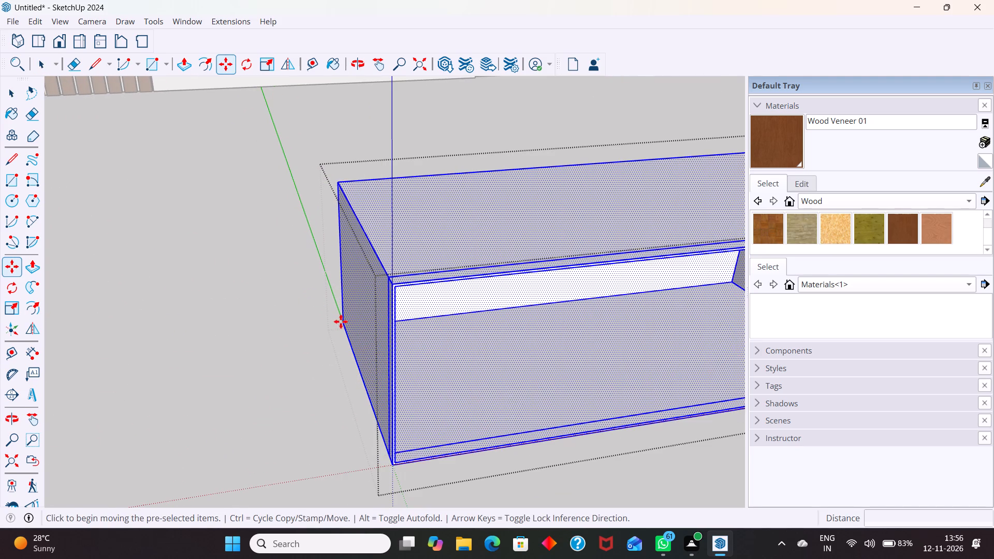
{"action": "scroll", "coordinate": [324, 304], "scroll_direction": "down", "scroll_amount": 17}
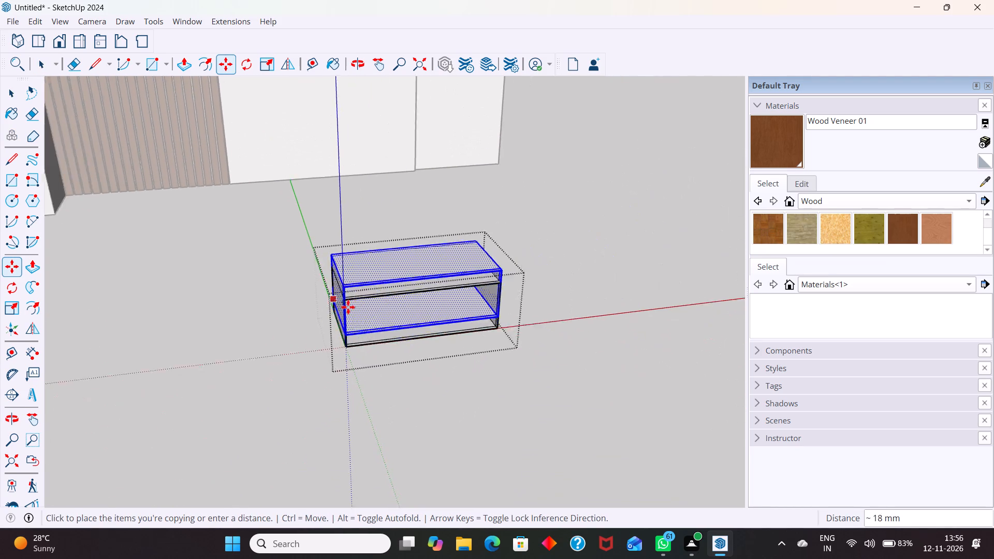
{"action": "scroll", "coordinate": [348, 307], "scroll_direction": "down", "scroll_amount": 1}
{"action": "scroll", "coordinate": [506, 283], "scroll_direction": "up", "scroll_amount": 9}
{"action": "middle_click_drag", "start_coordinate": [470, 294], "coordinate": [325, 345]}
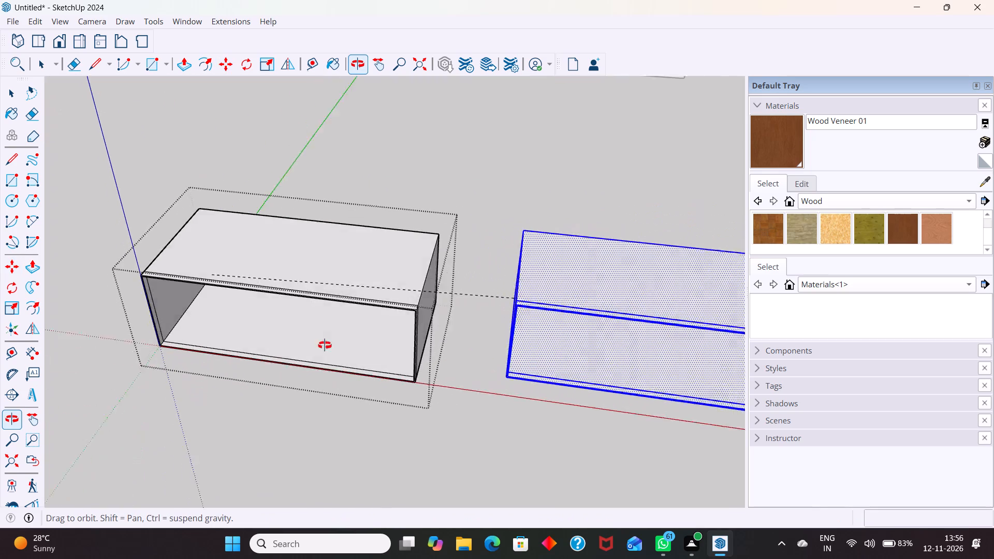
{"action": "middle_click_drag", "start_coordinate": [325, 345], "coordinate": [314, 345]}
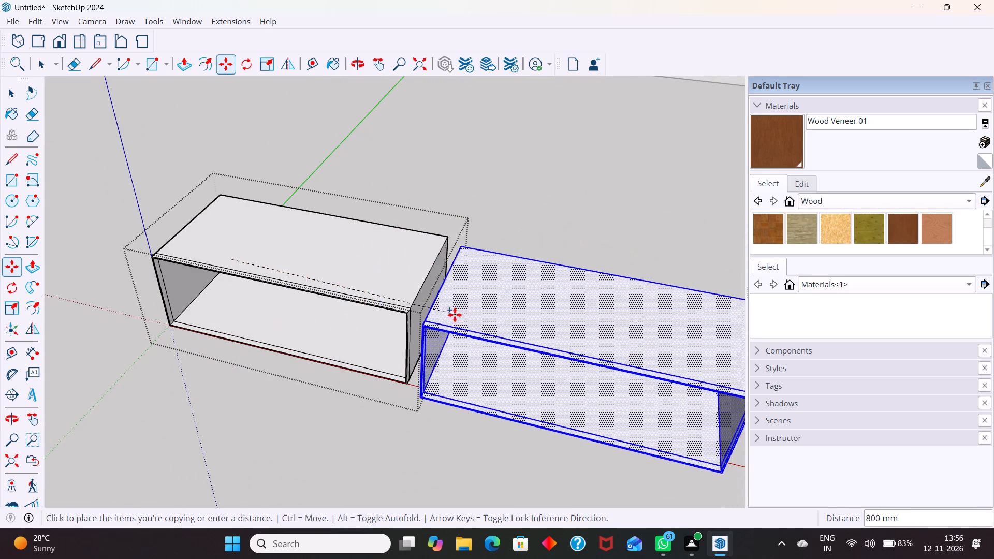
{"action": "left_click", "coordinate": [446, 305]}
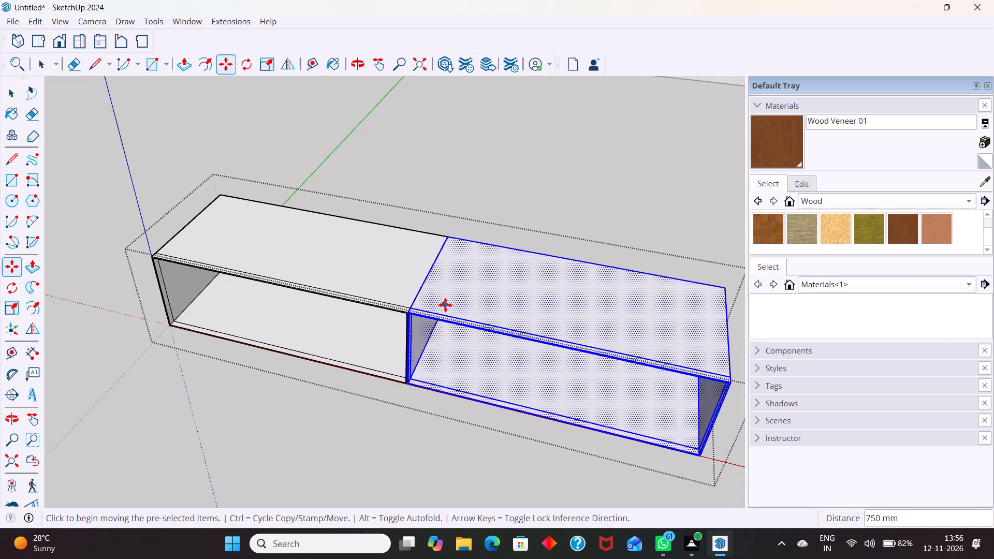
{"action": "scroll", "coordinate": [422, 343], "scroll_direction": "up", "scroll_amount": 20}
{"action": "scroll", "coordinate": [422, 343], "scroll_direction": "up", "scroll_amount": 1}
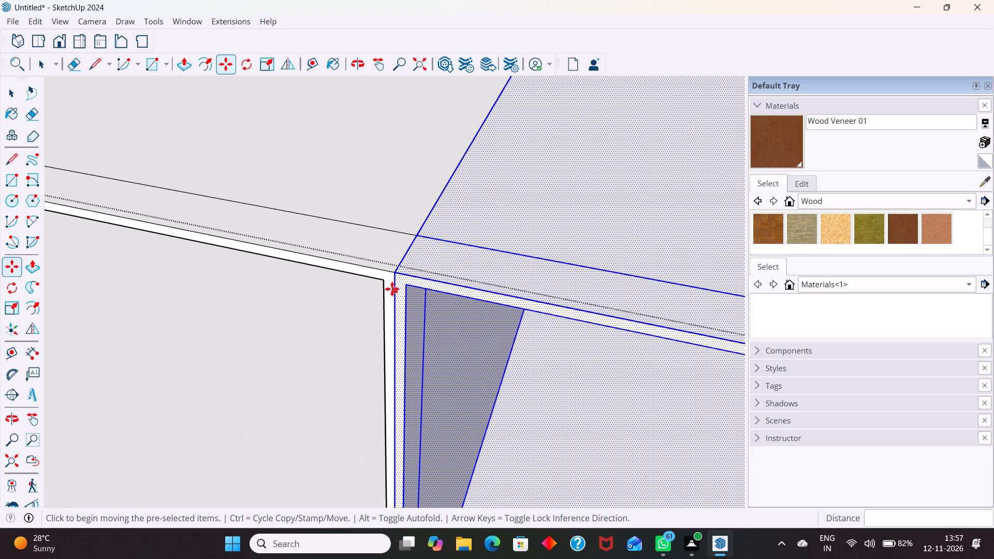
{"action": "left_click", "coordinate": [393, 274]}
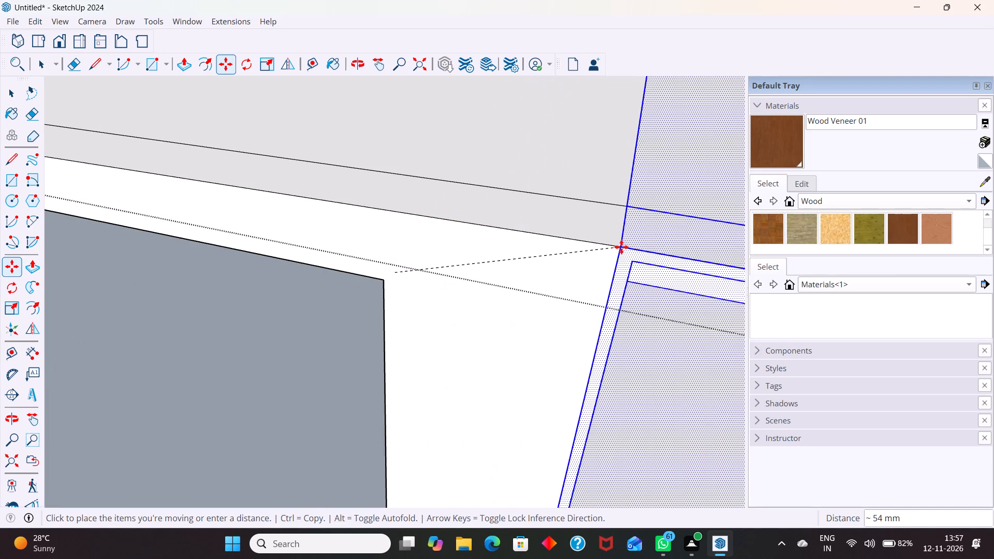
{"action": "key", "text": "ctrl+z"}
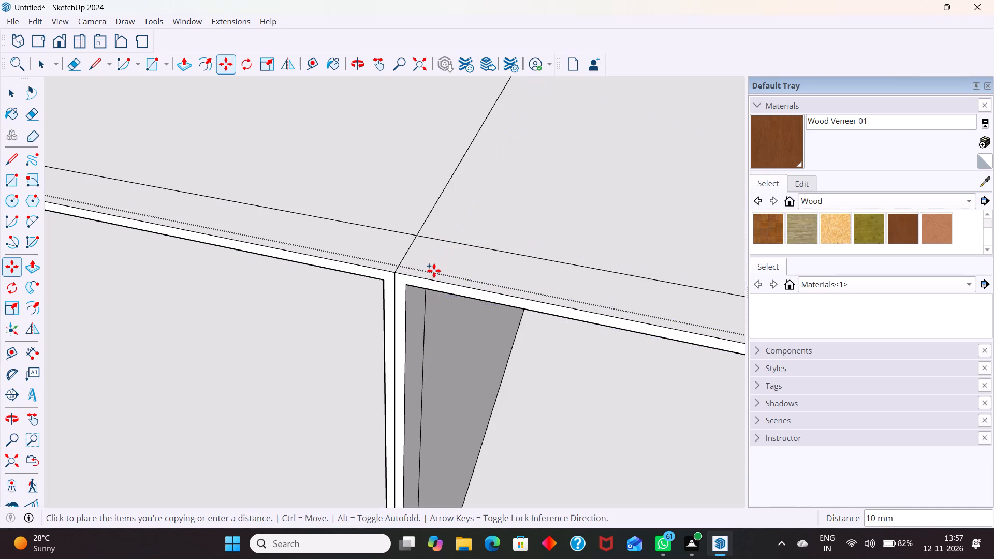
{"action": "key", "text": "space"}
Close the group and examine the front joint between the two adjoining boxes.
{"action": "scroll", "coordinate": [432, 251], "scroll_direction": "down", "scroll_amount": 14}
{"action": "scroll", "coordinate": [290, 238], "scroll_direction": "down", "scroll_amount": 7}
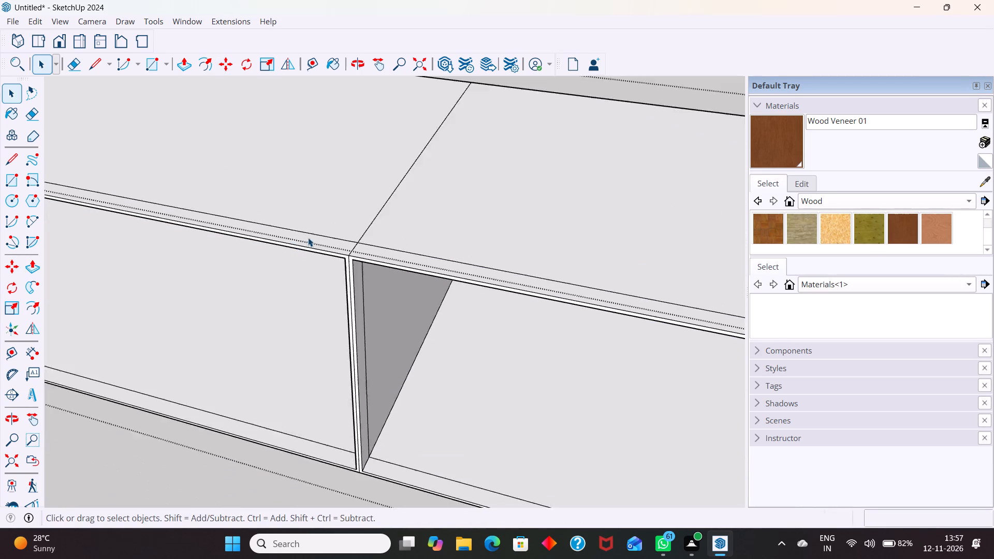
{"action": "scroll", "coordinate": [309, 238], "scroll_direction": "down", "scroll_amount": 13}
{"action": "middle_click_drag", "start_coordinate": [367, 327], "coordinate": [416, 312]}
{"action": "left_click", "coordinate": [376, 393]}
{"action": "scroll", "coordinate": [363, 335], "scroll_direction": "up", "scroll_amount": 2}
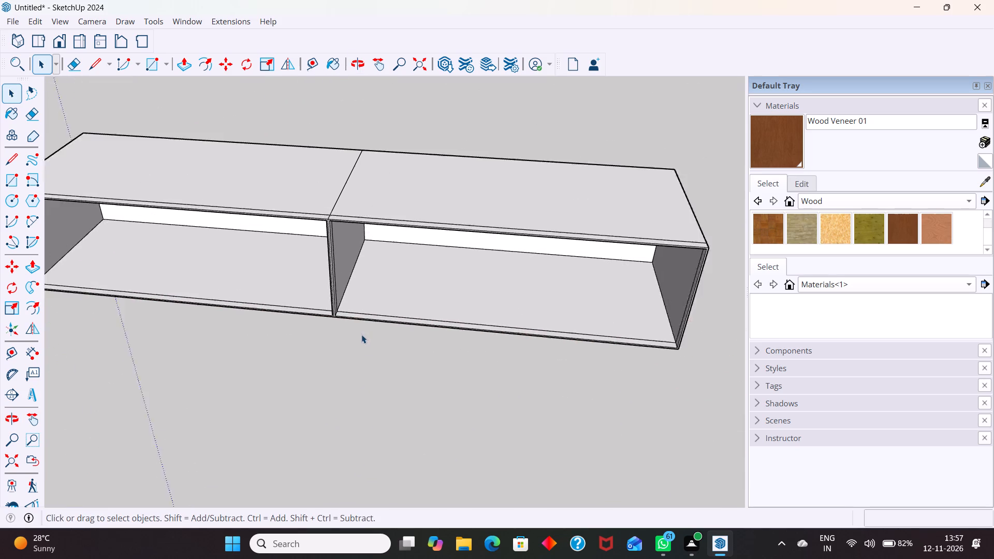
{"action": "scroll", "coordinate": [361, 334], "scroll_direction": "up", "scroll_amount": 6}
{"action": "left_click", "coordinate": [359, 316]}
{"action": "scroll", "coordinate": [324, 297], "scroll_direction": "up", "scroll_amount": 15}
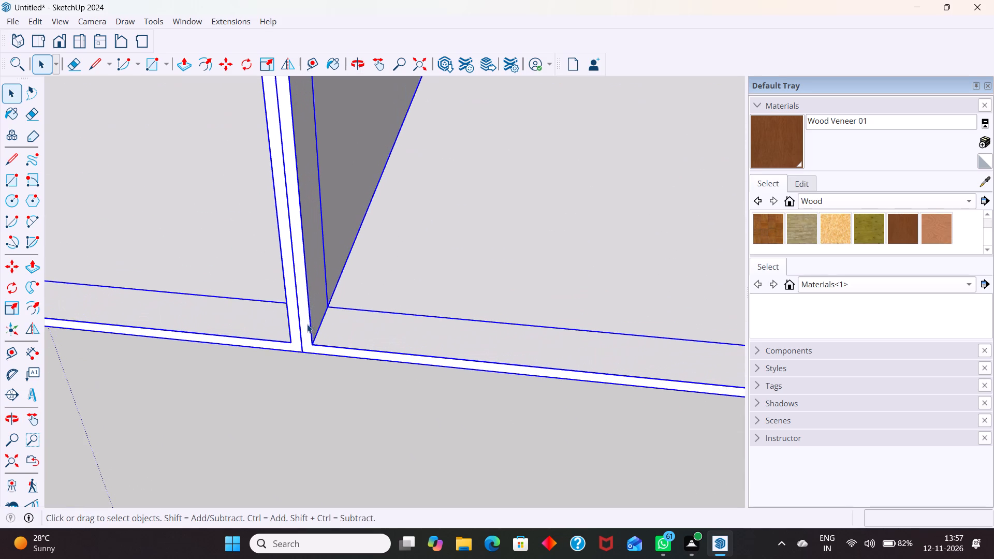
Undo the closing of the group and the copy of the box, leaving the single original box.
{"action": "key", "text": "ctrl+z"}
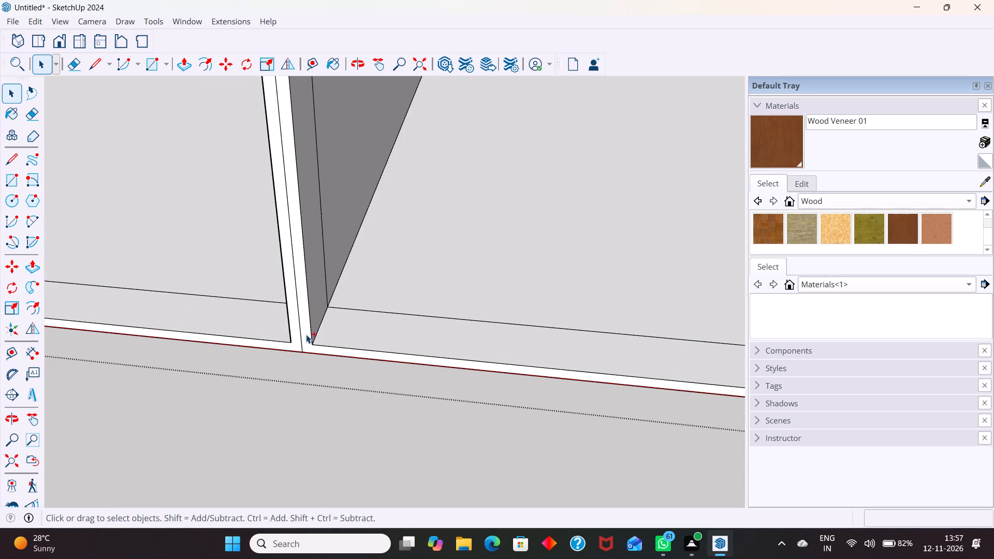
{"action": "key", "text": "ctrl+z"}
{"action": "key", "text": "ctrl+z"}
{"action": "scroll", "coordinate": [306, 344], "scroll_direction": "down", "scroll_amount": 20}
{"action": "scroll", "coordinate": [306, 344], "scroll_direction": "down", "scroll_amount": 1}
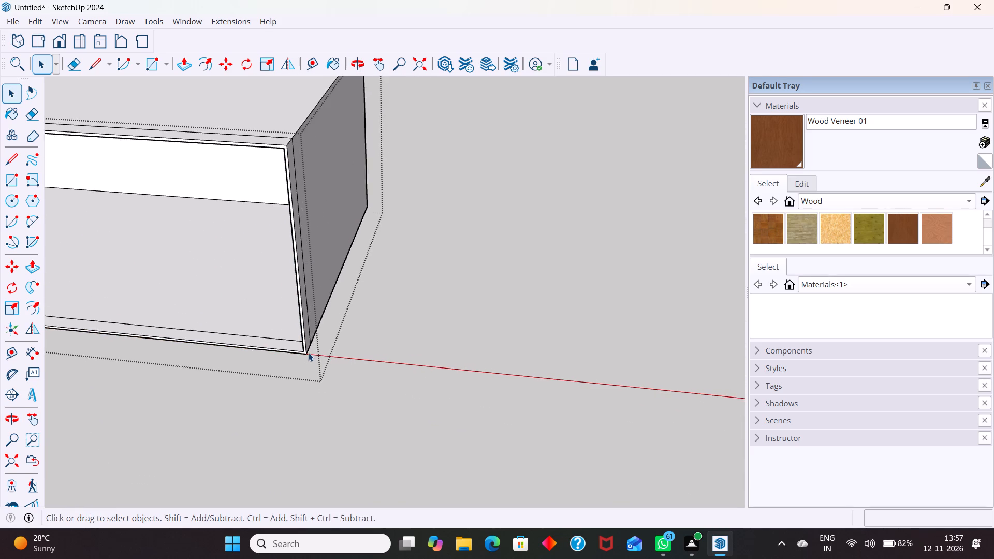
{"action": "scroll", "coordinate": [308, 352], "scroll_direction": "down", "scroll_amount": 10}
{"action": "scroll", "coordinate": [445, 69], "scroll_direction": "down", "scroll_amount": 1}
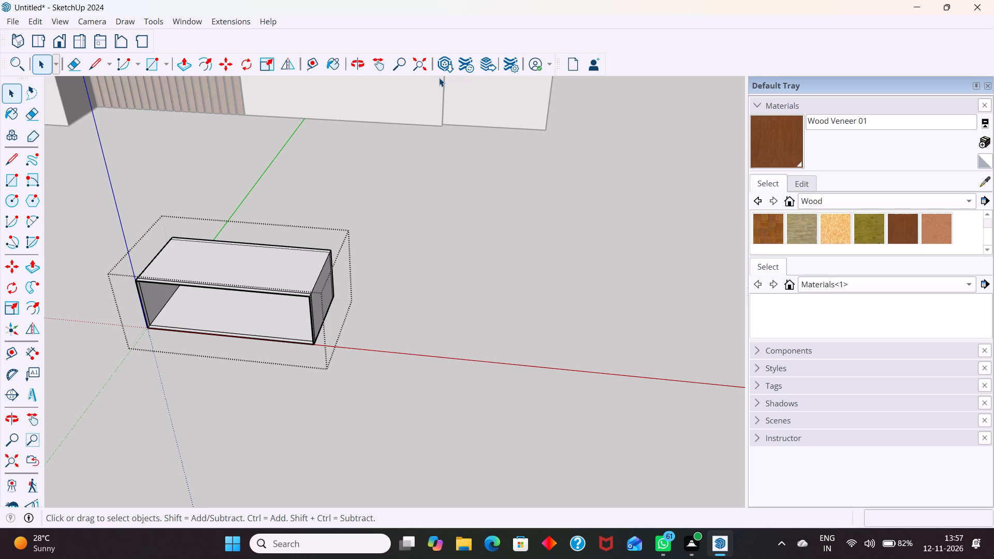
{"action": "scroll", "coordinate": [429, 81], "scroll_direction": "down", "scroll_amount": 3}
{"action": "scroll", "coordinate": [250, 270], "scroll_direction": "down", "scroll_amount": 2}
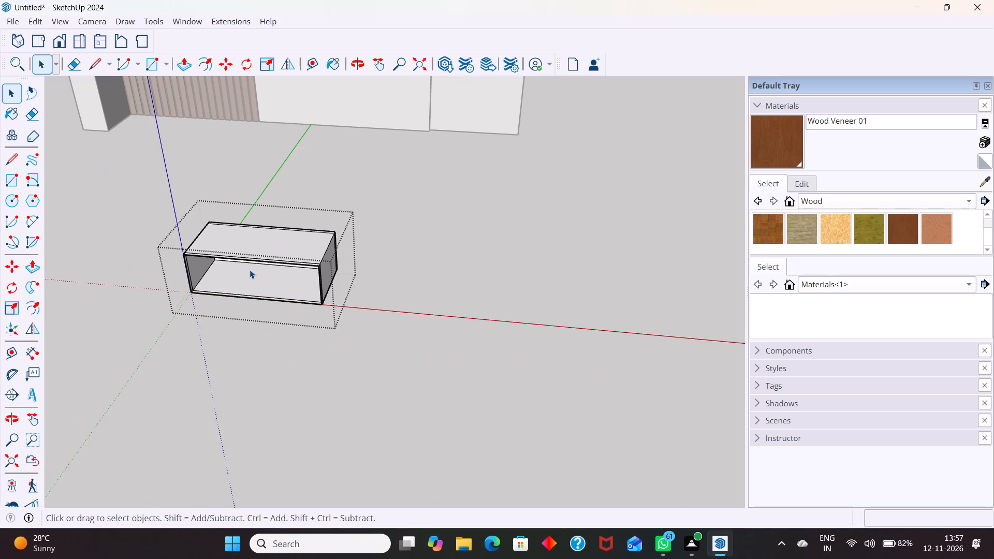
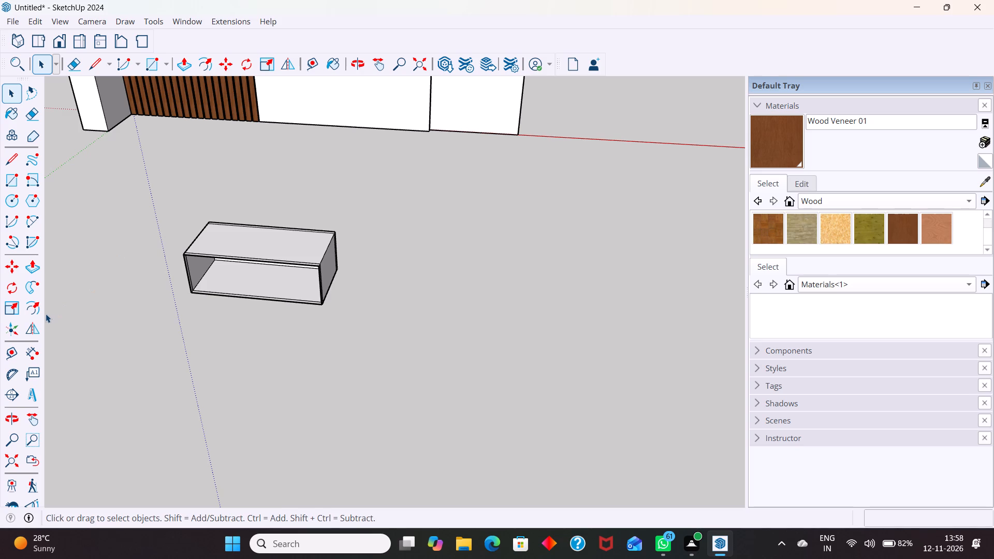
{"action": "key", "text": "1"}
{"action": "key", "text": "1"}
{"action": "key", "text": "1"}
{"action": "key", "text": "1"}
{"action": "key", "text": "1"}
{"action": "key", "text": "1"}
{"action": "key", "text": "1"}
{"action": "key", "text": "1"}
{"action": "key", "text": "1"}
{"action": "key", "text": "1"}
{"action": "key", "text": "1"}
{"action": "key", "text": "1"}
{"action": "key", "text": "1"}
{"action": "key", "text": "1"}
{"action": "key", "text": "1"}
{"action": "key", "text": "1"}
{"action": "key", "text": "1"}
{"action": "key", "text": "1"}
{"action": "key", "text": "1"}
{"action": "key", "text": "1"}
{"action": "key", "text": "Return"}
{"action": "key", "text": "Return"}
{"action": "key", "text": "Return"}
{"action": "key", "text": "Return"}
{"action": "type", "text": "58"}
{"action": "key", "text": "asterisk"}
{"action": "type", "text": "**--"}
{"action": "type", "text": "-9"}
Delete the hollow box unit in front of the wall.
{"action": "left_click", "coordinate": [224, 246]}
{"action": "left_click", "coordinate": [246, 256]}
{"action": "key", "text": "Delete"}
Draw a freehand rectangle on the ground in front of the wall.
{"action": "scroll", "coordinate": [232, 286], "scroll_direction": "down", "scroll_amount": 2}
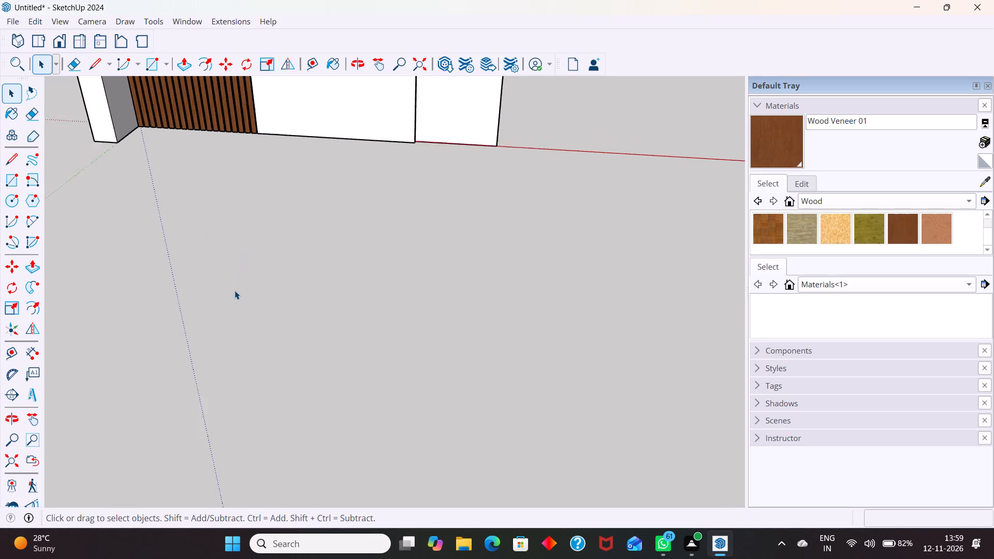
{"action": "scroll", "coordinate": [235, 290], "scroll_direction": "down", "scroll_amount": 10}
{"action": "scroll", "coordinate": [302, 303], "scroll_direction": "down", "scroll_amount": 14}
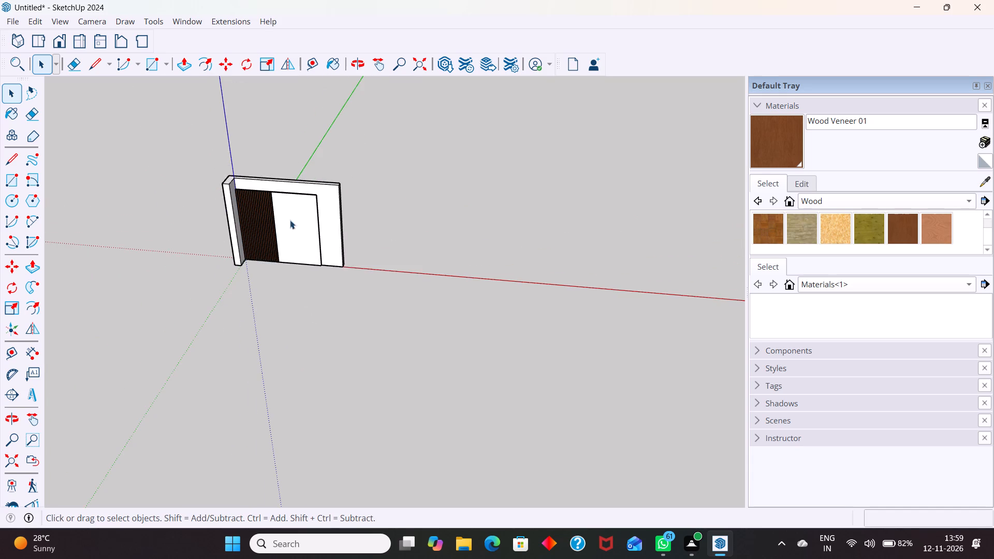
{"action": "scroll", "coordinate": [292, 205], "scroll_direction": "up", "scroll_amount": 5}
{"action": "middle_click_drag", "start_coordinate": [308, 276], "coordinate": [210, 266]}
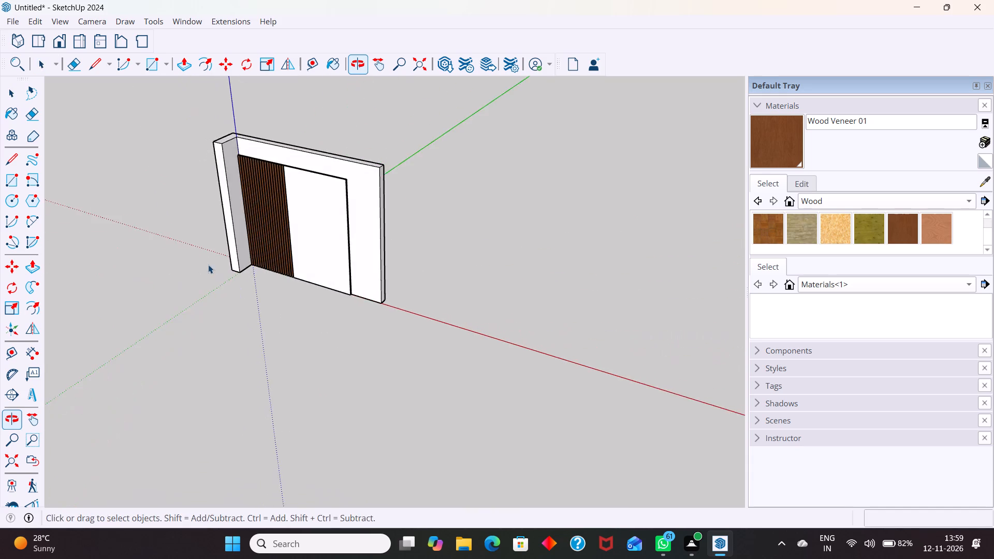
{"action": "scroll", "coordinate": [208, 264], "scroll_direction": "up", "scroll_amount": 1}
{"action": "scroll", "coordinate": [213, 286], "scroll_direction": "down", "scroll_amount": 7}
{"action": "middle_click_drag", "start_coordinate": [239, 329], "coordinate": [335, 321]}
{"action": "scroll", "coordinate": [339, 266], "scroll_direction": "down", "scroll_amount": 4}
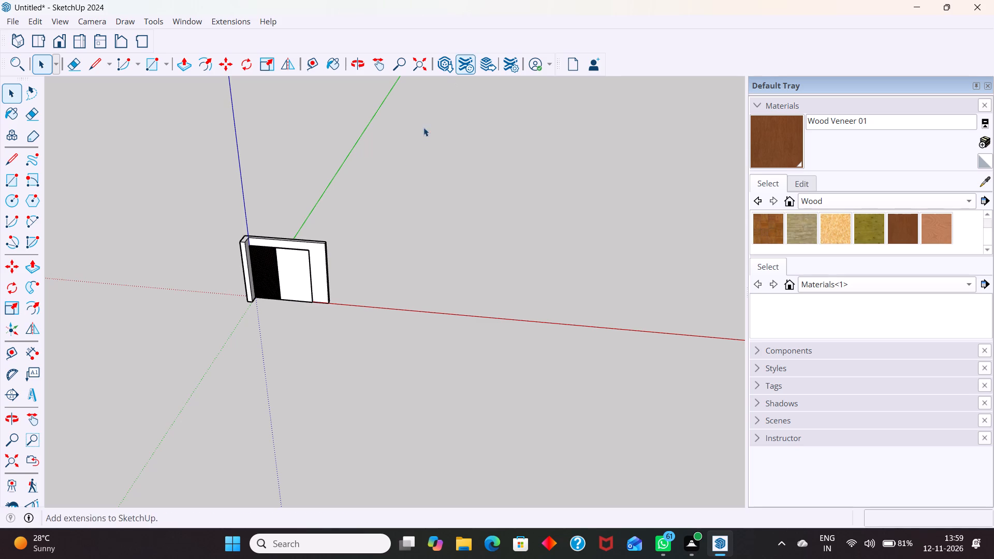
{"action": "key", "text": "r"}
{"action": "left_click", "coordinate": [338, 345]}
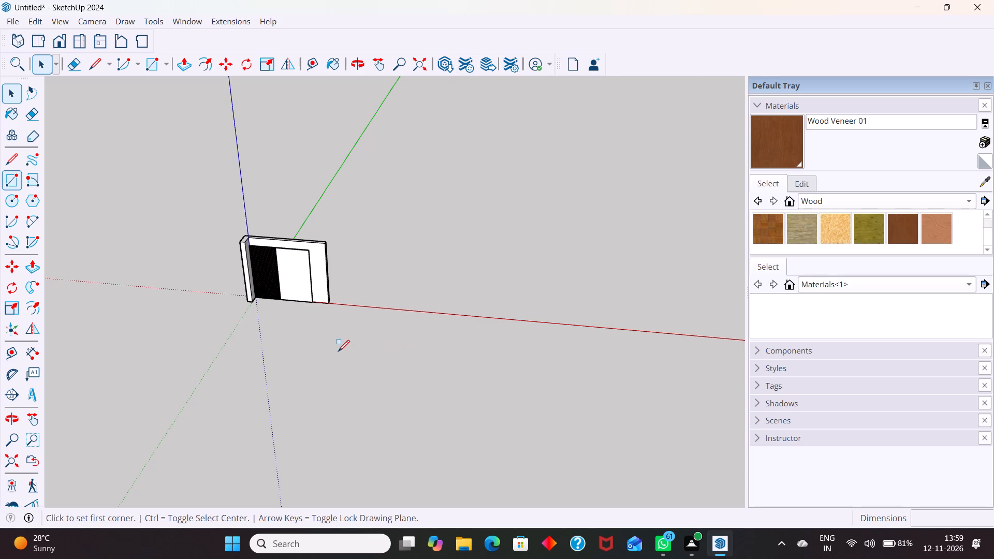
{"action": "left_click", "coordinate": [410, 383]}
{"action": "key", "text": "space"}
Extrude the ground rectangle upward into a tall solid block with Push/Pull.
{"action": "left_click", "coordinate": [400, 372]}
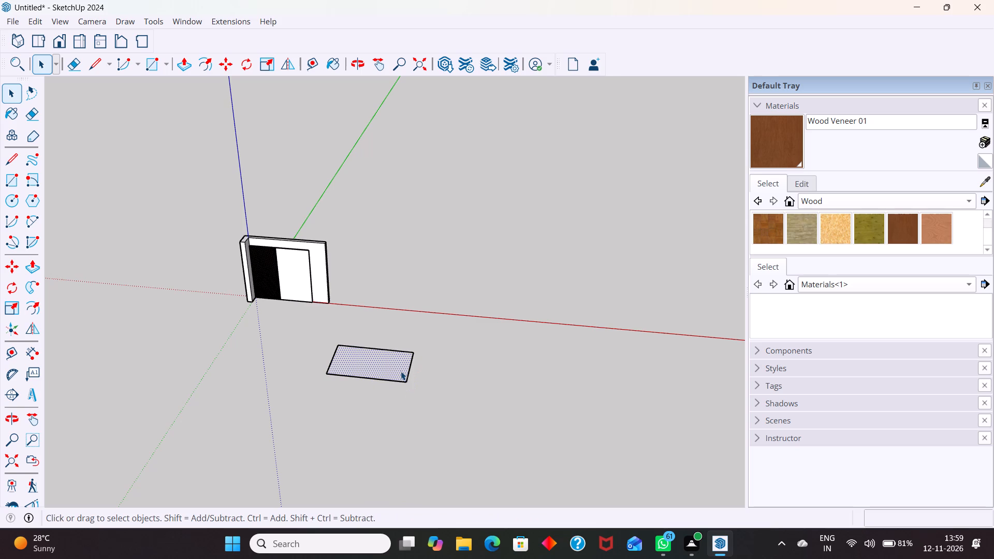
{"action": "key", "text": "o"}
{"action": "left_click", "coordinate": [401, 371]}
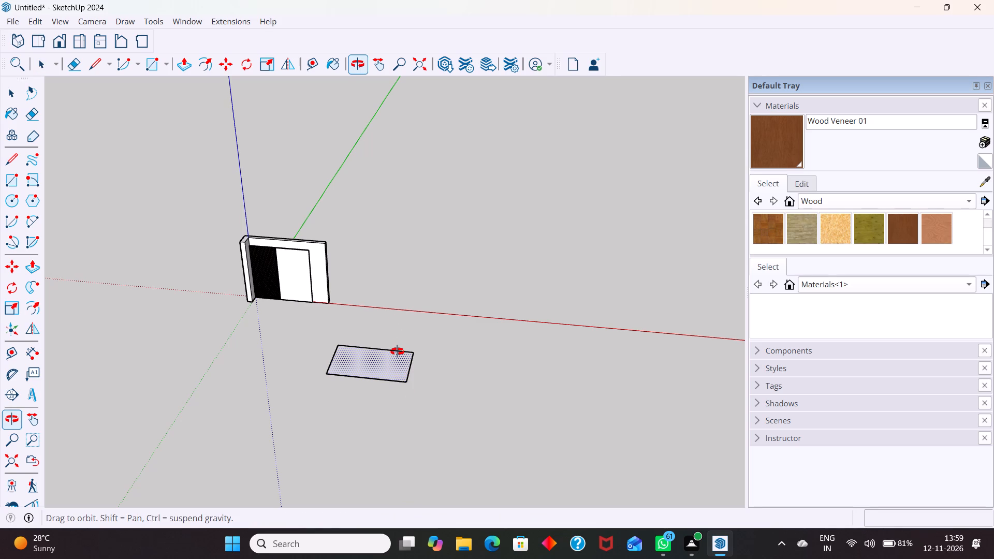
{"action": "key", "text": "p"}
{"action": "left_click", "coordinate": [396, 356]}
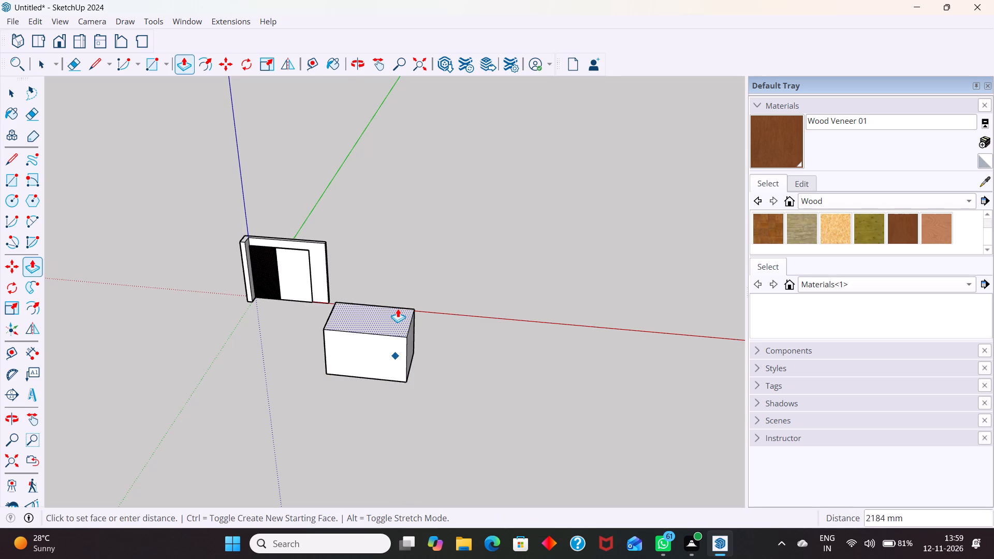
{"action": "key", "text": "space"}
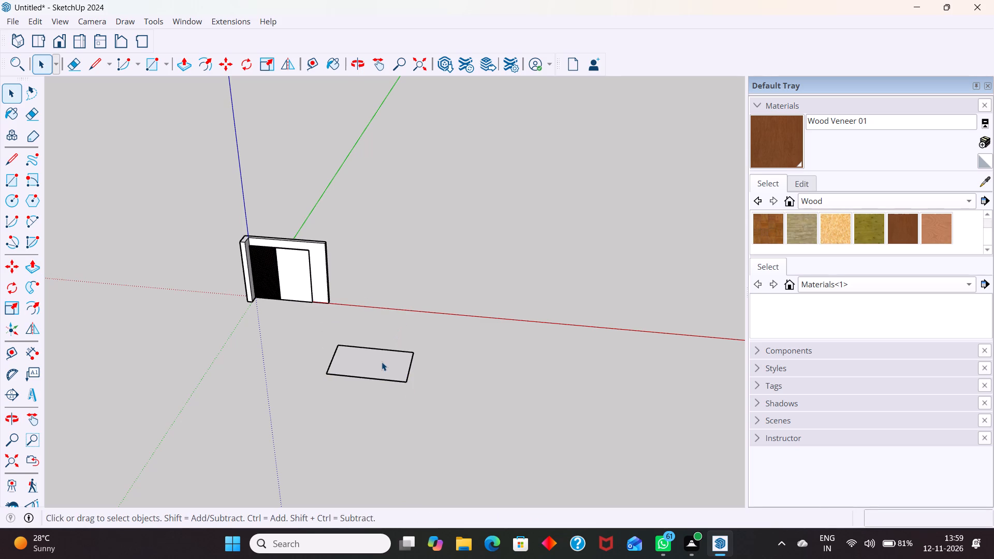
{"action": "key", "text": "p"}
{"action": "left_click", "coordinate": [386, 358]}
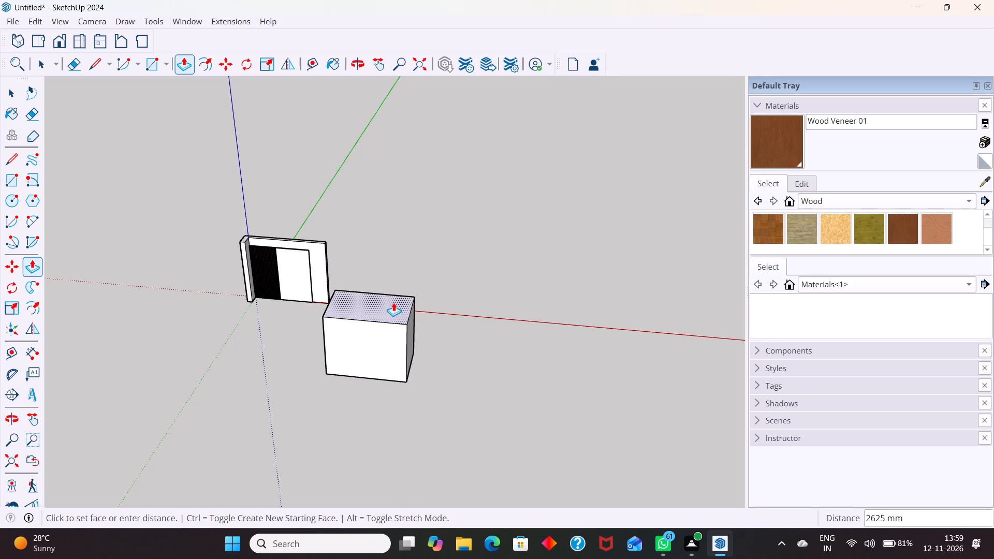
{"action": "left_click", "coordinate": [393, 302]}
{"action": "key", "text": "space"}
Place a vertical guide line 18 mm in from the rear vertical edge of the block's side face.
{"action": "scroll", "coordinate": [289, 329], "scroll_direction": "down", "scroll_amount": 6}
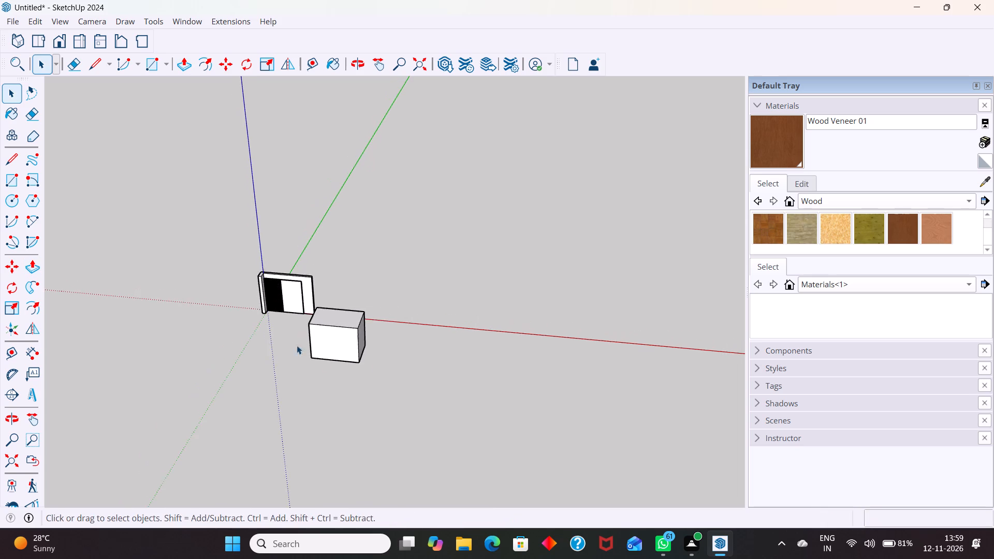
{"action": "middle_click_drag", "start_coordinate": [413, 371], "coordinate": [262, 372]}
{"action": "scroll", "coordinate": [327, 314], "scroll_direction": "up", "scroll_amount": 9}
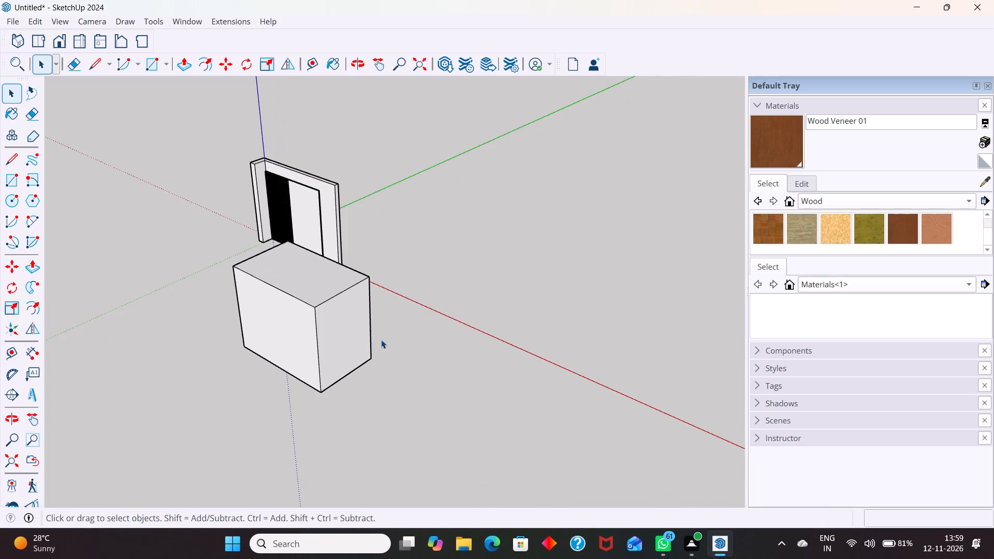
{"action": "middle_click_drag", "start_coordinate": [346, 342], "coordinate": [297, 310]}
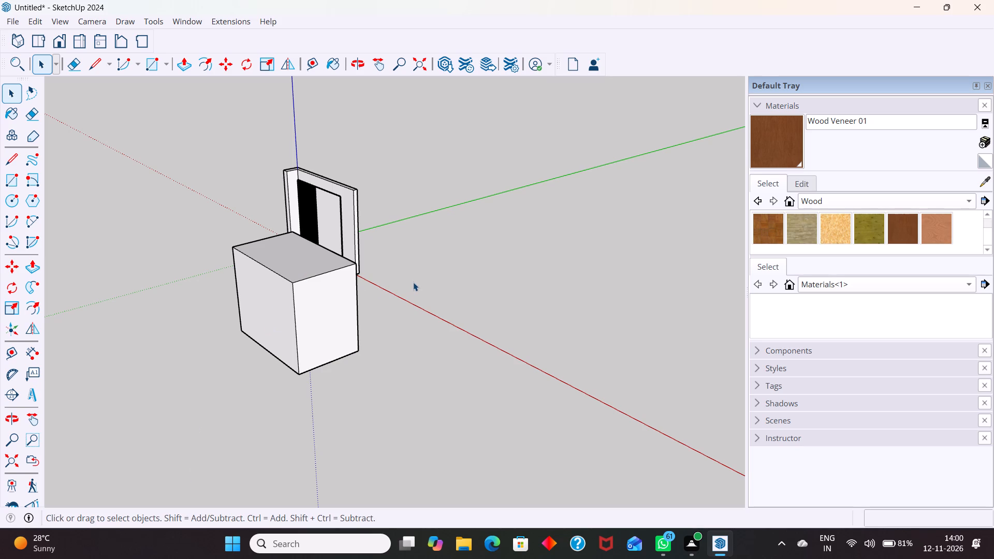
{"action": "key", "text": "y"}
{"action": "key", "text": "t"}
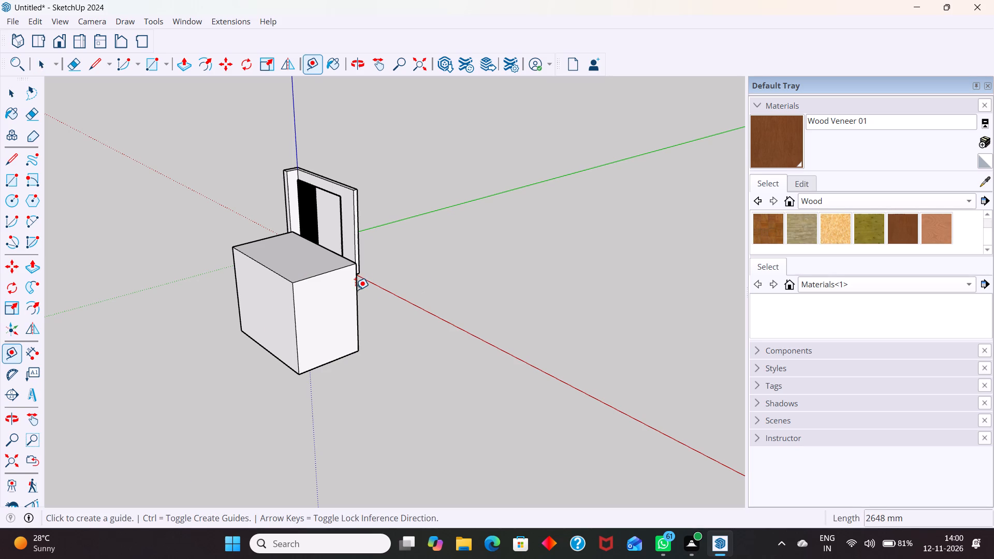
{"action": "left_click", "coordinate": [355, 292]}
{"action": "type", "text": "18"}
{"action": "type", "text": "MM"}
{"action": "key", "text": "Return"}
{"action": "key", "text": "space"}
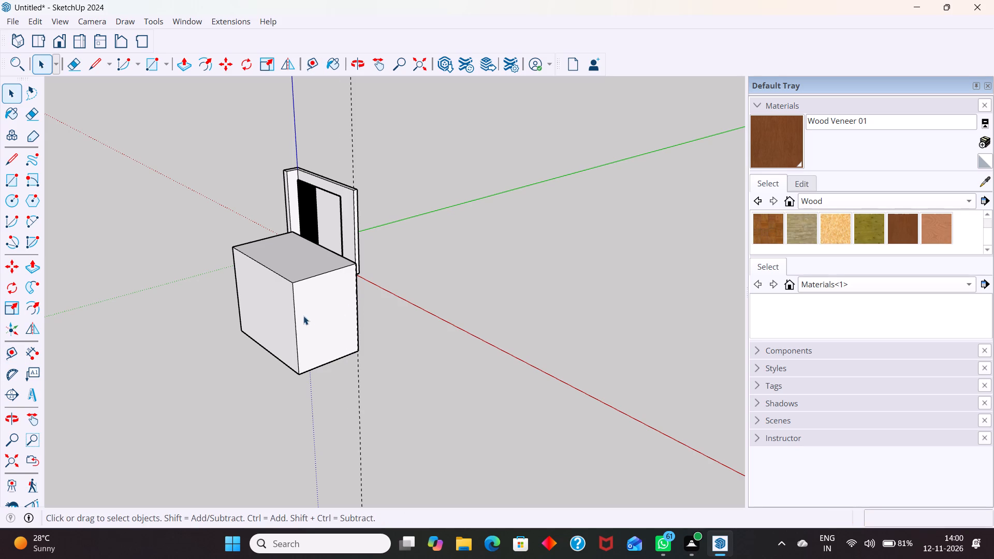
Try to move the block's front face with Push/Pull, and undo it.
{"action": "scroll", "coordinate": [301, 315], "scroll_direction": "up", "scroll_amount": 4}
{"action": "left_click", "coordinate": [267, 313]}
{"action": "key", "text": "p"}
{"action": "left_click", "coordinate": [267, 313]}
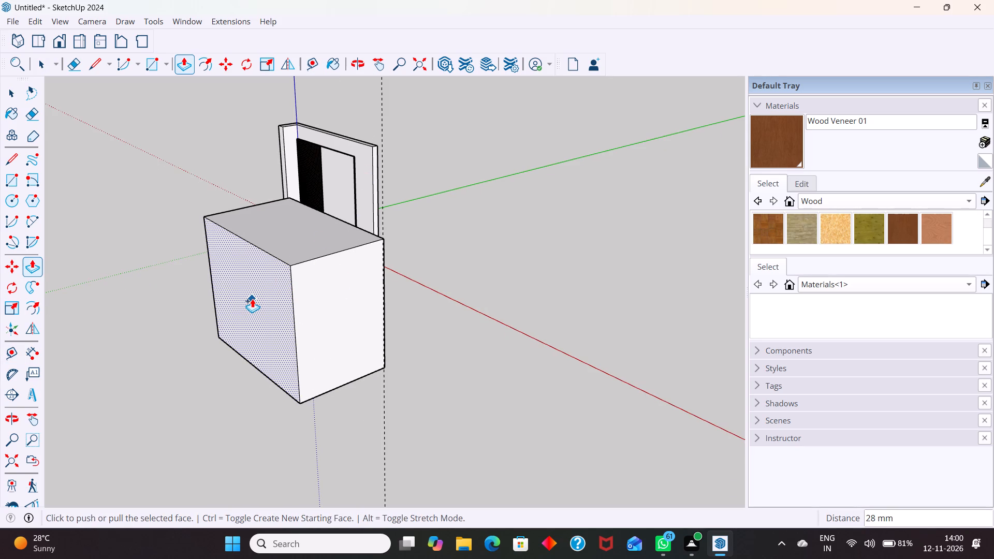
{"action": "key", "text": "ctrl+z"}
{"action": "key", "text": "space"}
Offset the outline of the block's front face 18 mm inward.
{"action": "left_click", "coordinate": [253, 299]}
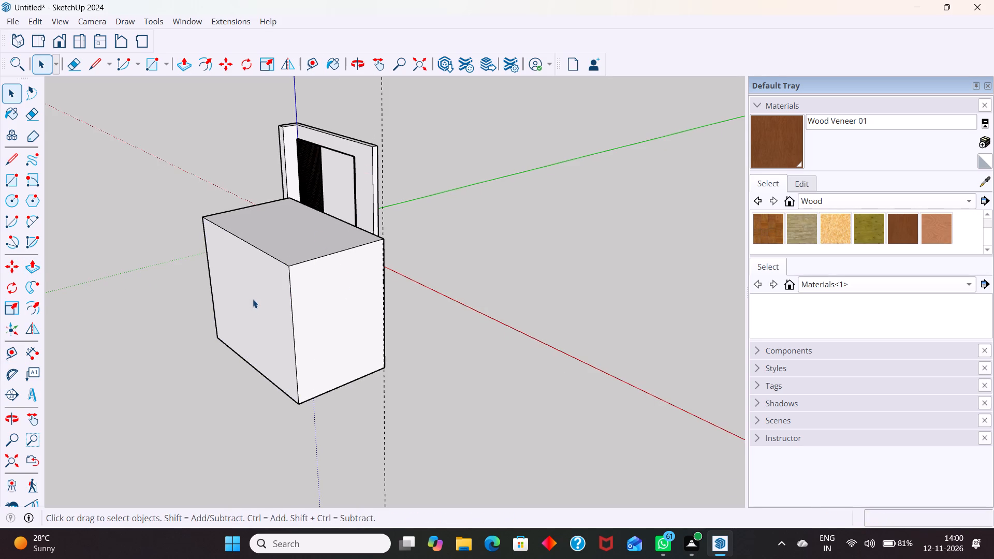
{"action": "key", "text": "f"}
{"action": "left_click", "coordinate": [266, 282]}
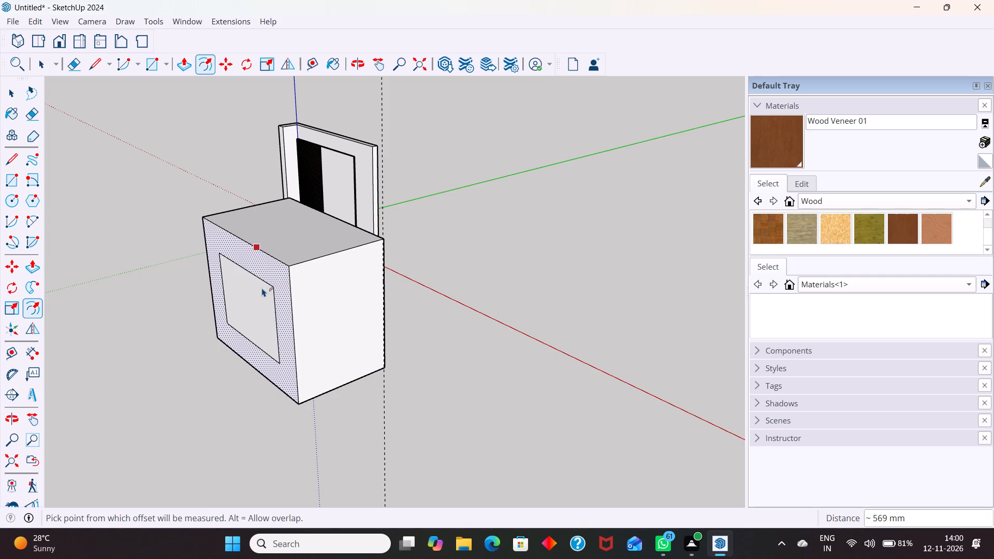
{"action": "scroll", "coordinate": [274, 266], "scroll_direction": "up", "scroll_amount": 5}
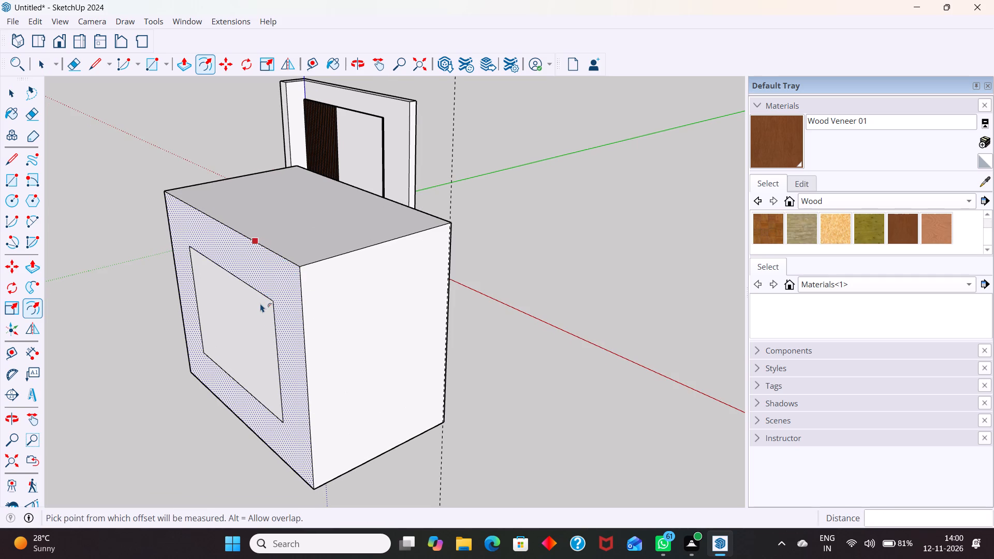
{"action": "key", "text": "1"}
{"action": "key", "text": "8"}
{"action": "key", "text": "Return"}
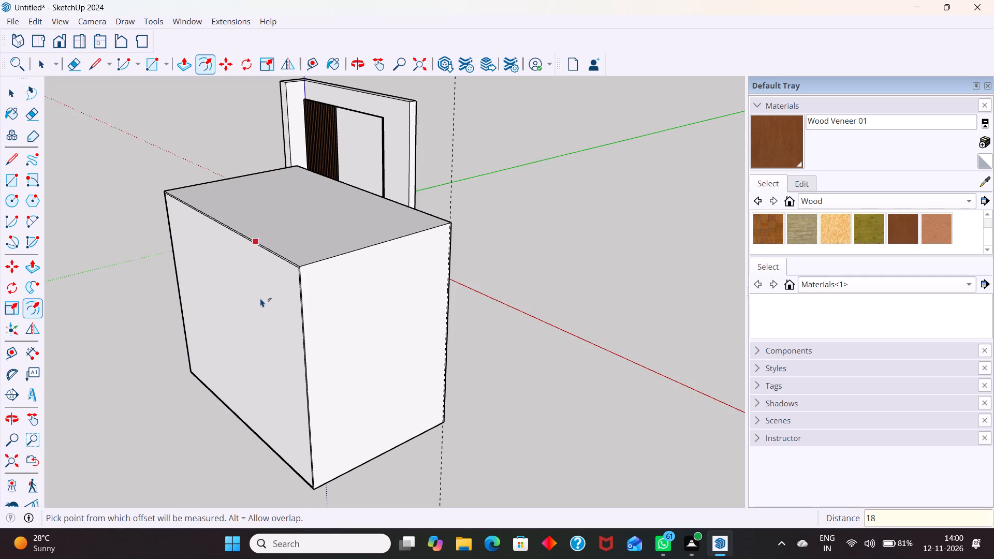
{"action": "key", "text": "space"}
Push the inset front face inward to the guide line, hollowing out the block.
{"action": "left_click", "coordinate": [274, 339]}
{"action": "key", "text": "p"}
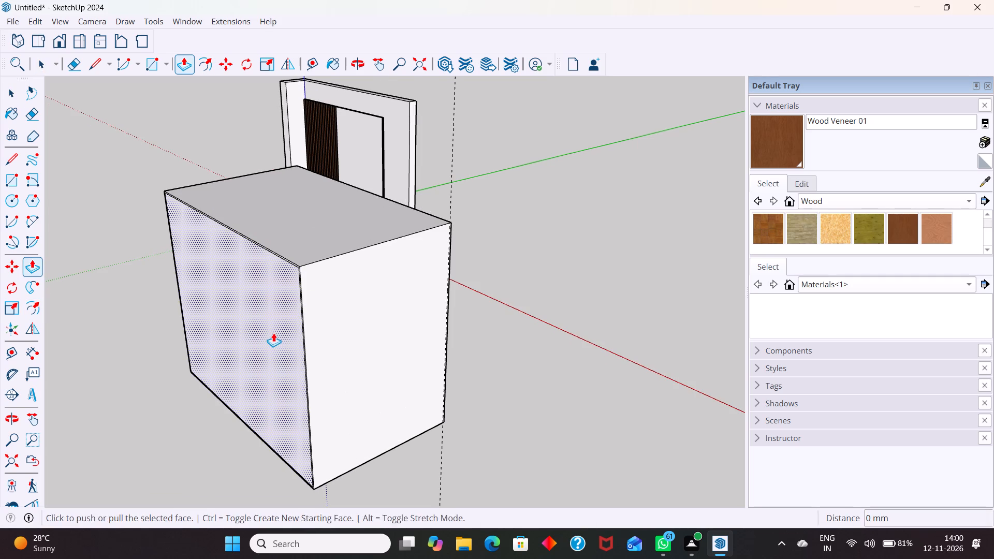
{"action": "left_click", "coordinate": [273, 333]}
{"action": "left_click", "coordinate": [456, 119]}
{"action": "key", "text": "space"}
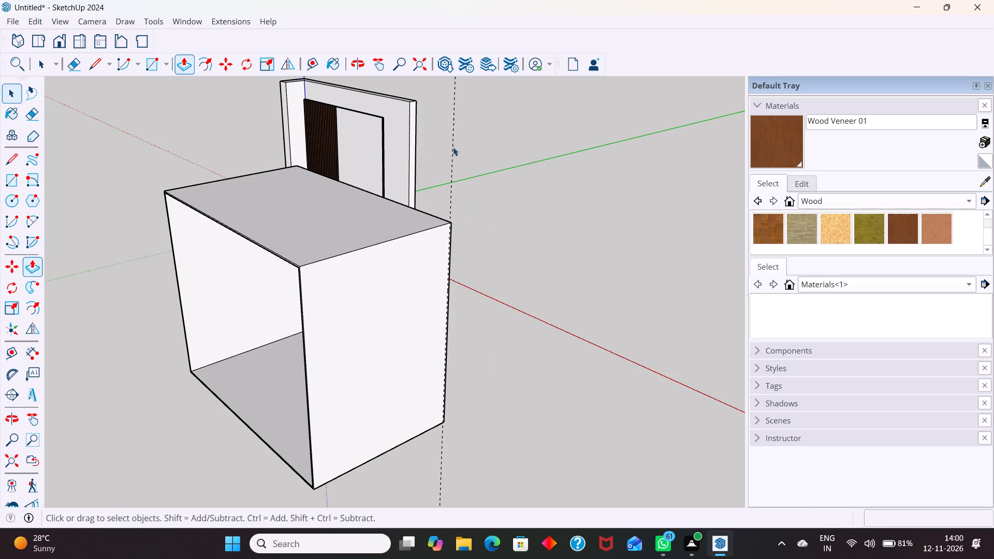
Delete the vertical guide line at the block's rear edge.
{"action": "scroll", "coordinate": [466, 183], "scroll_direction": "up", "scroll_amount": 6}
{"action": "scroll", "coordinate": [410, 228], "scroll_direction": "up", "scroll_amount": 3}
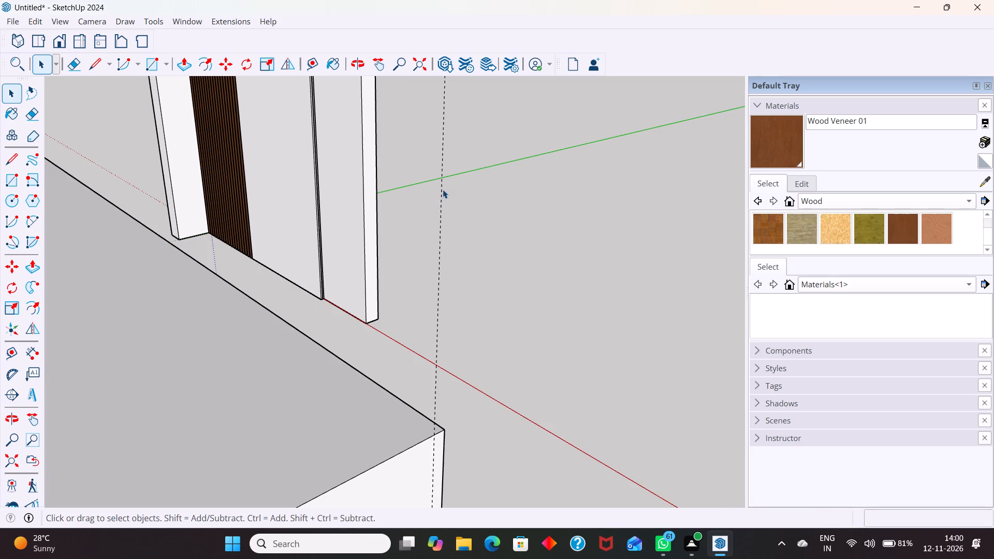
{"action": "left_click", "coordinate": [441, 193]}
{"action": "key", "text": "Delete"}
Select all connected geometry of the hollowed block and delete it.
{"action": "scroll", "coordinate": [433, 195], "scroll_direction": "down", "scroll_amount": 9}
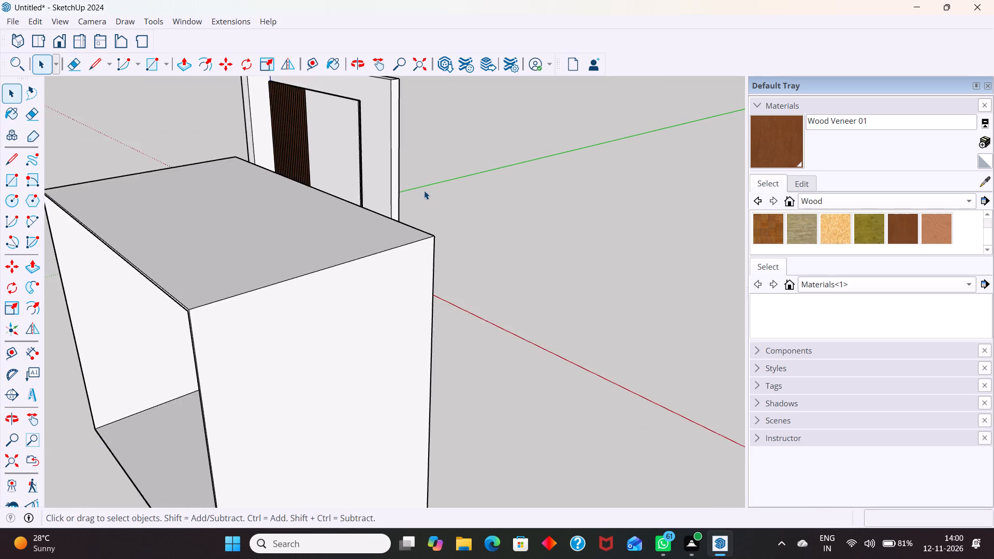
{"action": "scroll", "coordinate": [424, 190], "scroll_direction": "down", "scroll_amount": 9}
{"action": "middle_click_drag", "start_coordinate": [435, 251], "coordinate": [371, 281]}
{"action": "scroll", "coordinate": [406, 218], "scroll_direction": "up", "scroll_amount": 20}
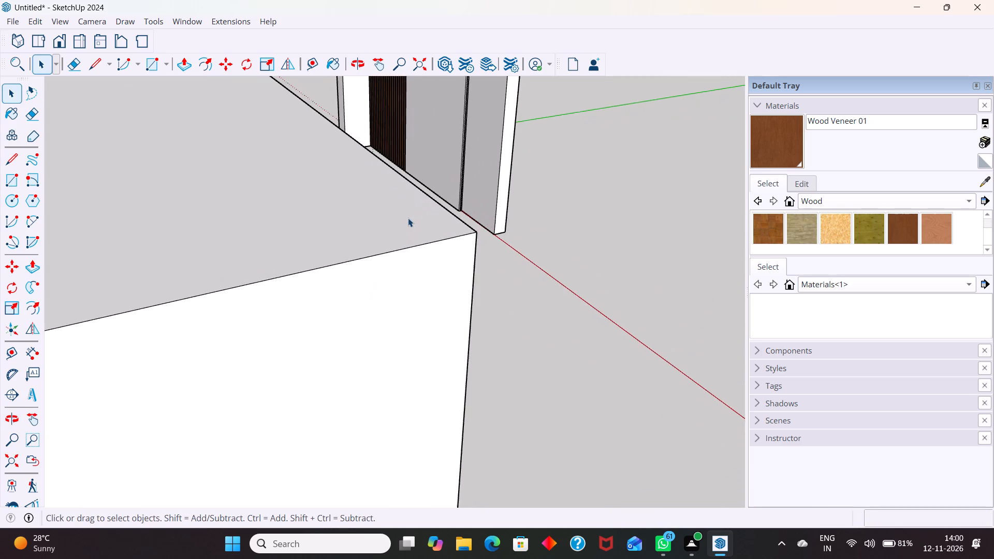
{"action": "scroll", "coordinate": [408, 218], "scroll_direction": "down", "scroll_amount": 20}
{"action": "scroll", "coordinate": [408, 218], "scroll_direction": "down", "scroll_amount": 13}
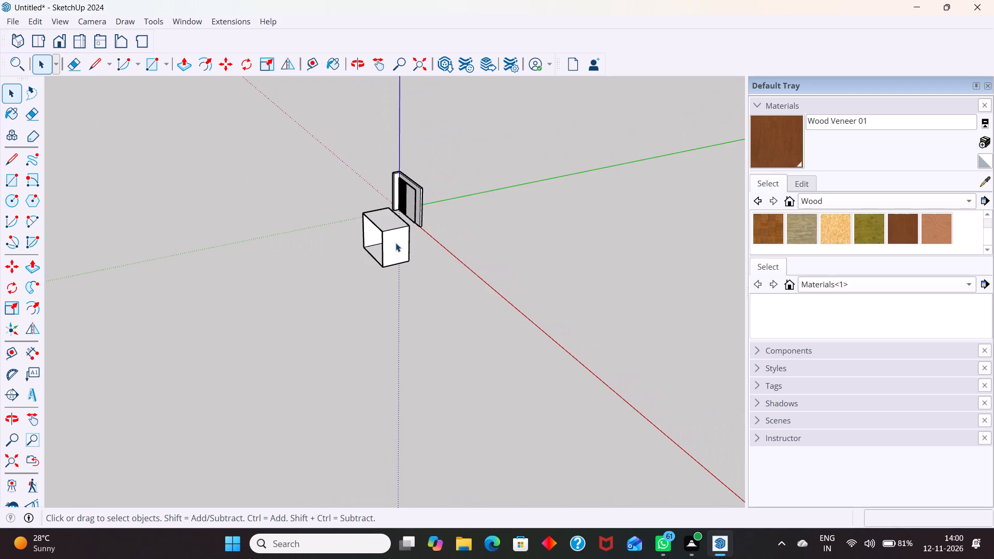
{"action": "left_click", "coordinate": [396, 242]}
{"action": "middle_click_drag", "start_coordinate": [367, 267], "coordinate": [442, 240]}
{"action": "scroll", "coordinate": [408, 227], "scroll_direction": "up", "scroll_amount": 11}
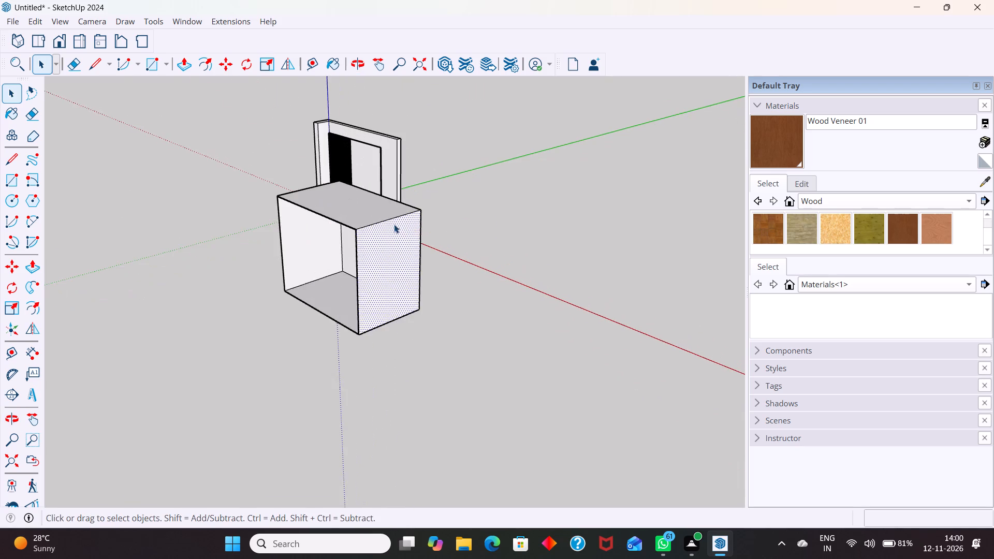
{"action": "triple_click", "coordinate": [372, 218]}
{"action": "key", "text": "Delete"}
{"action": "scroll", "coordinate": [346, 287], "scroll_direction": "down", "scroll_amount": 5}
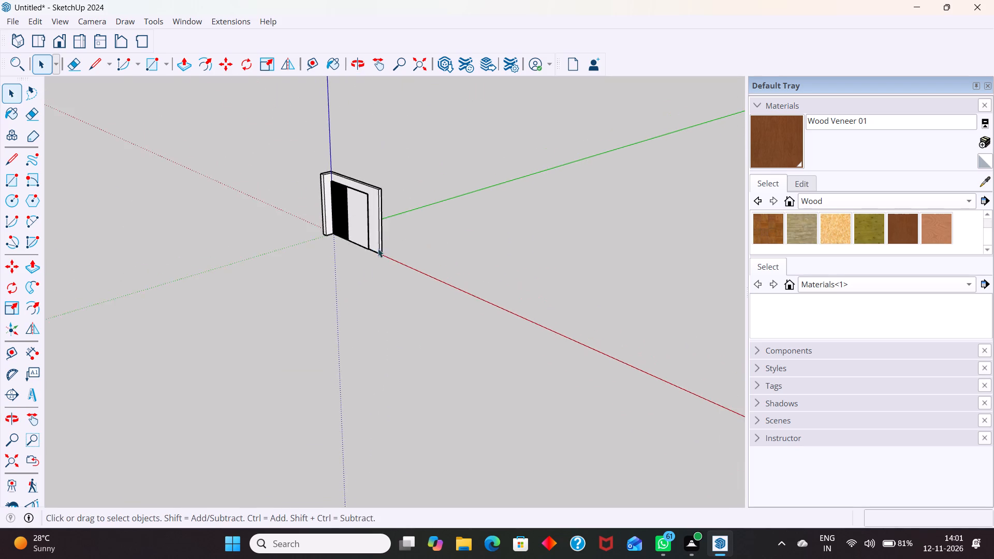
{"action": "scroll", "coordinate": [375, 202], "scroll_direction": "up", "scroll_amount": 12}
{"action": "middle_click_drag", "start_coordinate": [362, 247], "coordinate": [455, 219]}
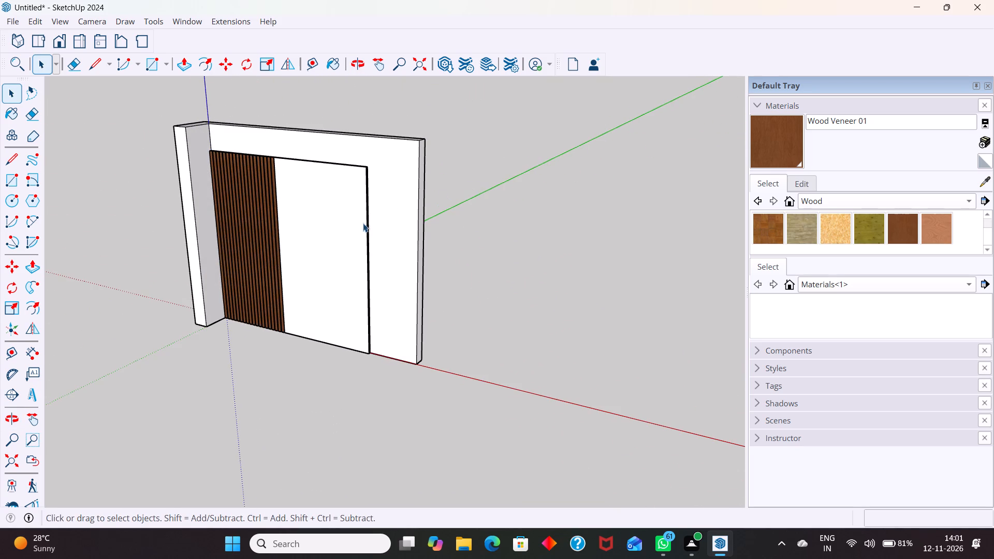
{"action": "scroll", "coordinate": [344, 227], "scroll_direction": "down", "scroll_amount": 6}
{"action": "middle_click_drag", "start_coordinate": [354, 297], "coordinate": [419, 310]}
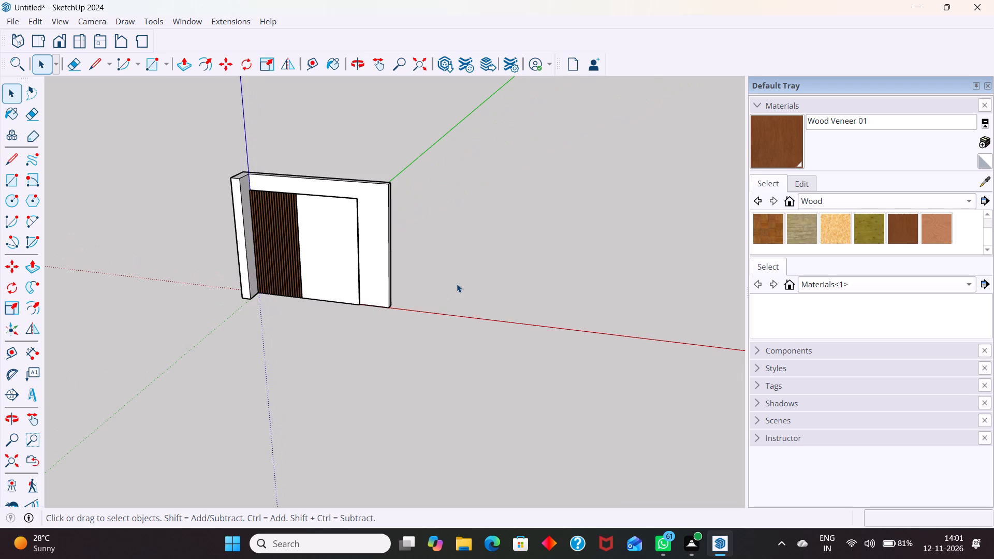
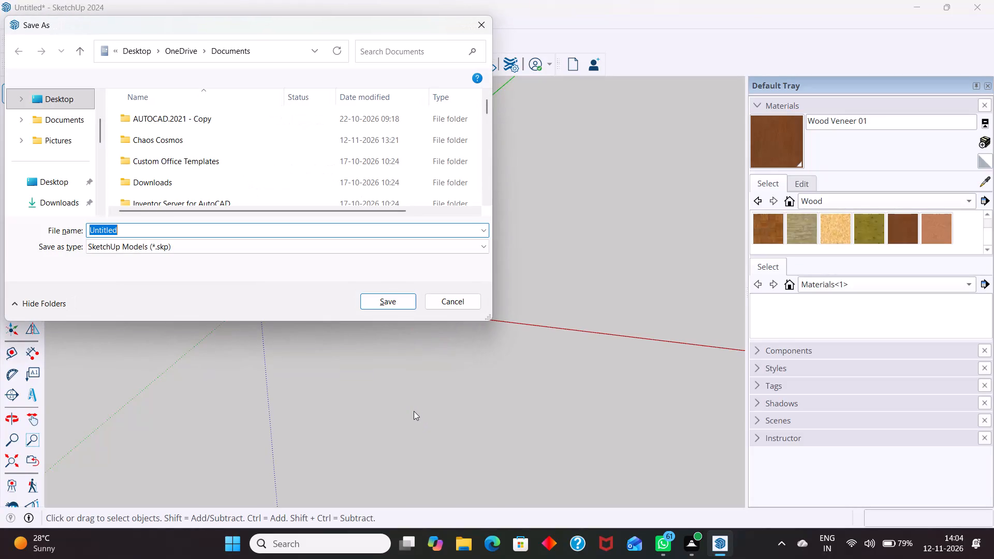
Save the model in the Documents folder as FINAL 3D VIEW OF TV UNIT, in SketchUp Models (*.skp) format.
{"action": "key", "text": "BackSpace"}
{"action": "type", "text": "FINAL"}
{"action": "key", "text": "space"}
{"action": "key", "text": "3"}
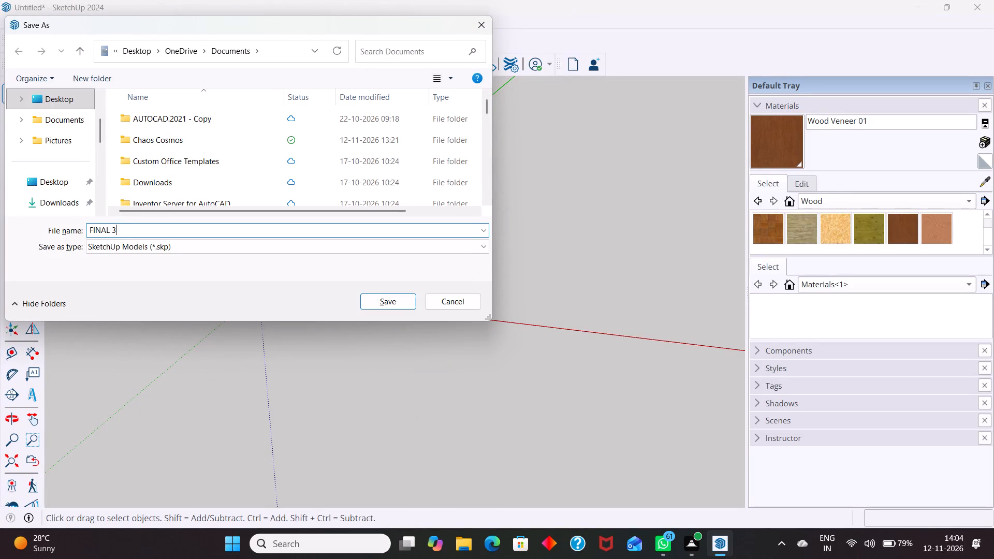
{"action": "type", "text": "D VIEW OF TV UNIT"}
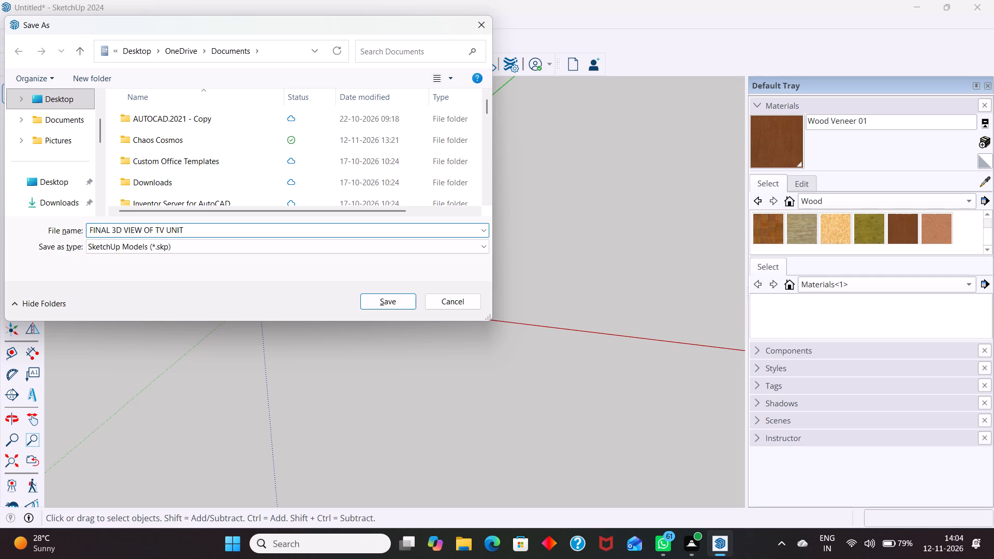
{"action": "key", "text": "Return"}
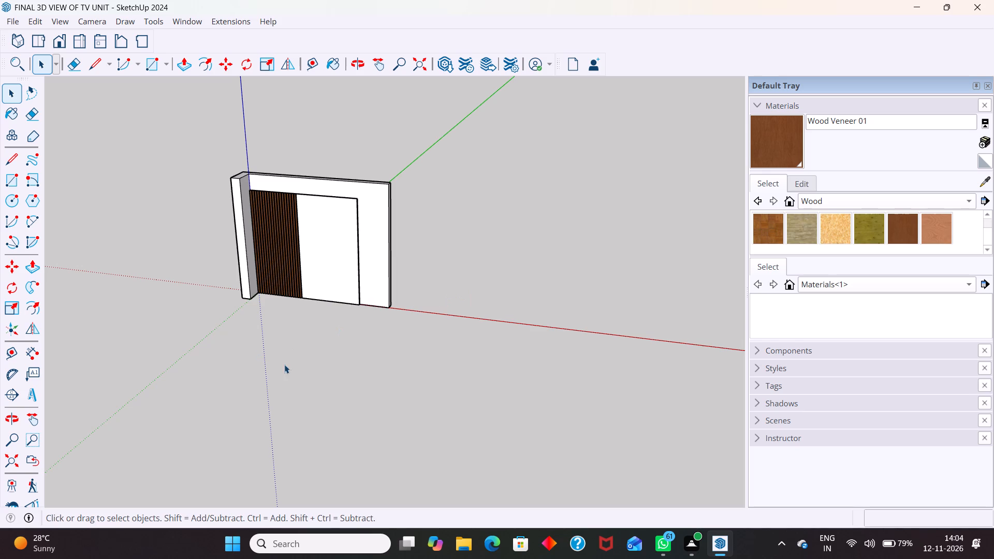
Draw a rectangle in the empty space in front of the panelled wall.
{"action": "key", "text": "r"}
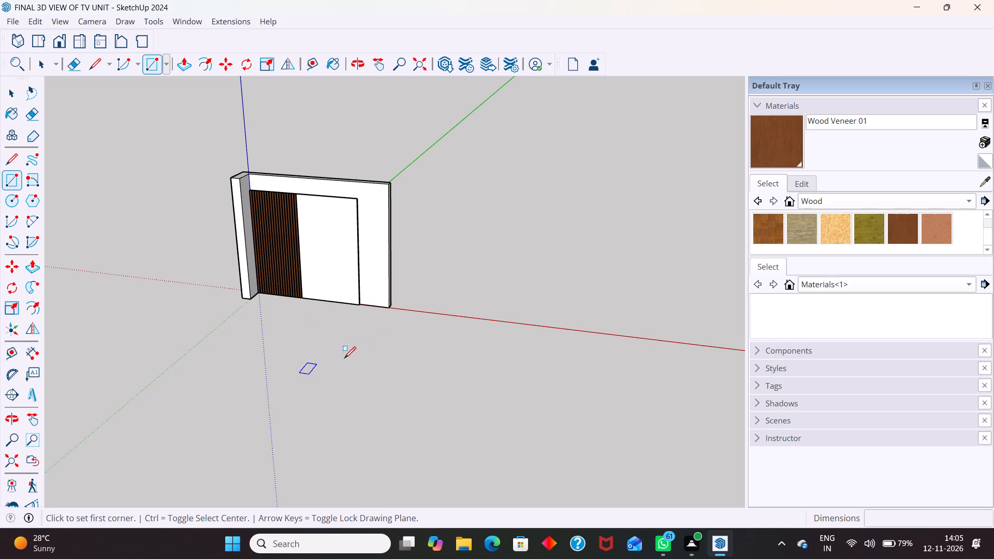
{"action": "left_click_drag", "start_coordinate": [303, 355], "coordinate": [318, 367]}
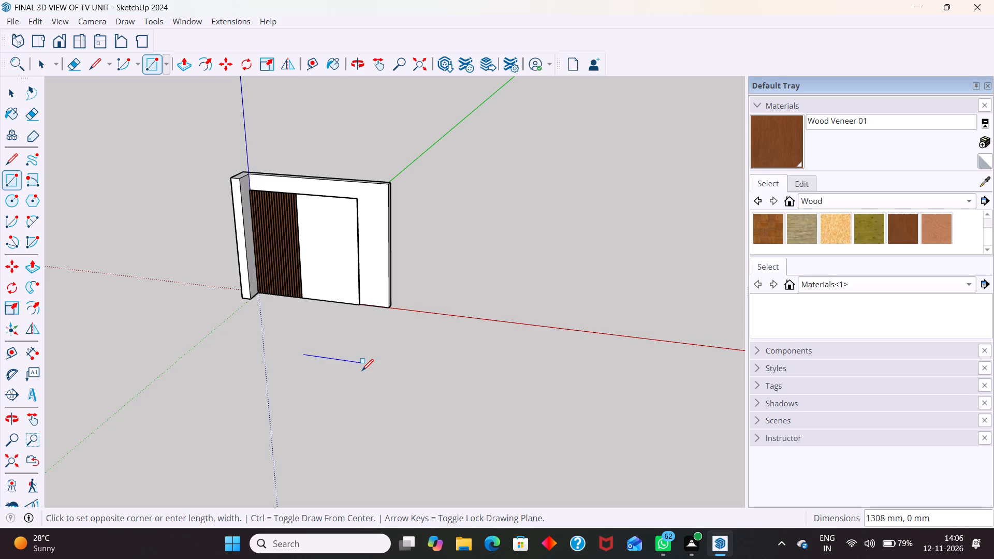
{"action": "left_click", "coordinate": [362, 371]}
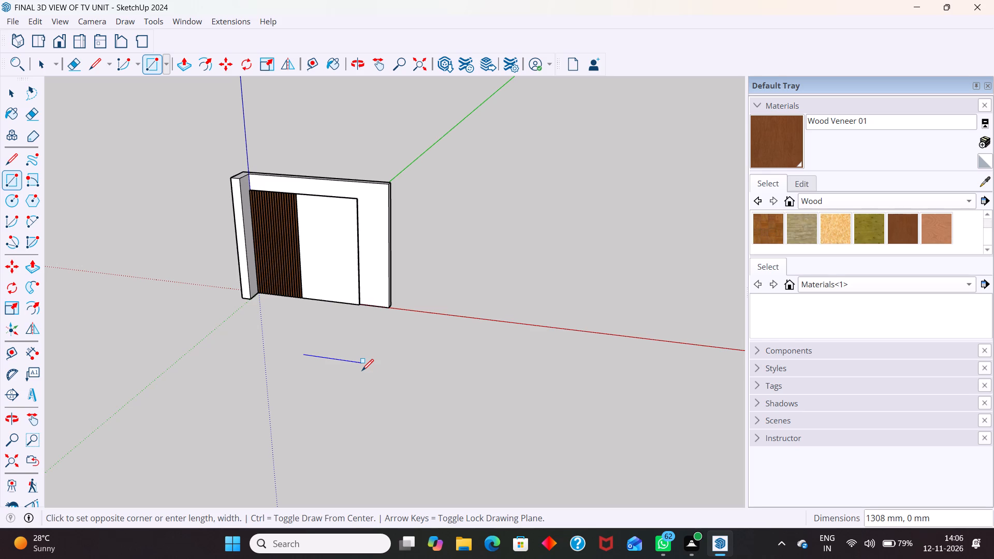
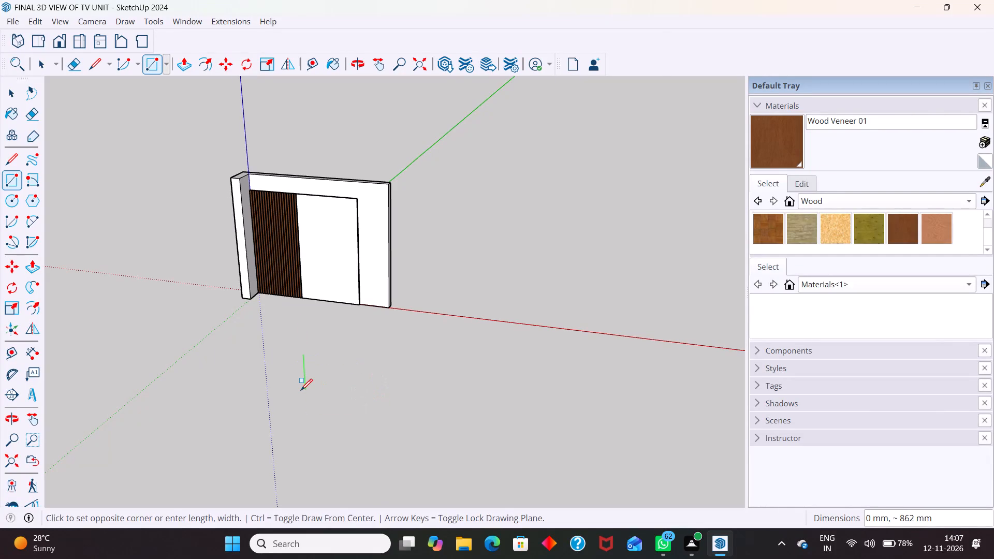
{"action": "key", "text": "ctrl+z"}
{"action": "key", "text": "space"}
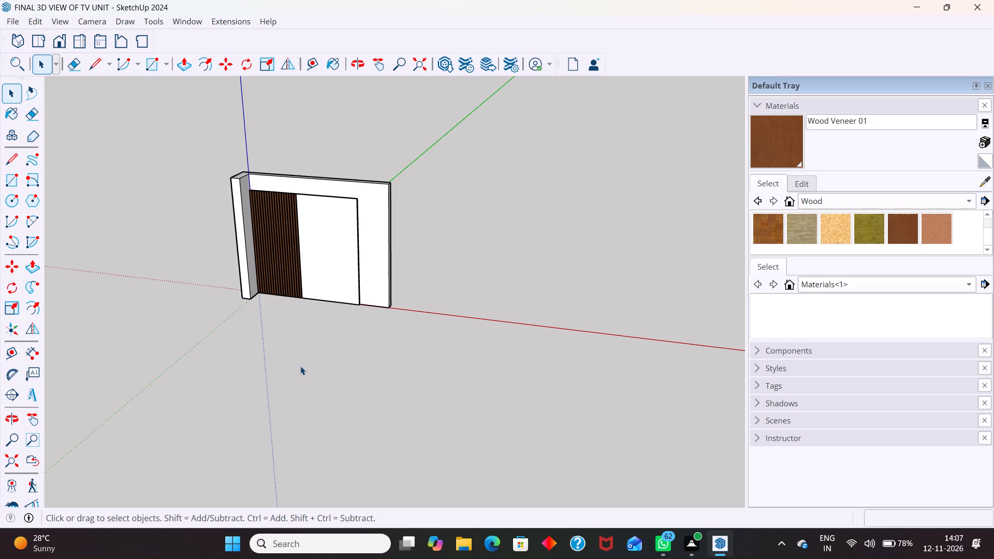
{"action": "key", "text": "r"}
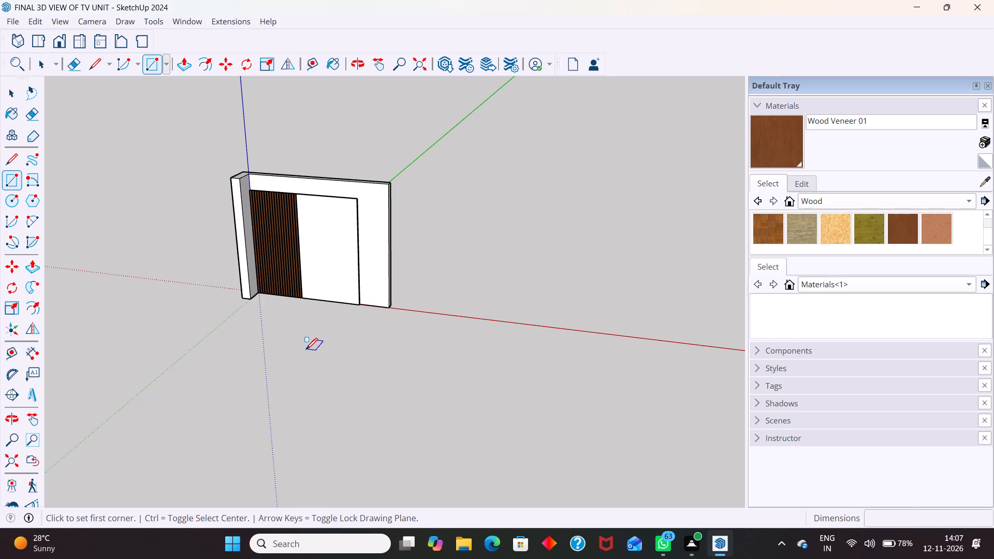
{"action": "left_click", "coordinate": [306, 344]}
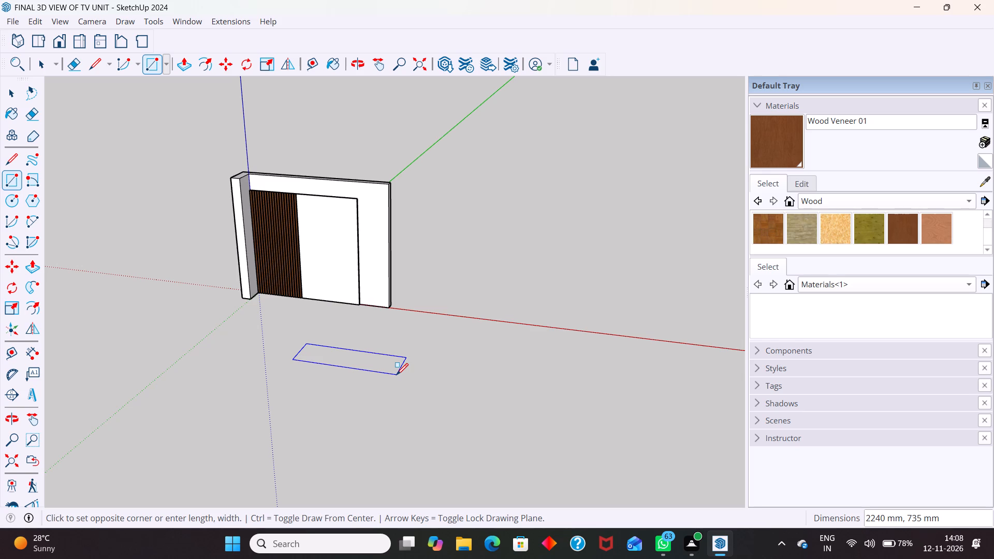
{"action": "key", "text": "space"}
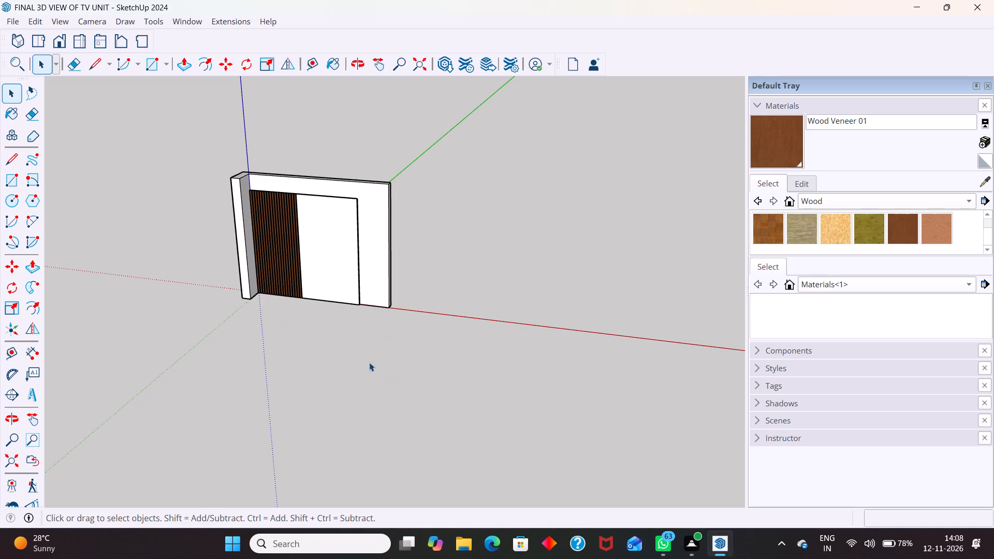
Create a new empty group with nothing selected, opened for editing, to hold the box unit's geometry.
{"action": "right_click", "coordinate": [369, 362]}
{"action": "left_click", "coordinate": [384, 403]}
Draw a 750 x 362 mm rectangle flat on the ground plane in front of the panelled wall, inside the new group.
{"action": "scroll", "coordinate": [365, 387], "scroll_direction": "down", "scroll_amount": 4}
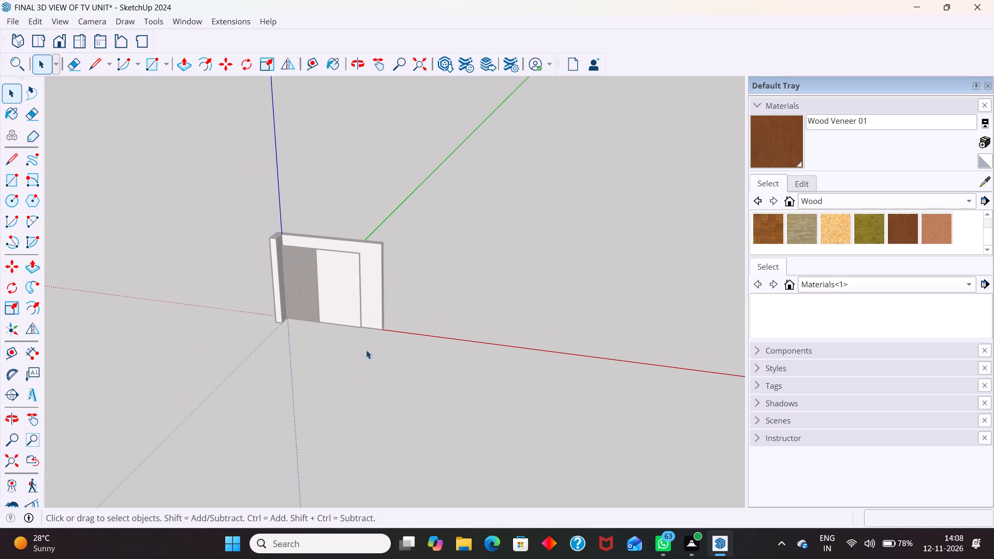
{"action": "left_click", "coordinate": [45, 38]}
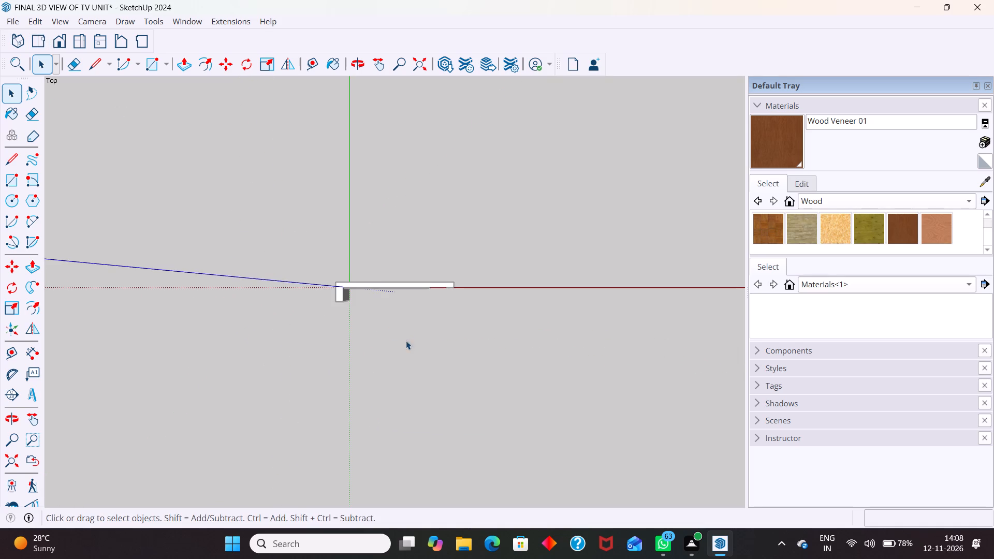
{"action": "left_click", "coordinate": [18, 33]}
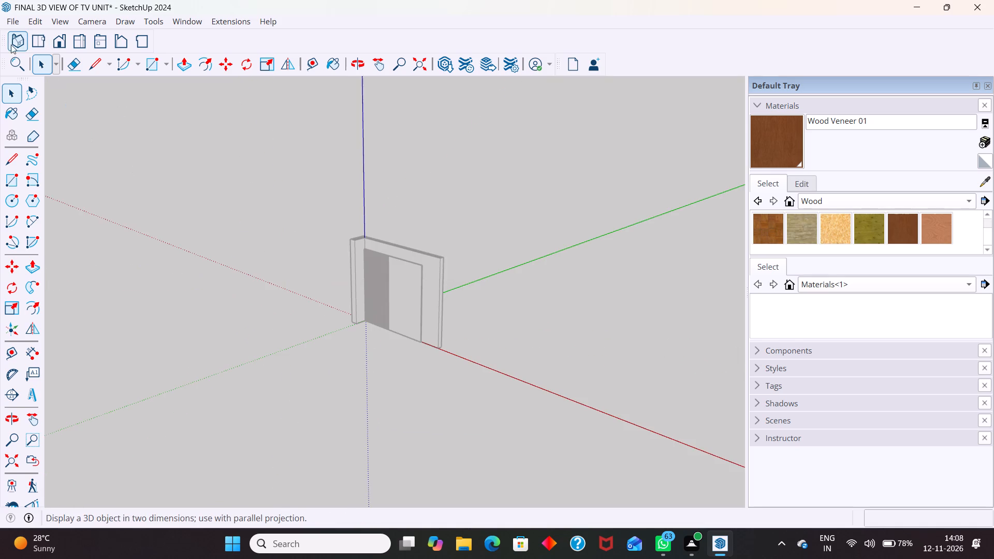
{"action": "scroll", "coordinate": [348, 379], "scroll_direction": "up", "scroll_amount": 3}
{"action": "middle_click_drag", "start_coordinate": [378, 412], "coordinate": [508, 418]}
{"action": "scroll", "coordinate": [493, 323], "scroll_direction": "down", "scroll_amount": 4}
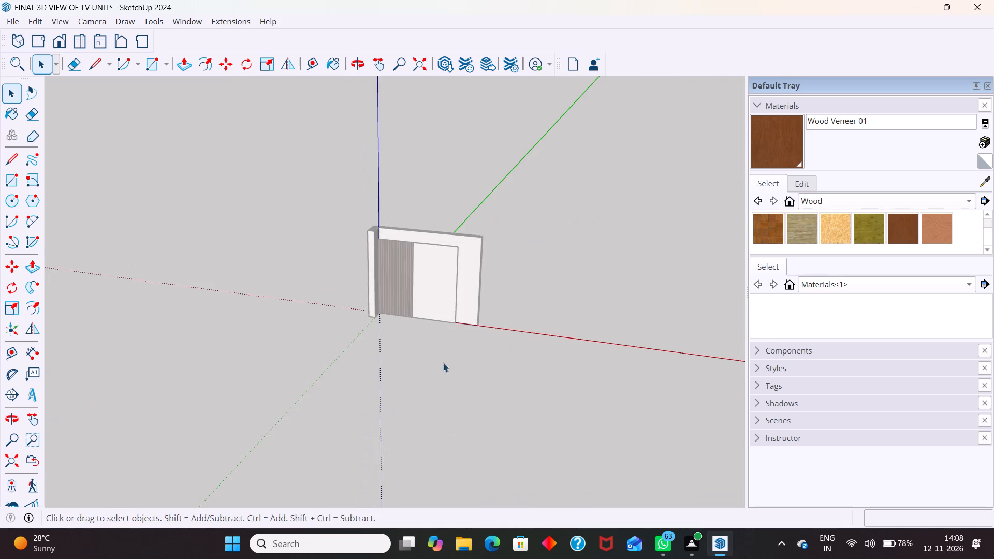
{"action": "key", "text": "r"}
{"action": "left_click", "coordinate": [415, 357]}
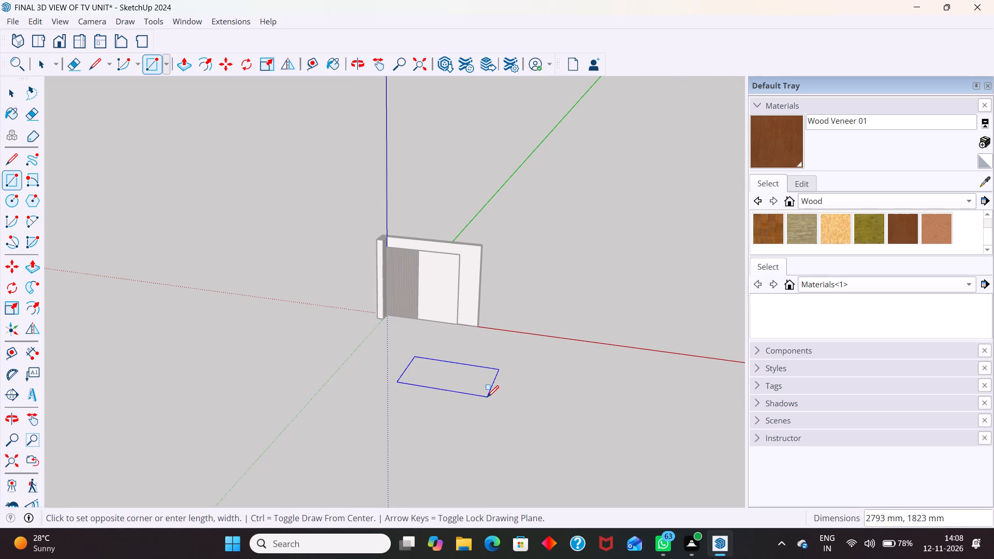
{"action": "type", "text": "750"}
{"action": "key", "text": "comma"}
{"action": "key", "text": "3"}
{"action": "type", "text": "62"}
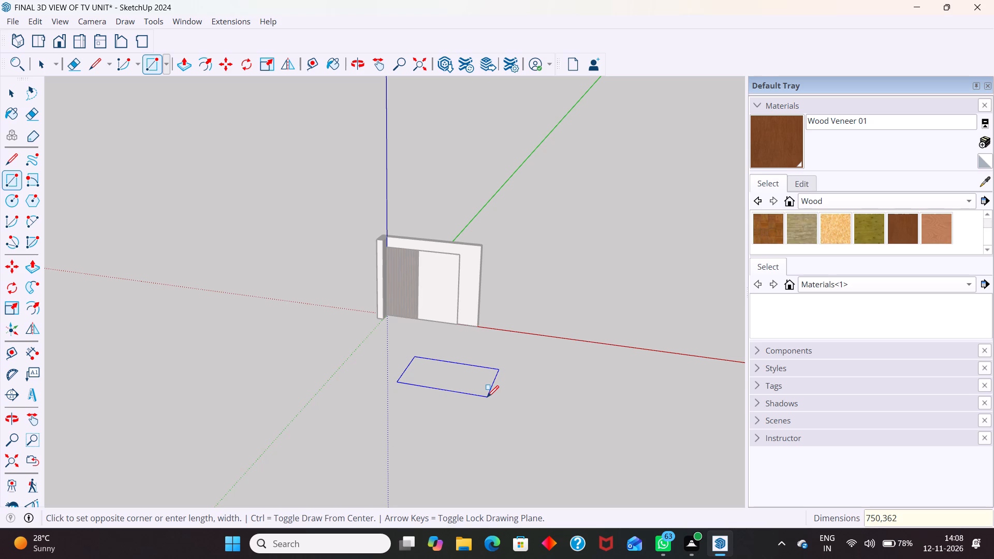
{"action": "key", "text": "Return"}
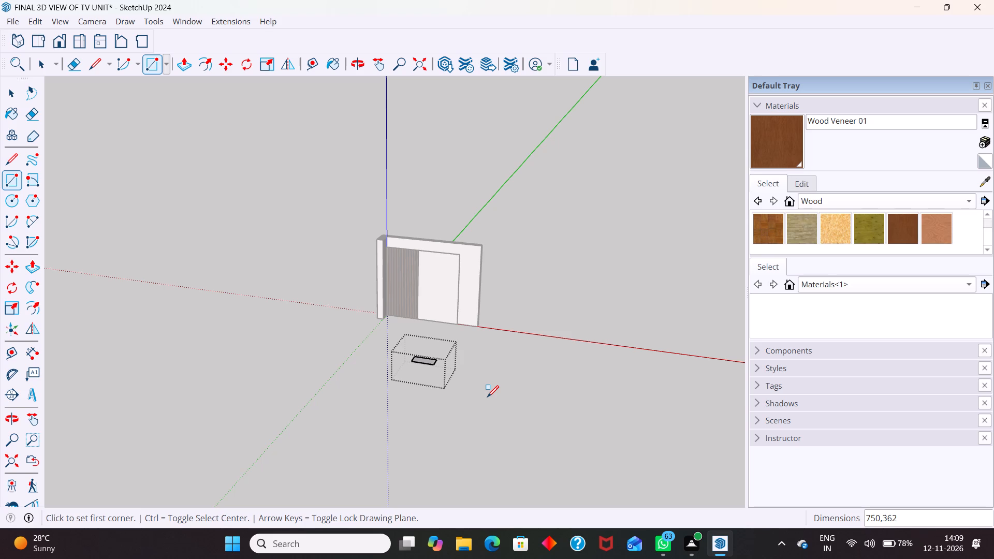
Push/Pull the 750 x 362 mm rectangle upward by 250 mm to form a solid box.
{"action": "key", "text": "space"}
{"action": "scroll", "coordinate": [427, 349], "scroll_direction": "up", "scroll_amount": 5}
{"action": "key", "text": "space"}
{"action": "scroll", "coordinate": [435, 367], "scroll_direction": "up", "scroll_amount": 9}
{"action": "left_click", "coordinate": [431, 362]}
{"action": "scroll", "coordinate": [419, 346], "scroll_direction": "up", "scroll_amount": 7}
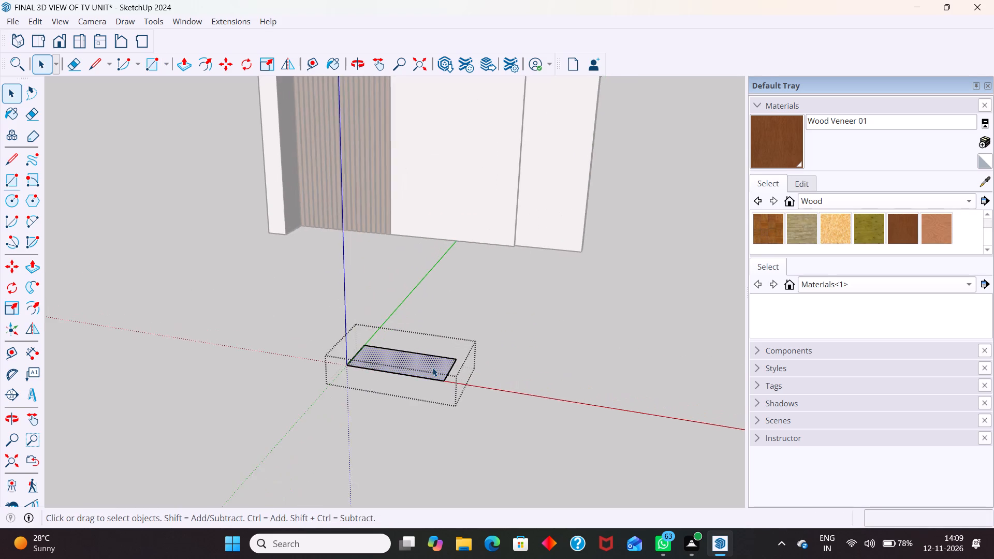
{"action": "scroll", "coordinate": [432, 367], "scroll_direction": "up", "scroll_amount": 2}
{"action": "double_click", "coordinate": [430, 366]}
{"action": "left_click", "coordinate": [429, 370]}
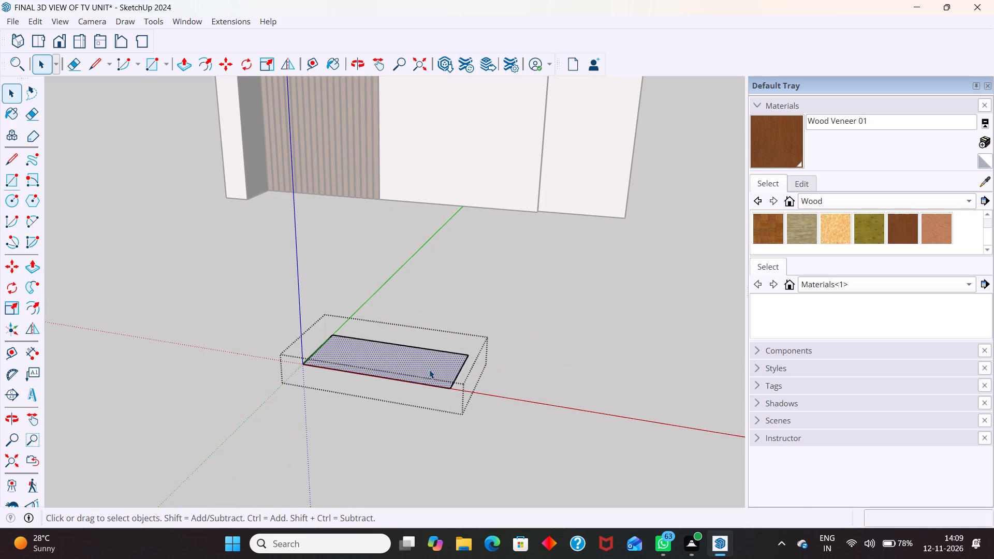
{"action": "double_click", "coordinate": [429, 370]}
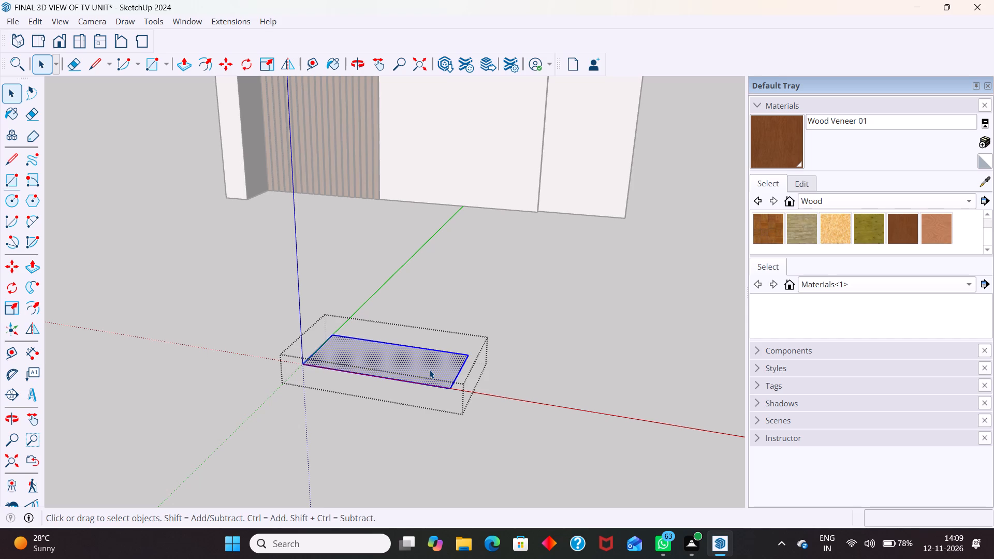
{"action": "key", "text": "p"}
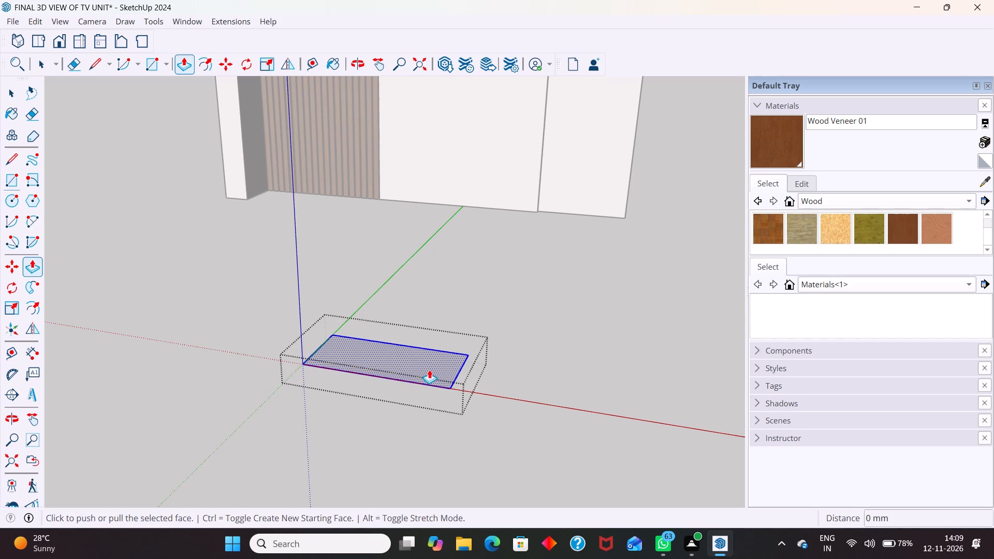
{"action": "left_click", "coordinate": [429, 370]}
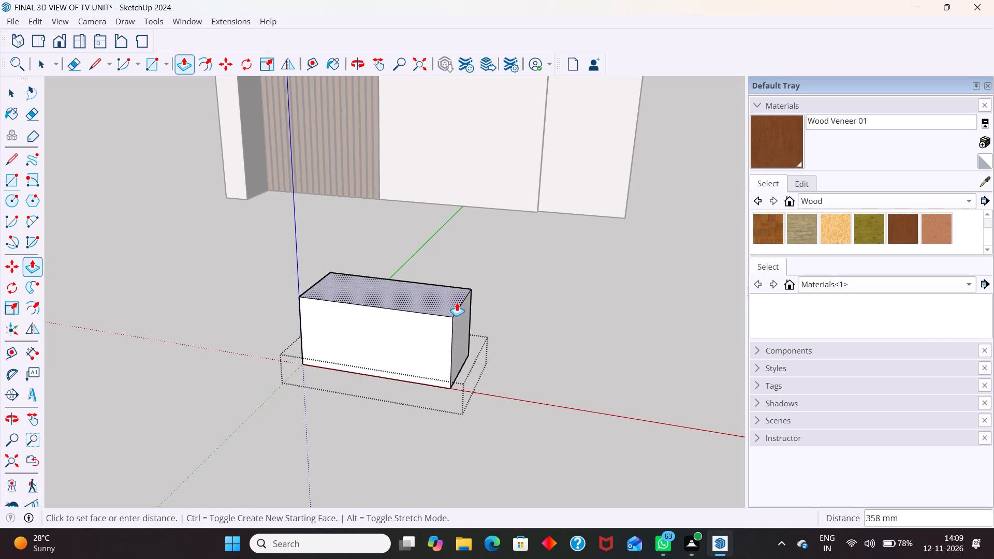
{"action": "type", "text": "250"}
{"action": "key", "text": "Return"}
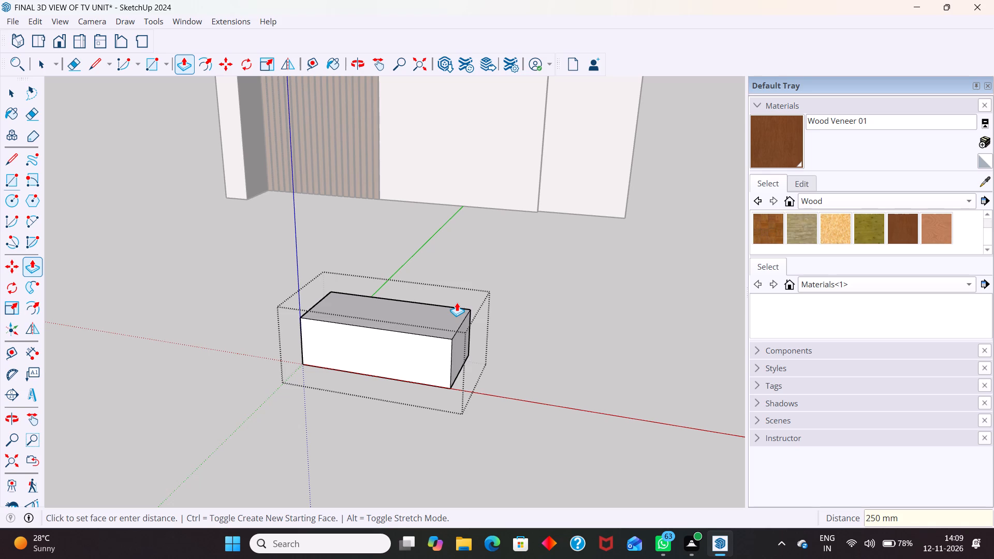
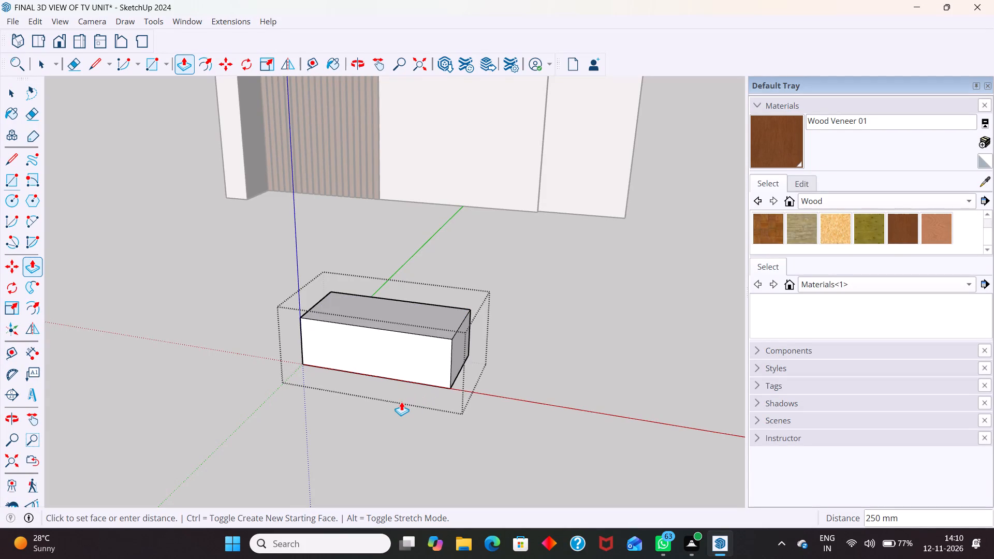
Offset the outline of the box's long front face inward by 3 mm.
{"action": "key", "text": "space"}
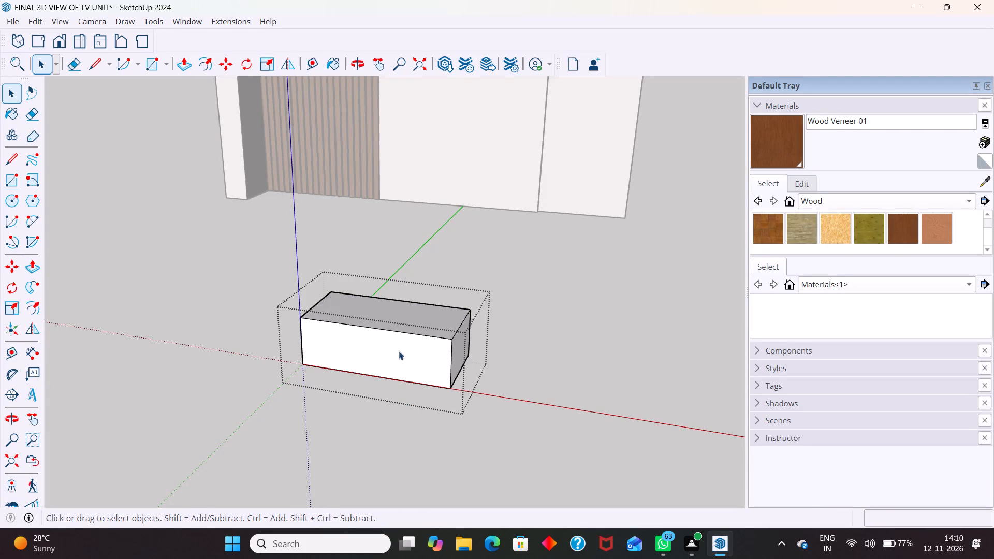
{"action": "left_click", "coordinate": [373, 359]}
{"action": "middle_click_drag", "start_coordinate": [495, 365], "coordinate": [467, 385]}
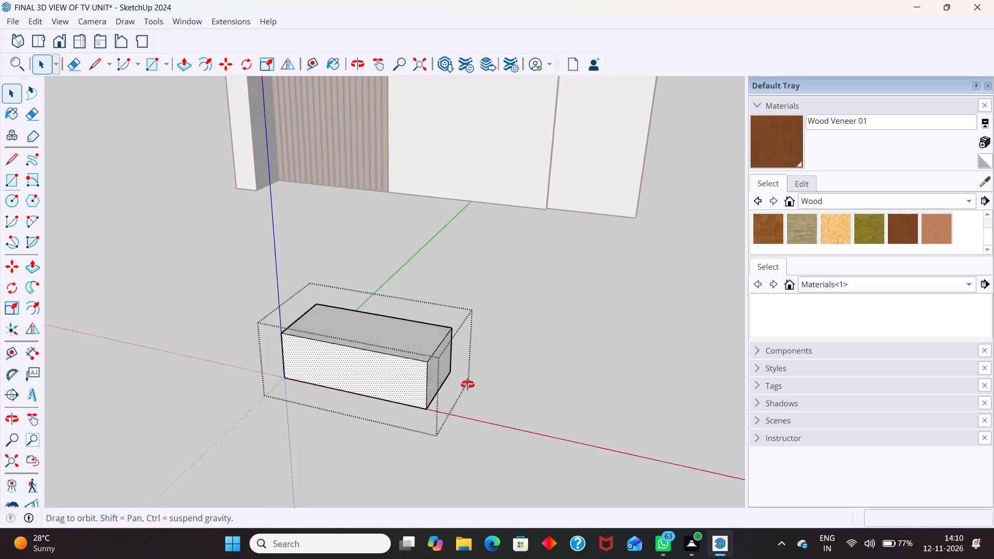
{"action": "middle_click_drag", "start_coordinate": [467, 385], "coordinate": [454, 388]}
{"action": "scroll", "coordinate": [381, 392], "scroll_direction": "up", "scroll_amount": 1}
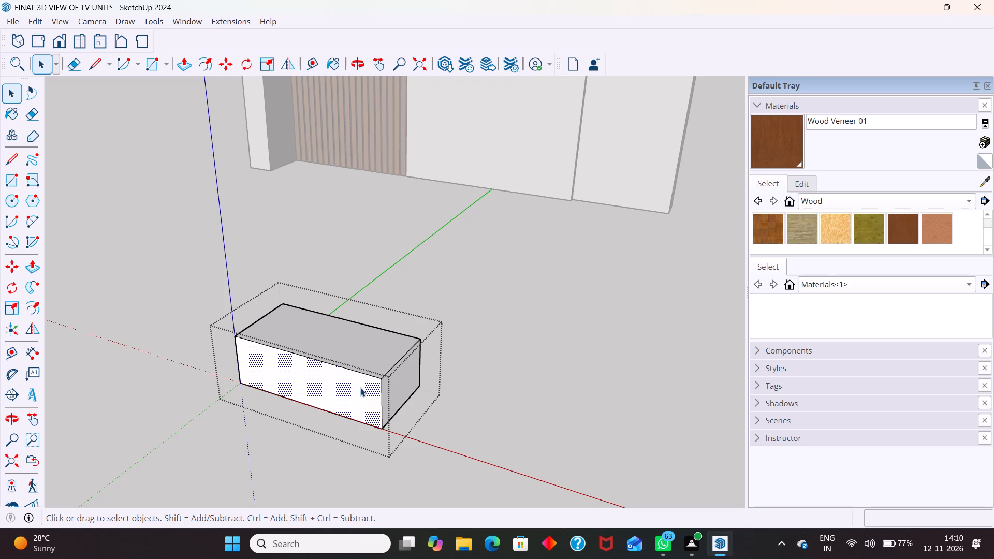
{"action": "scroll", "coordinate": [349, 387], "scroll_direction": "up", "scroll_amount": 5}
{"action": "key", "text": "f"}
{"action": "left_click", "coordinate": [357, 376]}
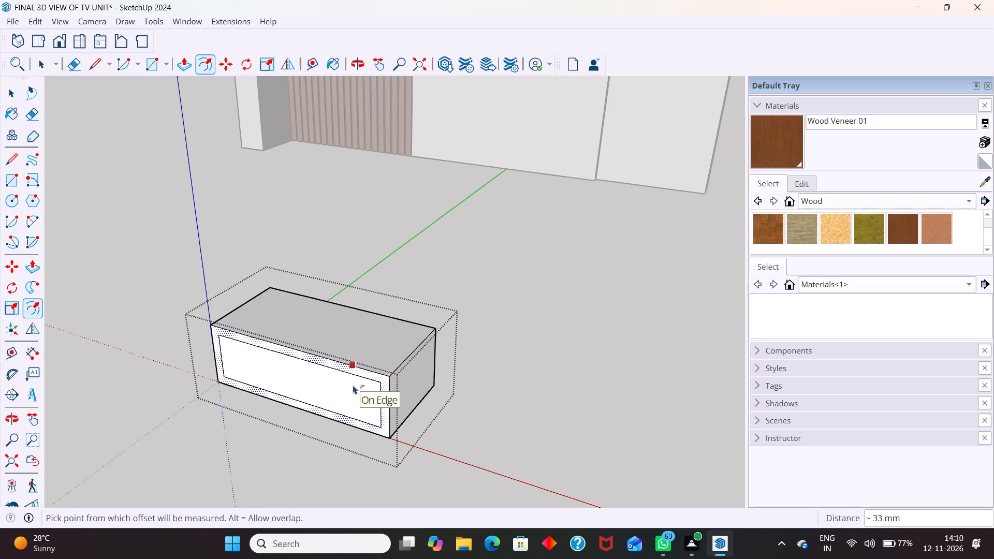
{"action": "key", "text": "1"}
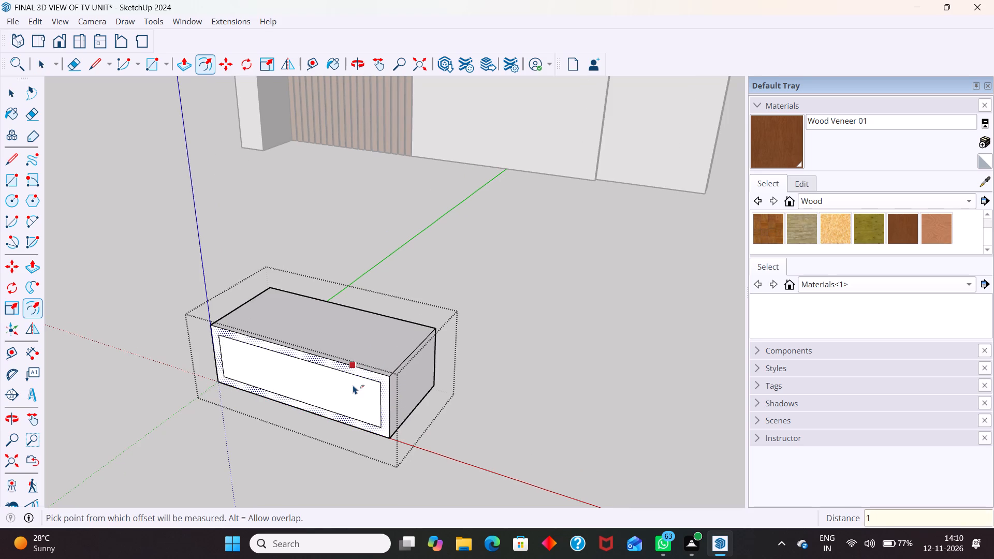
{"action": "key", "text": "BackSpace"}
{"action": "key", "text": "3"}
{"action": "key", "text": "Return"}
{"action": "key", "text": "space"}
Push/Pull the inner front face, inside the 3 mm border, outward from the box.
{"action": "scroll", "coordinate": [407, 369], "scroll_direction": "up", "scroll_amount": 3}
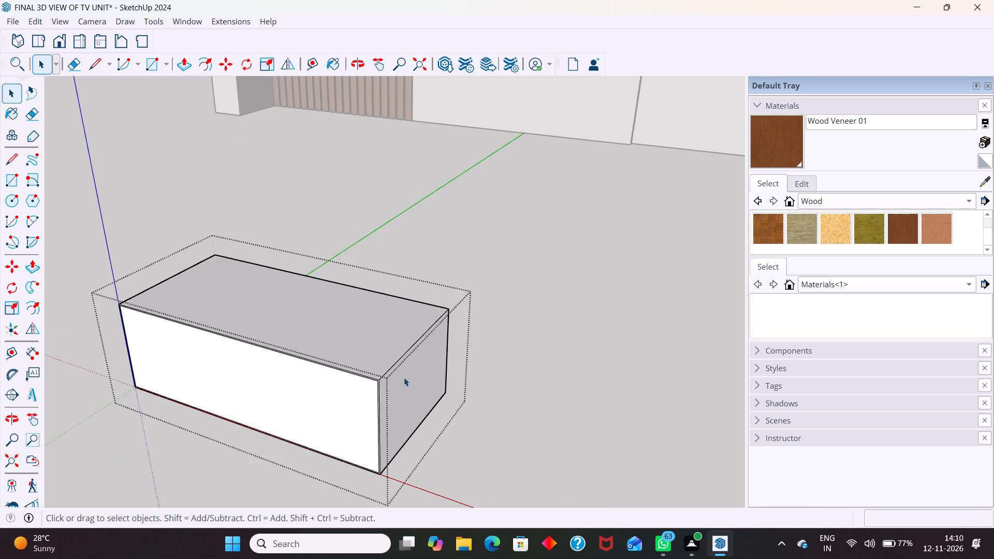
{"action": "scroll", "coordinate": [404, 377], "scroll_direction": "up", "scroll_amount": 8}
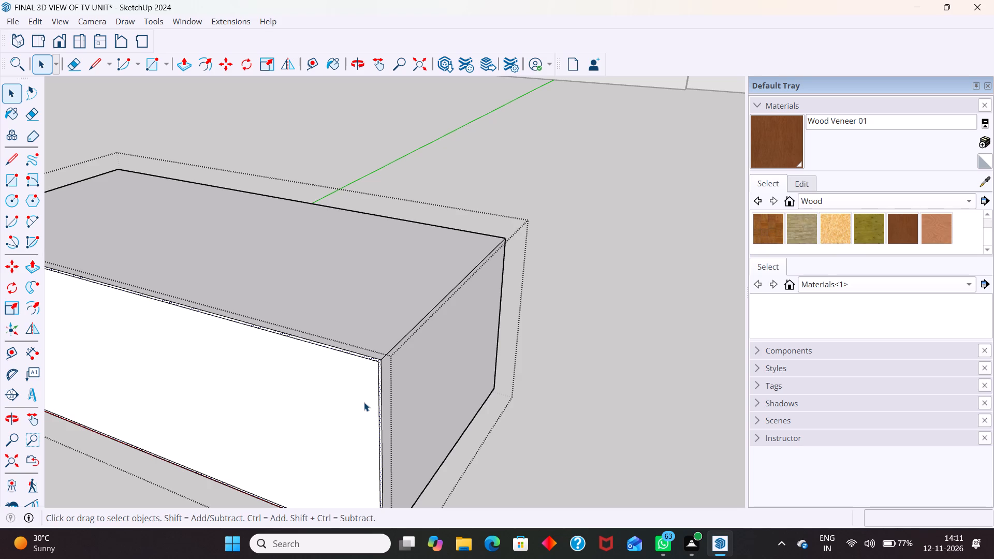
{"action": "left_click", "coordinate": [352, 406]}
{"action": "left_click", "coordinate": [314, 415]}
{"action": "scroll", "coordinate": [337, 385], "scroll_direction": "down", "scroll_amount": 4}
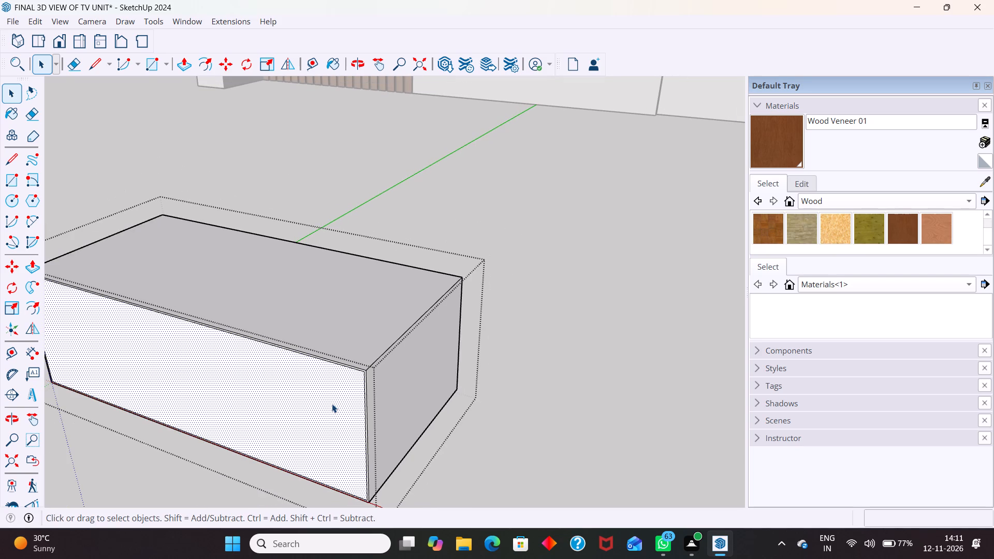
{"action": "key", "text": "p"}
{"action": "left_click", "coordinate": [332, 403]}
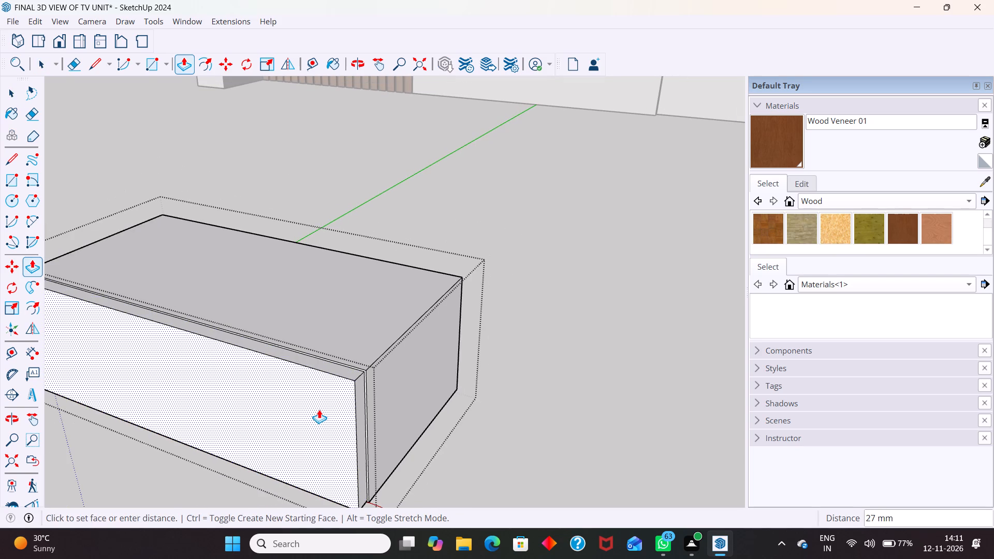
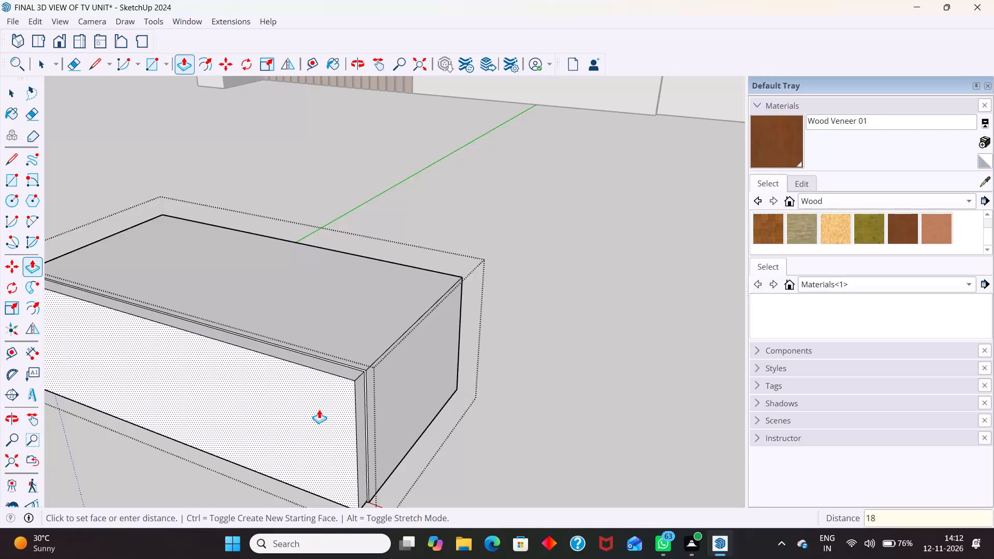
Set the inner front face's Push/Pull distance to 18 mm and exit editing of the box.
{"action": "key", "text": "Return"}
{"action": "key", "text": "space"}
{"action": "left_click", "coordinate": [531, 228]}
{"action": "key", "text": "space"}
{"action": "scroll", "coordinate": [450, 270], "scroll_direction": "down", "scroll_amount": 5}
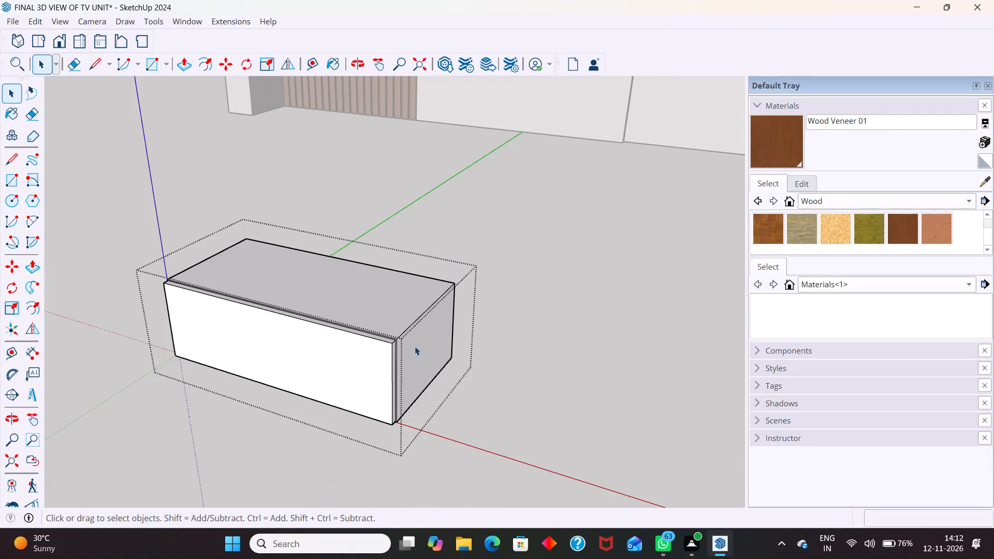
{"action": "left_click", "coordinate": [531, 405]}
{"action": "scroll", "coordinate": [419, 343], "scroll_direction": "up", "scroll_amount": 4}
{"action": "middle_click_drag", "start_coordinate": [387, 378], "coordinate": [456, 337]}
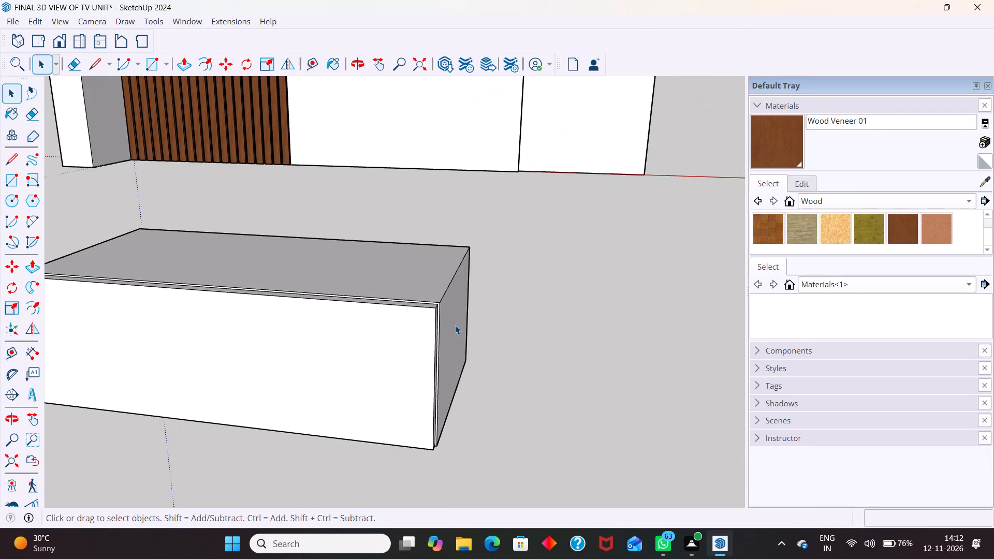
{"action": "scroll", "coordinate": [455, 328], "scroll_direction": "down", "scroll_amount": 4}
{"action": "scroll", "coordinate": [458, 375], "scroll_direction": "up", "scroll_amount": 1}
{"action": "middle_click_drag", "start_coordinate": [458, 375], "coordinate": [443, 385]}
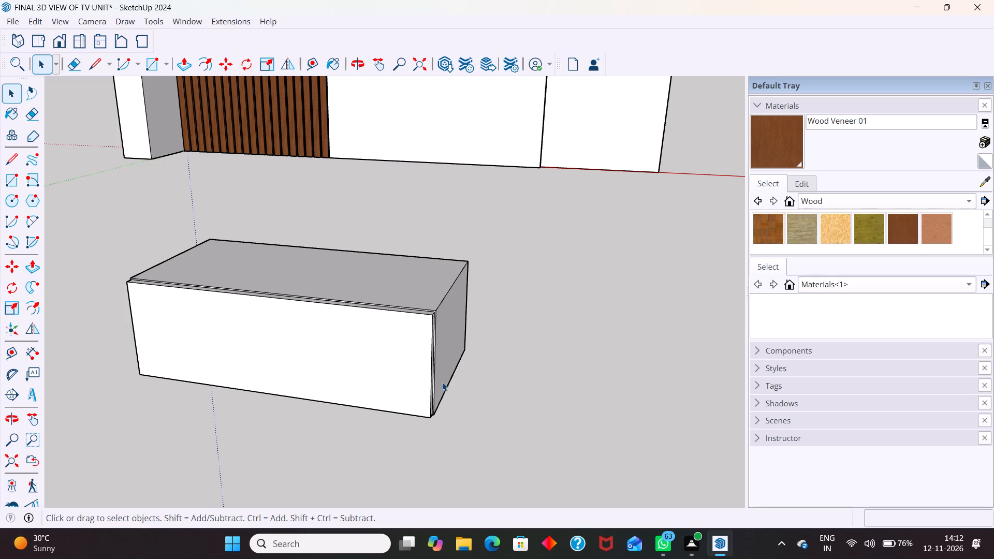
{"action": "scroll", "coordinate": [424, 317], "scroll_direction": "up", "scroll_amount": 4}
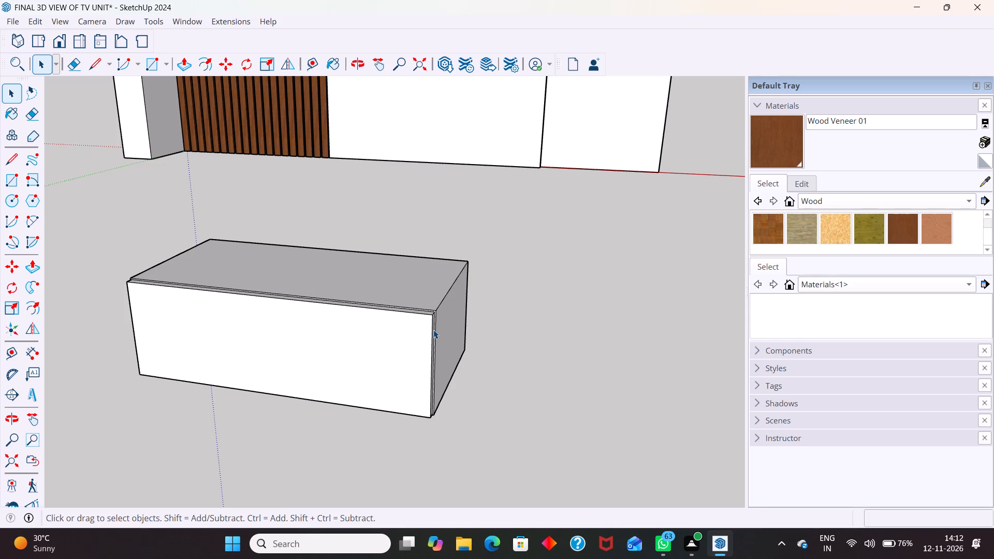
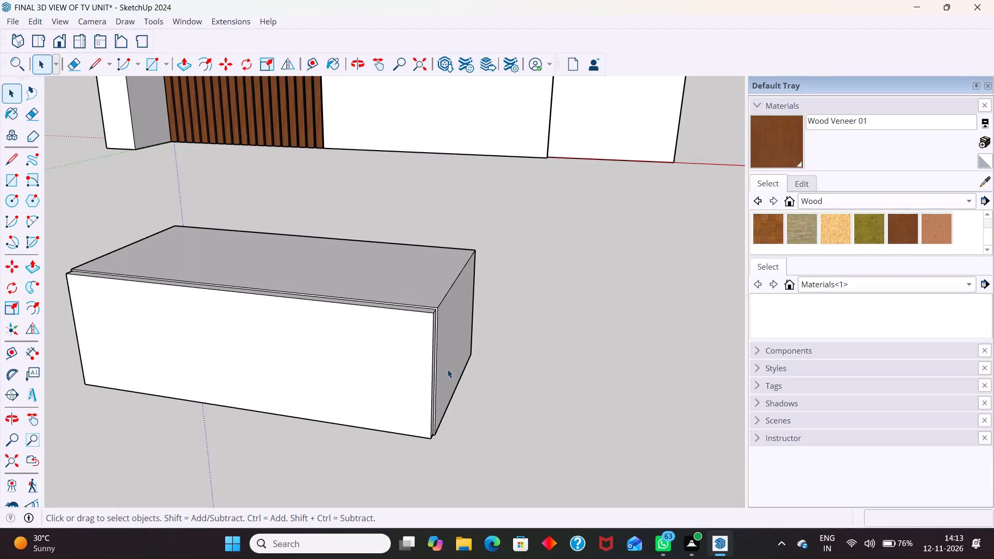
Undo the box's raised front and the front-face offset behind it, back to the plain box.
{"action": "scroll", "coordinate": [425, 302], "scroll_direction": "down", "scroll_amount": 10}
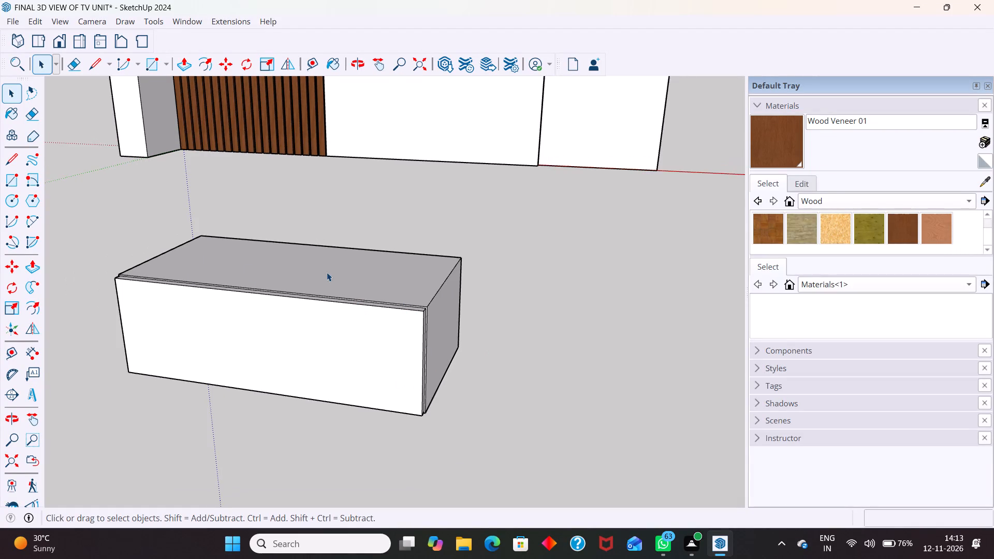
{"action": "scroll", "coordinate": [327, 272], "scroll_direction": "down", "scroll_amount": 7}
{"action": "left_click", "coordinate": [347, 311]}
{"action": "scroll", "coordinate": [388, 297], "scroll_direction": "up", "scroll_amount": 9}
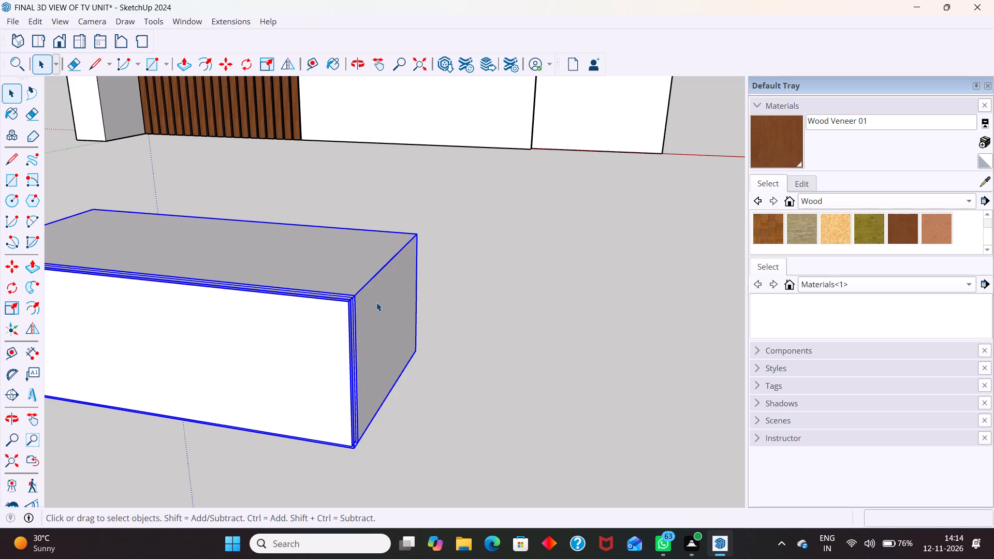
{"action": "left_click", "coordinate": [567, 287]}
{"action": "key", "text": "ctrl+z"}
{"action": "left_click", "coordinate": [334, 333]}
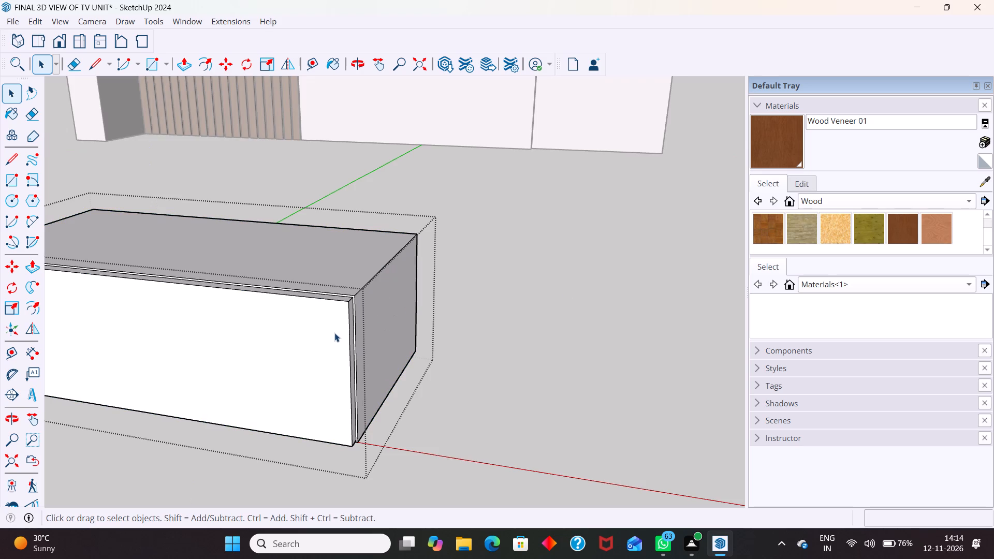
{"action": "left_click", "coordinate": [334, 333]}
{"action": "key", "text": "ctrl+z"}
{"action": "key", "text": "ctrl+z"}
{"action": "key", "text": "ctrl+z"}
{"action": "scroll", "coordinate": [402, 315], "scroll_direction": "down", "scroll_amount": 6}
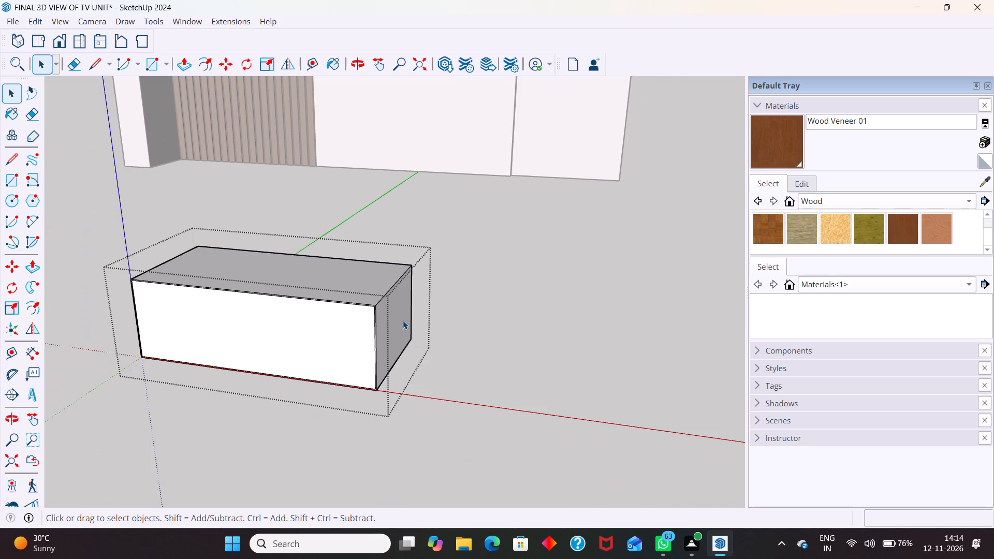
{"action": "scroll", "coordinate": [359, 325], "scroll_direction": "up", "scroll_amount": 5}
{"action": "key", "text": "ctrl+z"}
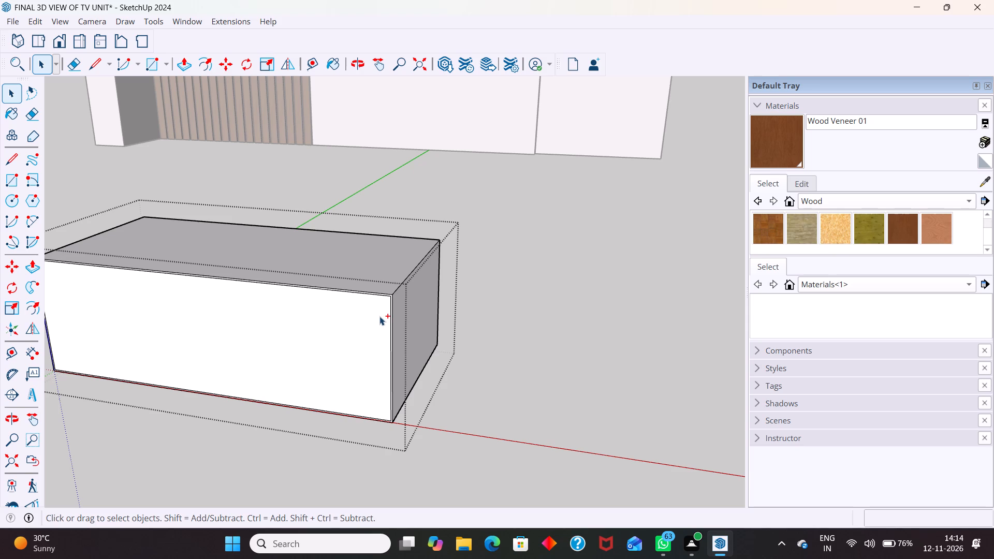
{"action": "key", "text": "ctrl+z"}
Offset the outline of the box's front face inward by 18 mm.
{"action": "left_click", "coordinate": [379, 328]}
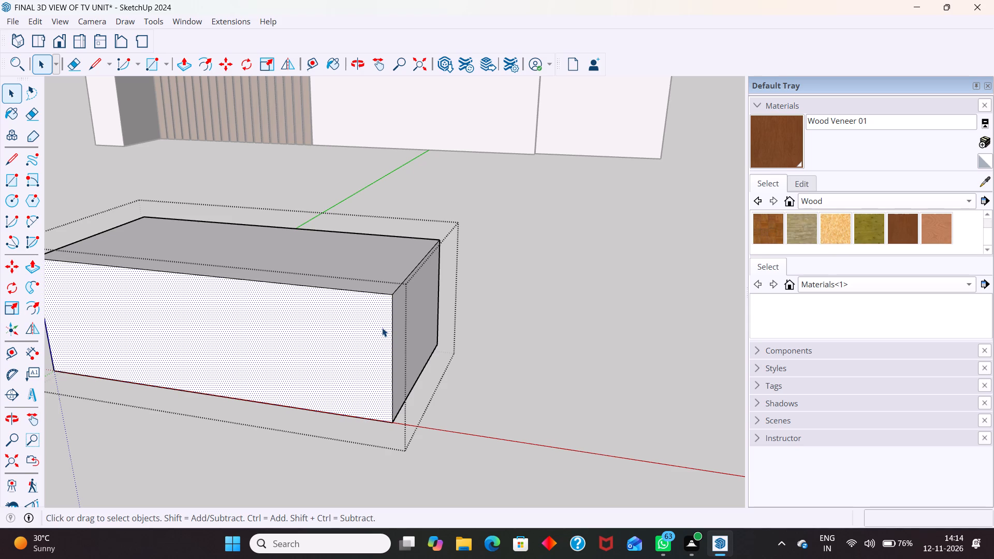
{"action": "key", "text": "f"}
{"action": "left_click", "coordinate": [384, 318]}
{"action": "type", "text": "18"}
{"action": "type", "text": "MM"}
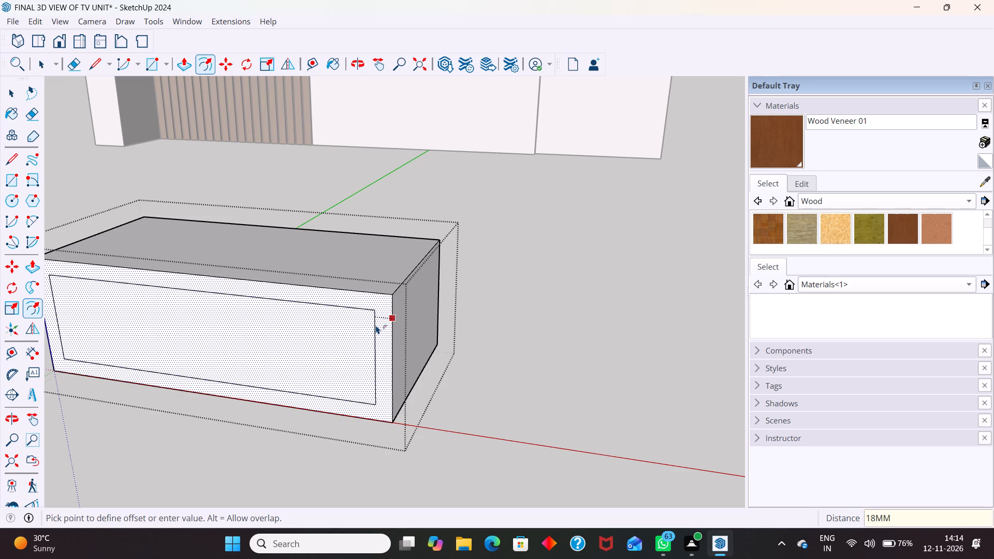
{"action": "key", "text": "Return"}
{"action": "key", "text": "space"}
{"action": "left_click", "coordinate": [358, 335]}
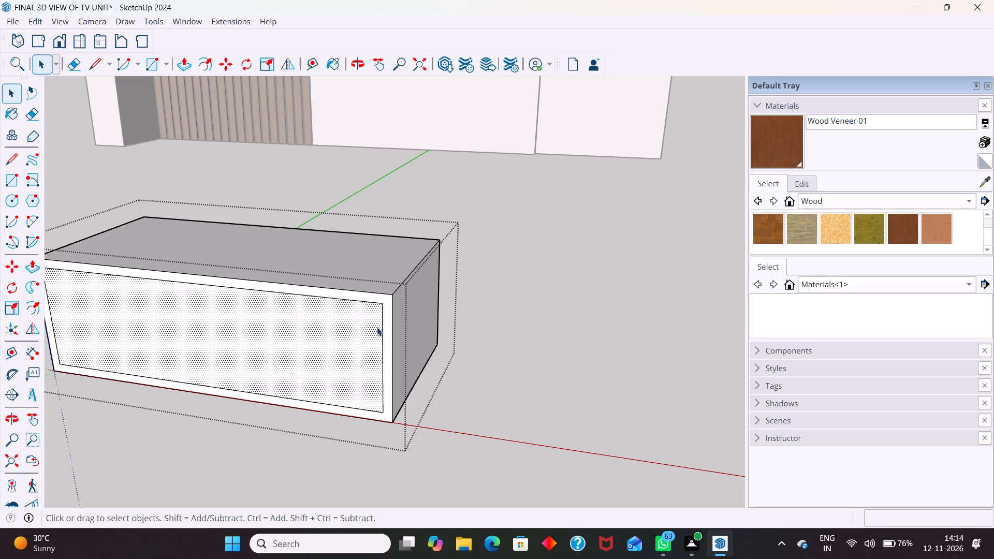
Place a guide line 18 mm in from the rear vertical edge of the box's side face.
{"action": "middle_click_drag", "start_coordinate": [430, 398], "coordinate": [328, 417]}
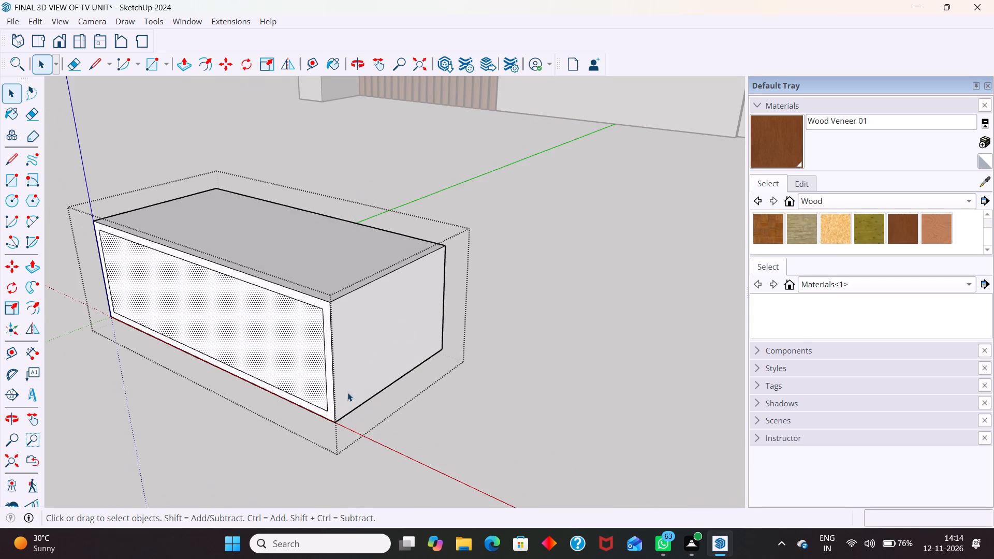
{"action": "key", "text": "t"}
{"action": "left_click_drag", "start_coordinate": [448, 276], "coordinate": [445, 281]}
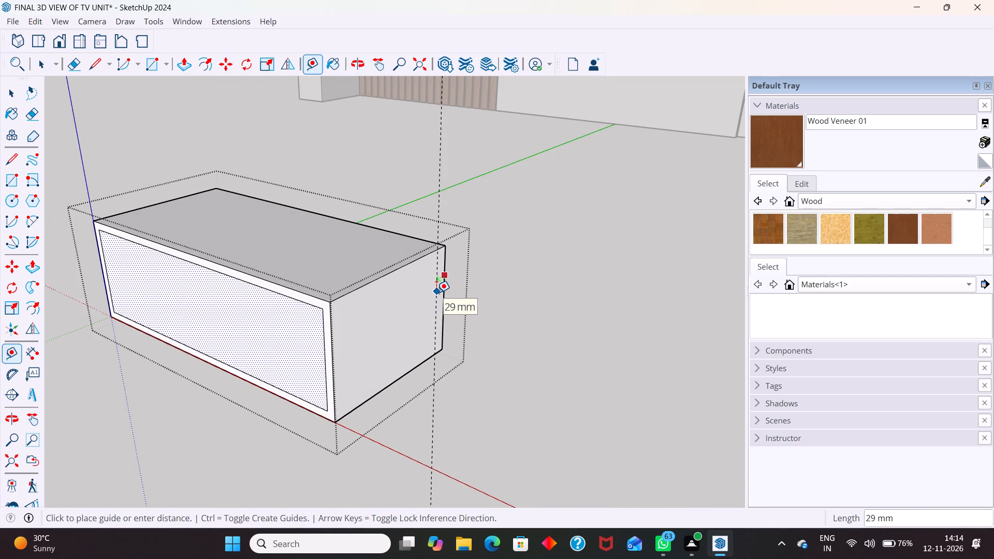
{"action": "type", "text": "18"}
{"action": "key", "text": "Return"}
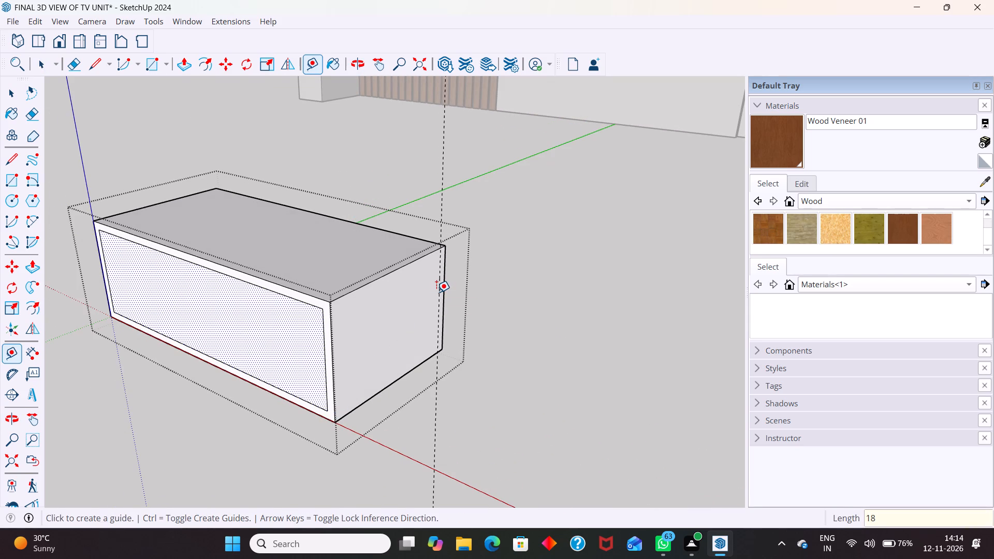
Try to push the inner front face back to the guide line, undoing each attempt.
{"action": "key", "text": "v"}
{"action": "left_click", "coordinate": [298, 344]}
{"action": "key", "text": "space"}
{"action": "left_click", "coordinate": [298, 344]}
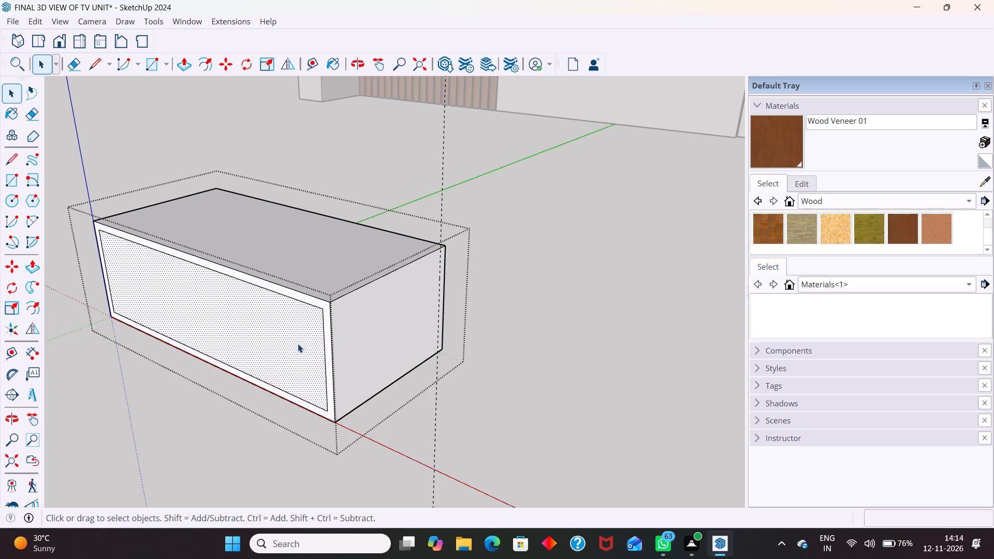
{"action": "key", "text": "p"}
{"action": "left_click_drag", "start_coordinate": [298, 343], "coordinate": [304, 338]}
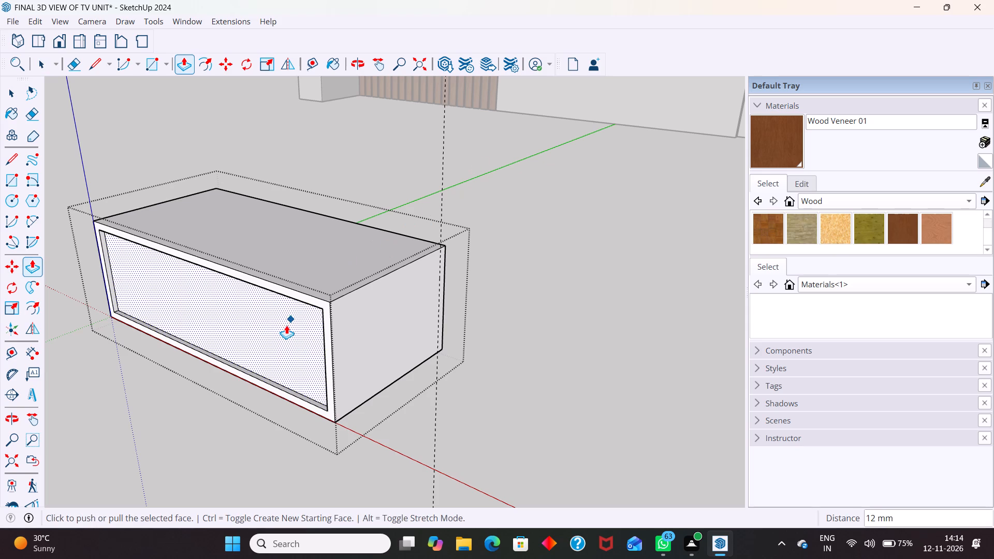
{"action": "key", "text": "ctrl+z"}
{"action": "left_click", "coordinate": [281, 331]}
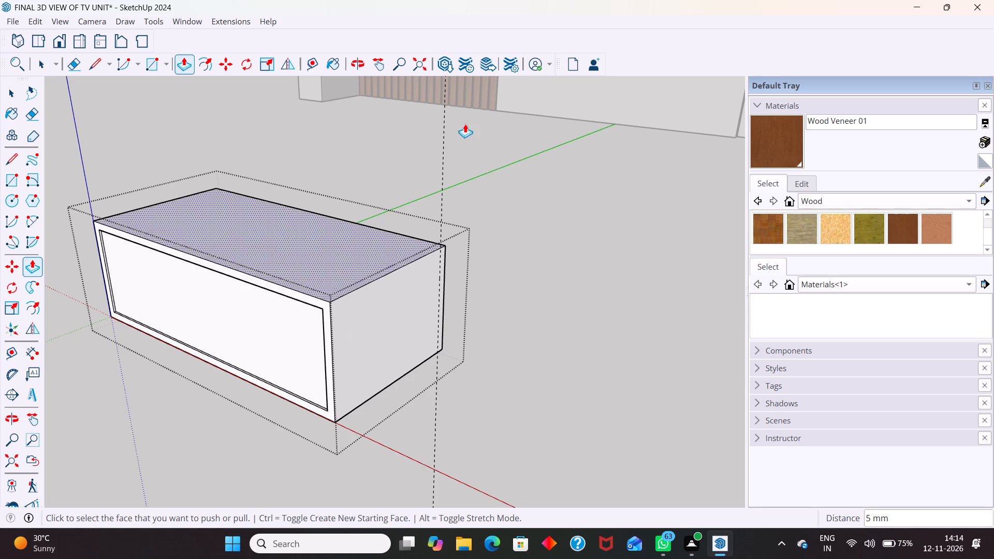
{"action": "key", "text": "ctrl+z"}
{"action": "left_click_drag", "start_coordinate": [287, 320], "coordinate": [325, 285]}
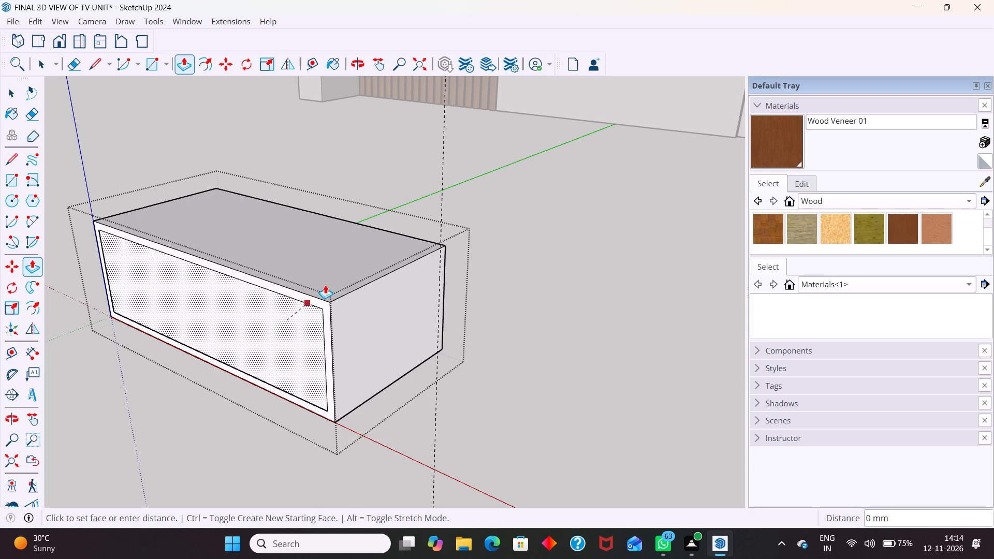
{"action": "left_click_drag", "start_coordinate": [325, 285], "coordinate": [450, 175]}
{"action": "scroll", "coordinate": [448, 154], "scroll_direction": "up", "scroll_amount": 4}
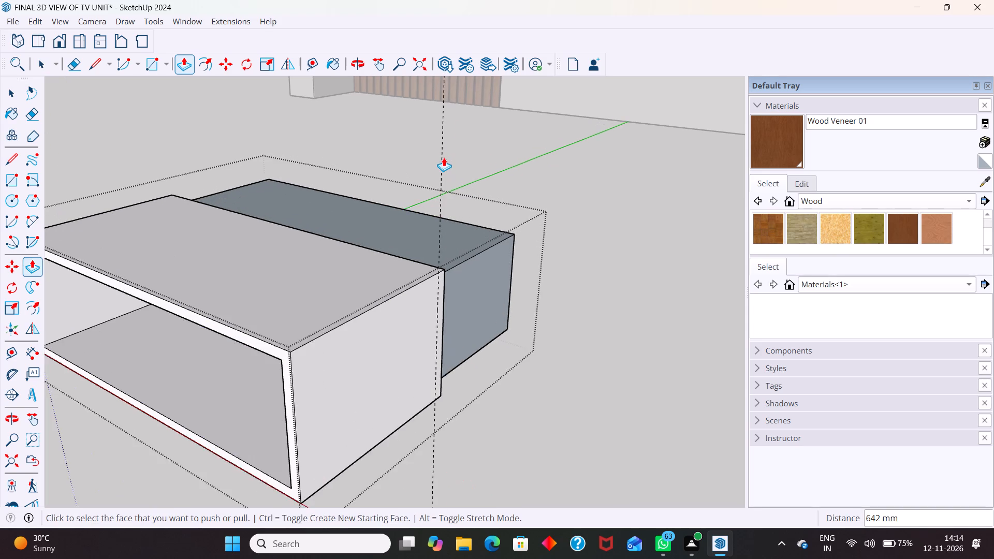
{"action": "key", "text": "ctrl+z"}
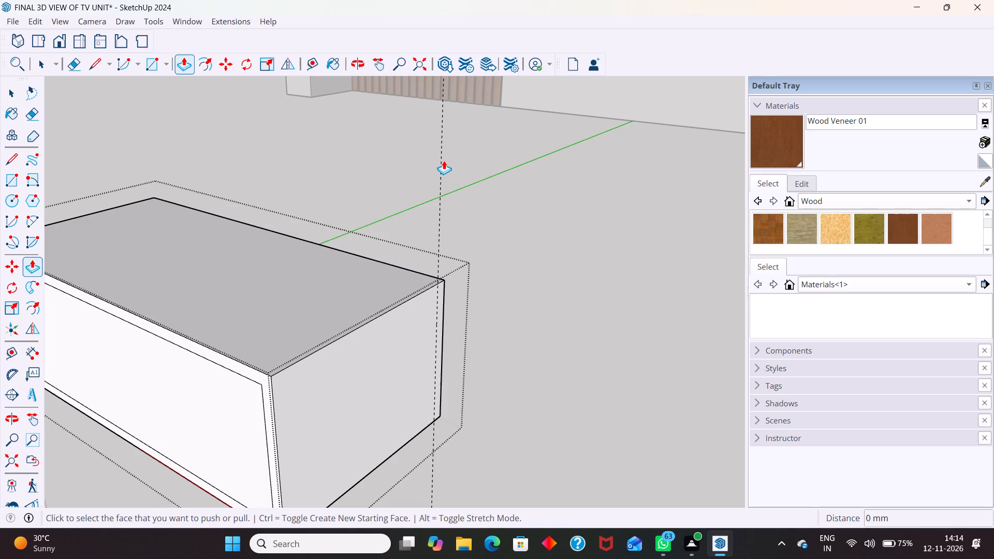
Push the inner front face back about 344 mm to the guide line, hollowing out the box.
{"action": "key", "text": "space"}
{"action": "scroll", "coordinate": [456, 188], "scroll_direction": "down", "scroll_amount": 5}
{"action": "left_click", "coordinate": [288, 354]}
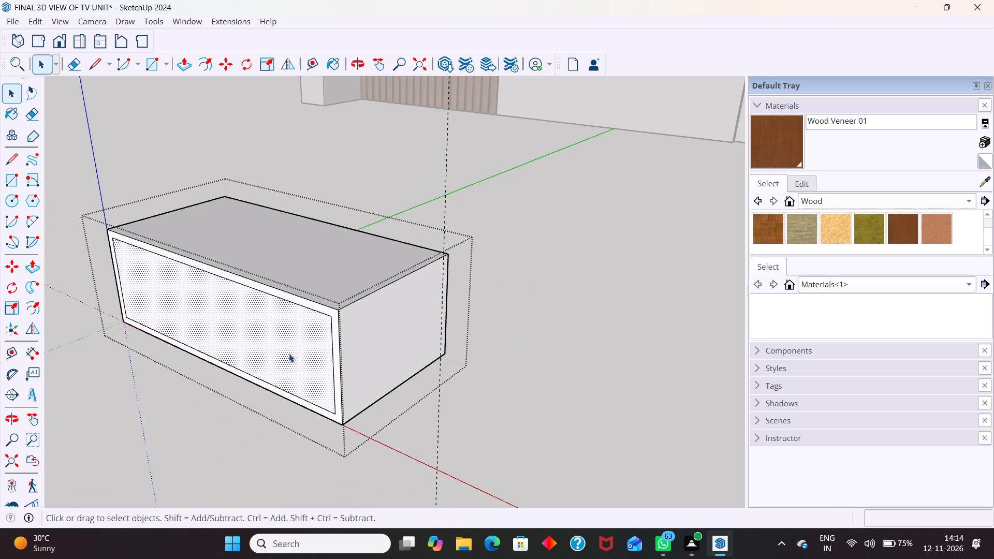
{"action": "key", "text": "p"}
{"action": "left_click", "coordinate": [289, 349]}
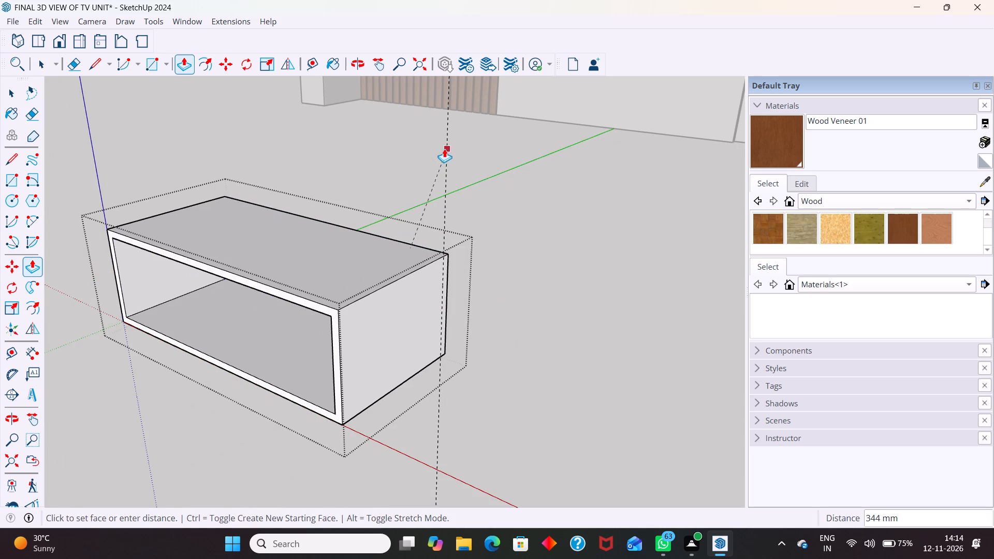
{"action": "left_click", "coordinate": [446, 146]}
{"action": "key", "text": "space"}
Delete the guide line at the rear of the box.
{"action": "scroll", "coordinate": [446, 166], "scroll_direction": "down", "scroll_amount": 7}
{"action": "scroll", "coordinate": [452, 233], "scroll_direction": "down", "scroll_amount": 8}
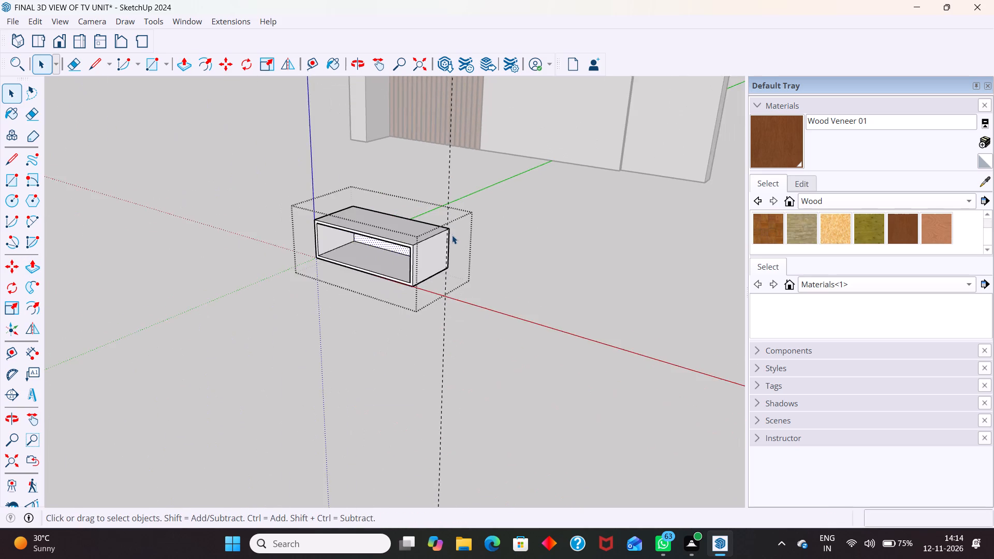
{"action": "scroll", "coordinate": [452, 235], "scroll_direction": "down", "scroll_amount": 3}
{"action": "scroll", "coordinate": [452, 234], "scroll_direction": "up", "scroll_amount": 12}
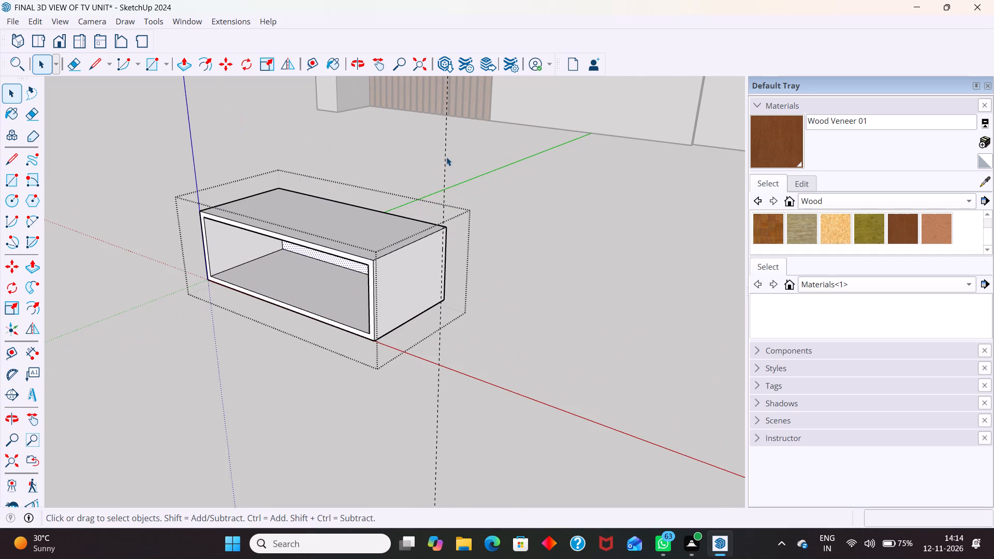
{"action": "left_click", "coordinate": [446, 157]}
{"action": "key", "text": "Delete"}
Exit editing of the hollow box and create a new group for its front panel.
{"action": "scroll", "coordinate": [426, 209], "scroll_direction": "down", "scroll_amount": 6}
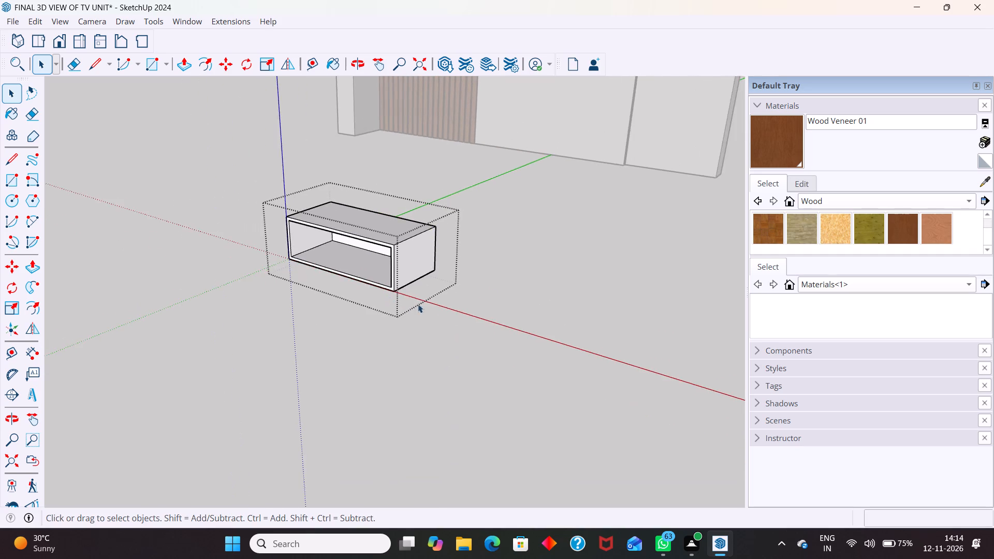
{"action": "middle_click_drag", "start_coordinate": [483, 295], "coordinate": [561, 244]}
{"action": "scroll", "coordinate": [471, 158], "scroll_direction": "up", "scroll_amount": 5}
{"action": "scroll", "coordinate": [448, 190], "scroll_direction": "down", "scroll_amount": 6}
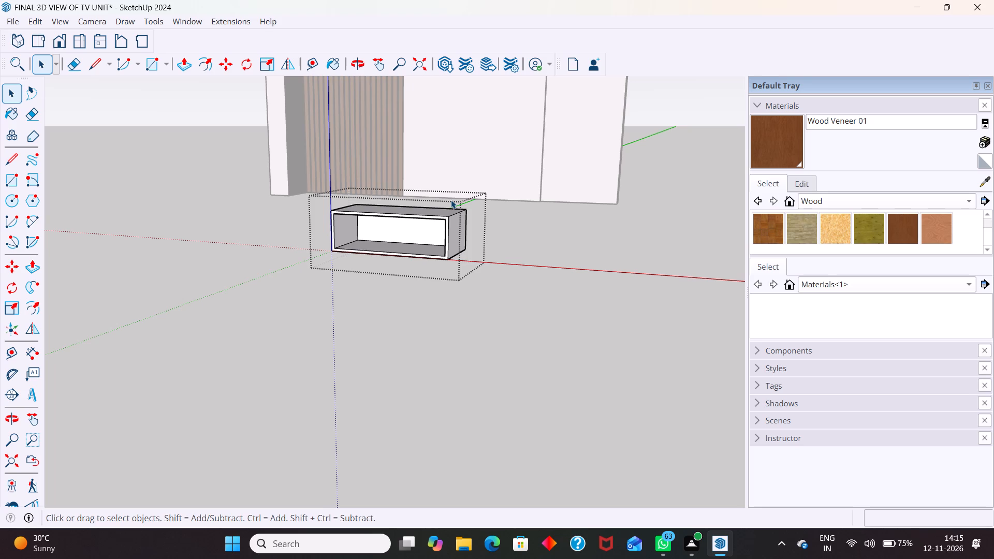
{"action": "scroll", "coordinate": [338, 243], "scroll_direction": "down", "scroll_amount": 4}
{"action": "scroll", "coordinate": [438, 297], "scroll_direction": "down", "scroll_amount": 2}
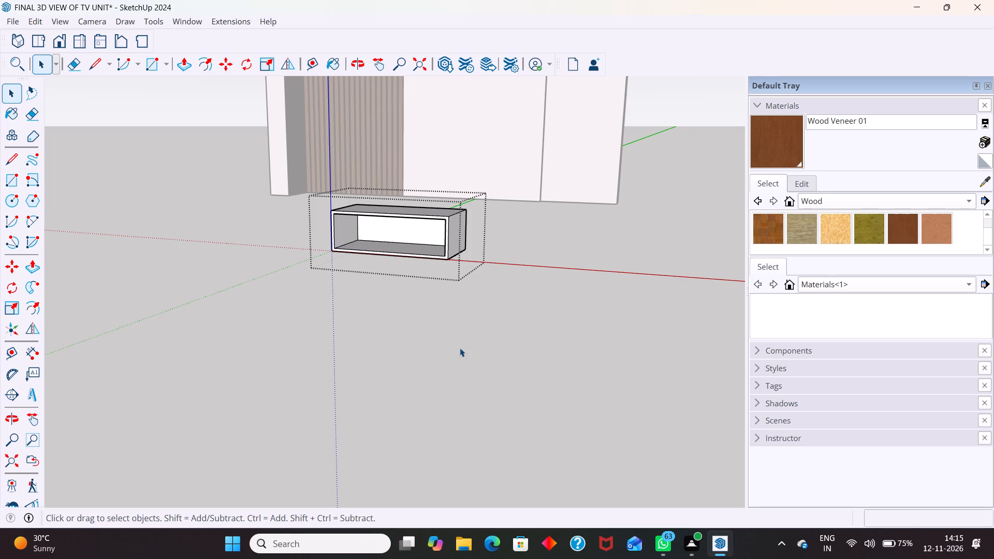
{"action": "left_click", "coordinate": [460, 348]}
{"action": "left_click", "coordinate": [495, 299]}
{"action": "right_click", "coordinate": [516, 262]}
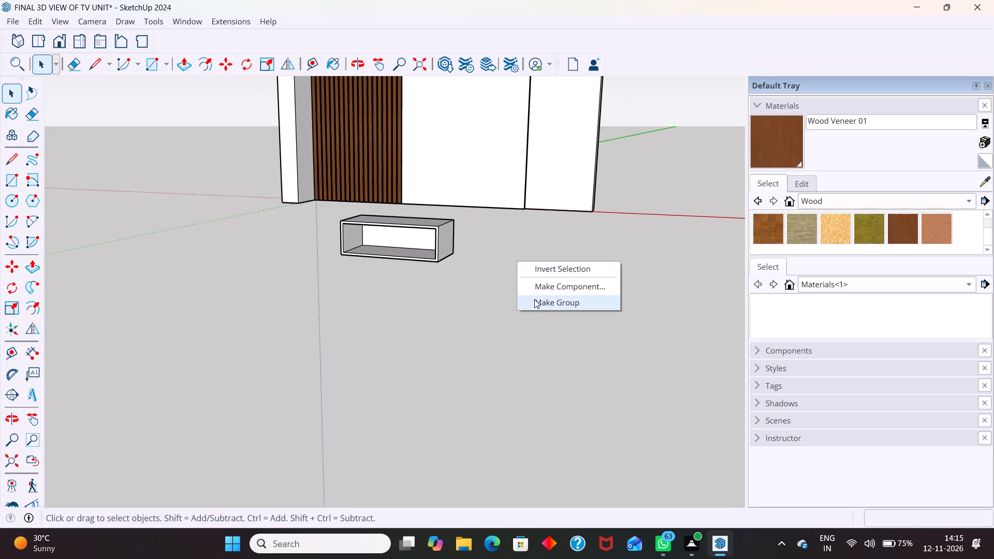
{"action": "left_click", "coordinate": [534, 299]}
Draw a rectangle covering the entire open front of the box, from its upper corner to the opposite lower corner.
{"action": "scroll", "coordinate": [415, 224], "scroll_direction": "up", "scroll_amount": 10}
{"action": "scroll", "coordinate": [377, 250], "scroll_direction": "up", "scroll_amount": 2}
{"action": "middle_click_drag", "start_coordinate": [387, 279], "coordinate": [419, 286]}
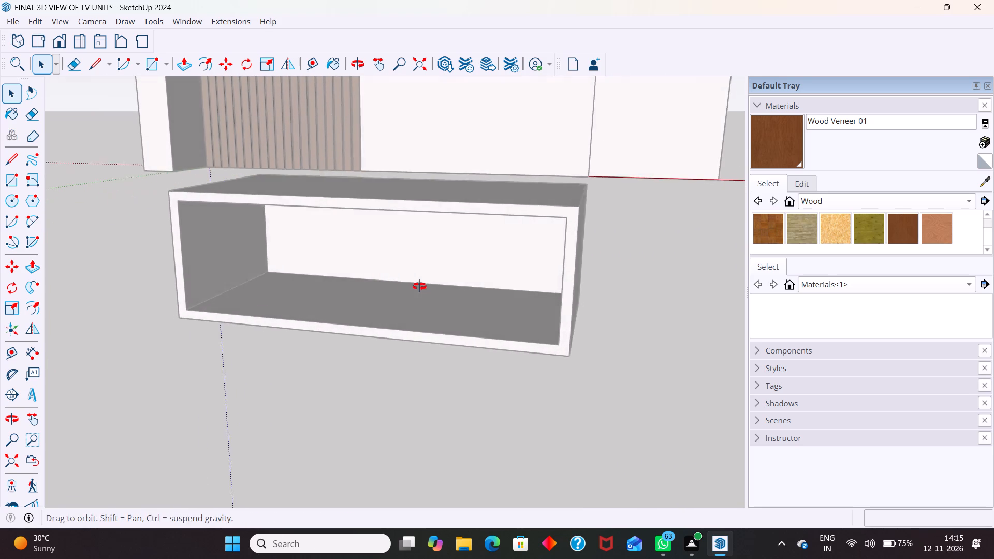
{"action": "middle_click_drag", "start_coordinate": [419, 286], "coordinate": [432, 286]}
{"action": "key", "text": "r"}
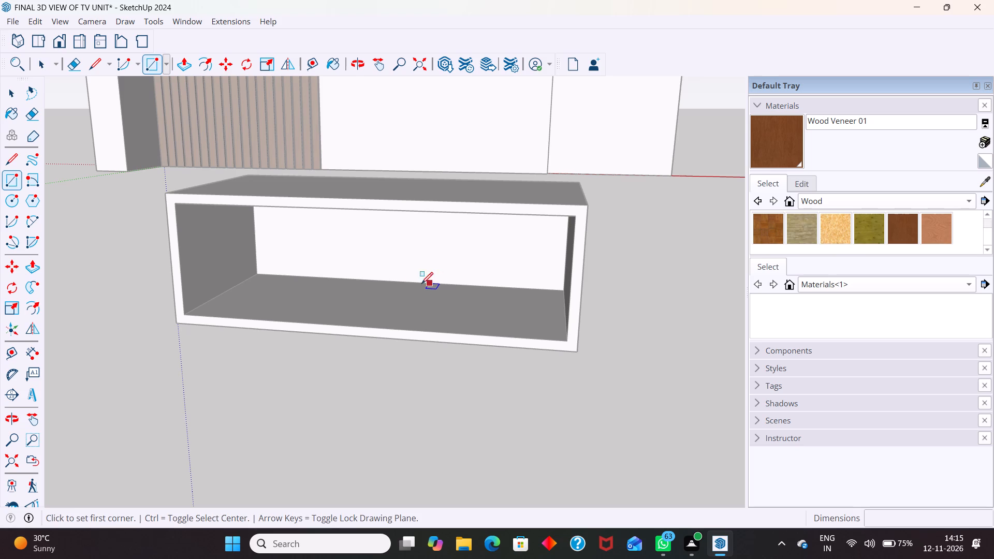
{"action": "left_click_drag", "start_coordinate": [165, 194], "coordinate": [167, 200]}
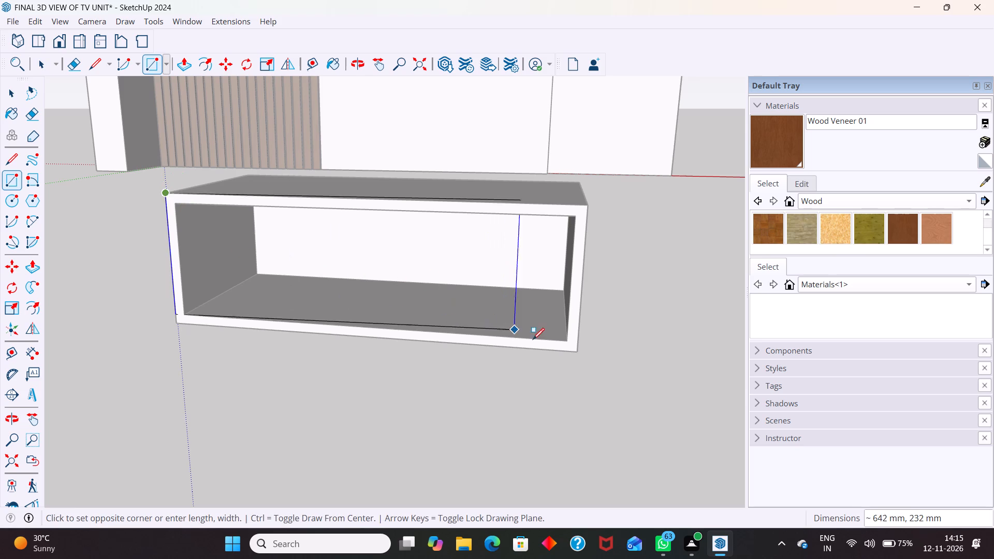
{"action": "left_click", "coordinate": [579, 353]}
{"action": "key", "text": "space"}
Offset the front rectangle's outline inward by 3 mm.
{"action": "left_click", "coordinate": [490, 310]}
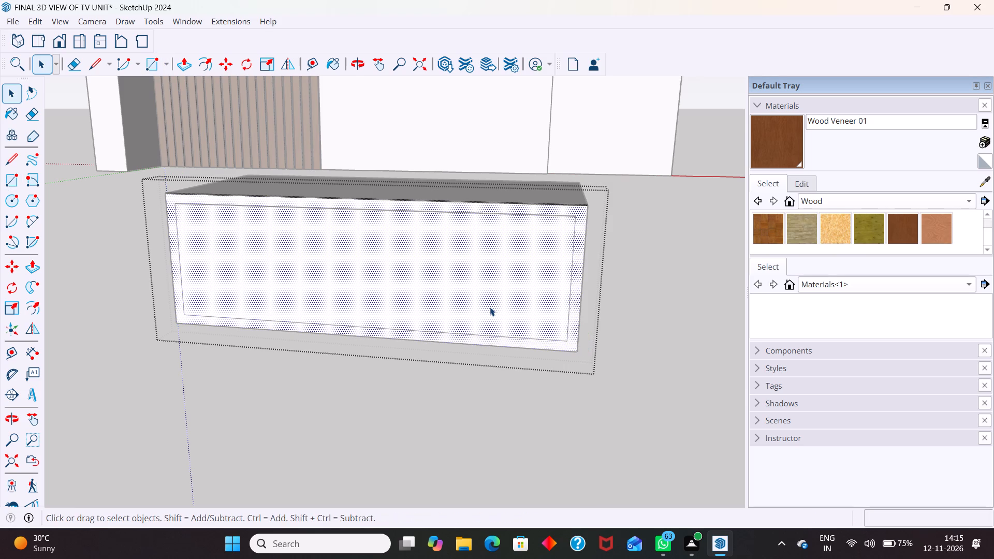
{"action": "key", "text": "f"}
{"action": "left_click", "coordinate": [507, 249]}
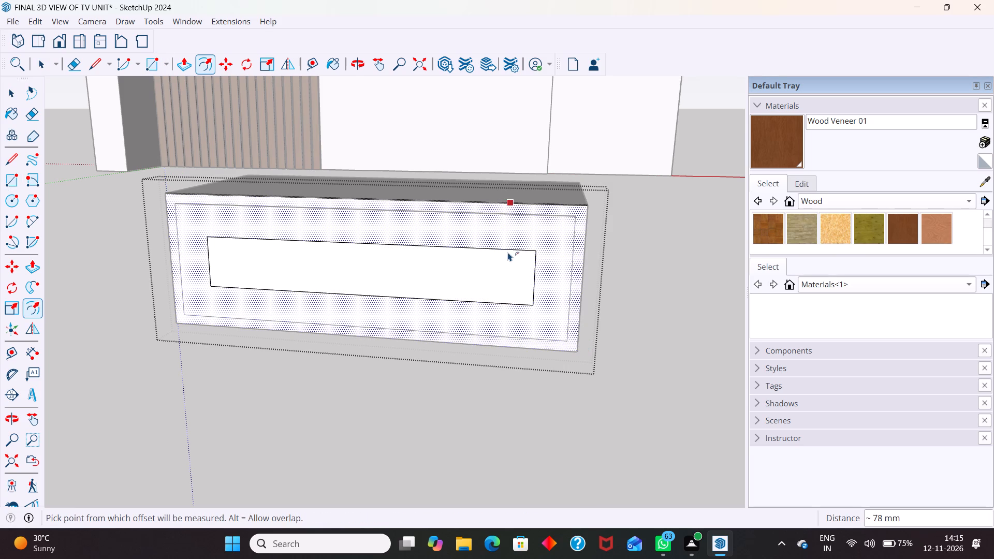
{"action": "type", "text": "3MM"}
{"action": "key", "text": "Return"}
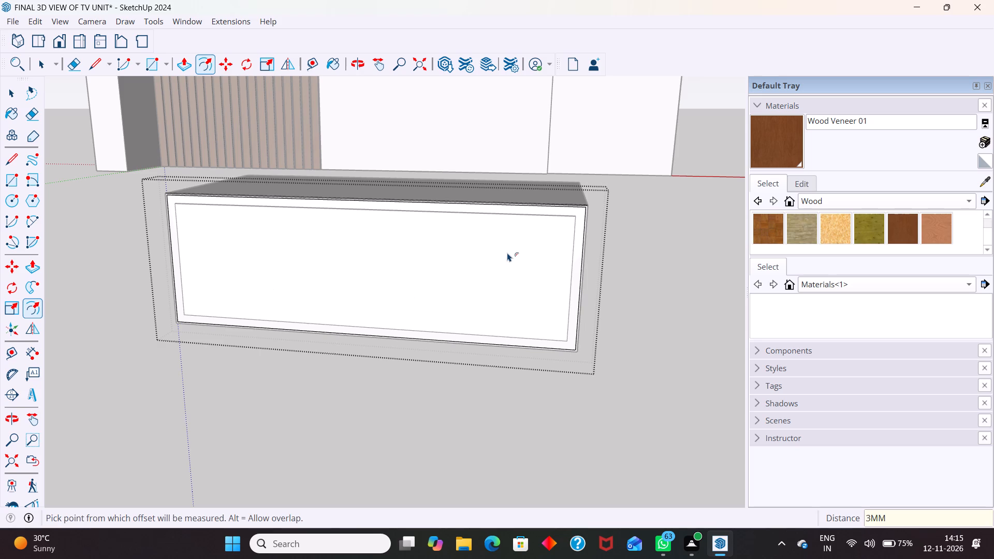
{"action": "key", "text": "space"}
Push/Pull the inner face of the front panel by 18 mm and exit editing of the group.
{"action": "left_click", "coordinate": [544, 293]}
{"action": "key", "text": "p"}
{"action": "left_click", "coordinate": [544, 293]}
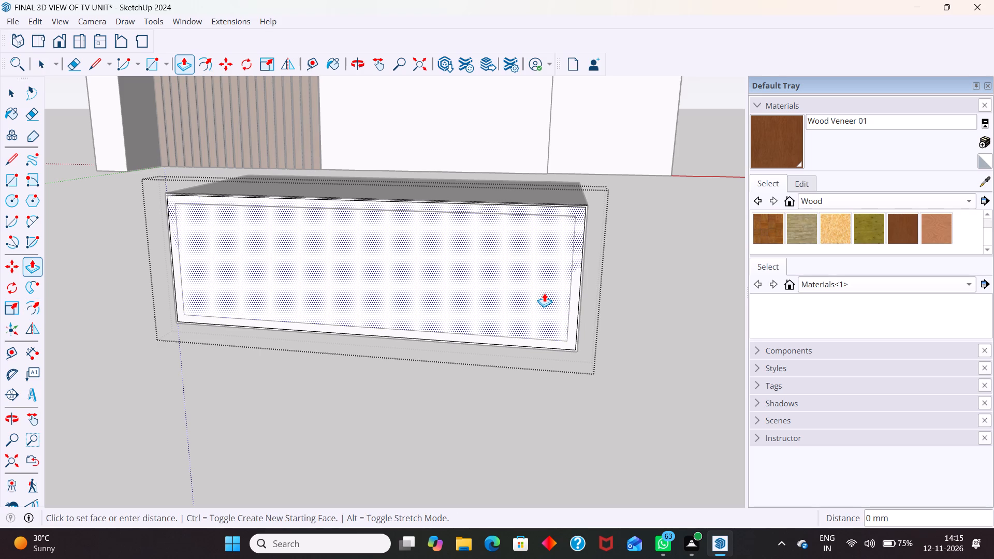
{"action": "key", "text": "1"}
{"action": "type", "text": "8MM"}
{"action": "key", "text": "Return"}
{"action": "key", "text": "space"}
{"action": "scroll", "coordinate": [403, 280], "scroll_direction": "down", "scroll_amount": 7}
{"action": "left_click", "coordinate": [377, 357]}
{"action": "scroll", "coordinate": [533, 277], "scroll_direction": "up", "scroll_amount": 2}
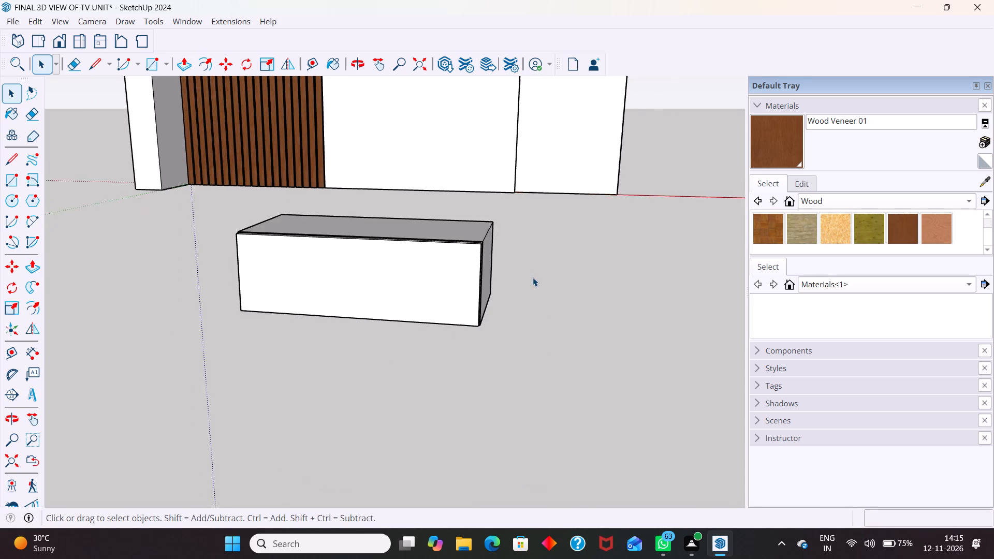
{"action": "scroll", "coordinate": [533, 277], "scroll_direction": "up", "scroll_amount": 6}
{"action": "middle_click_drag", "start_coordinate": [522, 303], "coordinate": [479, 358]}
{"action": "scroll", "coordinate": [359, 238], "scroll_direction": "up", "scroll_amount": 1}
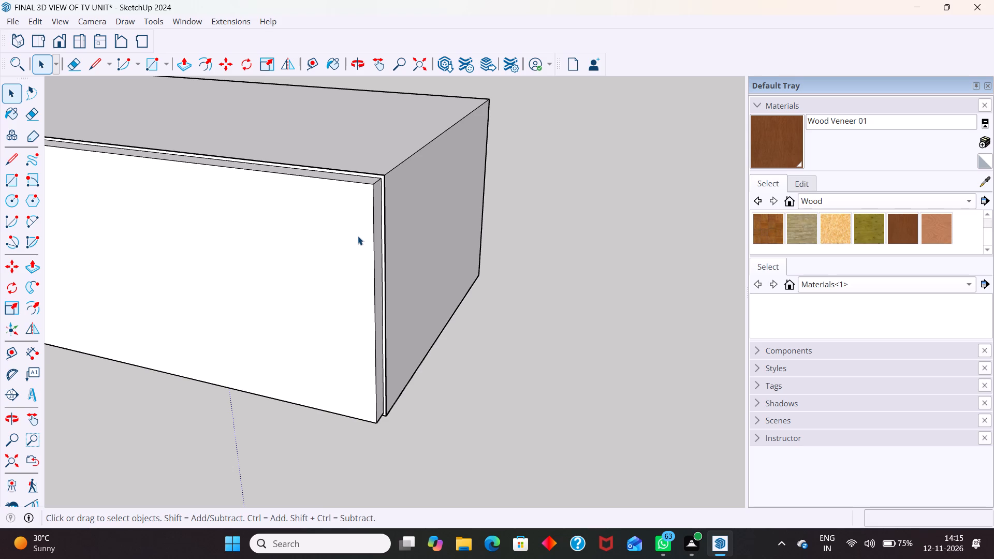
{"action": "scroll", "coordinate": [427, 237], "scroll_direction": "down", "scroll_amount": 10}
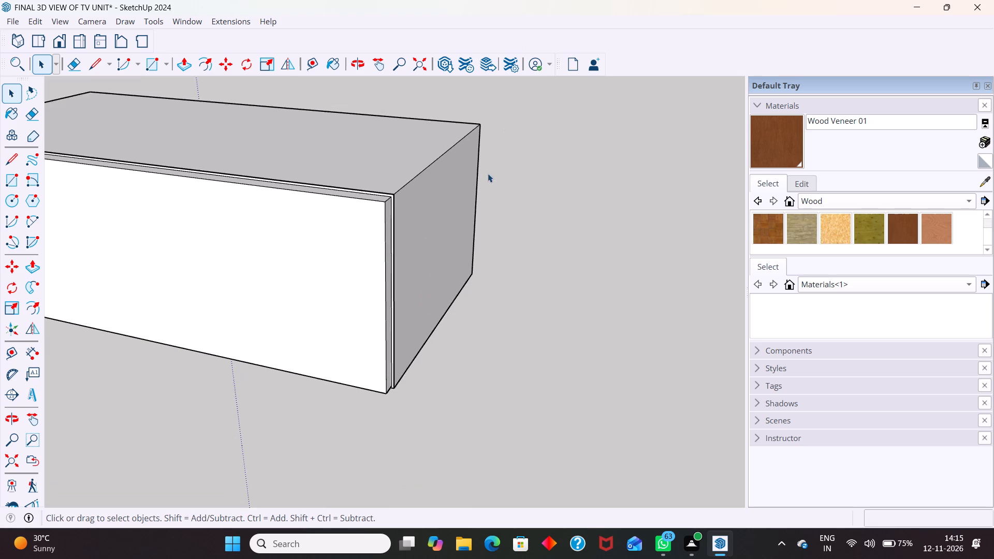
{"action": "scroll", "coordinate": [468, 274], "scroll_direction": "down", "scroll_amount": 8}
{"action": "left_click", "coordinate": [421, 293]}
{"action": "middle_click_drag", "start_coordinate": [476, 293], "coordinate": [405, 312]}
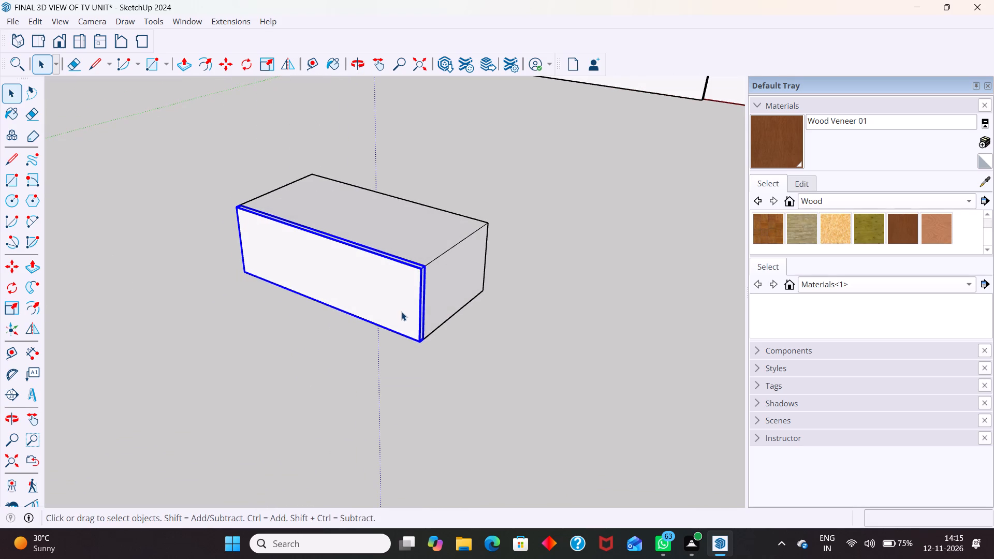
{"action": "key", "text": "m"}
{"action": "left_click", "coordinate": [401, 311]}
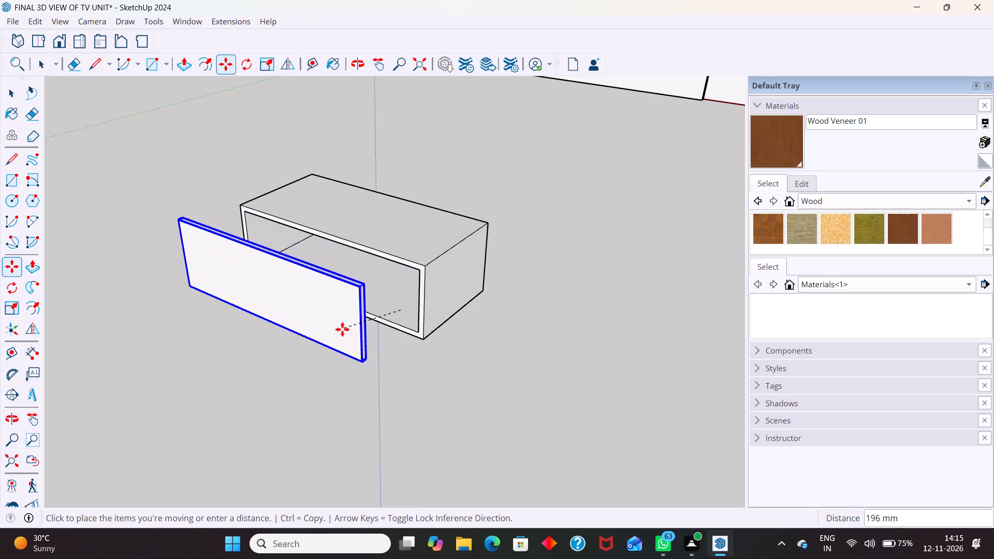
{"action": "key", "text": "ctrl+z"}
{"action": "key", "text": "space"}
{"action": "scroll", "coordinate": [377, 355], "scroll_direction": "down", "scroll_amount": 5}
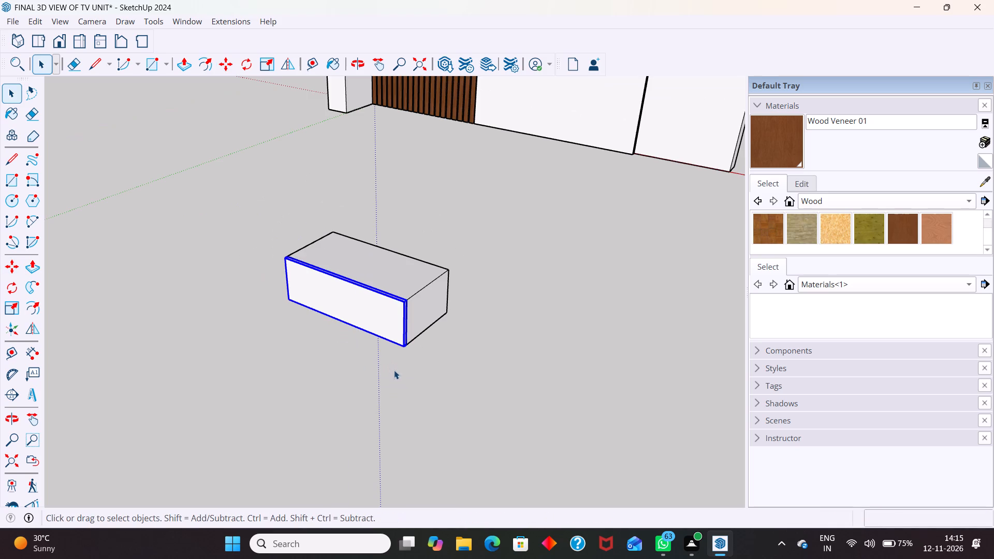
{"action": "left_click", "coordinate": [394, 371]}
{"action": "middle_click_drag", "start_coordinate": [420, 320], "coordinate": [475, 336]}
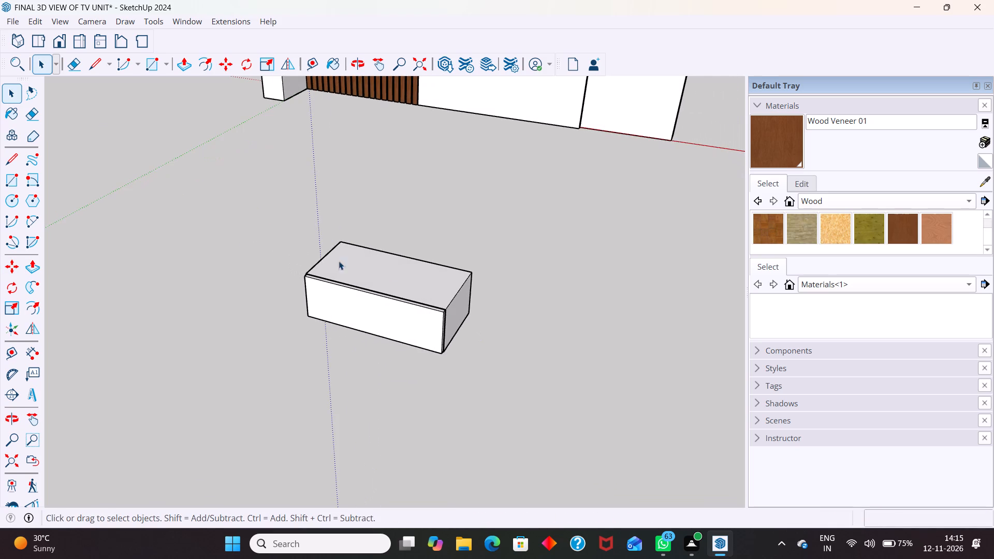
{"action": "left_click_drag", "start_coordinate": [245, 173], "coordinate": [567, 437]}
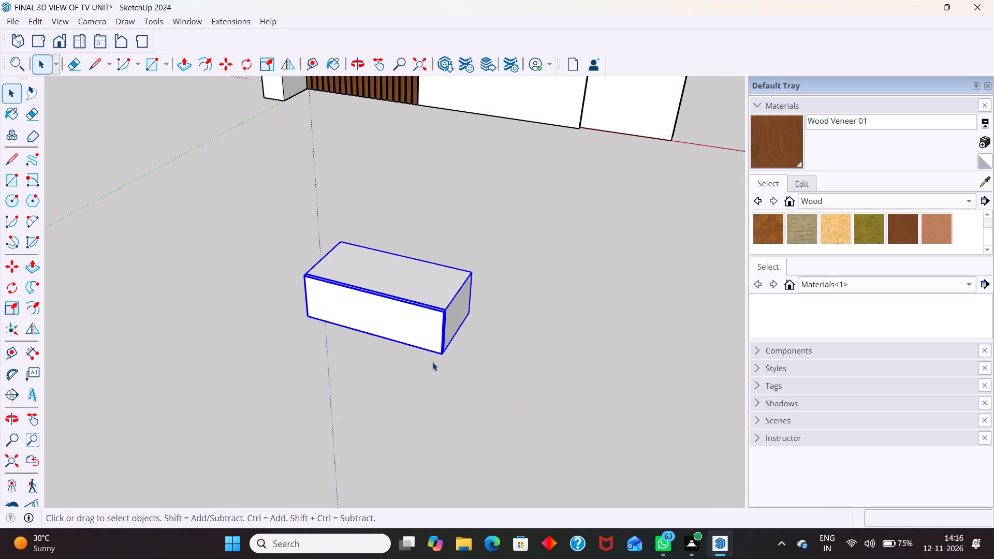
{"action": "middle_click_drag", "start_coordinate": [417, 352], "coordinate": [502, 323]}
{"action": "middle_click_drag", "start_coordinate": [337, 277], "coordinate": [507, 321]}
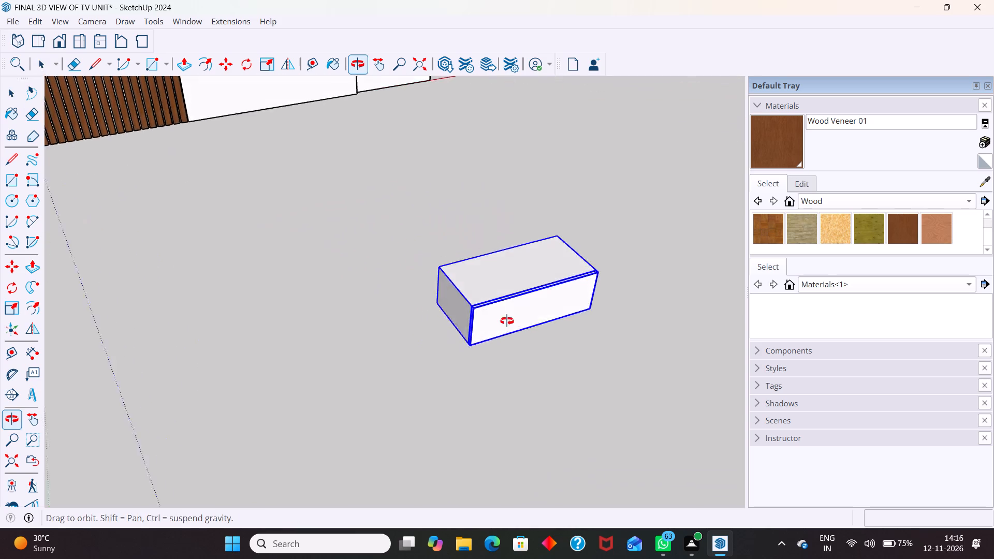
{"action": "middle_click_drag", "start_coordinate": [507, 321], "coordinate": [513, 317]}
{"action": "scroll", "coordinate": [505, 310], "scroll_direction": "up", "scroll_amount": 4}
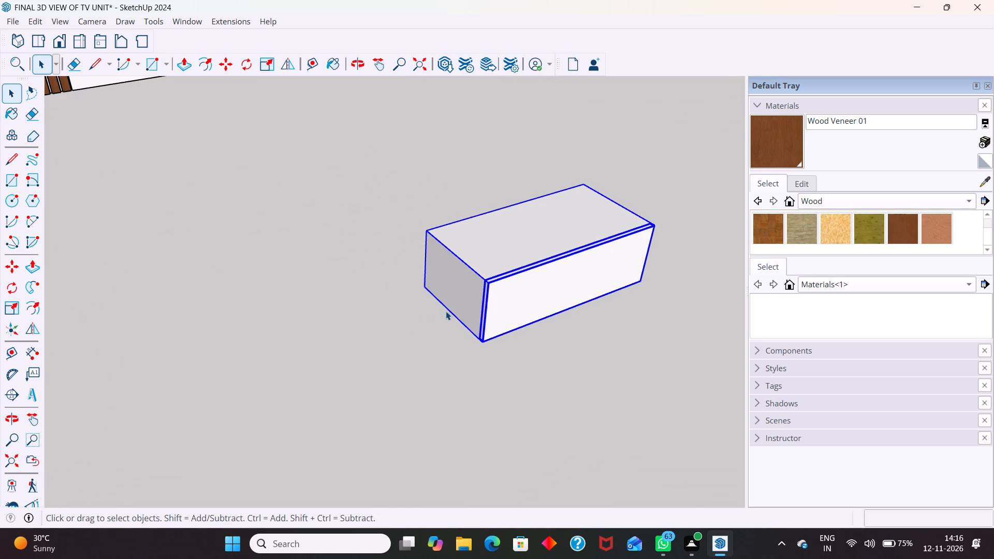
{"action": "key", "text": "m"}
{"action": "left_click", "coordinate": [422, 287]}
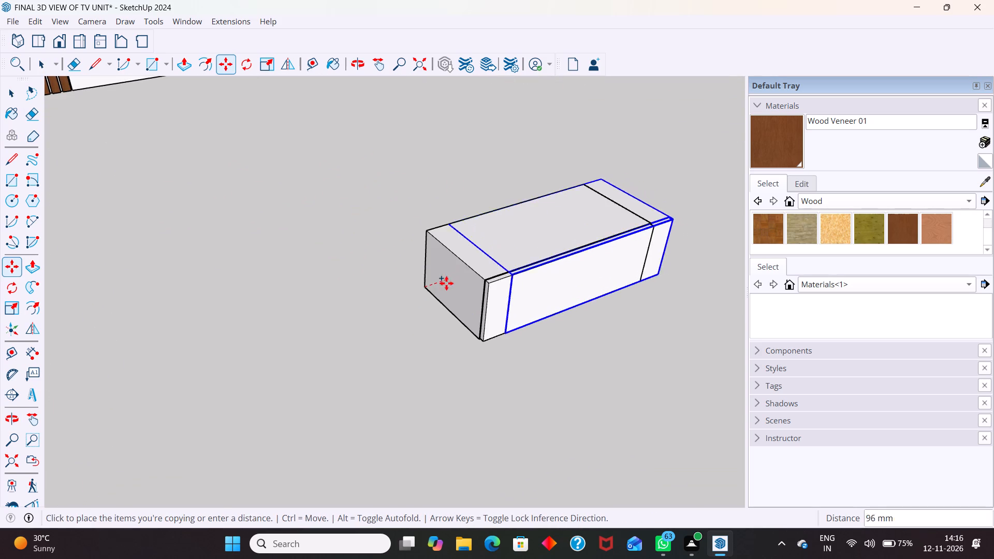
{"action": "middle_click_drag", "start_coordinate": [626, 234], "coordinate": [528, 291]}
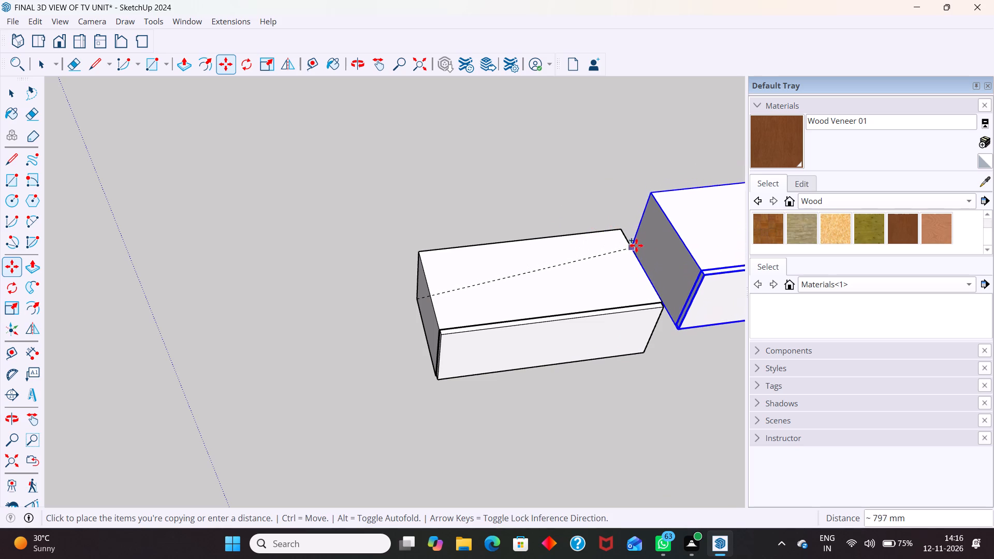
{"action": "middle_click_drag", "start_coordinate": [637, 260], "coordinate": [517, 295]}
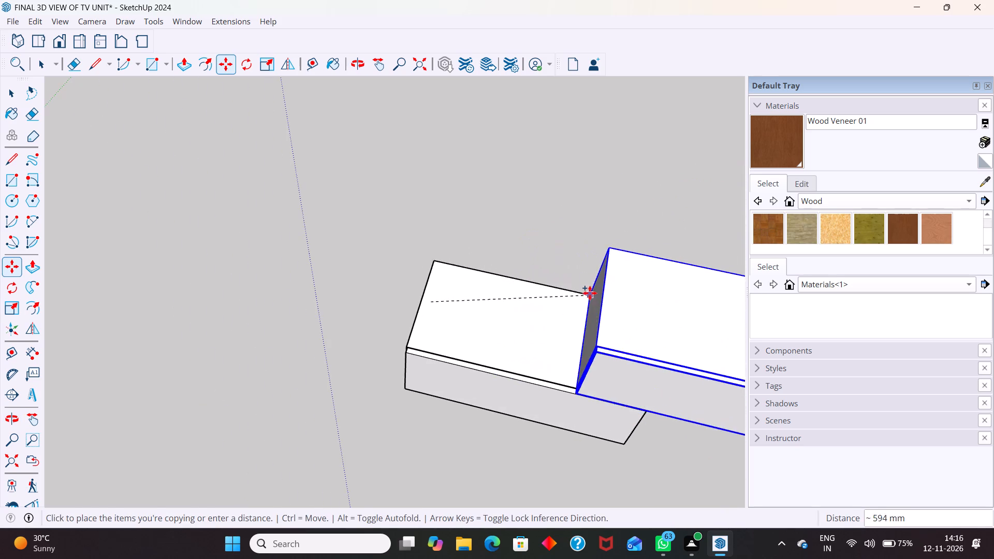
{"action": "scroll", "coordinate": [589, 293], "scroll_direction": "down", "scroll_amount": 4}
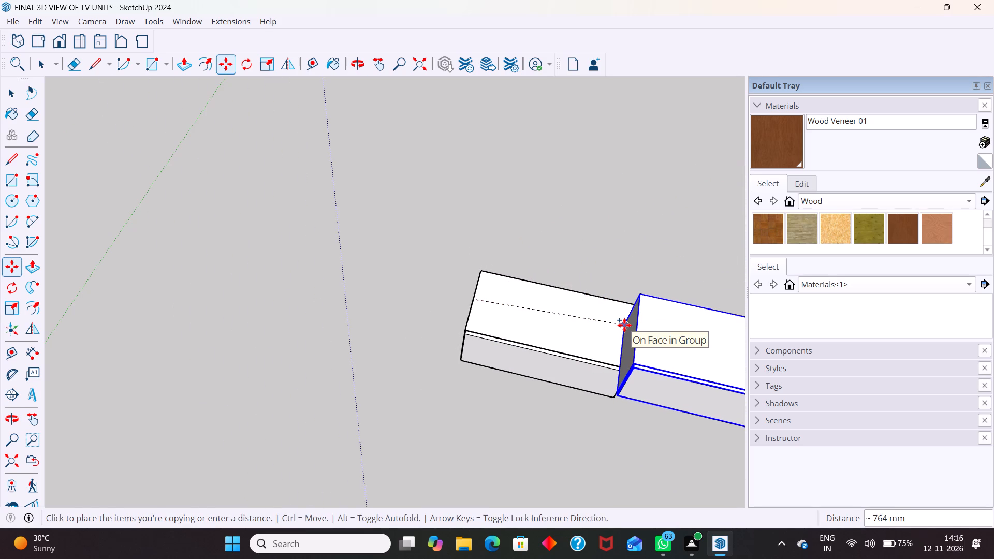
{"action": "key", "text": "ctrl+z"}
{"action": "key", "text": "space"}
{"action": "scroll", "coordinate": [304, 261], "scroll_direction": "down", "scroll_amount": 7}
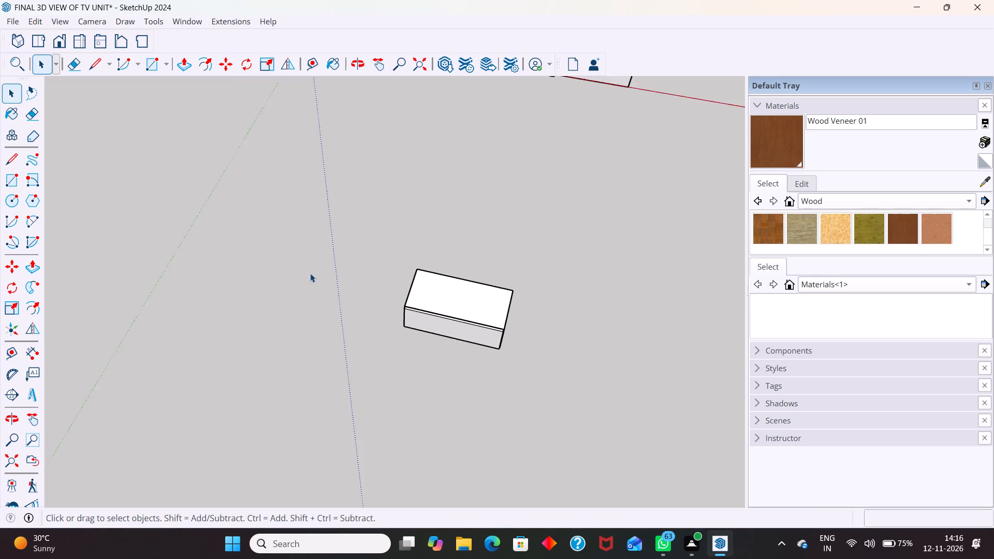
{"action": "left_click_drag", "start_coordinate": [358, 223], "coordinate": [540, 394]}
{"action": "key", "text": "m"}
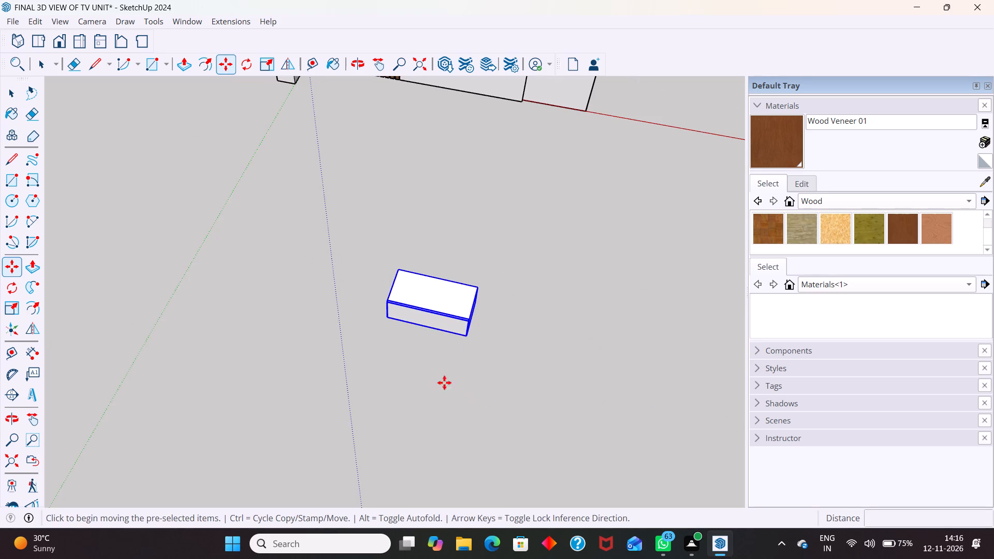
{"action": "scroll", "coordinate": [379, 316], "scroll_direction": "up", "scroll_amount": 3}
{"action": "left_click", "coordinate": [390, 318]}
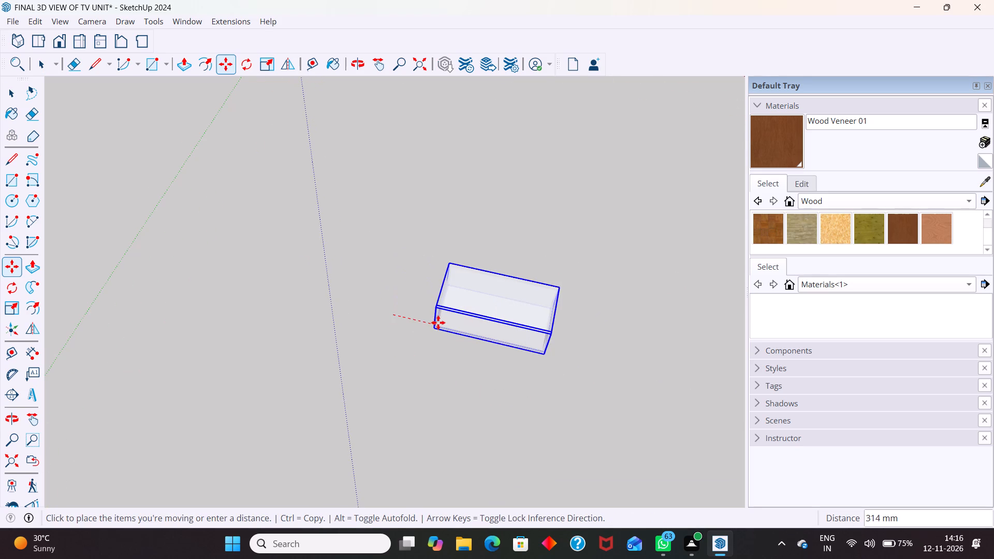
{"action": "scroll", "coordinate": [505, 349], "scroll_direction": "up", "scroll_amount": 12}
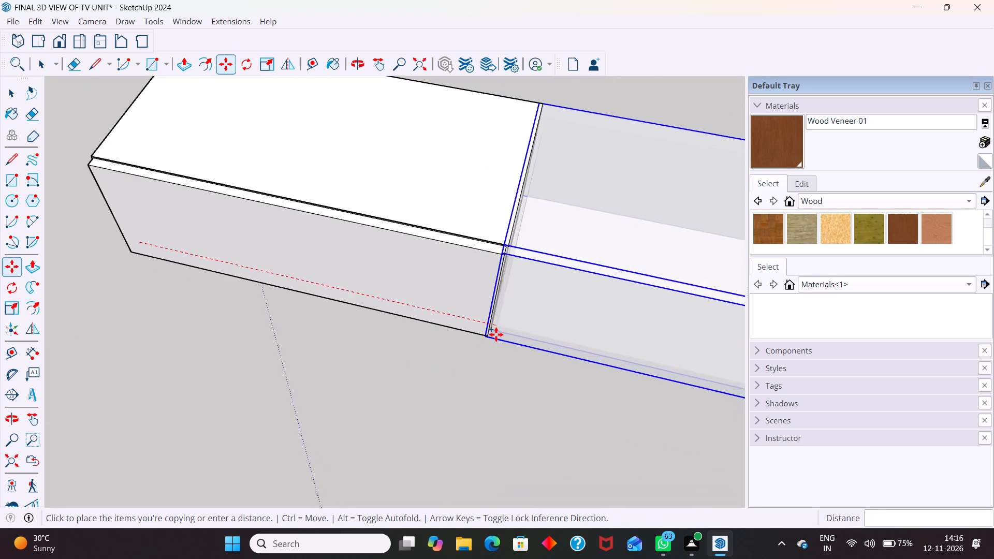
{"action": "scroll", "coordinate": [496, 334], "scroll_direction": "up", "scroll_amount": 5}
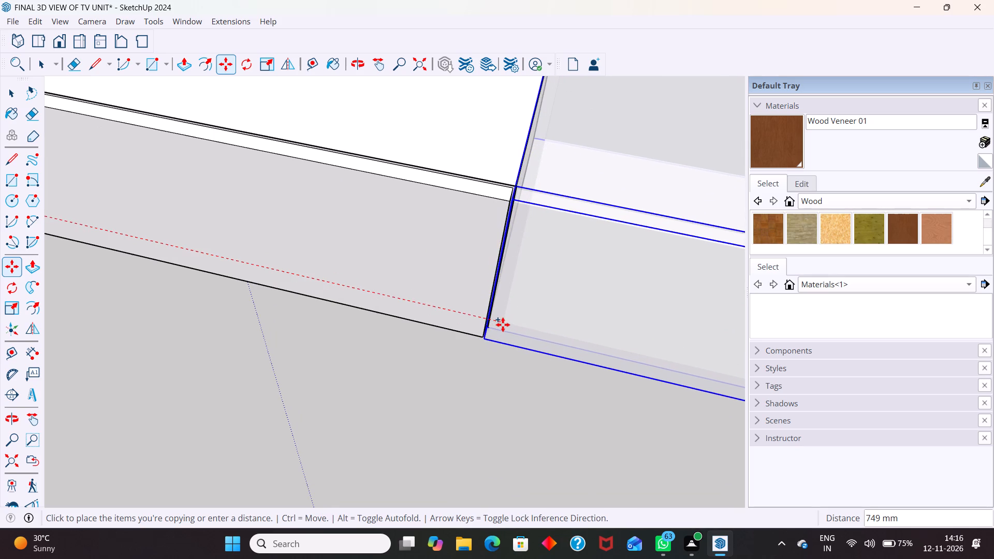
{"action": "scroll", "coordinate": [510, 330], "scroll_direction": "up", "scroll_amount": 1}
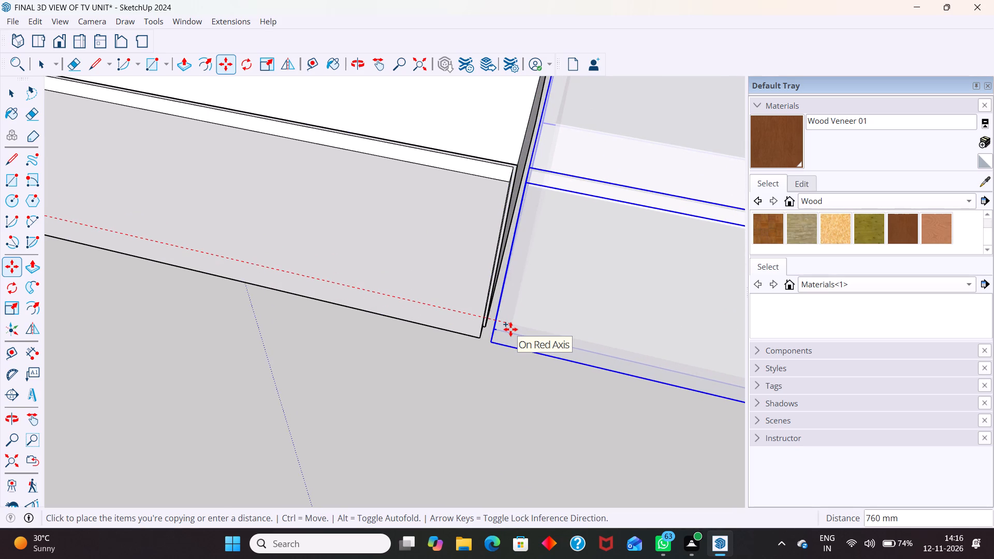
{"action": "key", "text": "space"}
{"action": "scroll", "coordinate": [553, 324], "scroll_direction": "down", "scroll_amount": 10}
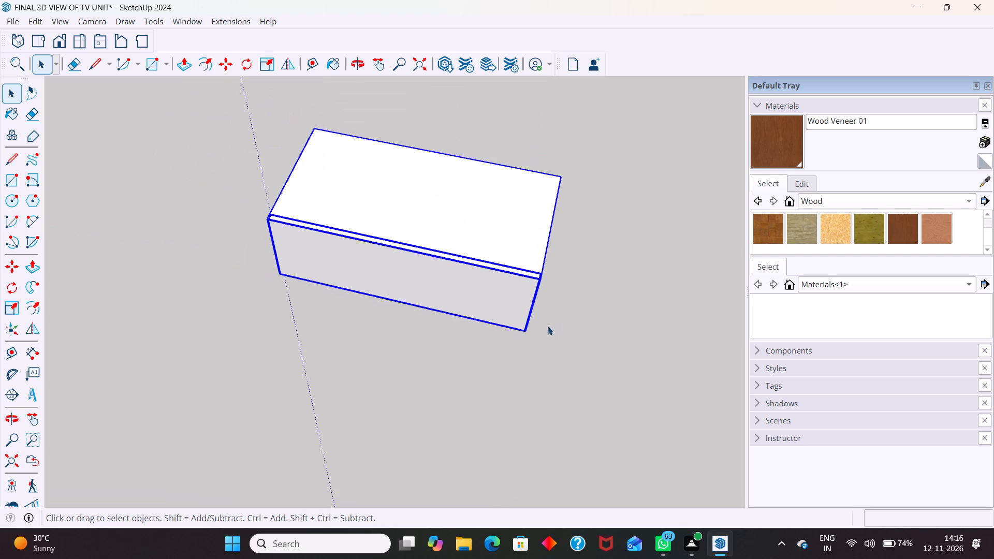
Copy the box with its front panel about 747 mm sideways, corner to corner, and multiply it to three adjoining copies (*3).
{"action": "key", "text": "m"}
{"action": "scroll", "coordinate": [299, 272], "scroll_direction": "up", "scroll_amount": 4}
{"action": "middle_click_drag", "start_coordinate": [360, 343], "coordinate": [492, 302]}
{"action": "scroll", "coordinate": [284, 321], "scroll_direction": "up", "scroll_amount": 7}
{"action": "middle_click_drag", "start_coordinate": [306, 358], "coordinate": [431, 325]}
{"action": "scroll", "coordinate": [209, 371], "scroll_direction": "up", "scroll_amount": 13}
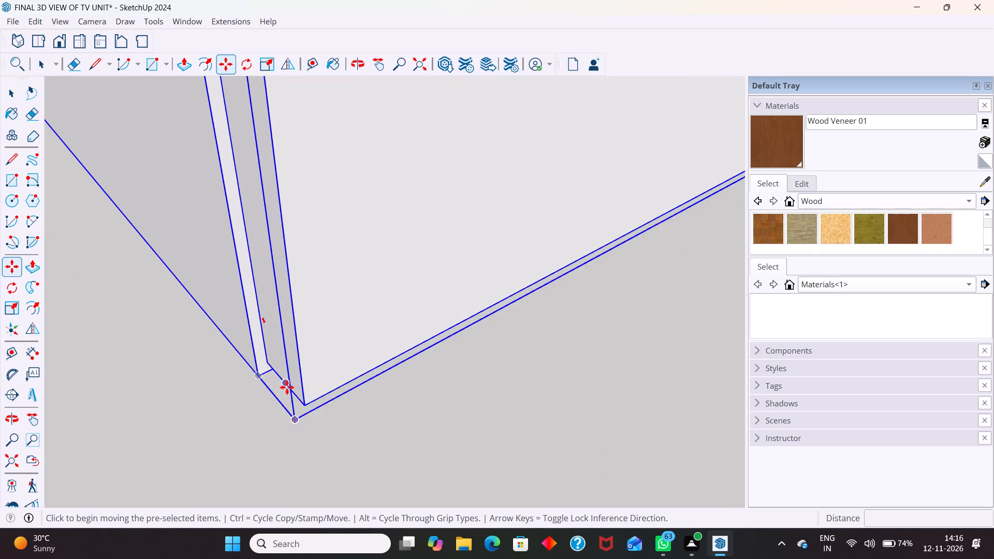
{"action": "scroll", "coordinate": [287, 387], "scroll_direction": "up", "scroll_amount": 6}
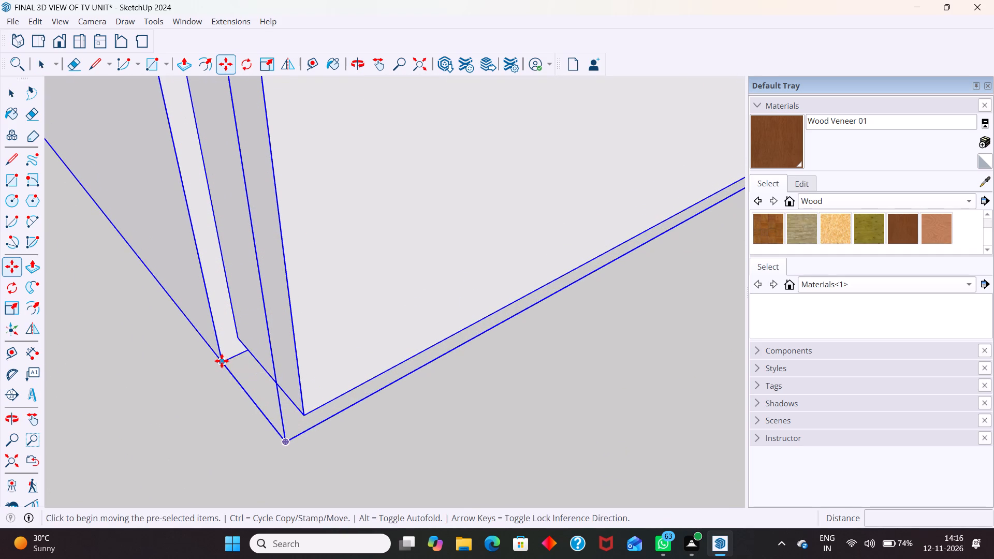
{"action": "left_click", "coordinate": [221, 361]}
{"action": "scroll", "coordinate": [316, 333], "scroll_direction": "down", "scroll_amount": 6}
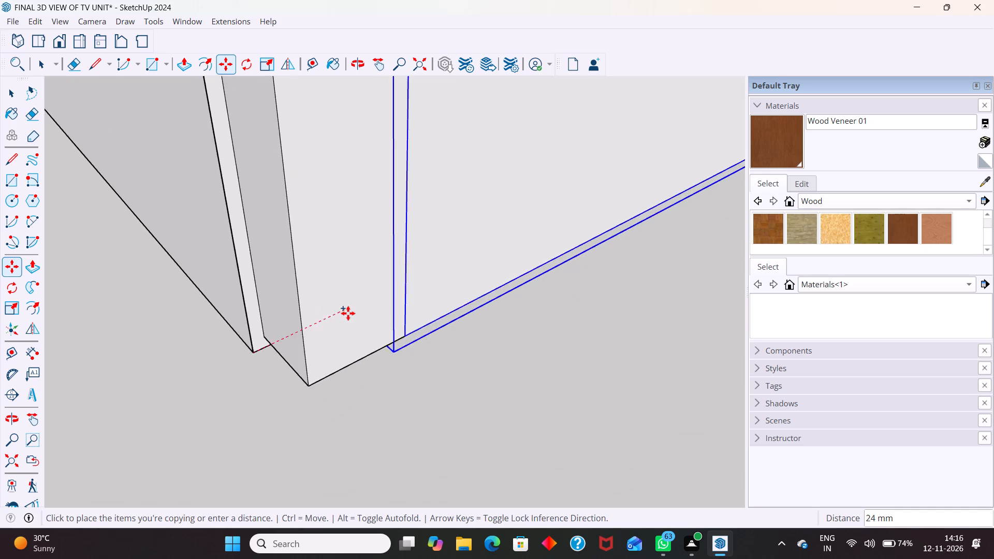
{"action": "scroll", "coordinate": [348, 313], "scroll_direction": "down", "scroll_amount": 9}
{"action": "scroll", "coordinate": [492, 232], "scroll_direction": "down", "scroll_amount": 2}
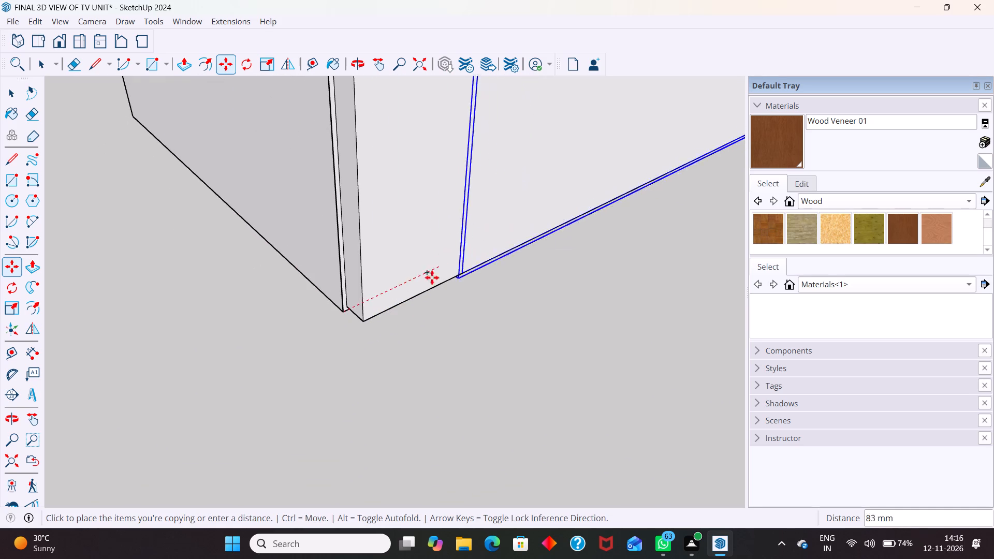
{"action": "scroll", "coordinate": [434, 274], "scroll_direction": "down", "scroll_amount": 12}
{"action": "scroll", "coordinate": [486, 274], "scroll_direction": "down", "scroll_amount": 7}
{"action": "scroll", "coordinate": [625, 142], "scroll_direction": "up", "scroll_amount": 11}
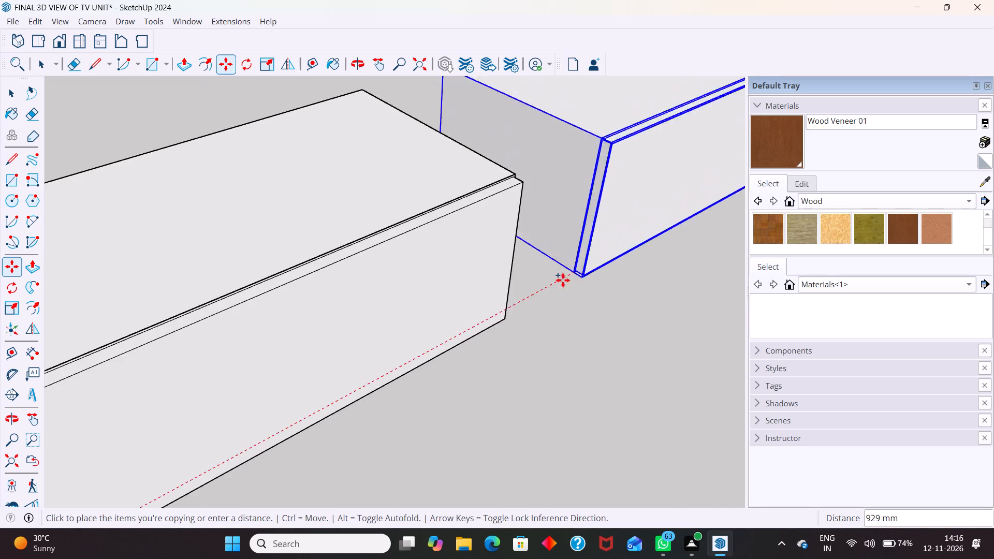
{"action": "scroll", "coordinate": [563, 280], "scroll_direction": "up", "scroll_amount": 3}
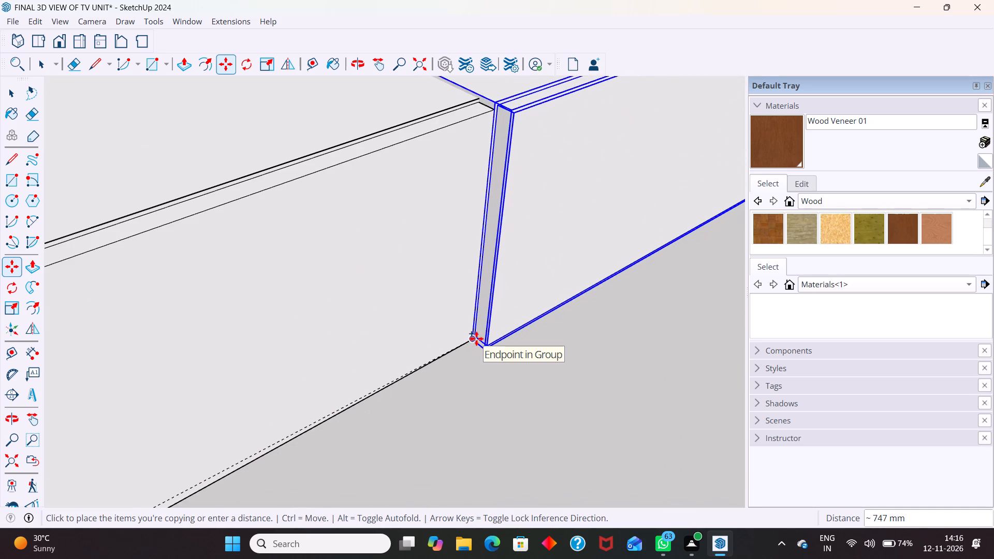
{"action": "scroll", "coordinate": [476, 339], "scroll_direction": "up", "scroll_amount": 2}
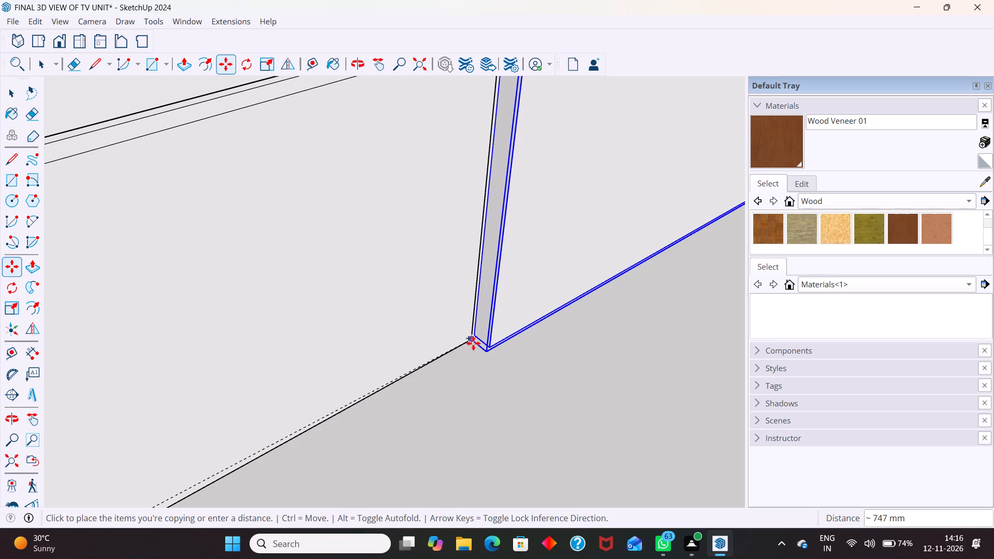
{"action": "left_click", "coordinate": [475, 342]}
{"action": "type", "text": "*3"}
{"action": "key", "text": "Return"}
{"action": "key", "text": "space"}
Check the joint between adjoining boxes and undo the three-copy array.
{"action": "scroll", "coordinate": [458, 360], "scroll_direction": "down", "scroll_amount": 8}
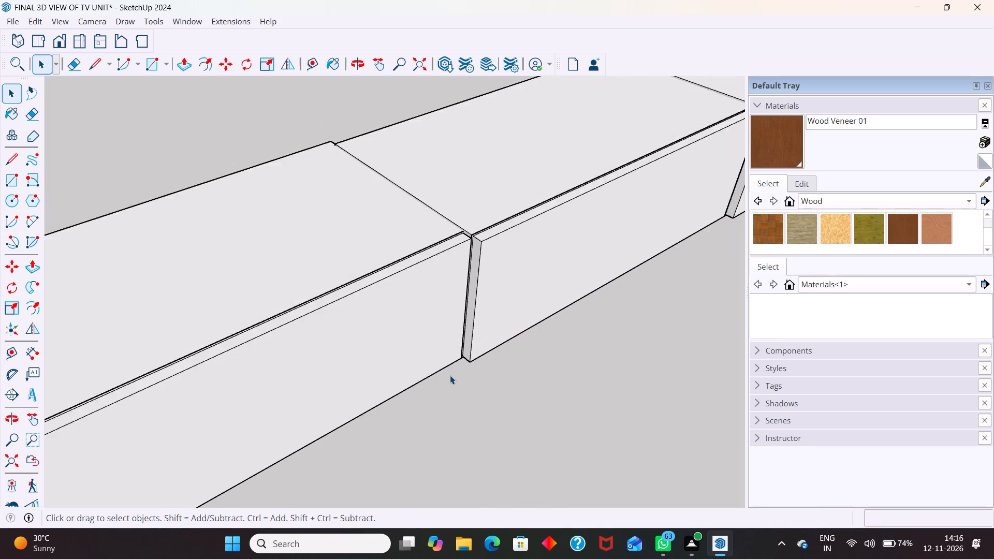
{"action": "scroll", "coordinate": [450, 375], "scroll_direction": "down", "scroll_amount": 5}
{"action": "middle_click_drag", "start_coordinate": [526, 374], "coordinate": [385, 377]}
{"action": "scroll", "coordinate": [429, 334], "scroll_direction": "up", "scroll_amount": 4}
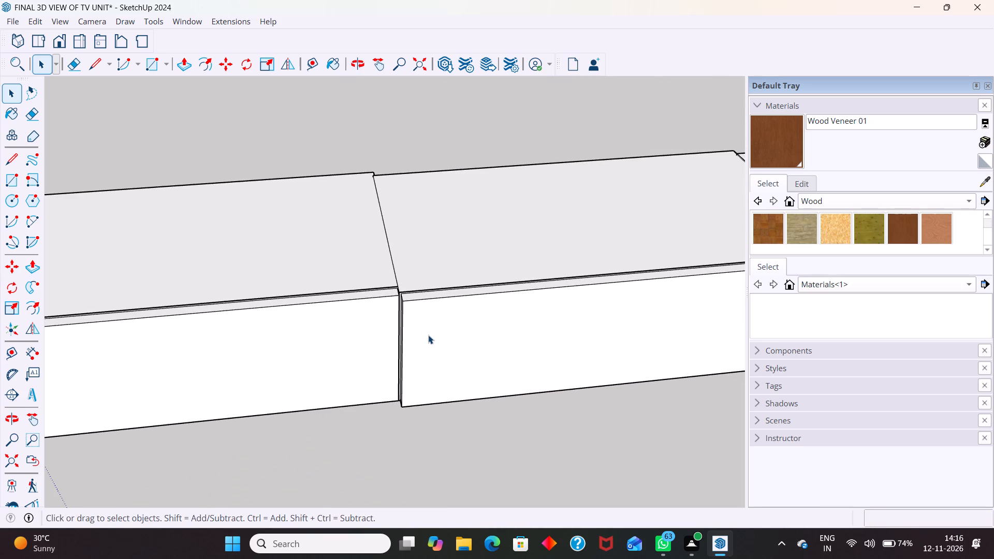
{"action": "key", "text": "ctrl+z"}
Copy the box with its front panel about 747 mm sideways, from bottom corner to bottom corner, beside the original.
{"action": "middle_click_drag", "start_coordinate": [456, 340], "coordinate": [434, 345]}
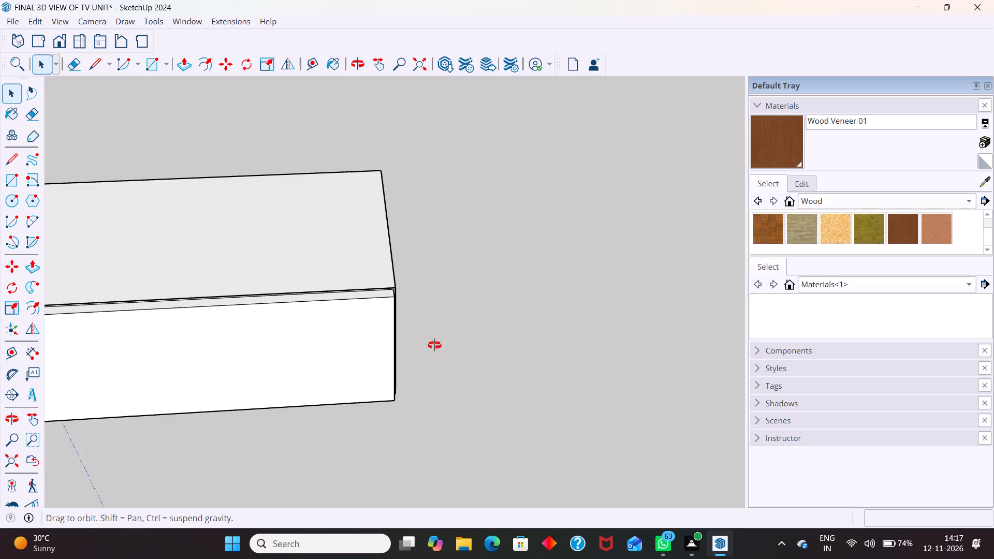
{"action": "middle_click_drag", "start_coordinate": [434, 345], "coordinate": [429, 345]}
{"action": "left_click", "coordinate": [364, 298]}
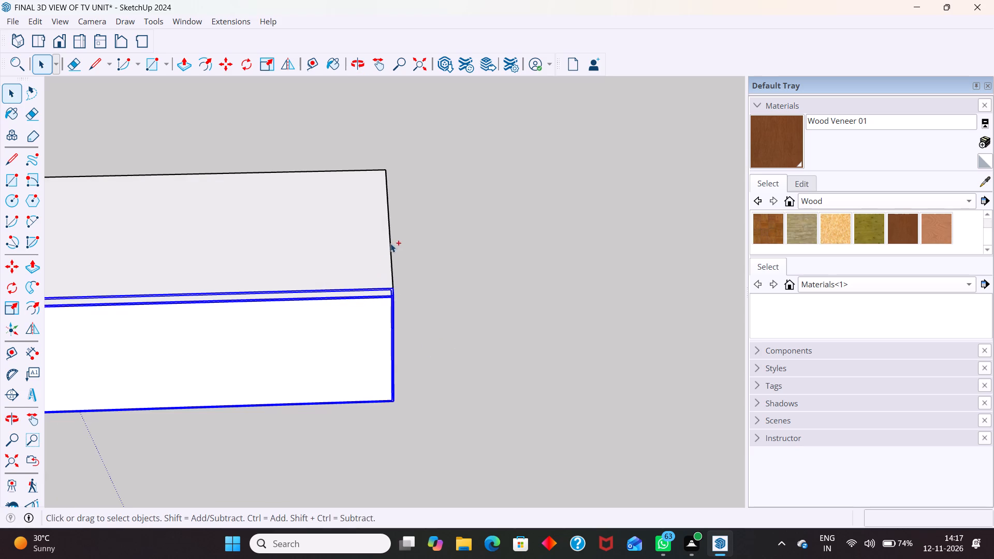
{"action": "left_click", "coordinate": [372, 258], "text": "ctrl"}
{"action": "key", "text": "m"}
{"action": "scroll", "coordinate": [373, 265], "scroll_direction": "down", "scroll_amount": 8}
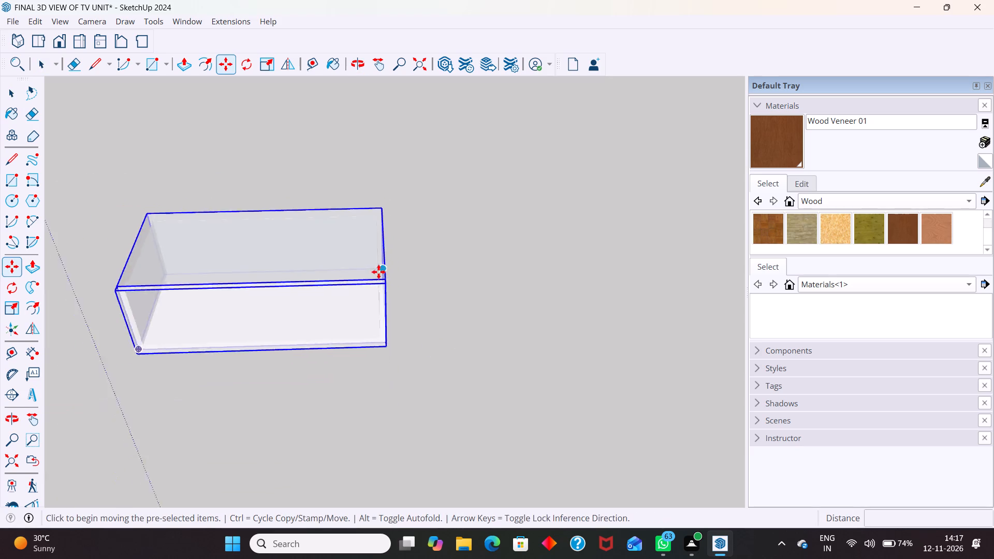
{"action": "scroll", "coordinate": [378, 272], "scroll_direction": "down", "scroll_amount": 4}
{"action": "middle_click_drag", "start_coordinate": [322, 314], "coordinate": [467, 302]}
{"action": "scroll", "coordinate": [333, 269], "scroll_direction": "up", "scroll_amount": 5}
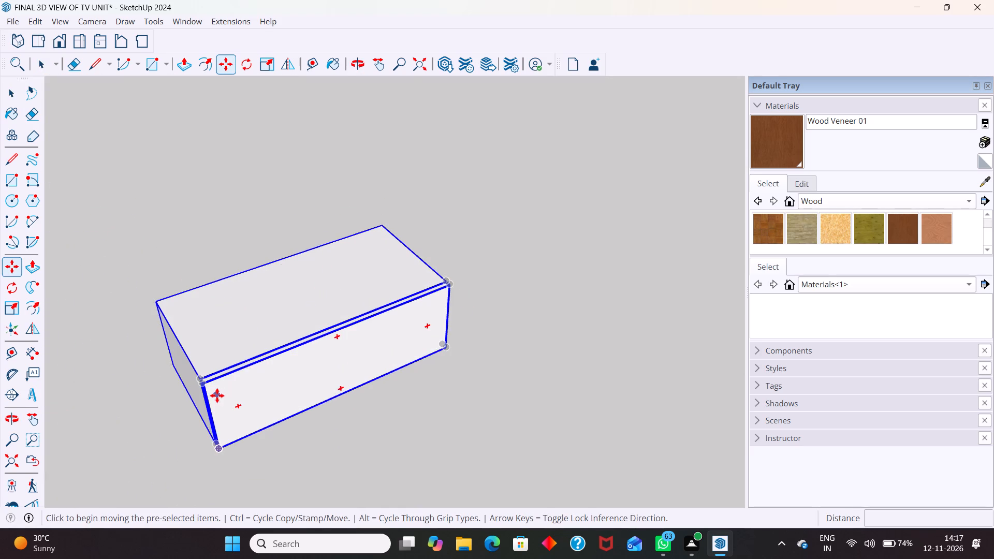
{"action": "middle_click_drag", "start_coordinate": [223, 397], "coordinate": [293, 375]}
{"action": "scroll", "coordinate": [234, 466], "scroll_direction": "up", "scroll_amount": 5}
{"action": "scroll", "coordinate": [249, 472], "scroll_direction": "up", "scroll_amount": 16}
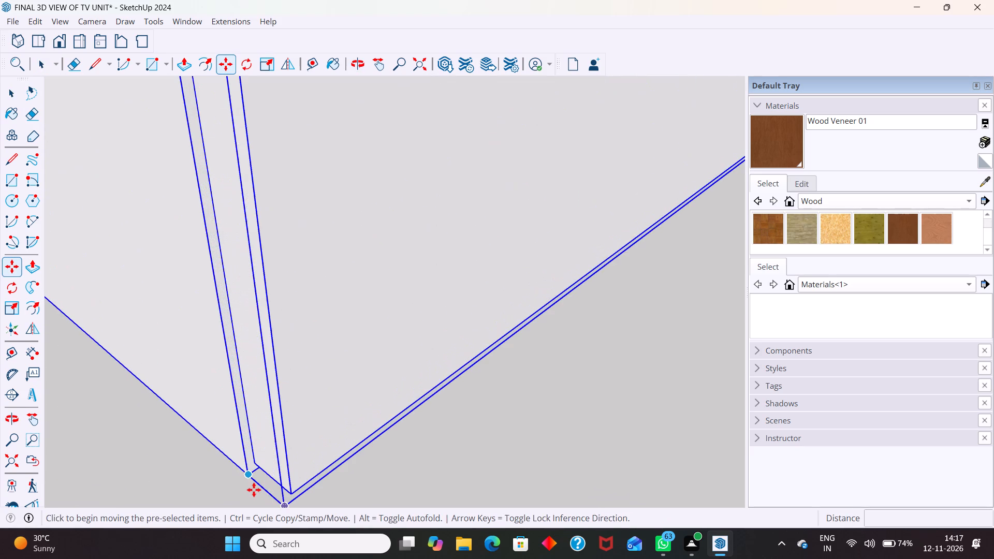
{"action": "left_click", "coordinate": [248, 476]}
{"action": "scroll", "coordinate": [302, 417], "scroll_direction": "down", "scroll_amount": 6}
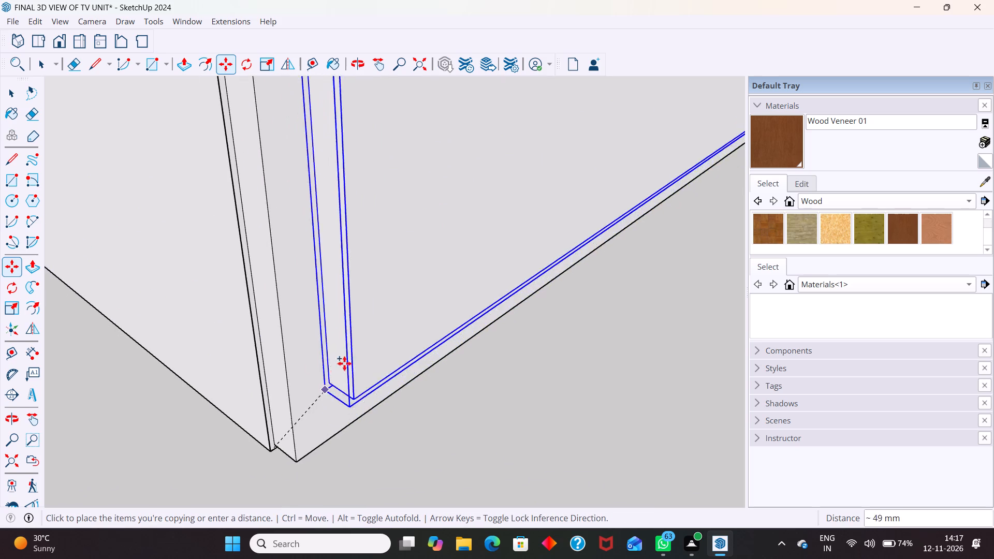
{"action": "scroll", "coordinate": [356, 355], "scroll_direction": "down", "scroll_amount": 12}
{"action": "scroll", "coordinate": [649, 117], "scroll_direction": "up", "scroll_amount": 5}
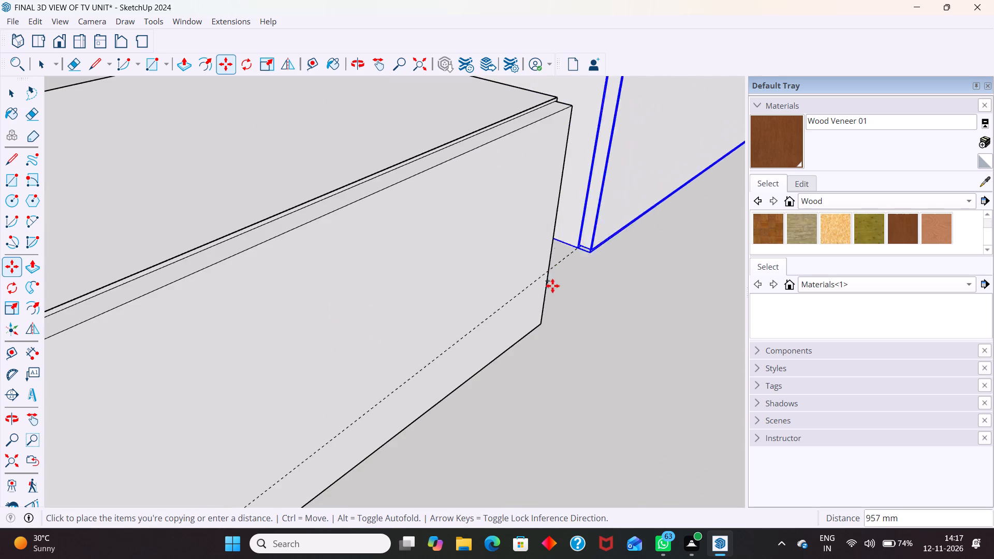
{"action": "scroll", "coordinate": [551, 288], "scroll_direction": "up", "scroll_amount": 9}
{"action": "left_click", "coordinate": [524, 375]}
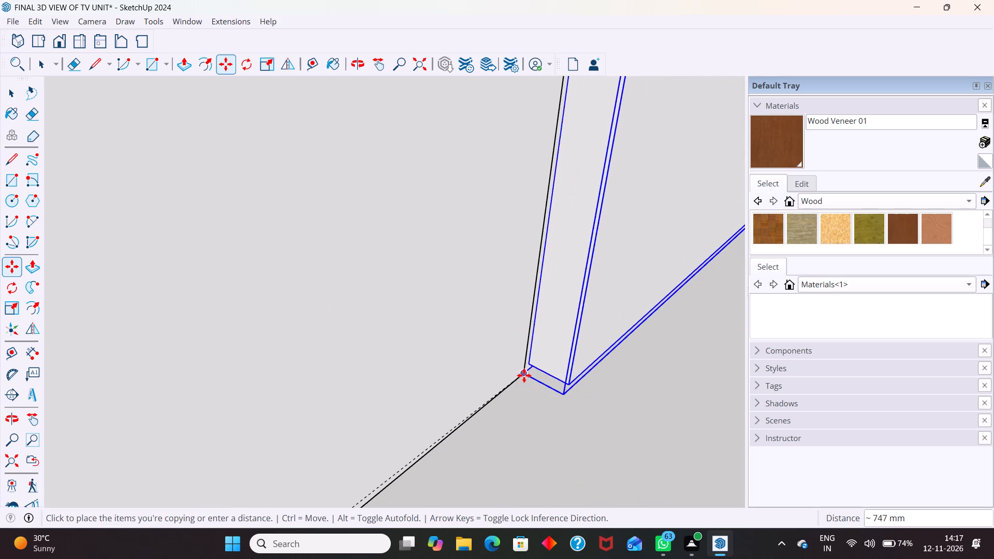
Move the copied box about 18 mm so its bottom front corner meets the original box's bottom front corner.
{"action": "scroll", "coordinate": [572, 363], "scroll_direction": "down", "scroll_amount": 18}
{"action": "middle_click_drag", "start_coordinate": [577, 370], "coordinate": [295, 393]}
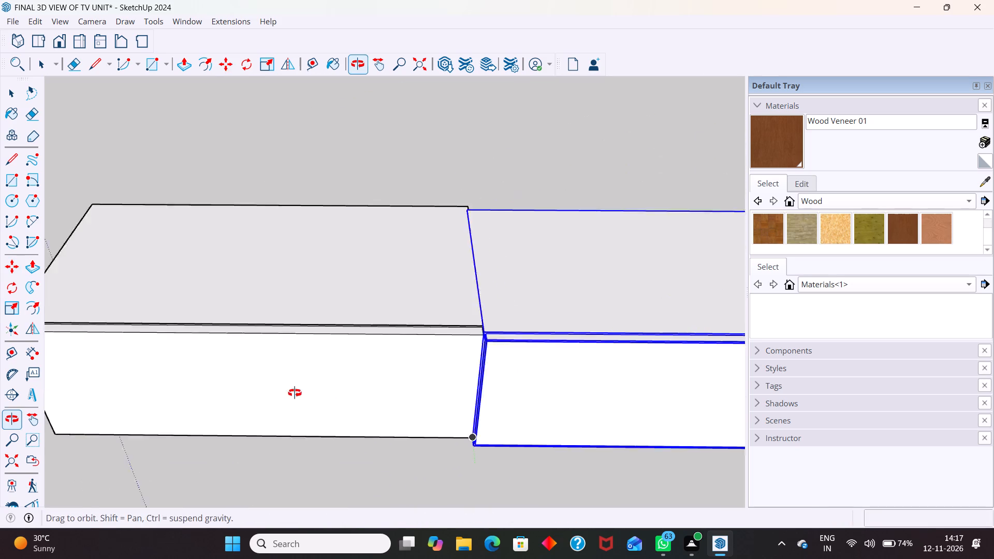
{"action": "middle_click_drag", "start_coordinate": [295, 393], "coordinate": [222, 373]}
{"action": "scroll", "coordinate": [208, 306], "scroll_direction": "down", "scroll_amount": 7}
{"action": "scroll", "coordinate": [289, 366], "scroll_direction": "up", "scroll_amount": 17}
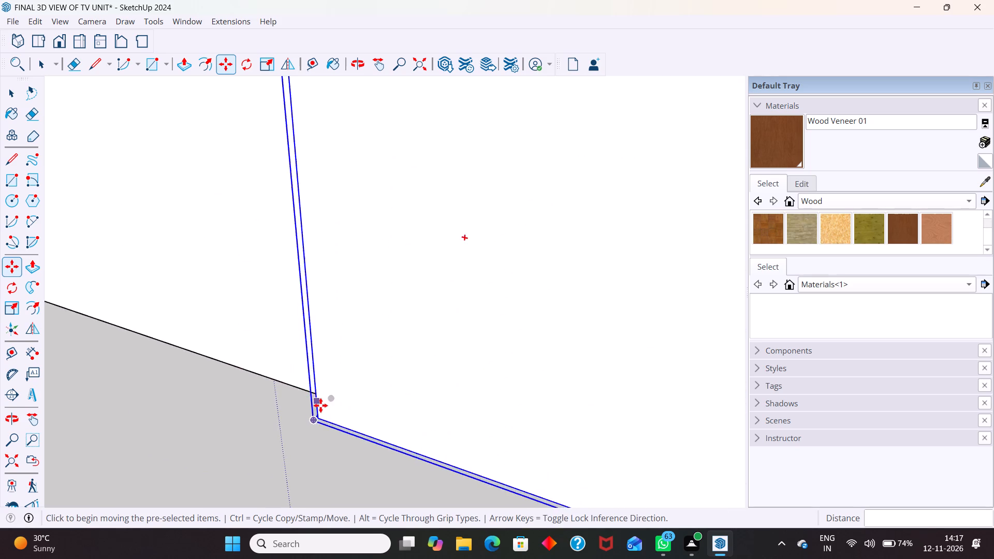
{"action": "scroll", "coordinate": [320, 405], "scroll_direction": "up", "scroll_amount": 10}
{"action": "left_click", "coordinate": [314, 428]}
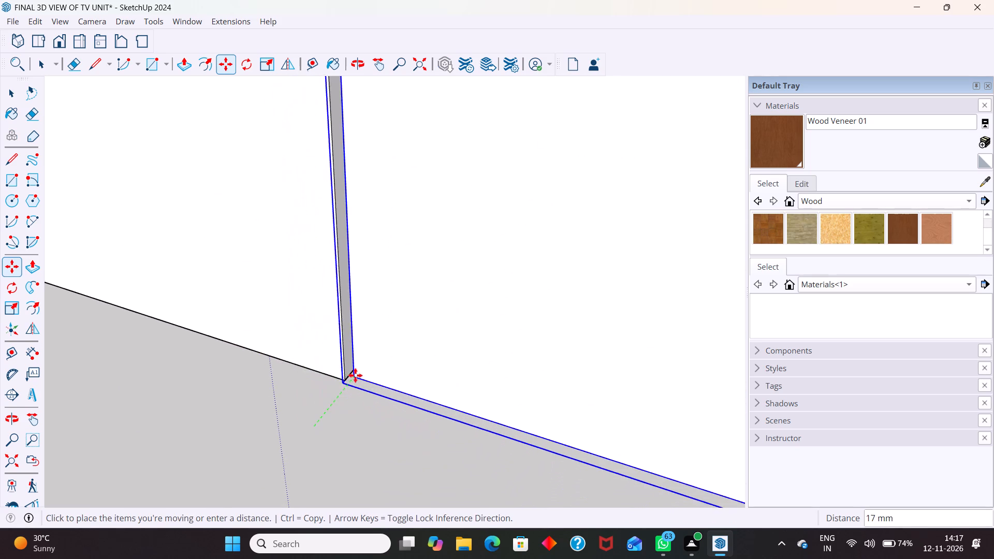
{"action": "scroll", "coordinate": [348, 381], "scroll_direction": "up", "scroll_amount": 5}
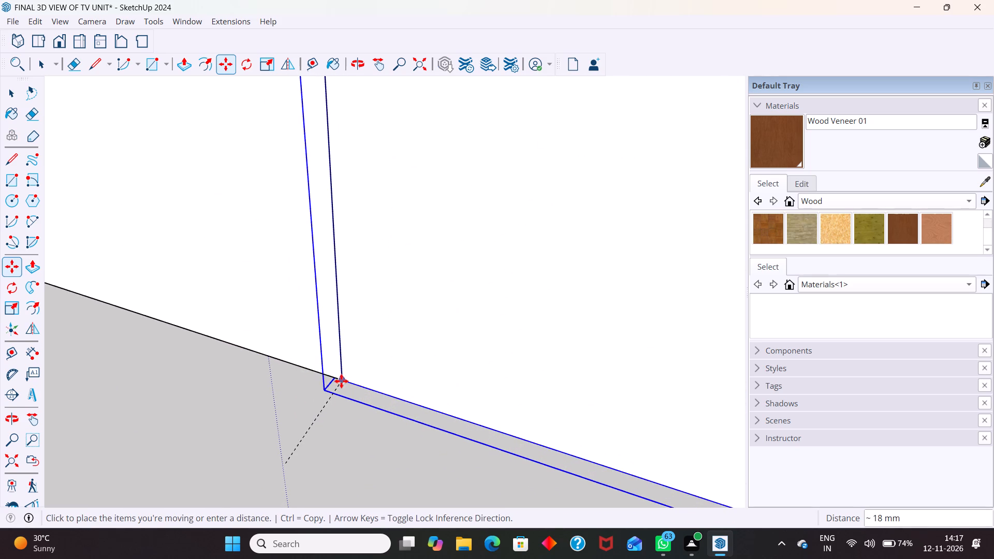
{"action": "left_click", "coordinate": [341, 380]}
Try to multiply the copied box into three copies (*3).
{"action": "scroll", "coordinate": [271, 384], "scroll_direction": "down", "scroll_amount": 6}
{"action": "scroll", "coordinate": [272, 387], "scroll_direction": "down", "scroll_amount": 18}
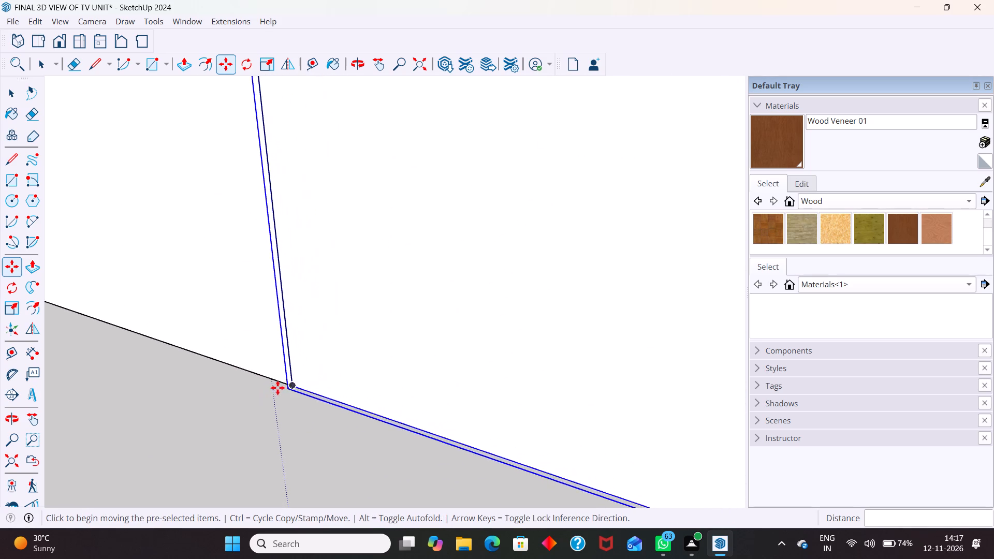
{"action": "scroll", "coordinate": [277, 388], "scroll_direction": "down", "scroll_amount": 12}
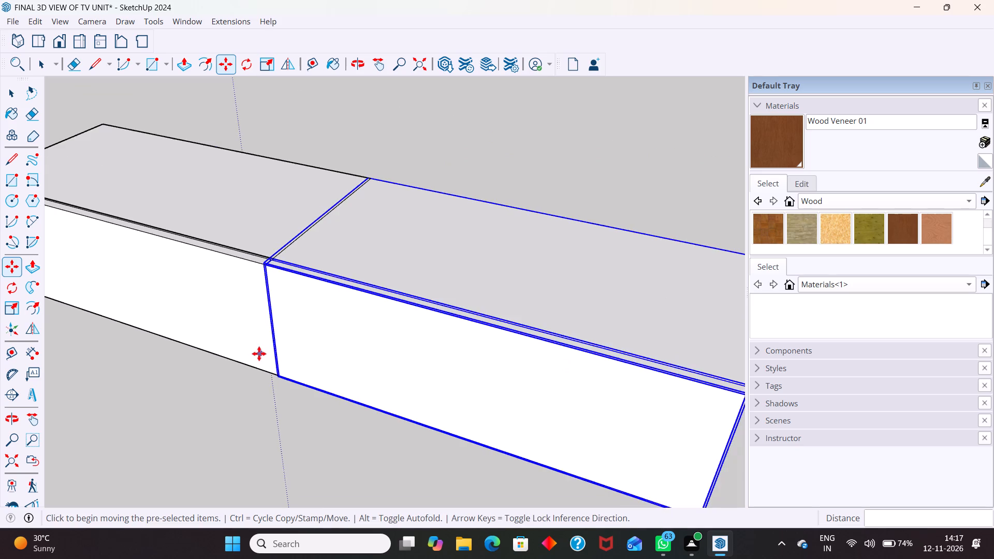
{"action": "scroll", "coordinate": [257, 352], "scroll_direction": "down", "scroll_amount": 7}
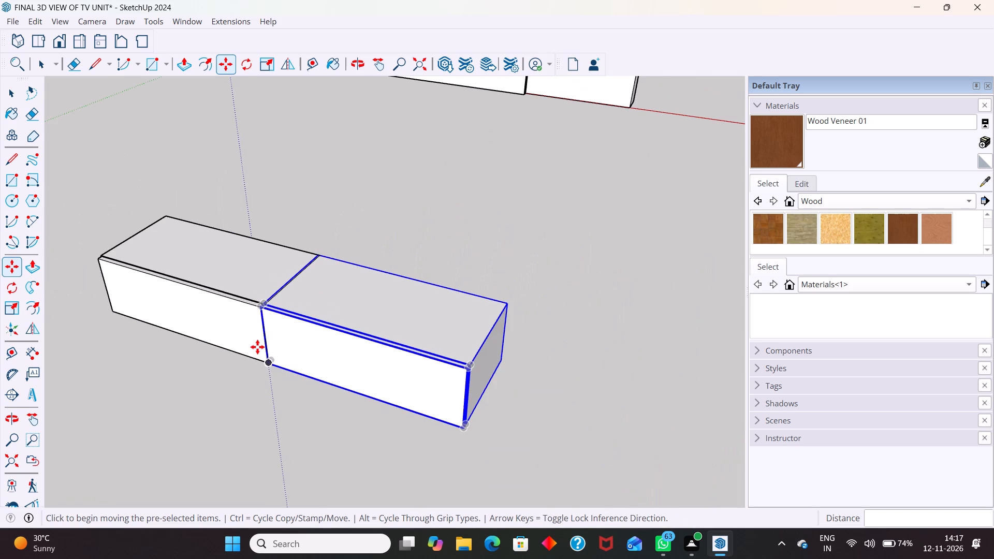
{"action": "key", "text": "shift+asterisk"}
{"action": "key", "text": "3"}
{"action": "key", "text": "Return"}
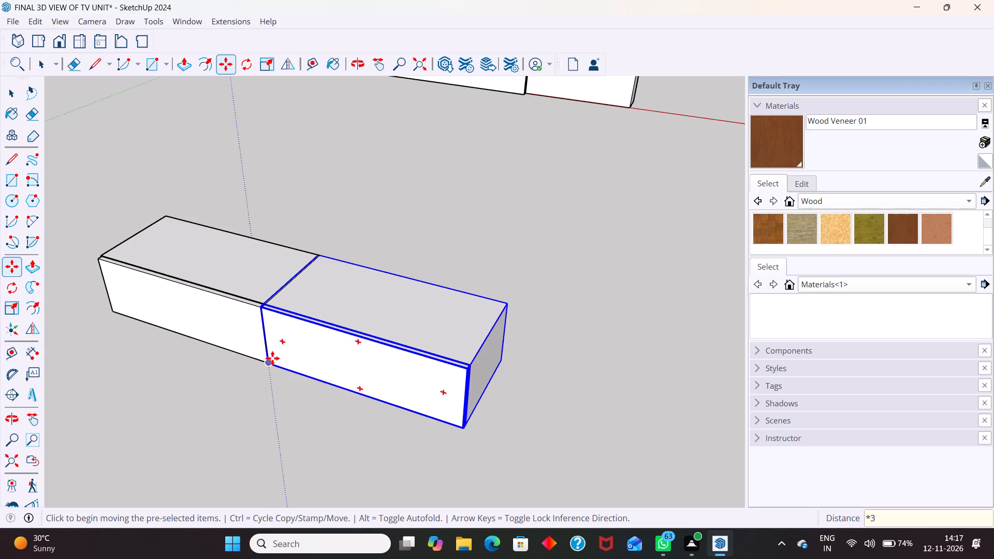
Copy the second box with its front panel 744 mm sideways to the far bottom corner as a third box.
{"action": "scroll", "coordinate": [272, 358], "scroll_direction": "up", "scroll_amount": 18}
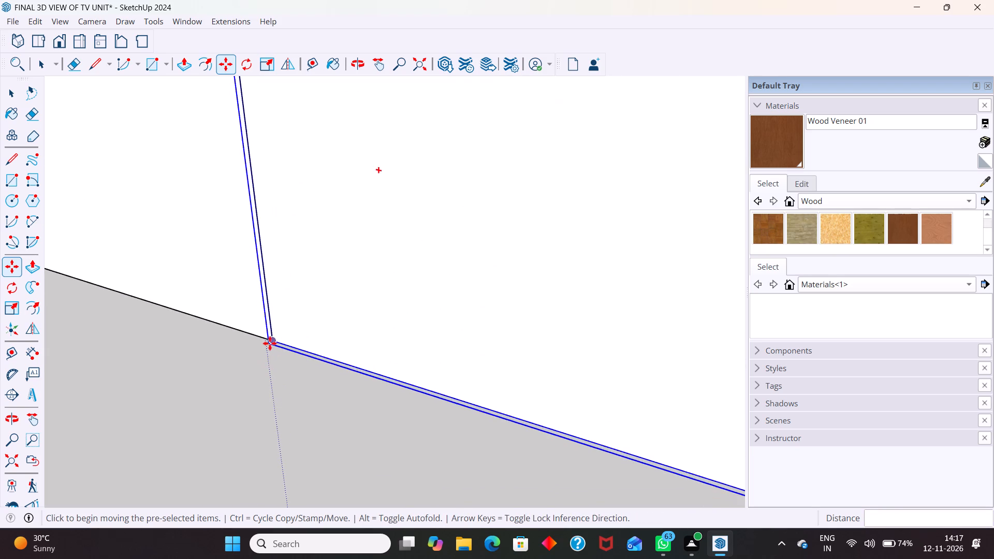
{"action": "left_click", "coordinate": [271, 340]}
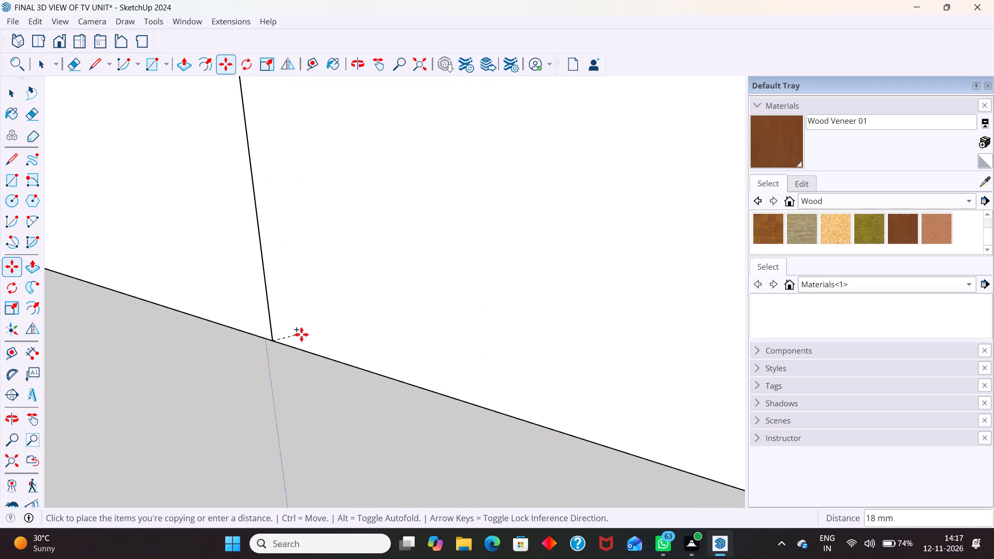
{"action": "scroll", "coordinate": [297, 343], "scroll_direction": "down", "scroll_amount": 18}
{"action": "scroll", "coordinate": [350, 341], "scroll_direction": "down", "scroll_amount": 4}
{"action": "scroll", "coordinate": [477, 417], "scroll_direction": "up", "scroll_amount": 3}
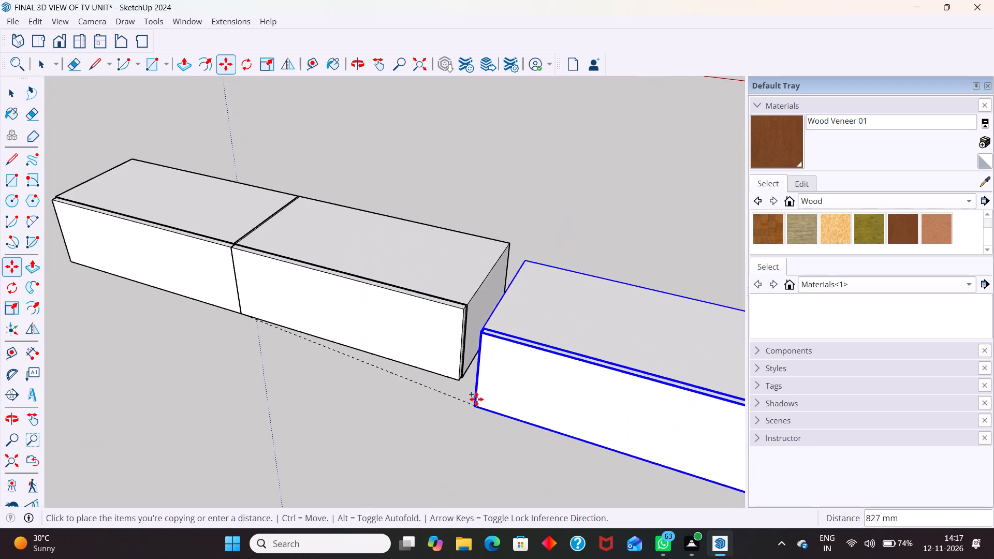
{"action": "scroll", "coordinate": [476, 399], "scroll_direction": "up", "scroll_amount": 20}
{"action": "scroll", "coordinate": [476, 399], "scroll_direction": "up", "scroll_amount": 9}
{"action": "left_click", "coordinate": [445, 397]}
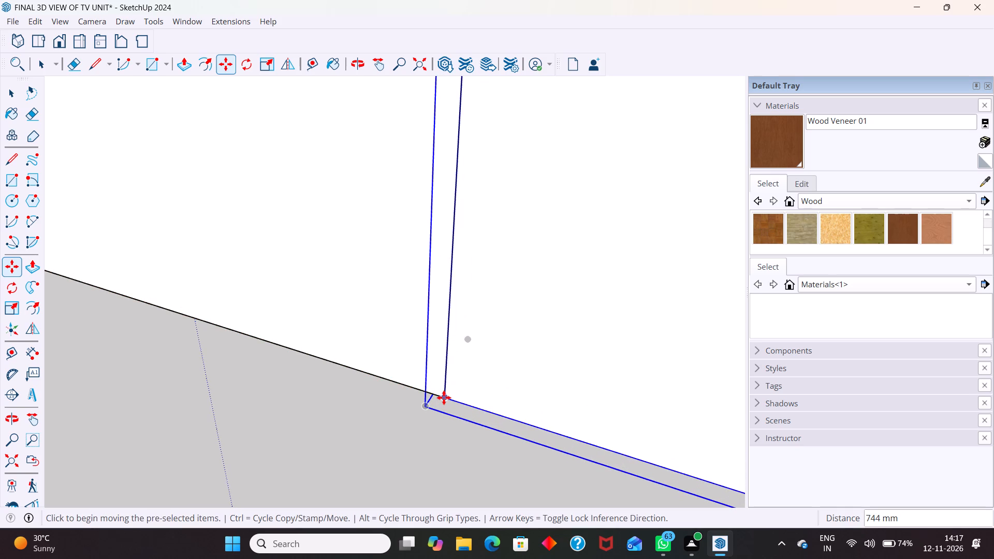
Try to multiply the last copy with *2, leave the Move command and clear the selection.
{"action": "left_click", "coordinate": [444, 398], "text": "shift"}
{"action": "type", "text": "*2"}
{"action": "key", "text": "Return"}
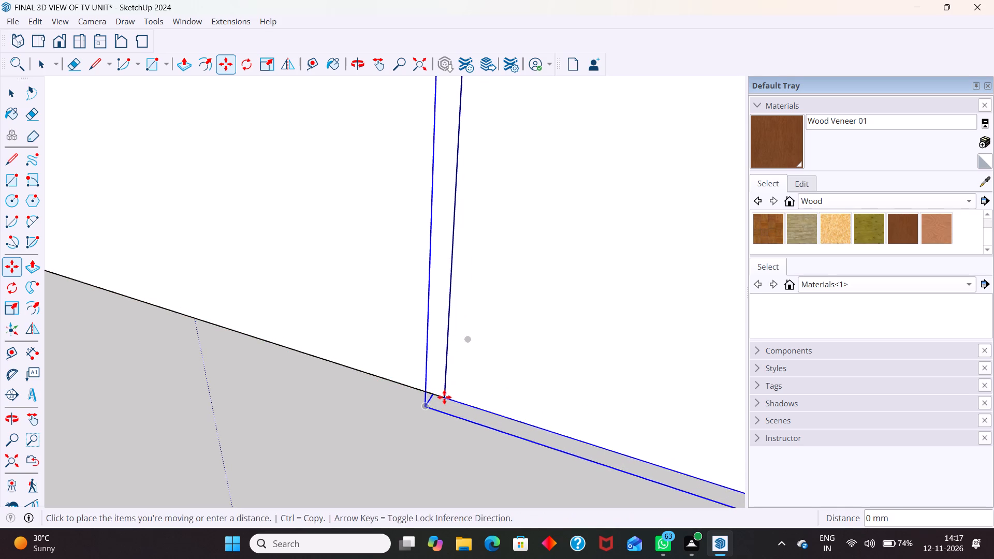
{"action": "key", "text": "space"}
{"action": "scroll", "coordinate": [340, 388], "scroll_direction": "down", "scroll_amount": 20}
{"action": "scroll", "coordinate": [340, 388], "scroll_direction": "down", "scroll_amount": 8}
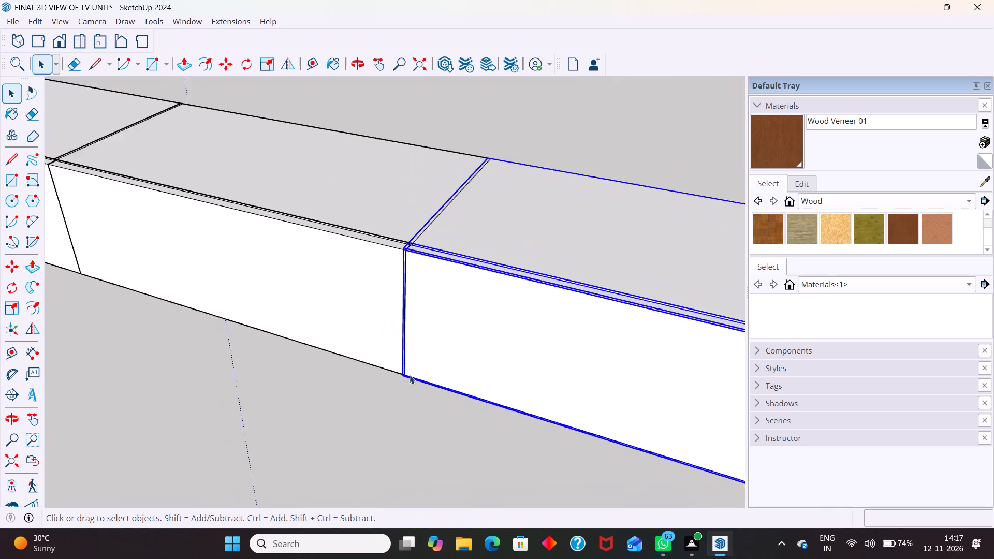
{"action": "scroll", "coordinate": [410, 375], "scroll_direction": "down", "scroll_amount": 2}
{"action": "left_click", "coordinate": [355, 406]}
Examine the joints between the three adjoining boxes from above and up close.
{"action": "scroll", "coordinate": [362, 384], "scroll_direction": "down", "scroll_amount": 9}
{"action": "scroll", "coordinate": [390, 374], "scroll_direction": "up", "scroll_amount": 5}
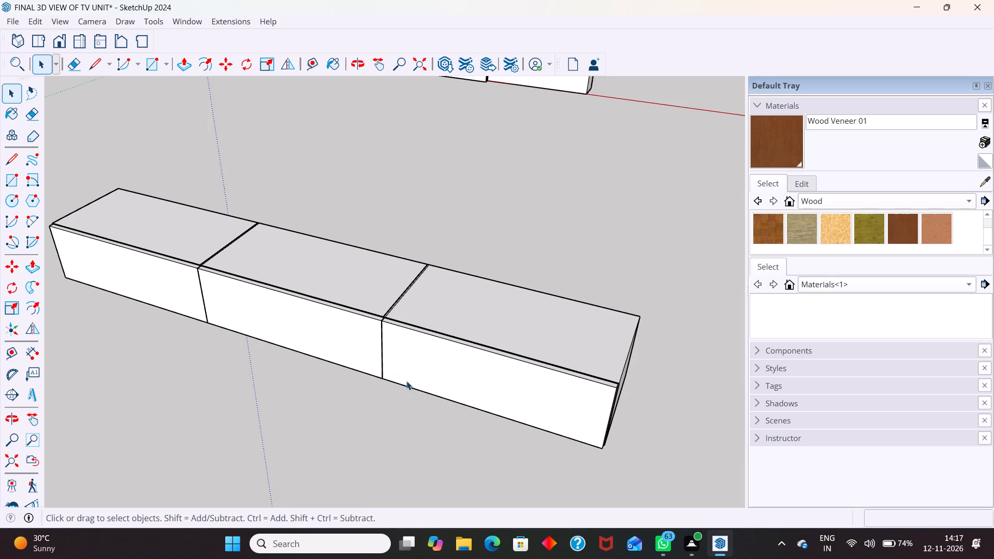
{"action": "middle_click_drag", "start_coordinate": [412, 383], "coordinate": [480, 379]}
{"action": "scroll", "coordinate": [396, 306], "scroll_direction": "up", "scroll_amount": 10}
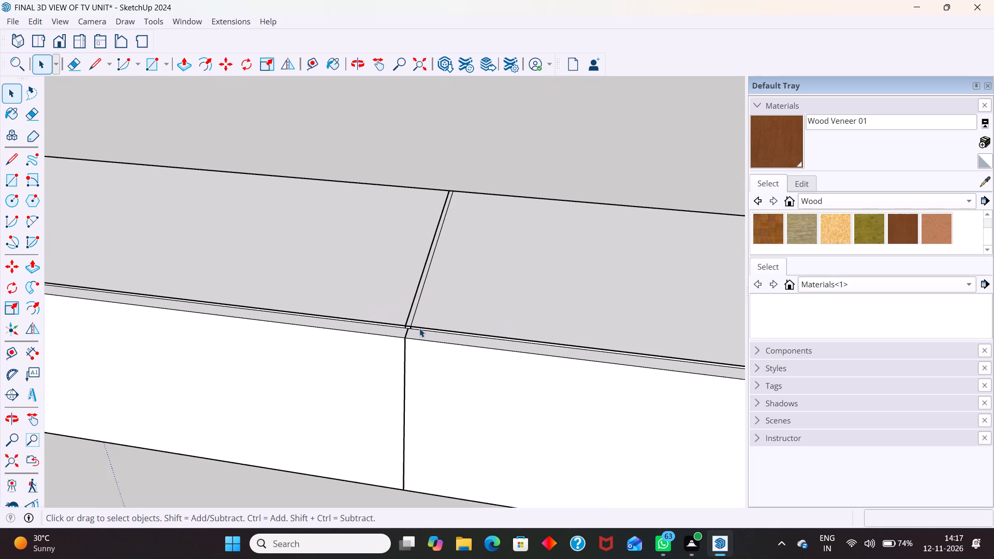
{"action": "middle_click_drag", "start_coordinate": [420, 328], "coordinate": [433, 379]}
{"action": "scroll", "coordinate": [472, 331], "scroll_direction": "down", "scroll_amount": 7}
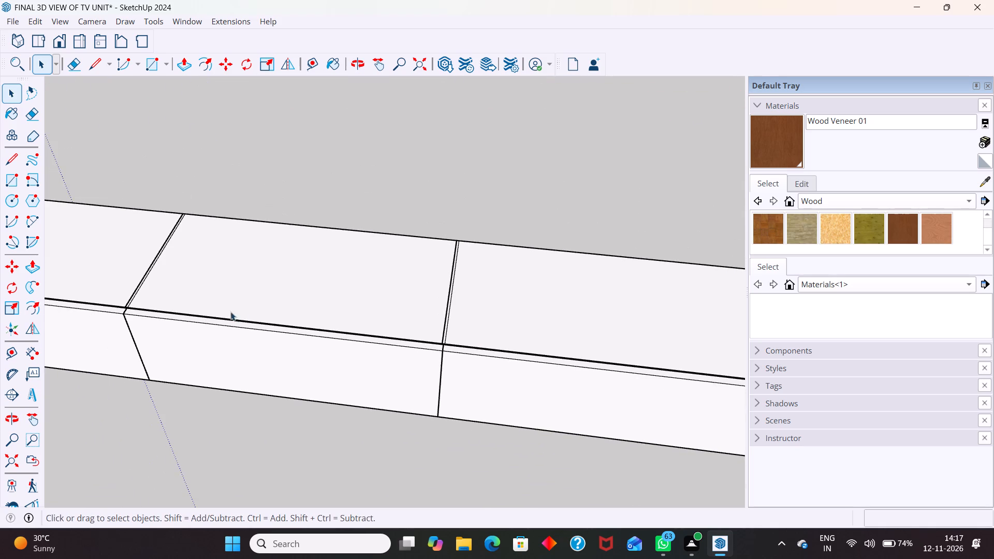
{"action": "scroll", "coordinate": [147, 310], "scroll_direction": "up", "scroll_amount": 19}
{"action": "scroll", "coordinate": [135, 332], "scroll_direction": "up", "scroll_amount": 6}
{"action": "middle_click_drag", "start_coordinate": [145, 336], "coordinate": [260, 311]}
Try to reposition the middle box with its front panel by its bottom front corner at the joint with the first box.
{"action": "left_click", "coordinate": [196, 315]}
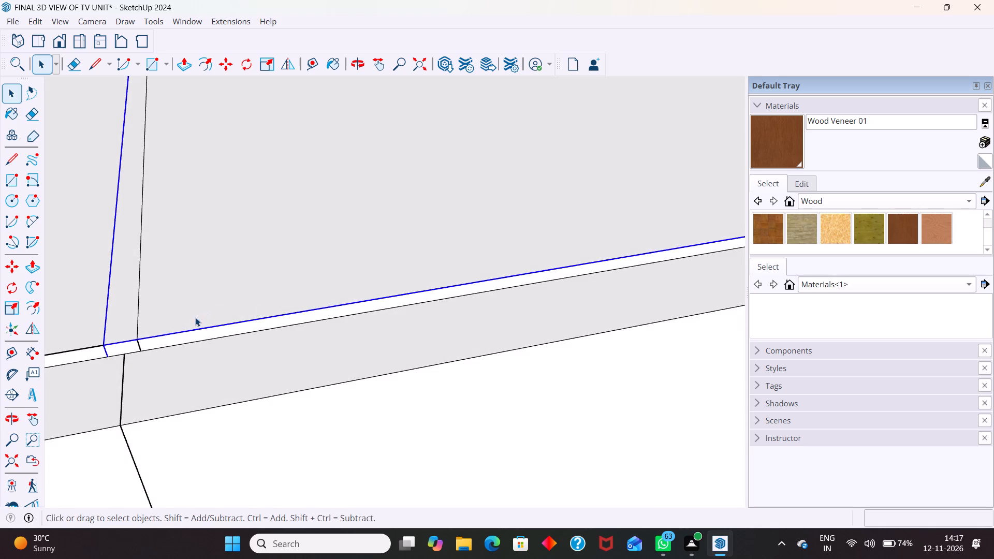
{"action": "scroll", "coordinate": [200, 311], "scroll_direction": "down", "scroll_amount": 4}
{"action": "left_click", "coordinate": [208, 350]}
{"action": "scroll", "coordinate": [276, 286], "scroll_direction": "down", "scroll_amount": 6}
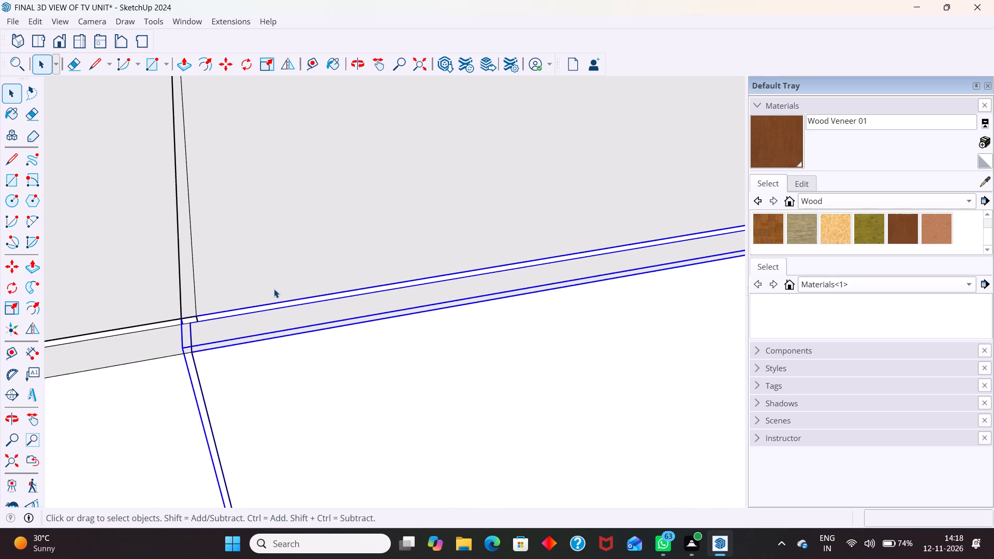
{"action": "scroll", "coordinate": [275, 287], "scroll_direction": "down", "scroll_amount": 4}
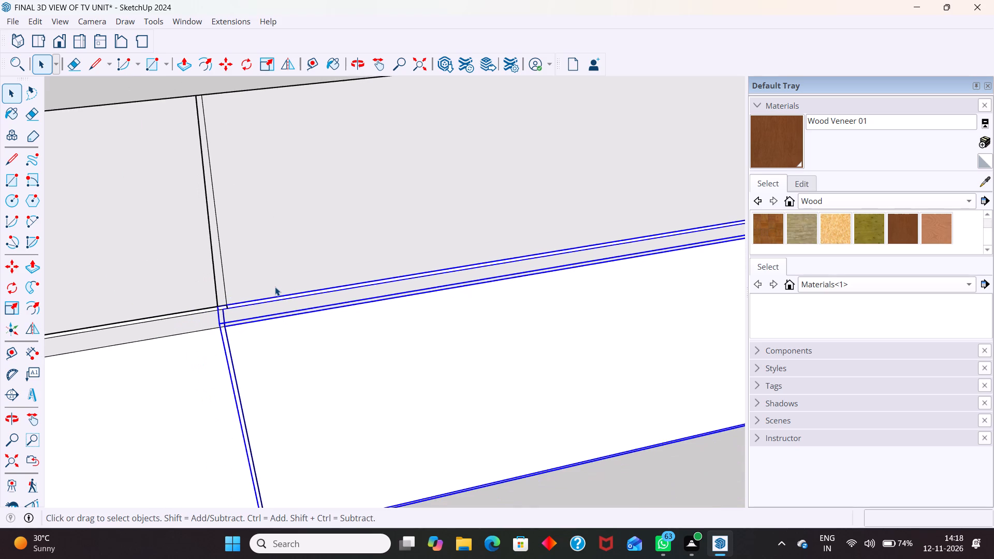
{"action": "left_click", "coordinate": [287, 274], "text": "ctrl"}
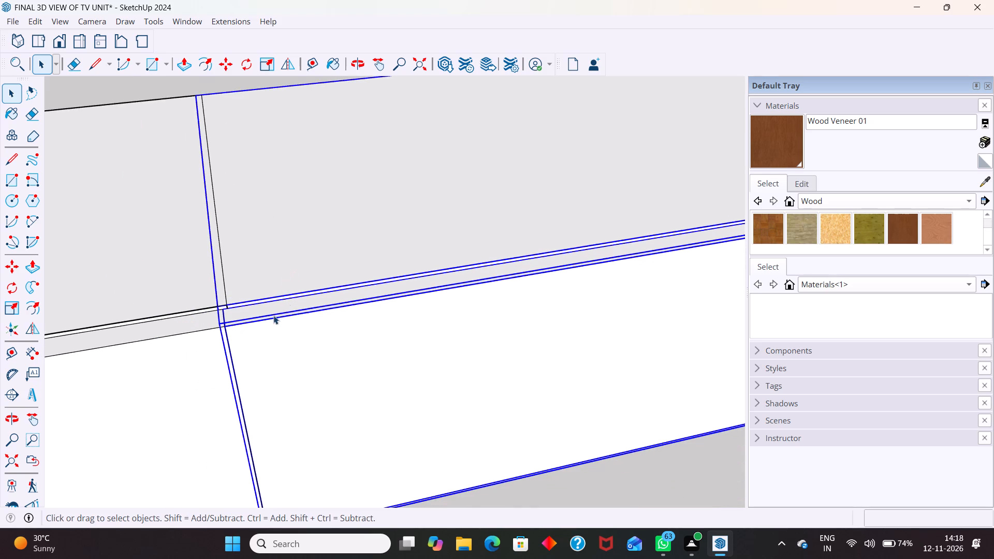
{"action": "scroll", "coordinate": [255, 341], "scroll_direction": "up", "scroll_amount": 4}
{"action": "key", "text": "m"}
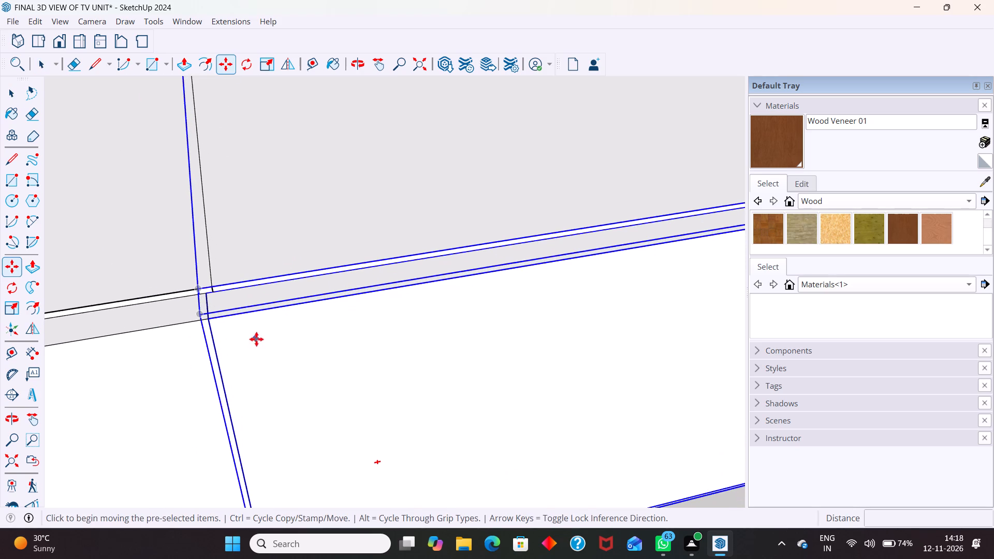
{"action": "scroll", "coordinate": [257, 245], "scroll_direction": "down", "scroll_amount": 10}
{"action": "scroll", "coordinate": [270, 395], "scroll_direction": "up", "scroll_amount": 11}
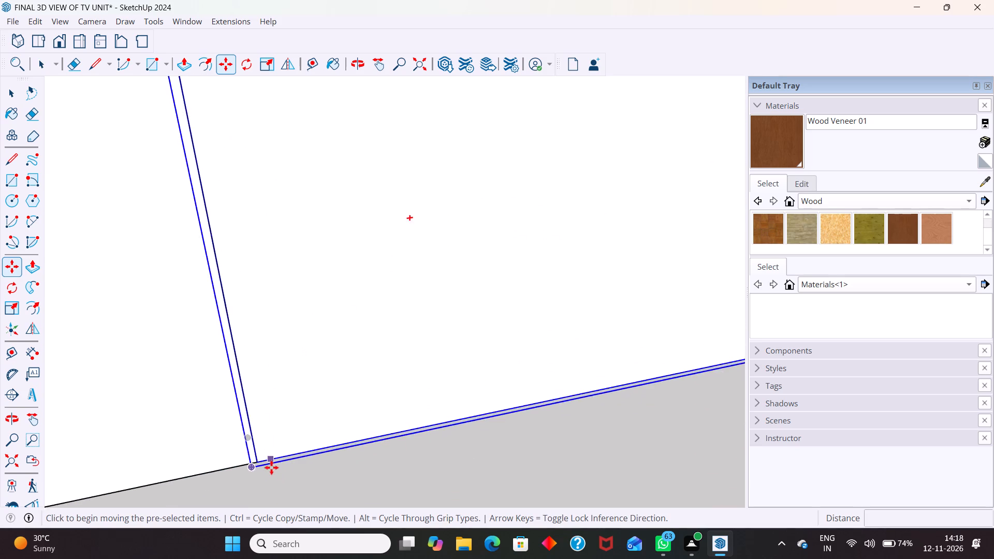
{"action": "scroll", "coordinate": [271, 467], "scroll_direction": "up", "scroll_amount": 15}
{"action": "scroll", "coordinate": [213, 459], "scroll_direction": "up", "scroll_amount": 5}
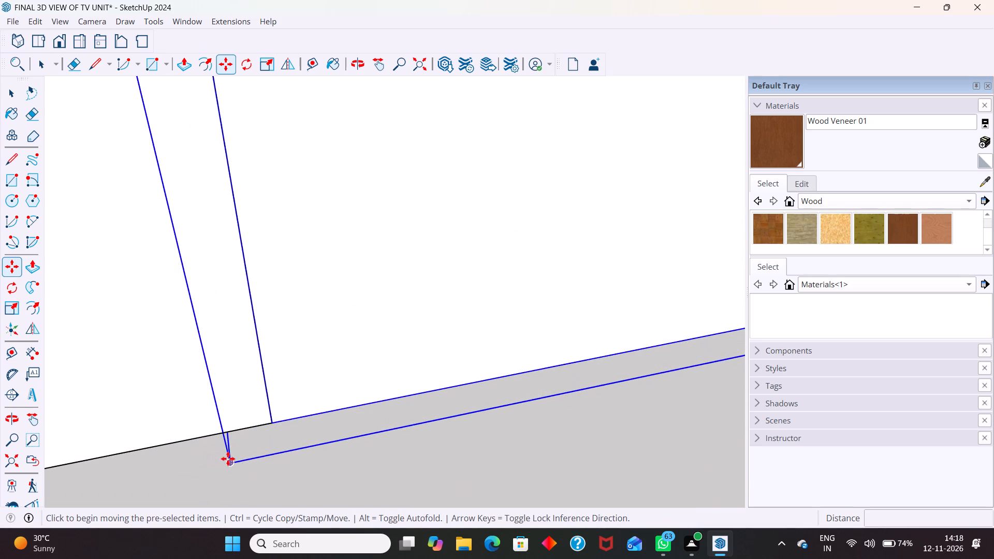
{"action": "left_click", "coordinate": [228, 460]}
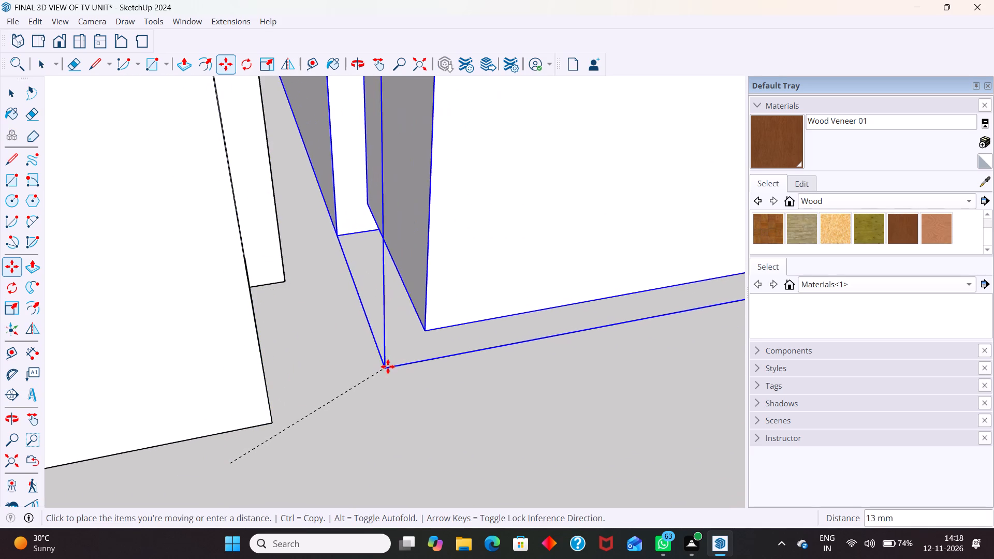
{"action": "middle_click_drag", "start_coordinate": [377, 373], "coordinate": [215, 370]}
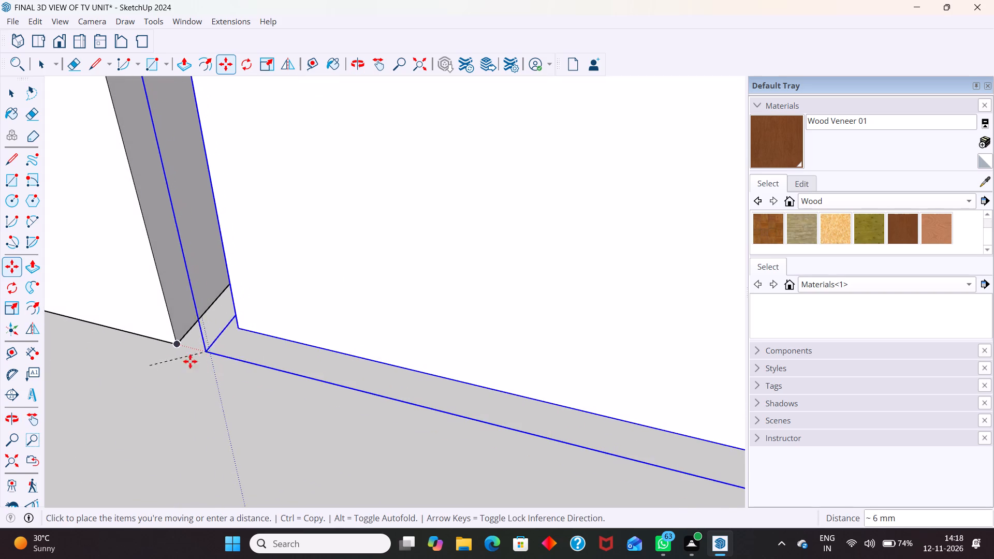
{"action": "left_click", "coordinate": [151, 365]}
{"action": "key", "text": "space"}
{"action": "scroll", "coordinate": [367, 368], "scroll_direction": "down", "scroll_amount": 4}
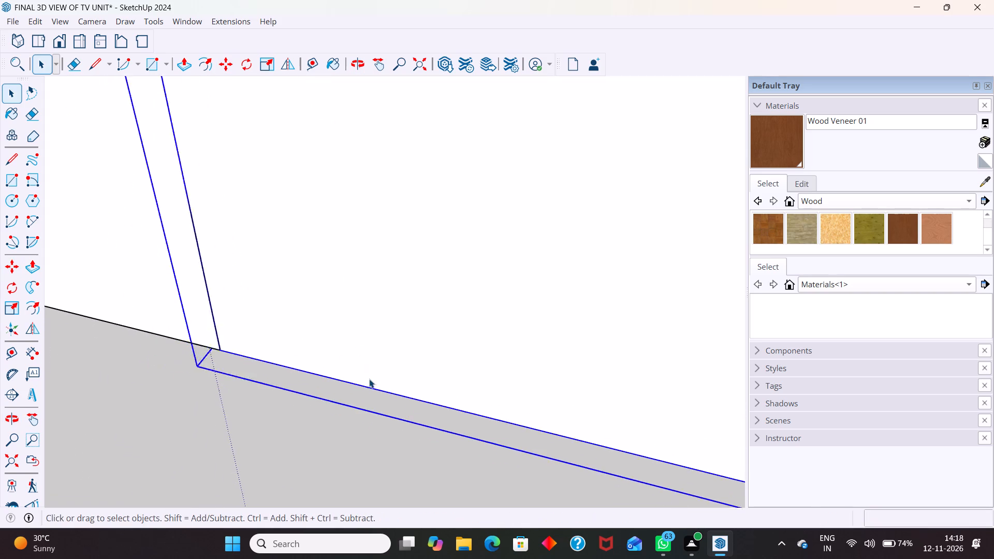
Copy the third box with its front panel 744 mm sideways to its far bottom corner as a fourth box.
{"action": "scroll", "coordinate": [369, 379], "scroll_direction": "down", "scroll_amount": 3}
{"action": "scroll", "coordinate": [377, 418], "scroll_direction": "down", "scroll_amount": 20}
{"action": "scroll", "coordinate": [377, 418], "scroll_direction": "down", "scroll_amount": 6}
{"action": "scroll", "coordinate": [276, 392], "scroll_direction": "down", "scroll_amount": 5}
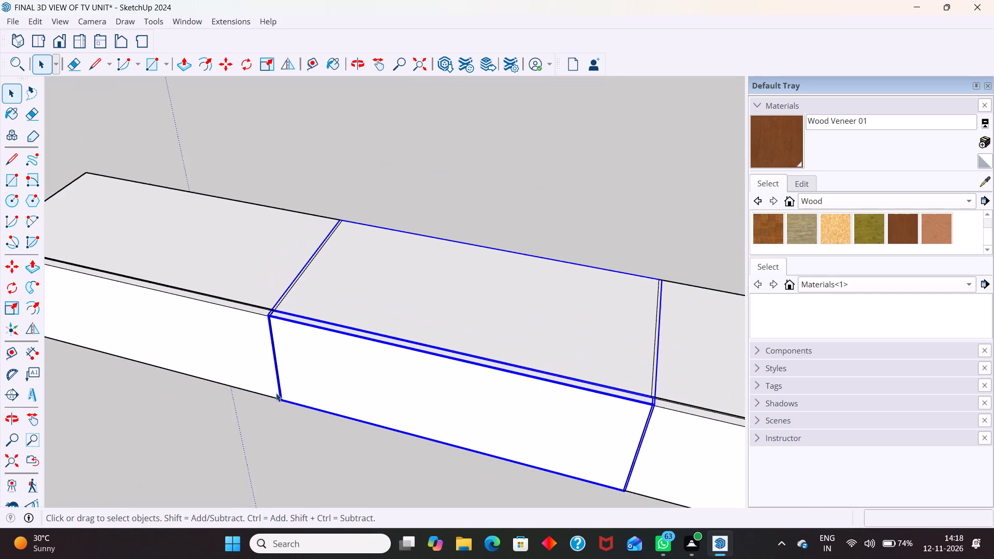
{"action": "scroll", "coordinate": [273, 298], "scroll_direction": "down", "scroll_amount": 11}
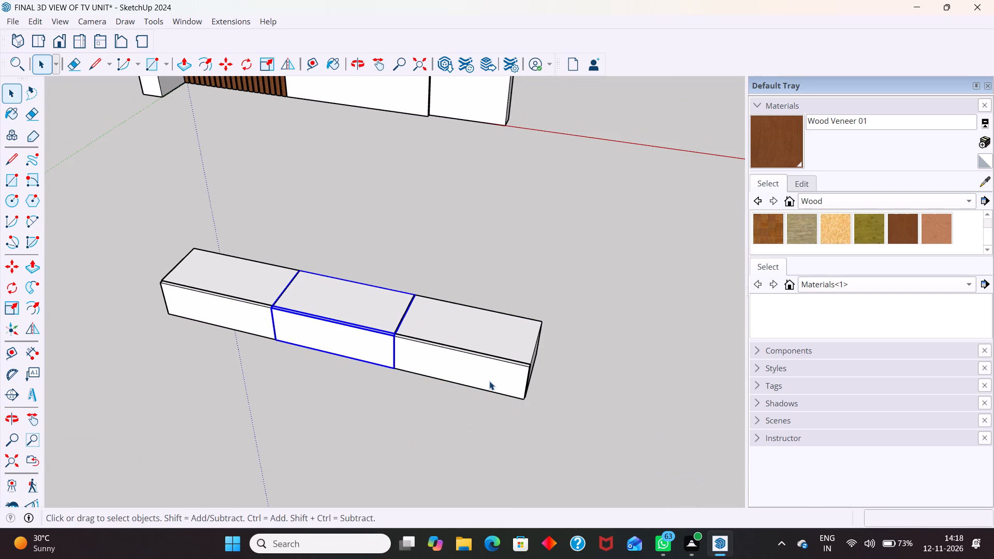
{"action": "key", "text": "space"}
{"action": "left_click", "coordinate": [486, 380]}
{"action": "left_click", "coordinate": [510, 341], "text": "ctrl"}
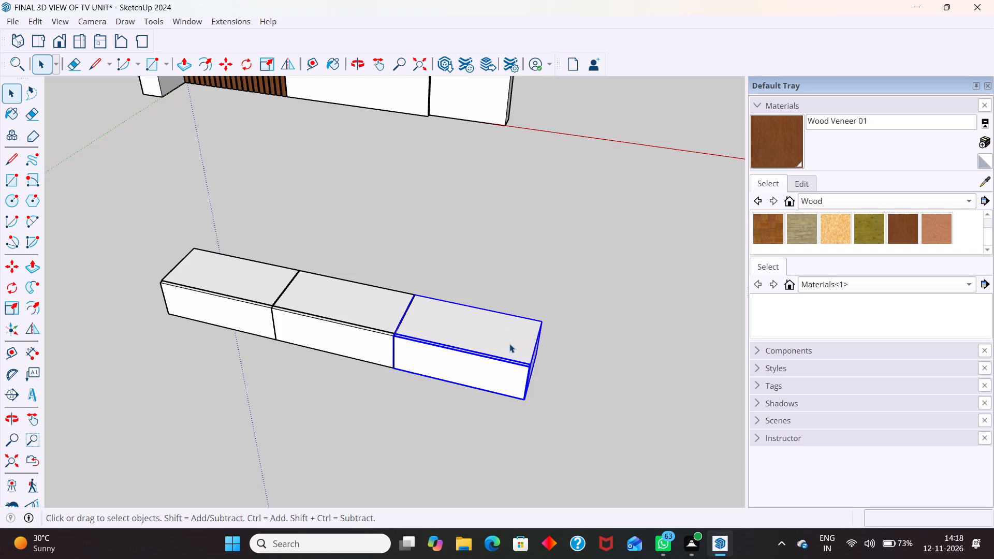
{"action": "key", "text": "m"}
{"action": "scroll", "coordinate": [417, 392], "scroll_direction": "up", "scroll_amount": 10}
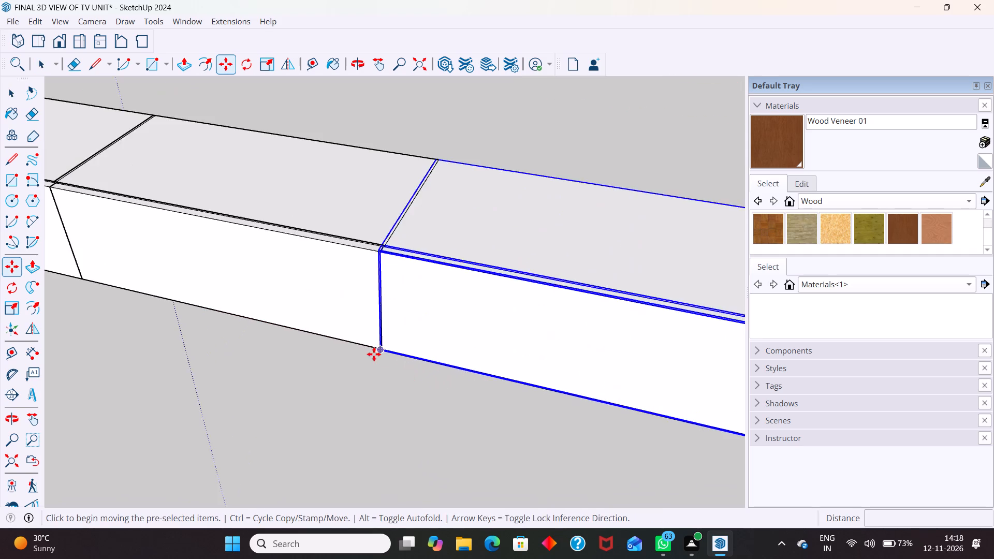
{"action": "scroll", "coordinate": [374, 354], "scroll_direction": "up", "scroll_amount": 11}
{"action": "scroll", "coordinate": [378, 353], "scroll_direction": "up", "scroll_amount": 13}
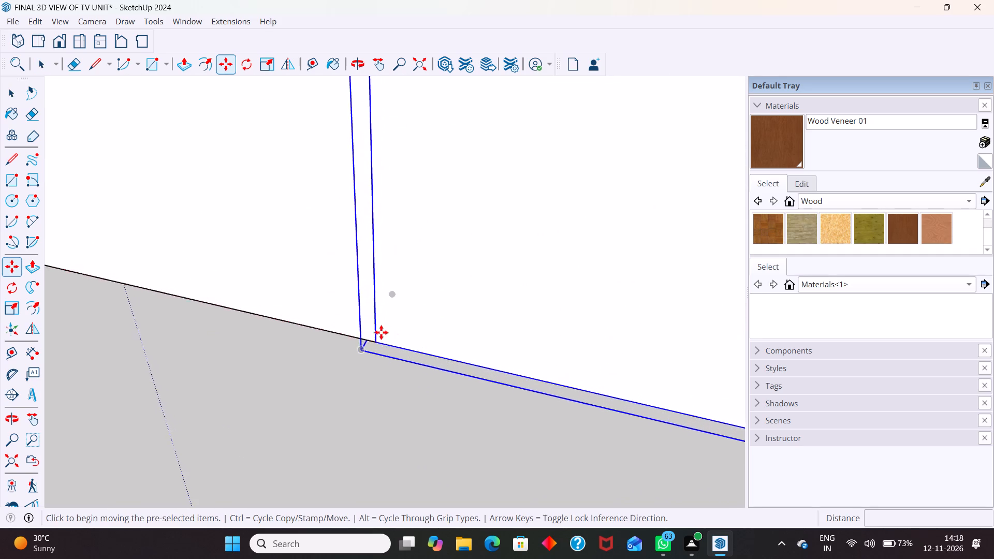
{"action": "scroll", "coordinate": [381, 332], "scroll_direction": "up", "scroll_amount": 3}
{"action": "left_click", "coordinate": [370, 344]}
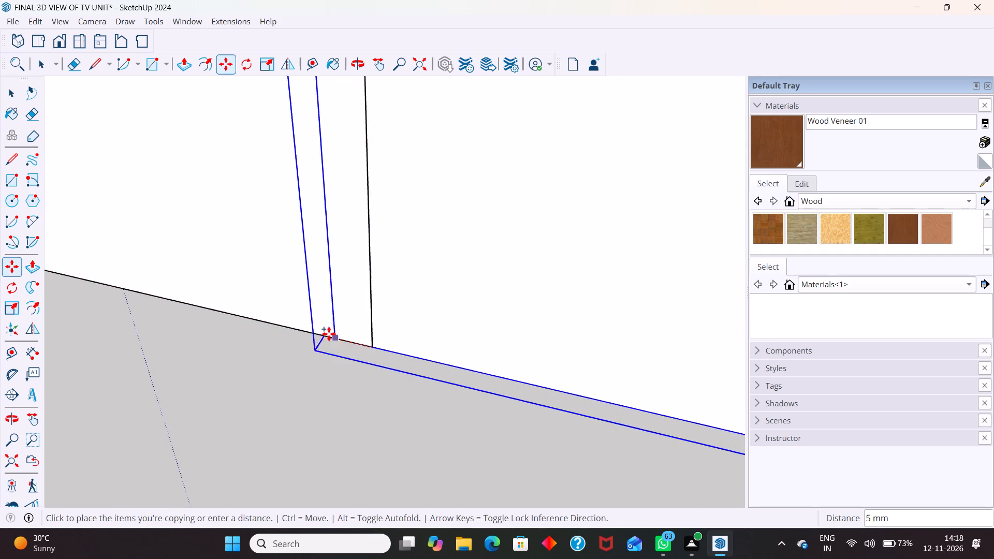
{"action": "scroll", "coordinate": [326, 333], "scroll_direction": "down", "scroll_amount": 17}
{"action": "scroll", "coordinate": [337, 328], "scroll_direction": "down", "scroll_amount": 13}
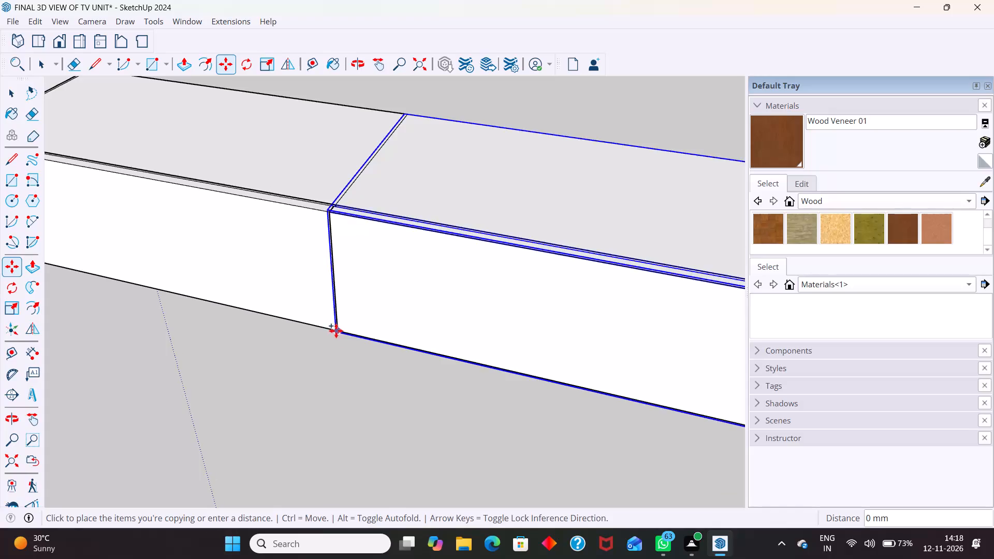
{"action": "scroll", "coordinate": [336, 331], "scroll_direction": "down", "scroll_amount": 3}
{"action": "scroll", "coordinate": [613, 399], "scroll_direction": "up", "scroll_amount": 16}
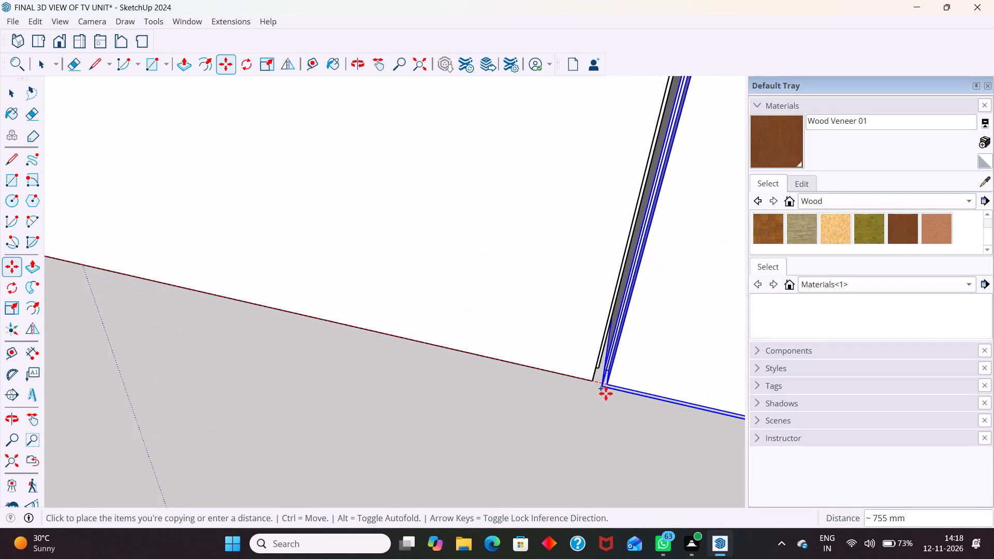
{"action": "scroll", "coordinate": [606, 393], "scroll_direction": "up", "scroll_amount": 13}
{"action": "left_click", "coordinate": [560, 366]}
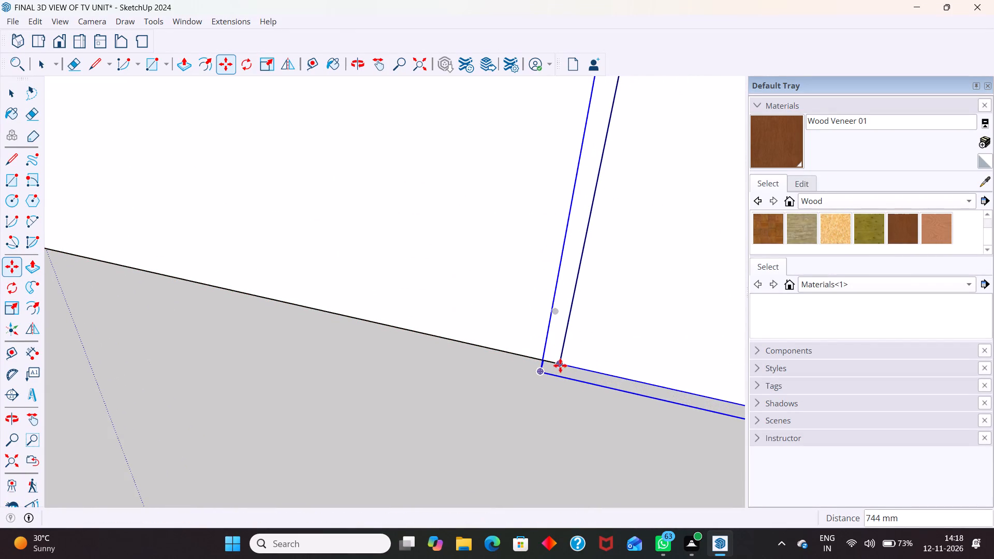
{"action": "key", "text": "space"}
{"action": "scroll", "coordinate": [460, 423], "scroll_direction": "down", "scroll_amount": 20}
{"action": "scroll", "coordinate": [460, 423], "scroll_direction": "down", "scroll_amount": 7}
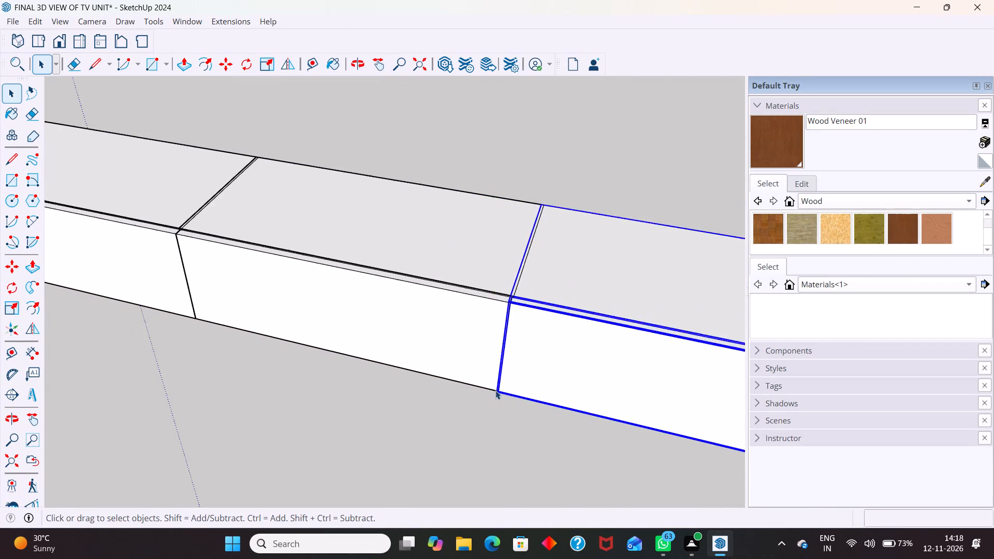
{"action": "scroll", "coordinate": [495, 390], "scroll_direction": "down", "scroll_amount": 7}
{"action": "left_click", "coordinate": [442, 434]}
{"action": "scroll", "coordinate": [542, 326], "scroll_direction": "down", "scroll_amount": 5}
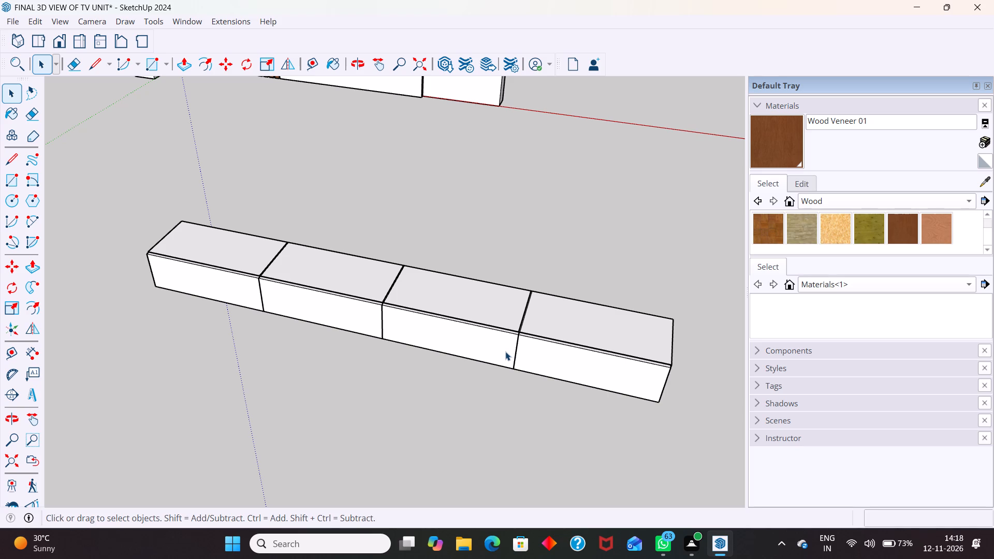
Examine the joint between the third and fourth boxes up close along their top edges.
{"action": "scroll", "coordinate": [522, 348], "scroll_direction": "up", "scroll_amount": 20}
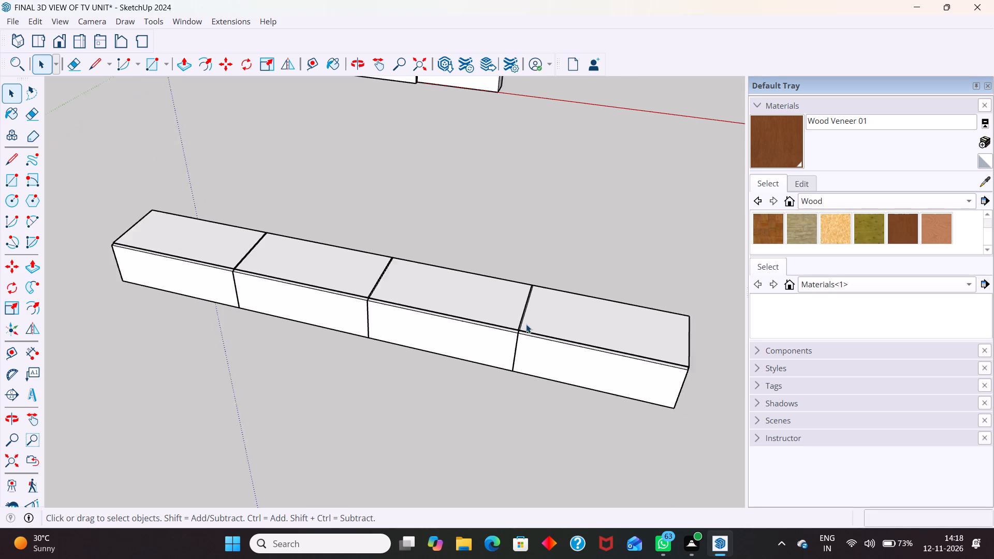
{"action": "scroll", "coordinate": [533, 319], "scroll_direction": "up", "scroll_amount": 20}
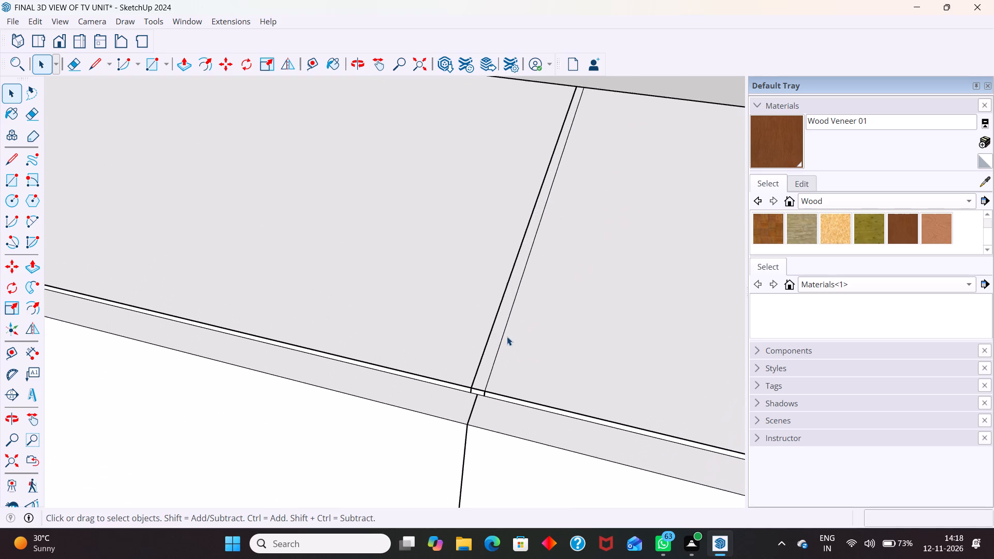
{"action": "scroll", "coordinate": [507, 336], "scroll_direction": "up", "scroll_amount": 2}
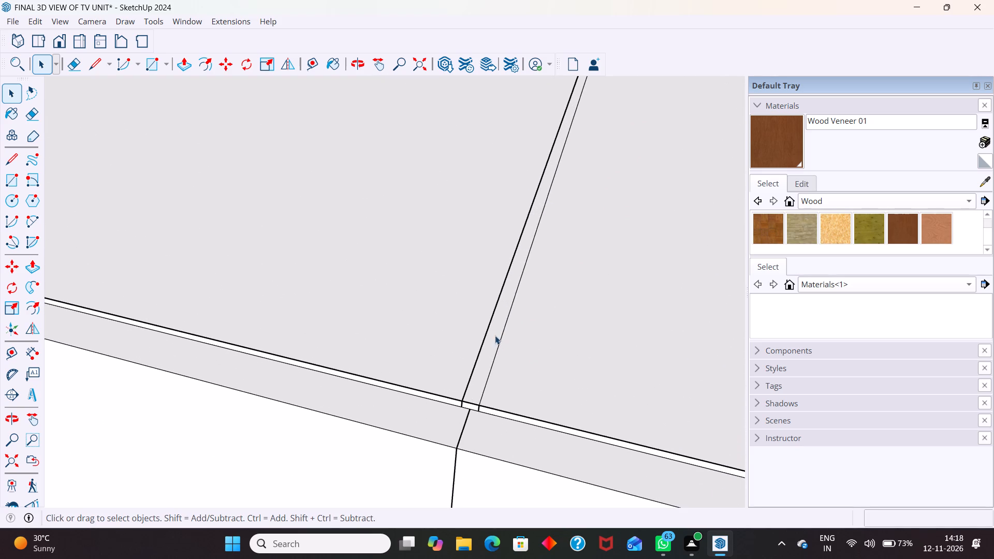
{"action": "left_click", "coordinate": [489, 330]}
{"action": "scroll", "coordinate": [476, 334], "scroll_direction": "down", "scroll_amount": 8}
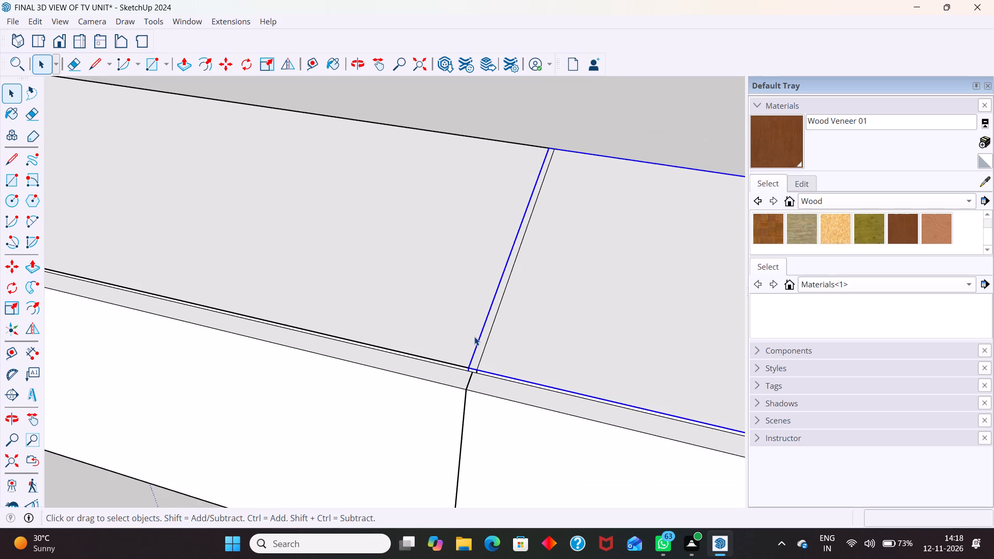
{"action": "scroll", "coordinate": [476, 332], "scroll_direction": "down", "scroll_amount": 4}
{"action": "left_click", "coordinate": [486, 330]}
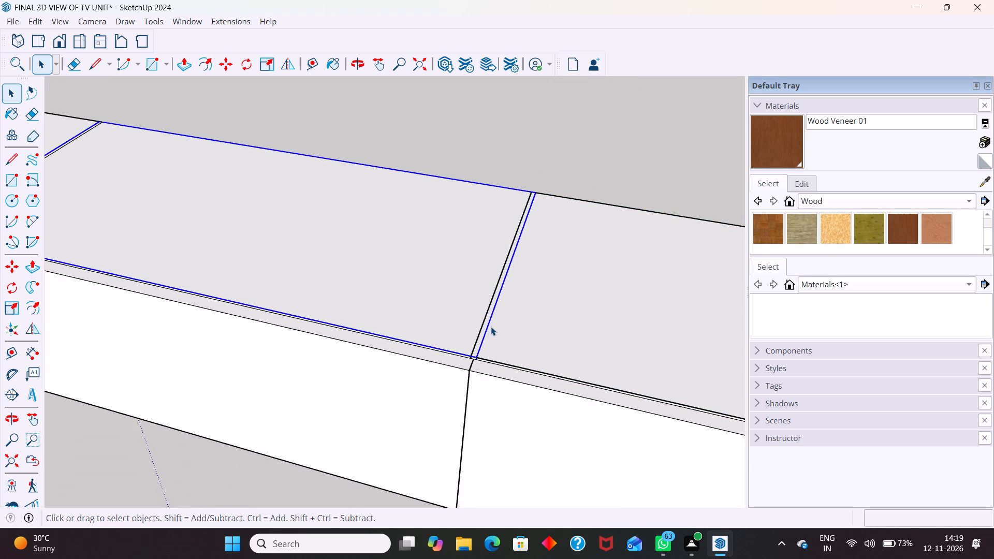
{"action": "scroll", "coordinate": [528, 280], "scroll_direction": "down", "scroll_amount": 5}
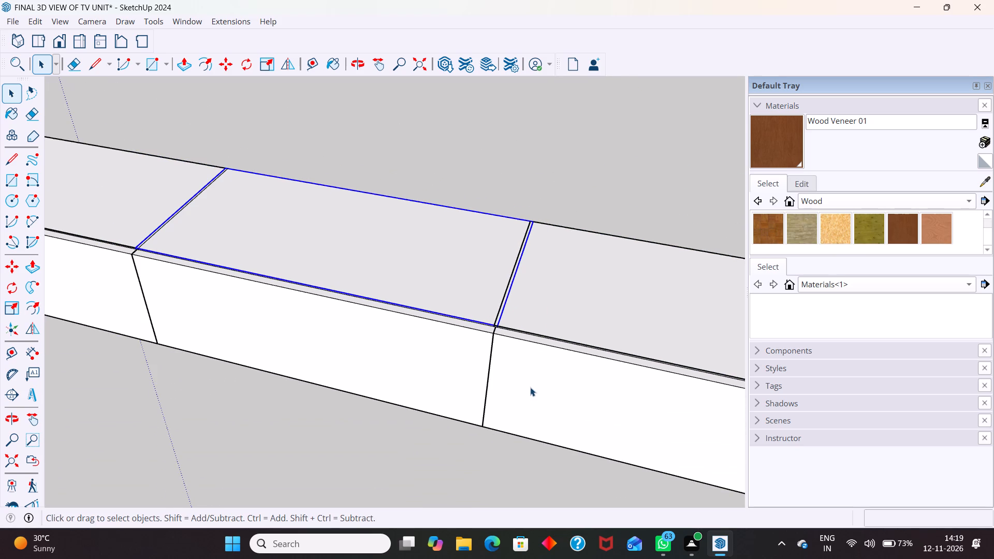
{"action": "scroll", "coordinate": [532, 374], "scroll_direction": "up", "scroll_amount": 6}
{"action": "scroll", "coordinate": [541, 318], "scroll_direction": "down", "scroll_amount": 11}
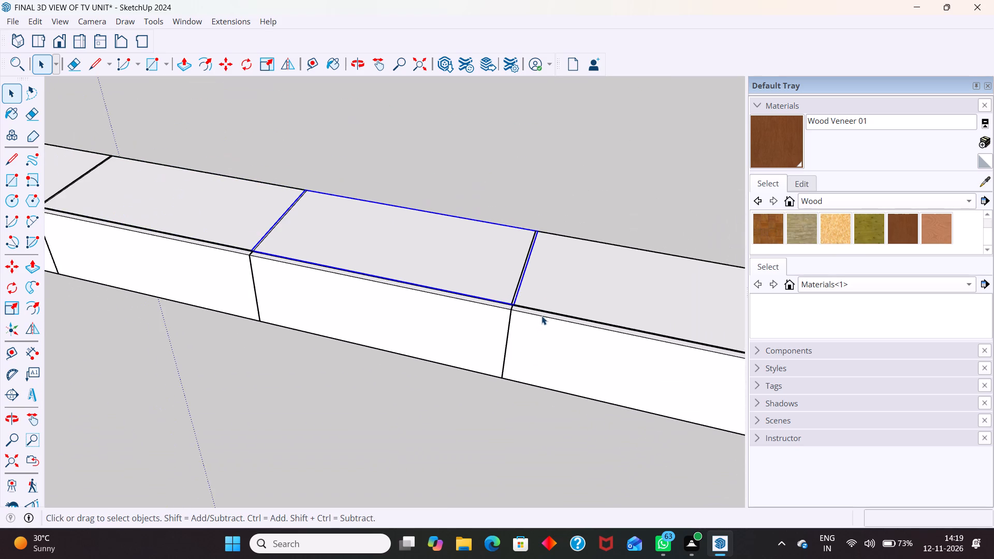
{"action": "scroll", "coordinate": [542, 320], "scroll_direction": "down", "scroll_amount": 2}
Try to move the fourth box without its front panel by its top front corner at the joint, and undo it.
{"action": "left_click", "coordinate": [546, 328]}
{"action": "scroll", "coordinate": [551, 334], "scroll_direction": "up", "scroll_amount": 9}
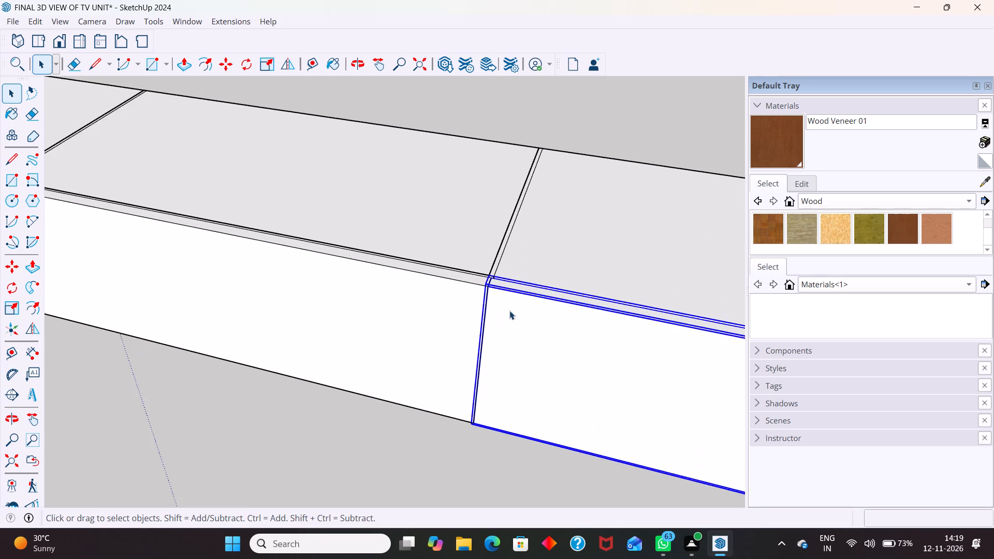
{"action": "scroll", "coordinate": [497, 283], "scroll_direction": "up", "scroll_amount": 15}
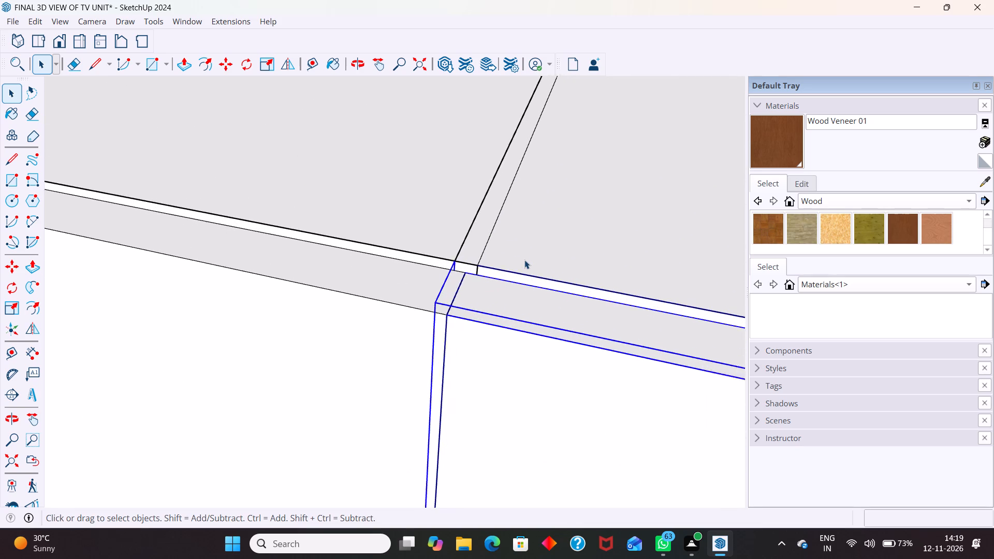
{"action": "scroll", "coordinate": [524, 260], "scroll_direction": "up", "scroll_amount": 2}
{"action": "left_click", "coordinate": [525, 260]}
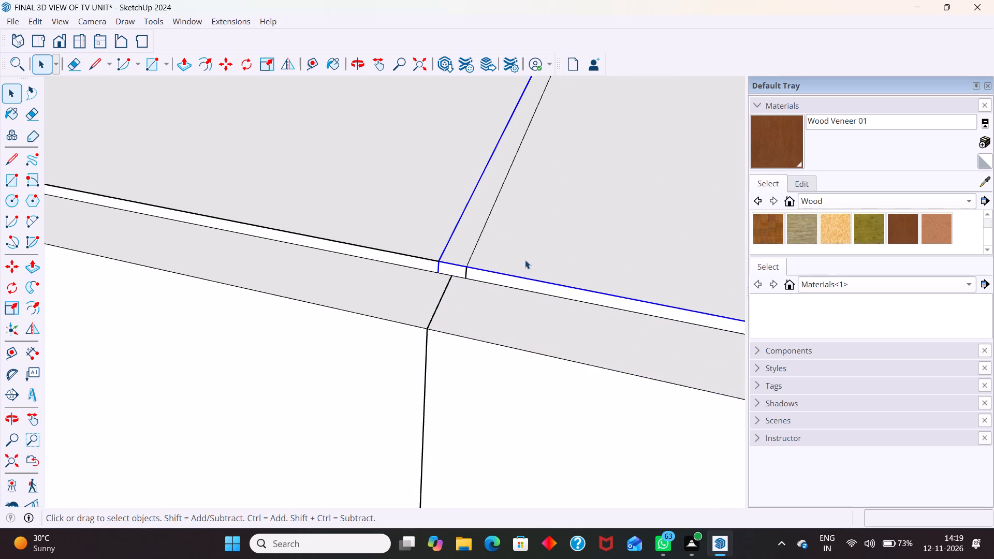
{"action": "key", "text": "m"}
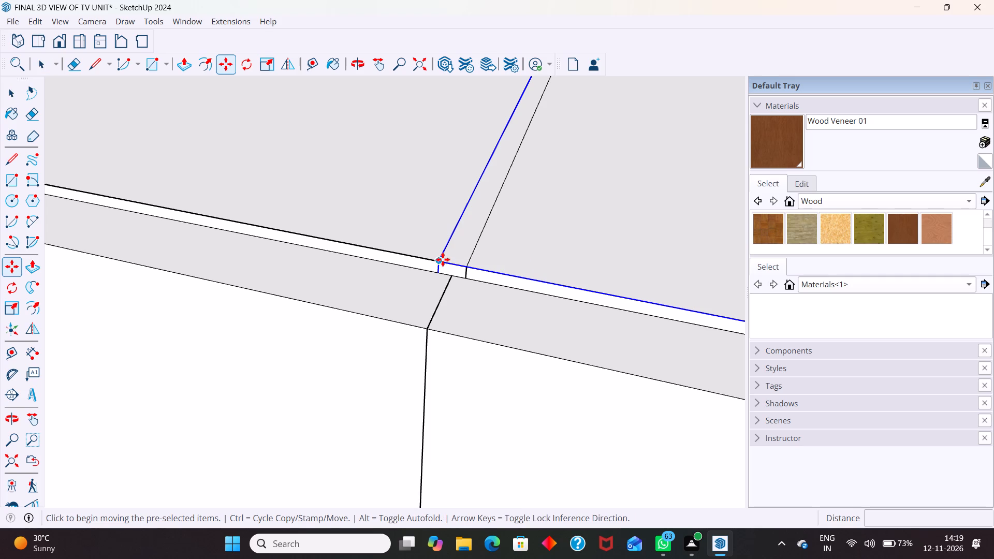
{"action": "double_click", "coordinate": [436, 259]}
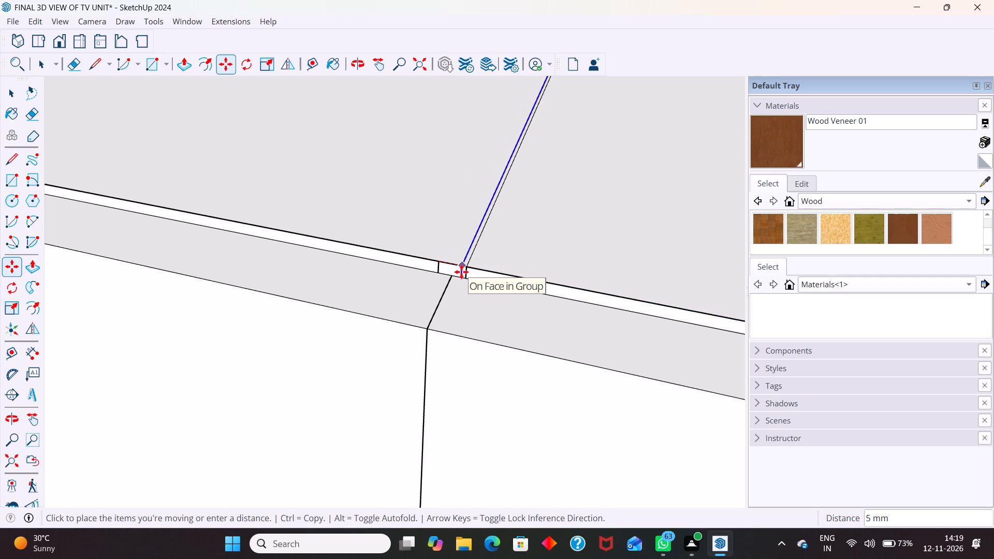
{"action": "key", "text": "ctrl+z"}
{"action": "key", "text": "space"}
Move the fourth box with its front panel about 6 mm sideways so its top front corner meets the third box's corner.
{"action": "scroll", "coordinate": [427, 252], "scroll_direction": "down", "scroll_amount": 6}
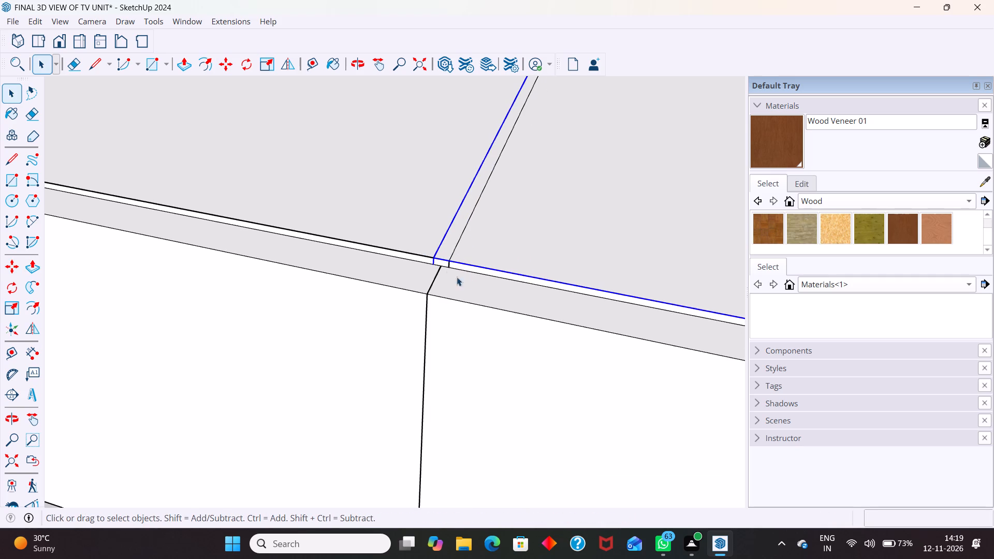
{"action": "scroll", "coordinate": [455, 237], "scroll_direction": "down", "scroll_amount": 12}
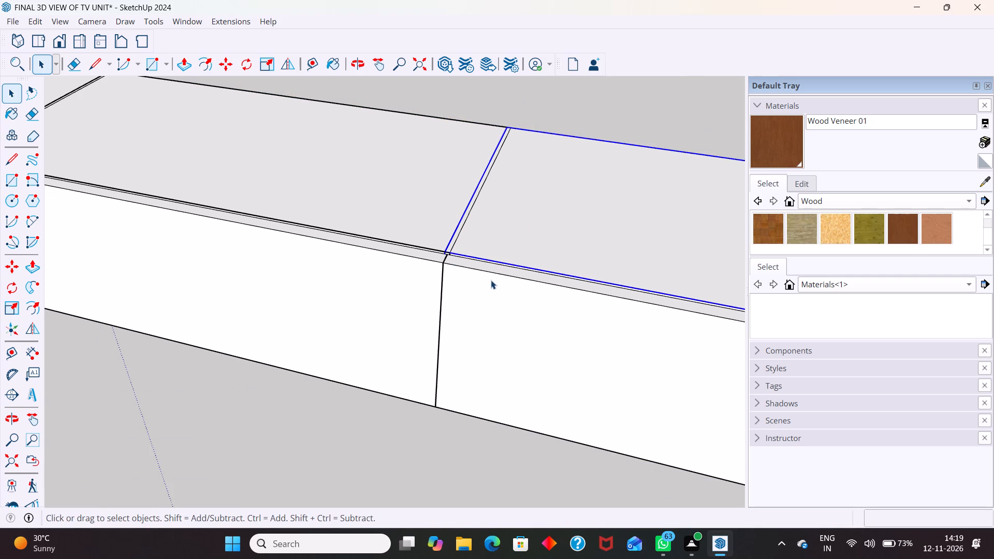
{"action": "left_click", "coordinate": [495, 274]}
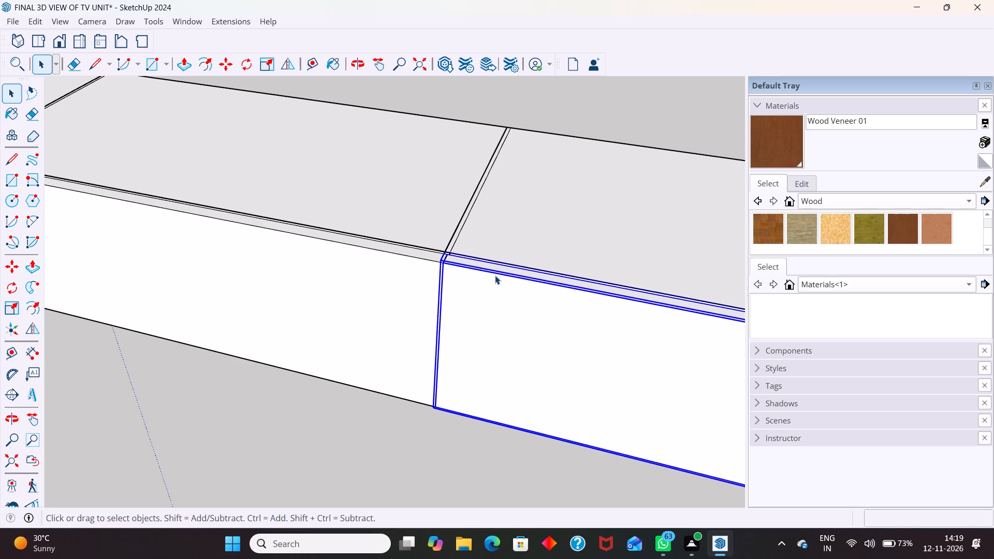
{"action": "left_click", "coordinate": [511, 259], "text": "ctrl"}
{"action": "scroll", "coordinate": [447, 243], "scroll_direction": "up", "scroll_amount": 7}
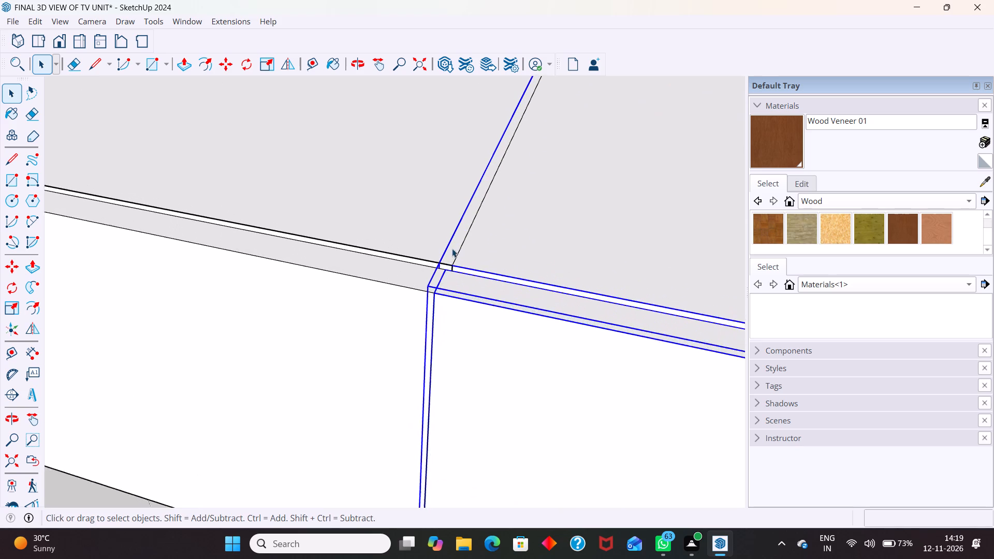
{"action": "scroll", "coordinate": [452, 248], "scroll_direction": "up", "scroll_amount": 5}
{"action": "key", "text": "m"}
{"action": "scroll", "coordinate": [445, 253], "scroll_direction": "up", "scroll_amount": 6}
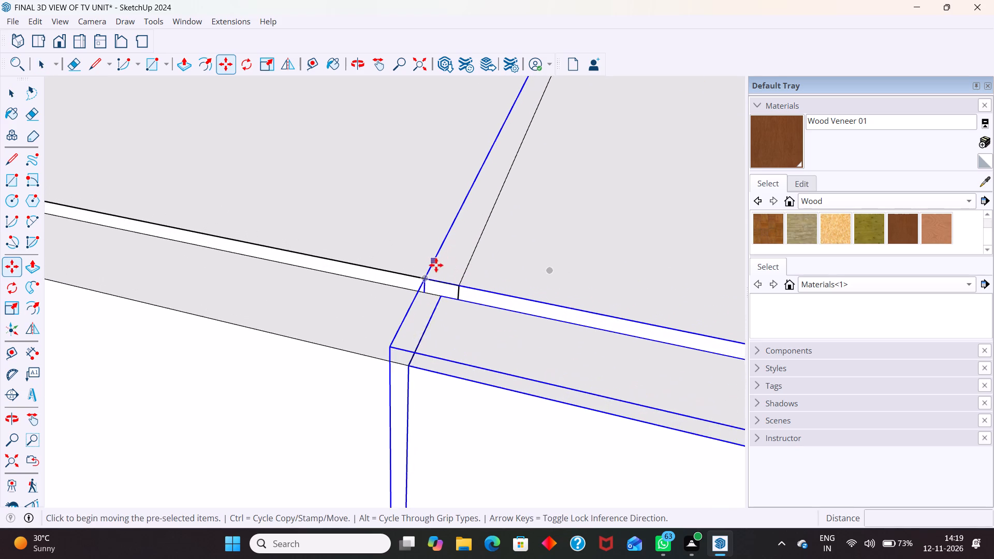
{"action": "scroll", "coordinate": [436, 265], "scroll_direction": "up", "scroll_amount": 4}
{"action": "left_click", "coordinate": [420, 283]}
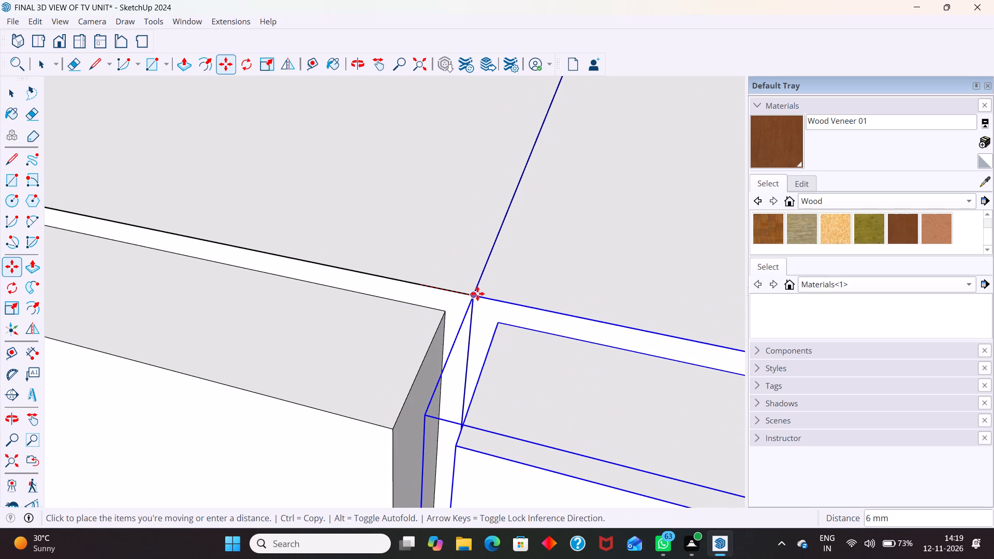
{"action": "left_click", "coordinate": [475, 293]}
{"action": "scroll", "coordinate": [512, 234], "scroll_direction": "down", "scroll_amount": 9}
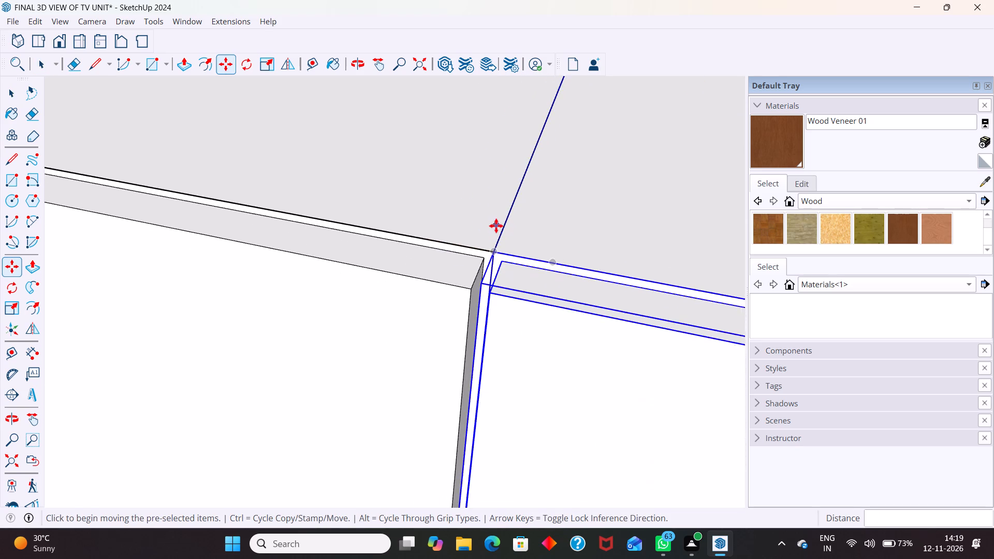
{"action": "scroll", "coordinate": [496, 226], "scroll_direction": "down", "scroll_amount": 8}
{"action": "key", "text": "space"}
{"action": "scroll", "coordinate": [487, 228], "scroll_direction": "down", "scroll_amount": 13}
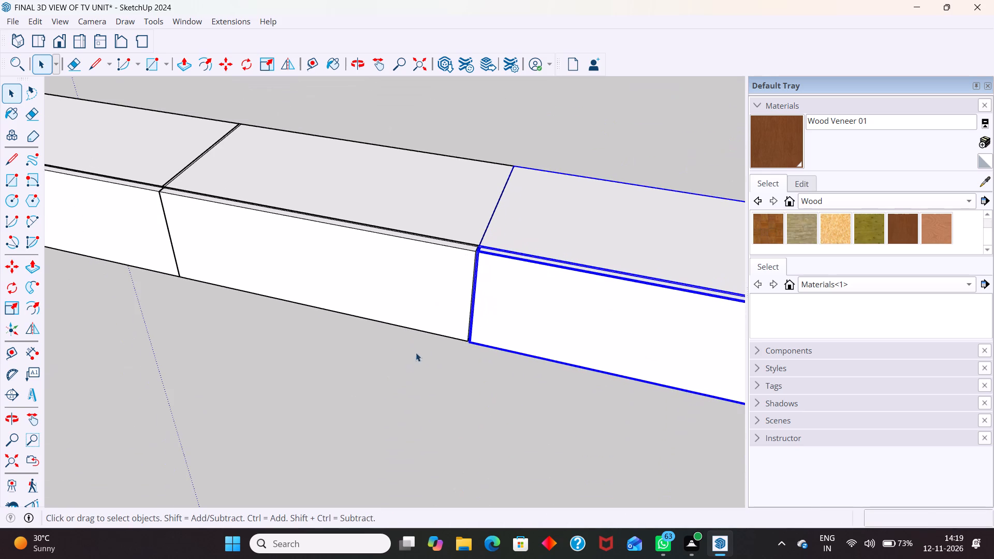
{"action": "left_click", "coordinate": [406, 368]}
Move the third box with its front panel about 6 mm sideways so its top front corner meets the second box's corner.
{"action": "scroll", "coordinate": [497, 262], "scroll_direction": "up", "scroll_amount": 11}
{"action": "scroll", "coordinate": [405, 271], "scroll_direction": "down", "scroll_amount": 3}
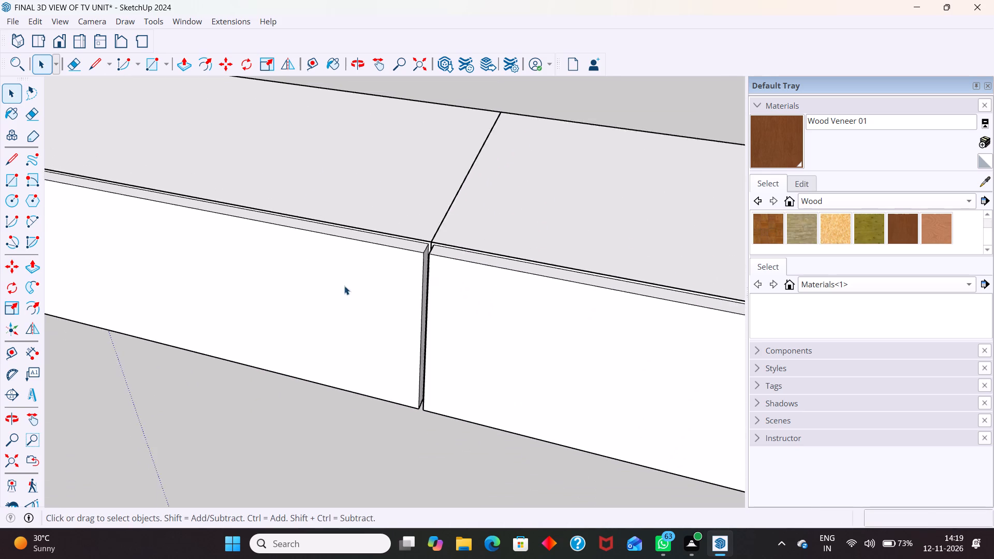
{"action": "scroll", "coordinate": [344, 286], "scroll_direction": "down", "scroll_amount": 16}
{"action": "scroll", "coordinate": [486, 304], "scroll_direction": "down", "scroll_amount": 4}
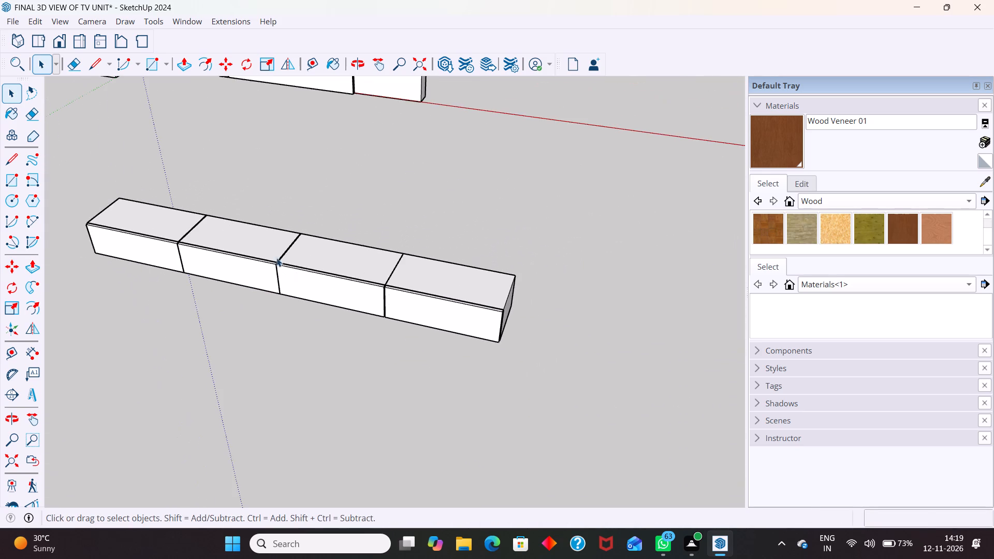
{"action": "scroll", "coordinate": [276, 256], "scroll_direction": "up", "scroll_amount": 20}
{"action": "scroll", "coordinate": [276, 256], "scroll_direction": "up", "scroll_amount": 1}
{"action": "left_click", "coordinate": [287, 275]}
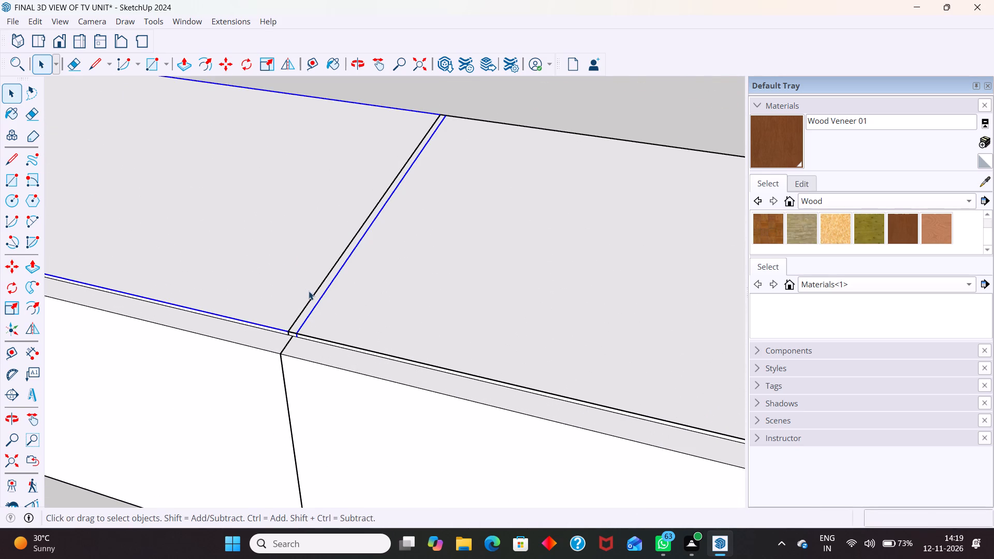
{"action": "left_click", "coordinate": [371, 331]}
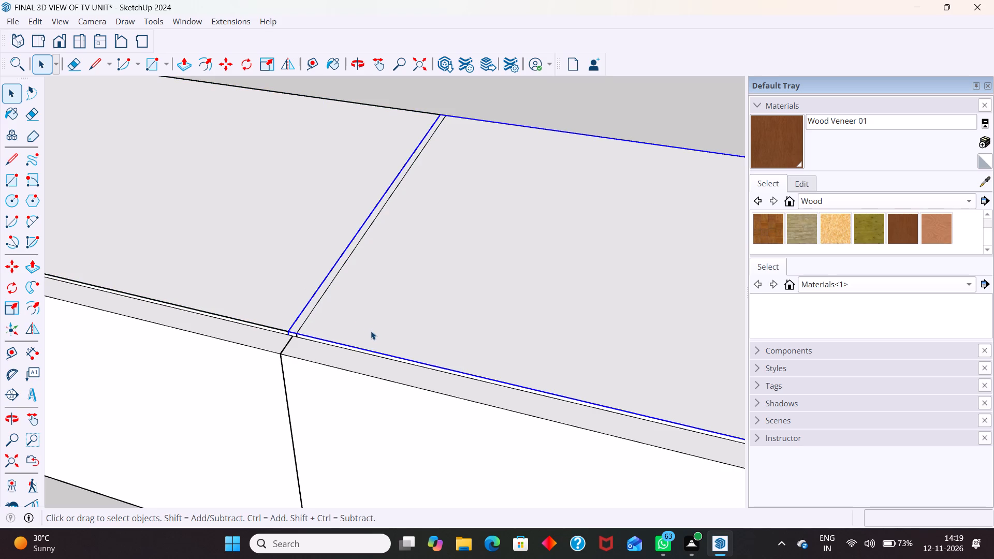
{"action": "left_click", "coordinate": [385, 383], "text": "ctrl"}
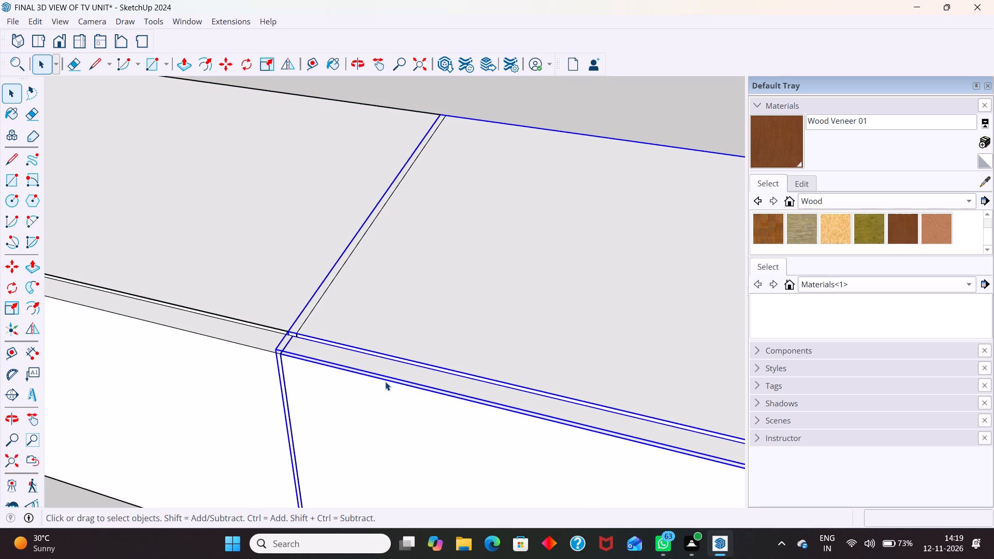
{"action": "key", "text": "m"}
{"action": "scroll", "coordinate": [295, 316], "scroll_direction": "up", "scroll_amount": 14}
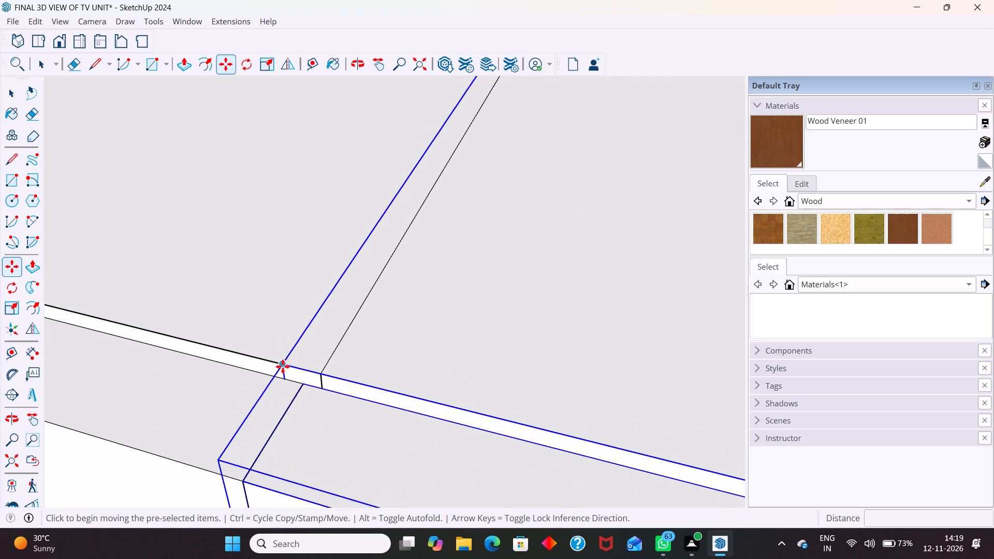
{"action": "left_click", "coordinate": [283, 364]}
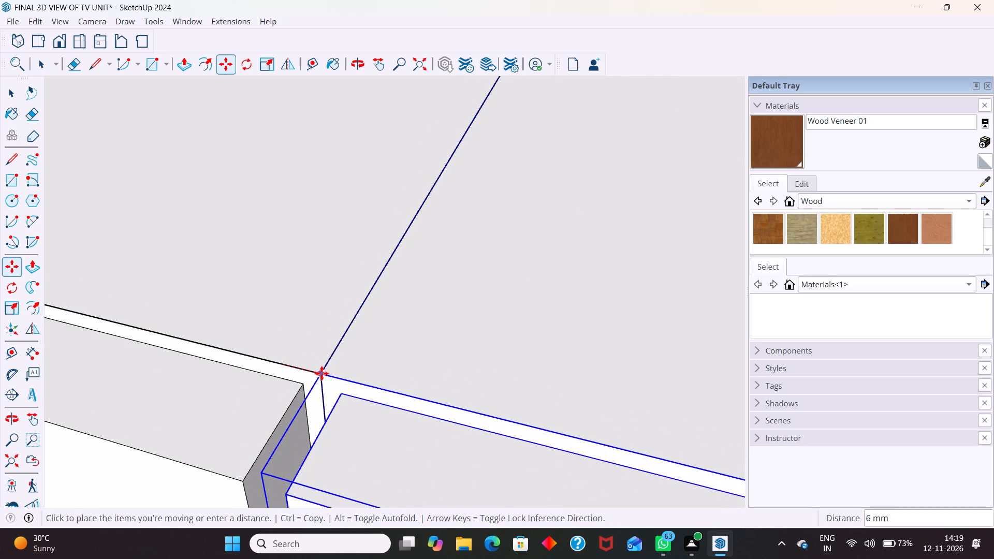
{"action": "left_click", "coordinate": [321, 373]}
{"action": "scroll", "coordinate": [430, 323], "scroll_direction": "down", "scroll_amount": 7}
{"action": "key", "text": "space"}
{"action": "scroll", "coordinate": [453, 278], "scroll_direction": "down", "scroll_amount": 15}
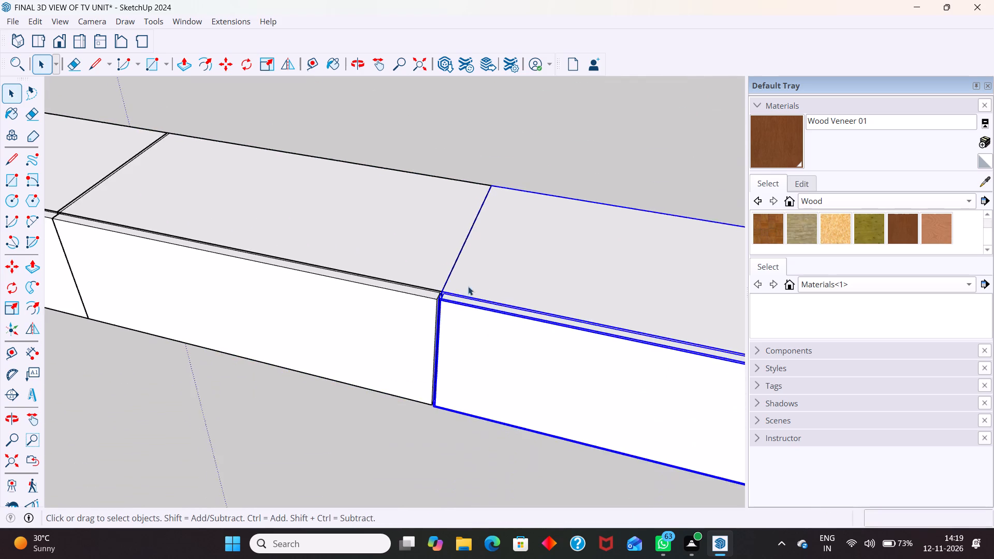
Move the second box with its front panel about 6 mm sideways so its top front corner meets the first box's corner.
{"action": "scroll", "coordinate": [468, 286], "scroll_direction": "down", "scroll_amount": 16}
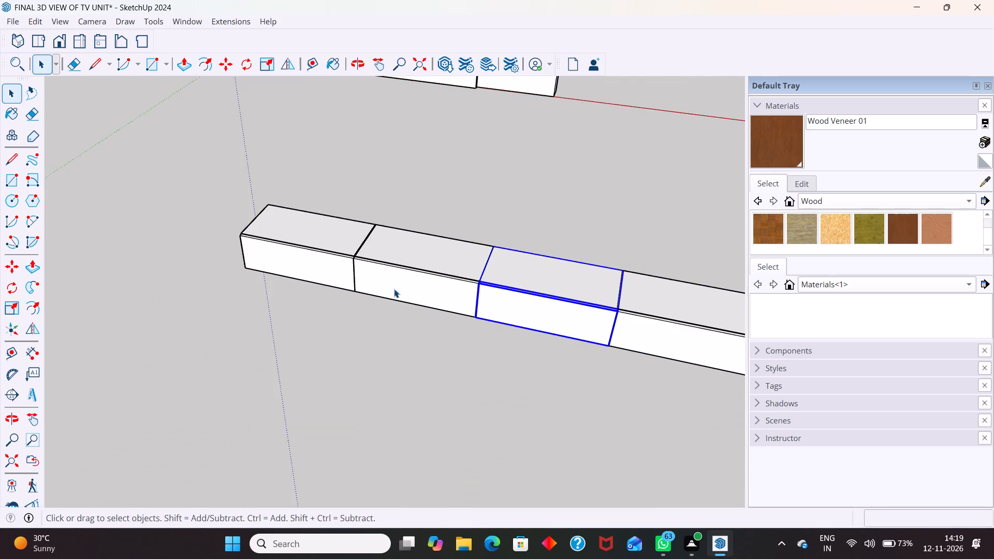
{"action": "scroll", "coordinate": [354, 263], "scroll_direction": "up", "scroll_amount": 11}
{"action": "left_click", "coordinate": [429, 248]}
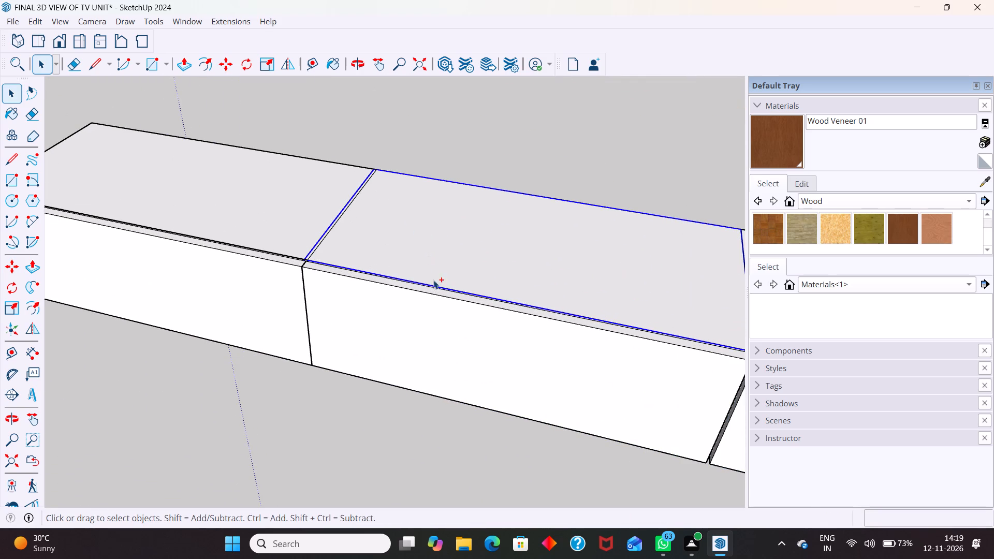
{"action": "left_click", "coordinate": [421, 307], "text": "ctrl"}
{"action": "scroll", "coordinate": [313, 246], "scroll_direction": "up", "scroll_amount": 14}
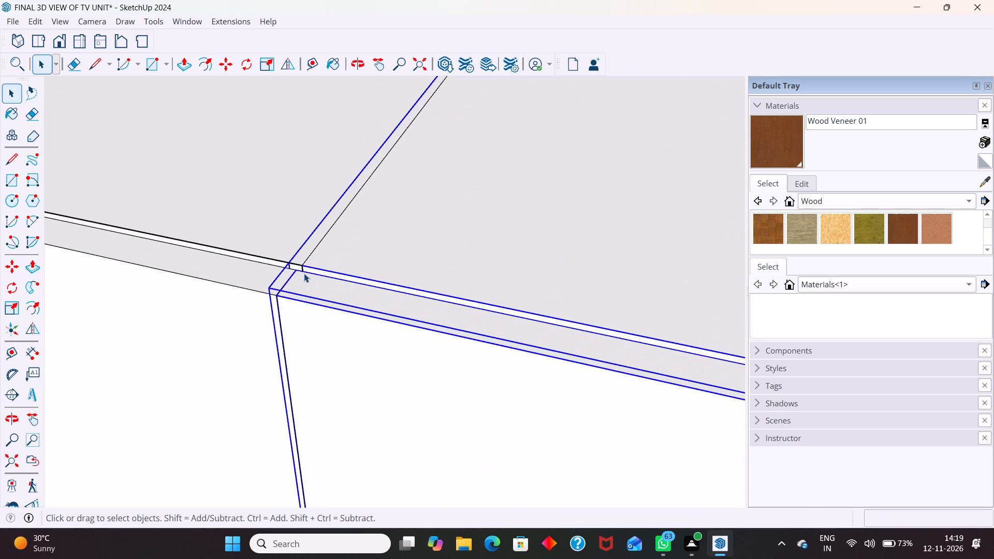
{"action": "key", "text": "m"}
{"action": "scroll", "coordinate": [284, 269], "scroll_direction": "up", "scroll_amount": 14}
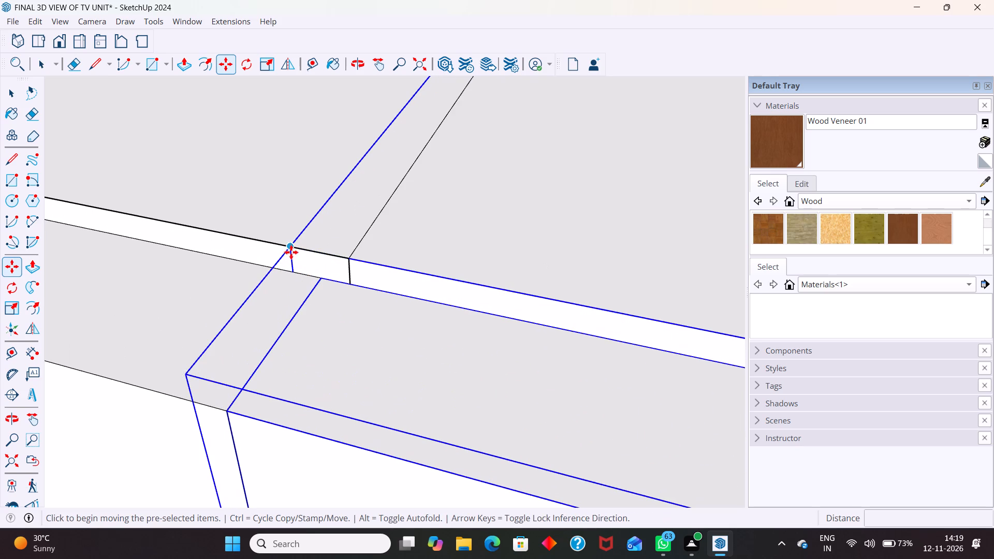
{"action": "left_click", "coordinate": [288, 244]}
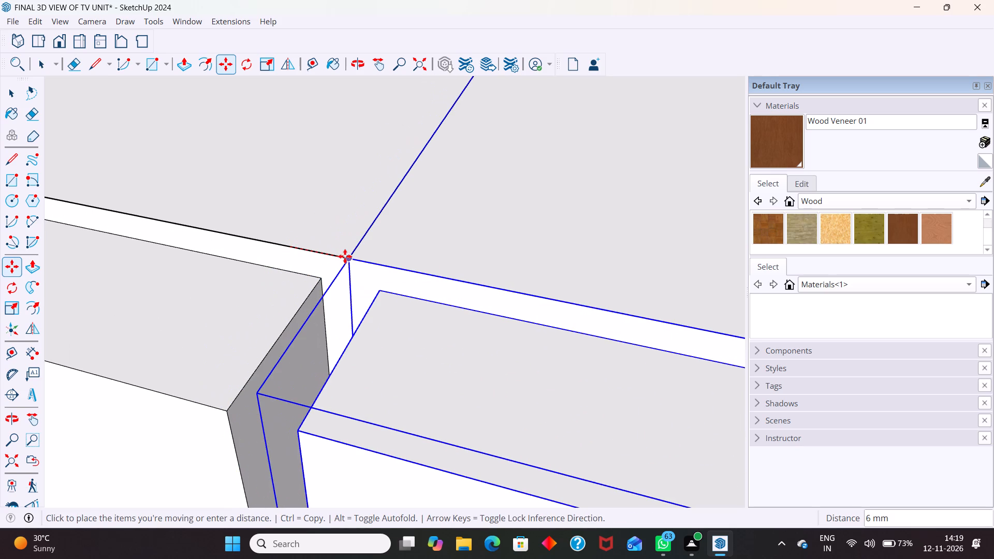
{"action": "left_click", "coordinate": [347, 255]}
{"action": "key", "text": "space"}
{"action": "scroll", "coordinate": [359, 236], "scroll_direction": "down", "scroll_amount": 16}
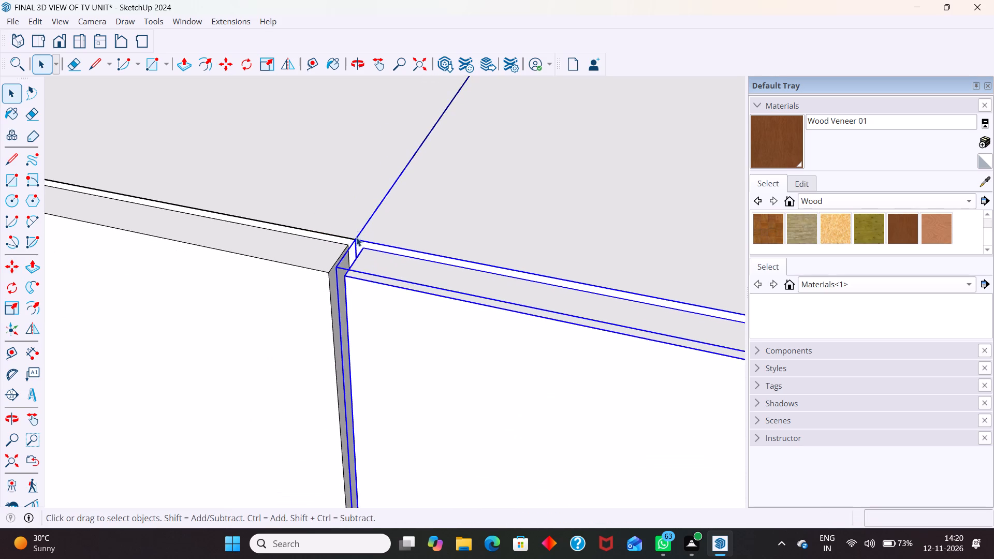
{"action": "scroll", "coordinate": [356, 237], "scroll_direction": "down", "scroll_amount": 20}
{"action": "scroll", "coordinate": [356, 237], "scroll_direction": "down", "scroll_amount": 3}
{"action": "left_click", "coordinate": [334, 325]}
{"action": "scroll", "coordinate": [319, 264], "scroll_direction": "down", "scroll_amount": 5}
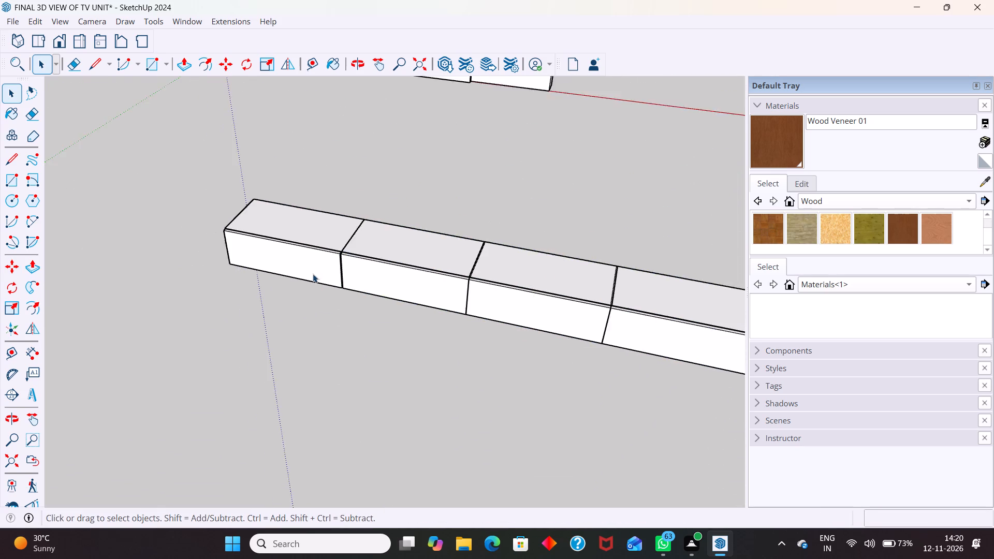
Delete the front panel of the third box.
{"action": "scroll", "coordinate": [313, 274], "scroll_direction": "down", "scroll_amount": 6}
{"action": "middle_click_drag", "start_coordinate": [417, 329], "coordinate": [464, 246]}
{"action": "scroll", "coordinate": [463, 262], "scroll_direction": "up", "scroll_amount": 10}
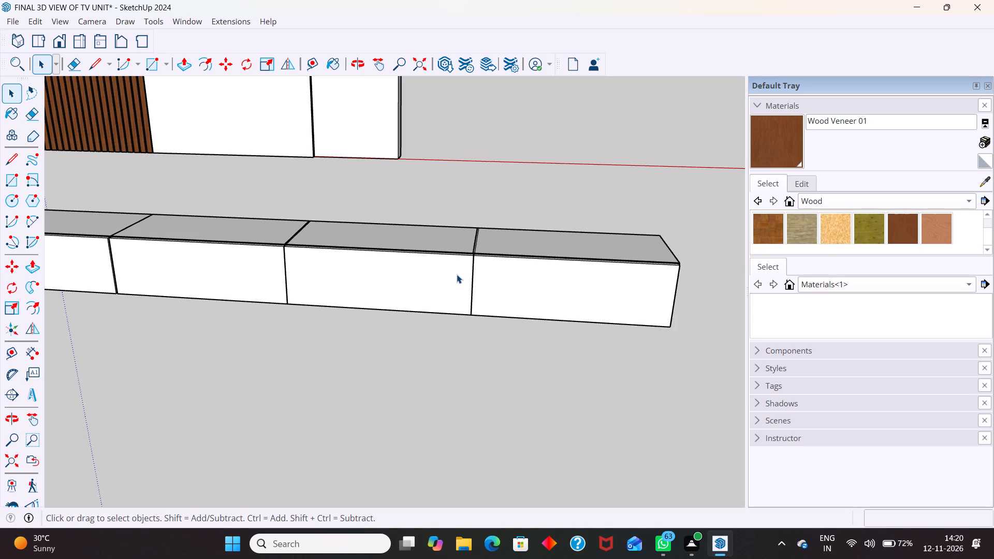
{"action": "left_click", "coordinate": [447, 286]}
{"action": "scroll", "coordinate": [470, 267], "scroll_direction": "up", "scroll_amount": 5}
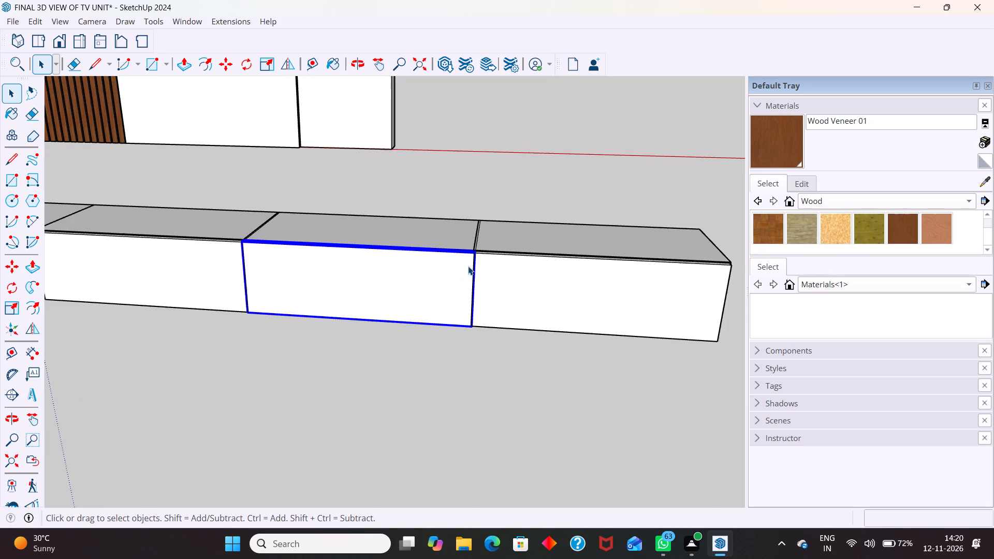
{"action": "scroll", "coordinate": [467, 261], "scroll_direction": "up", "scroll_amount": 1}
{"action": "key", "text": "Delete"}
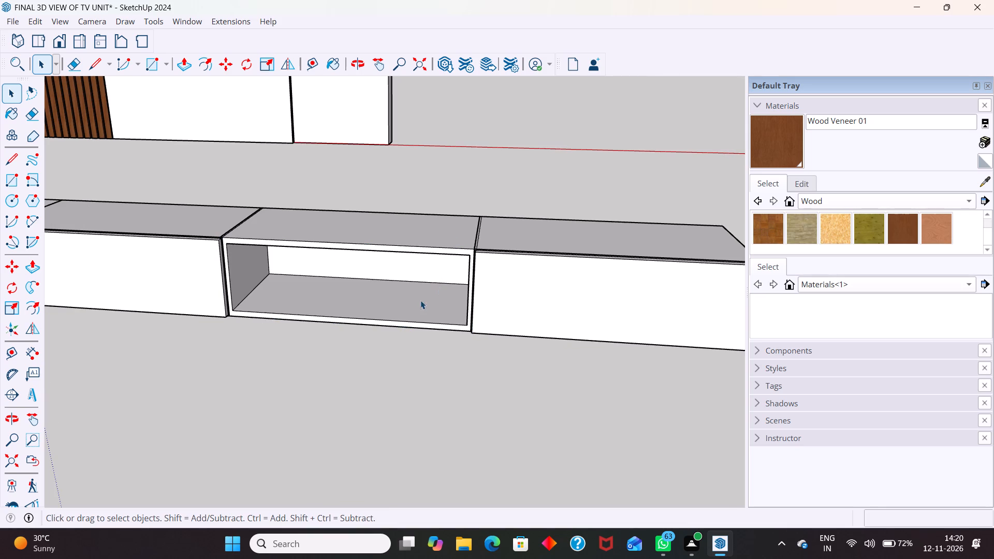
Start a new empty group for geometry on the third box's open front.
{"action": "right_click", "coordinate": [384, 373]}
{"action": "left_click", "coordinate": [396, 412]}
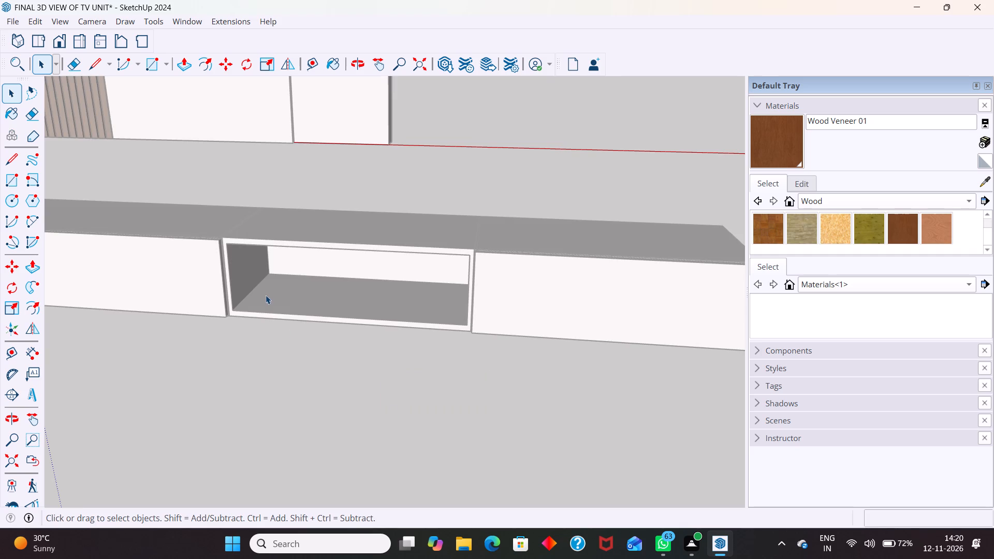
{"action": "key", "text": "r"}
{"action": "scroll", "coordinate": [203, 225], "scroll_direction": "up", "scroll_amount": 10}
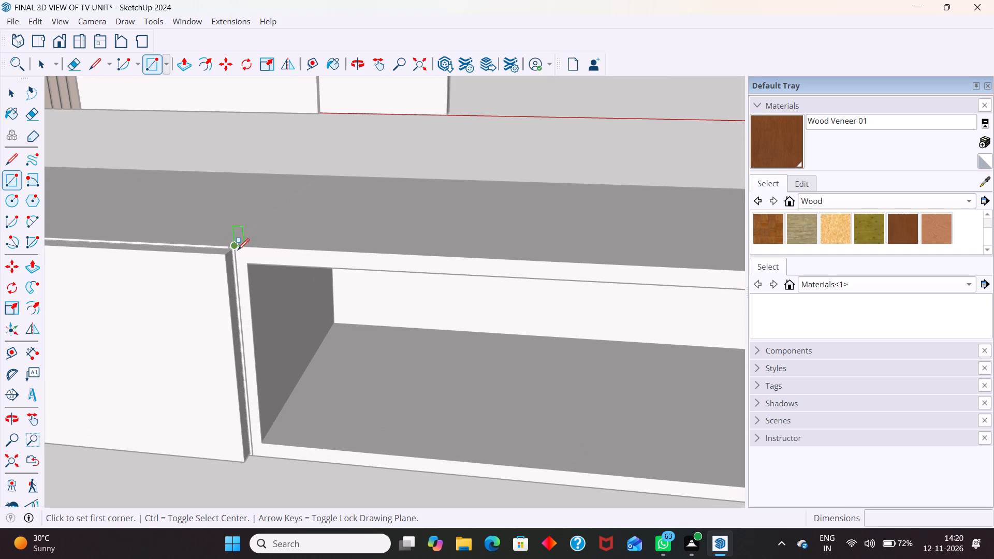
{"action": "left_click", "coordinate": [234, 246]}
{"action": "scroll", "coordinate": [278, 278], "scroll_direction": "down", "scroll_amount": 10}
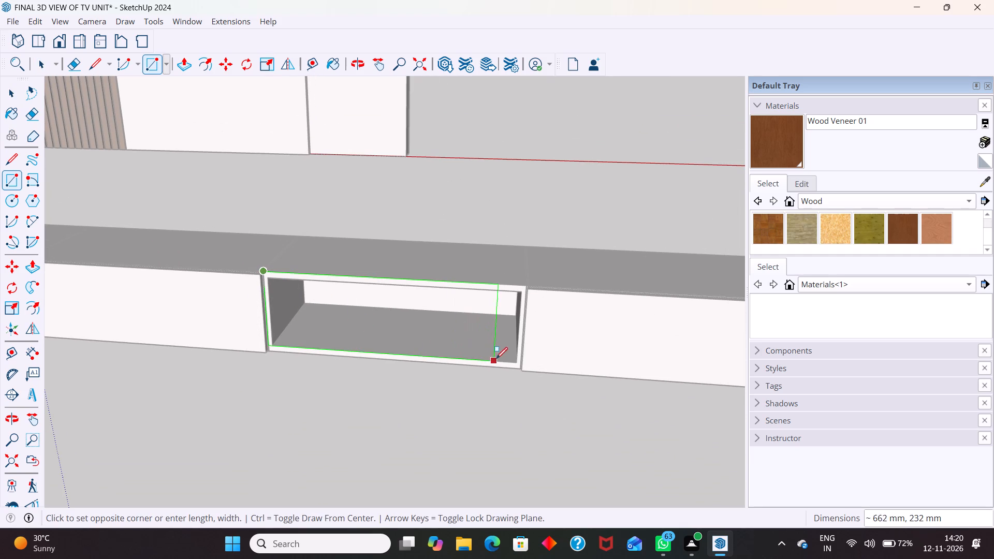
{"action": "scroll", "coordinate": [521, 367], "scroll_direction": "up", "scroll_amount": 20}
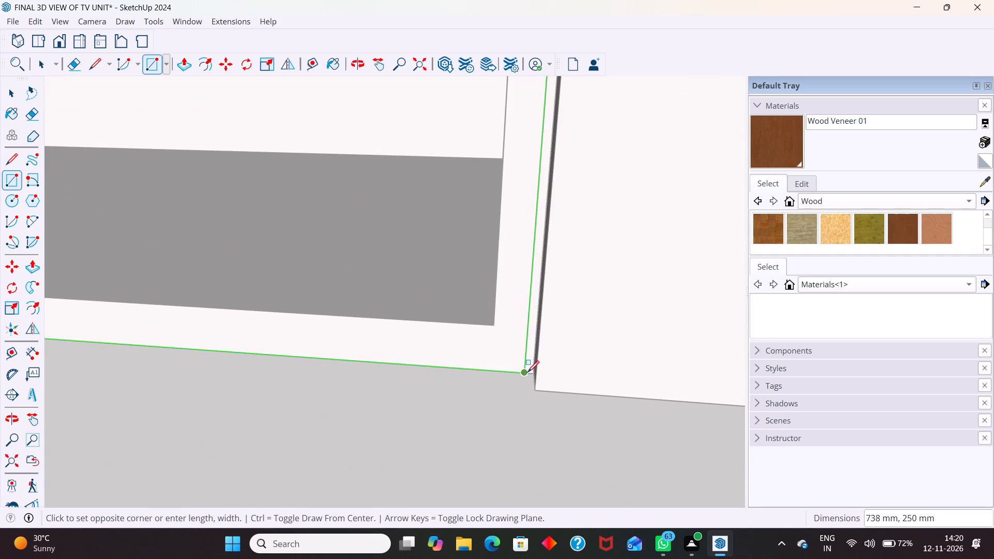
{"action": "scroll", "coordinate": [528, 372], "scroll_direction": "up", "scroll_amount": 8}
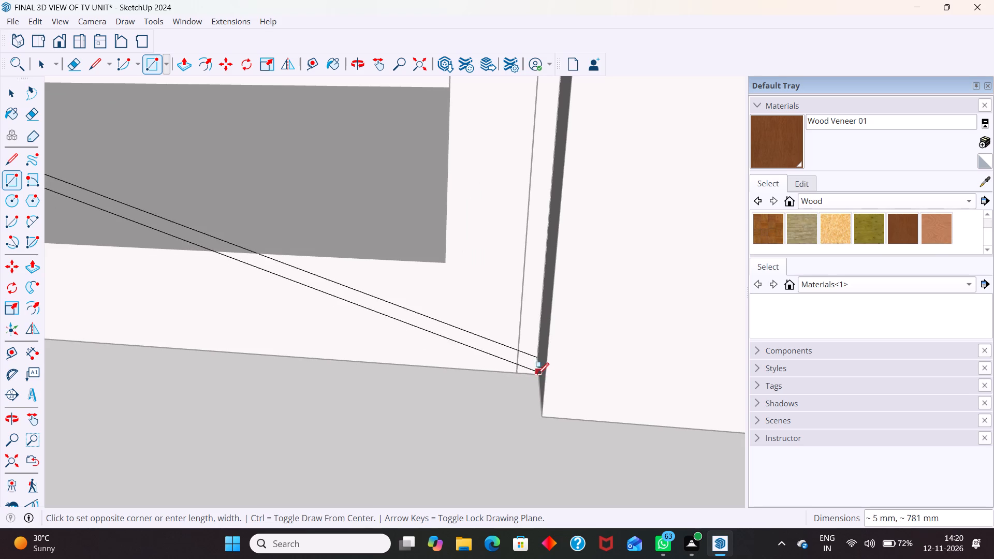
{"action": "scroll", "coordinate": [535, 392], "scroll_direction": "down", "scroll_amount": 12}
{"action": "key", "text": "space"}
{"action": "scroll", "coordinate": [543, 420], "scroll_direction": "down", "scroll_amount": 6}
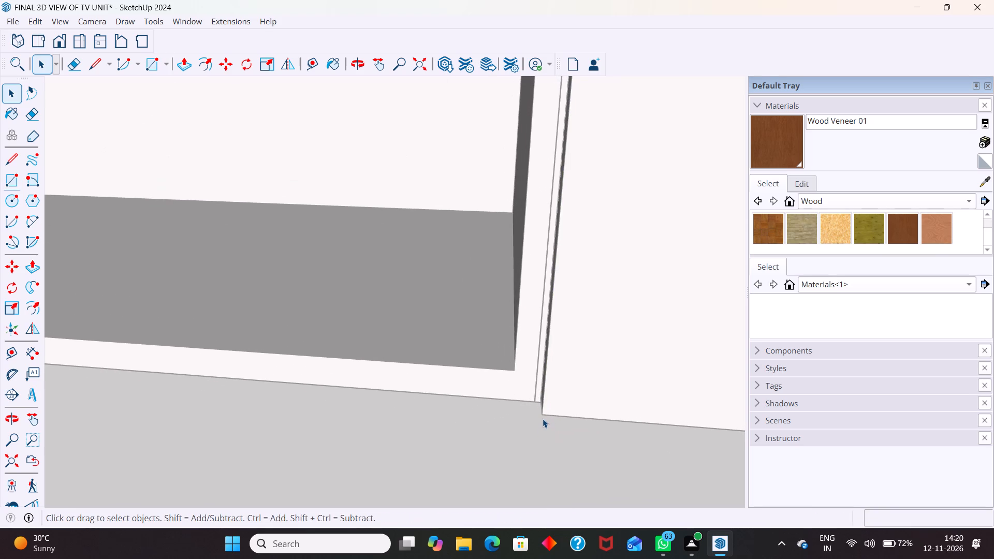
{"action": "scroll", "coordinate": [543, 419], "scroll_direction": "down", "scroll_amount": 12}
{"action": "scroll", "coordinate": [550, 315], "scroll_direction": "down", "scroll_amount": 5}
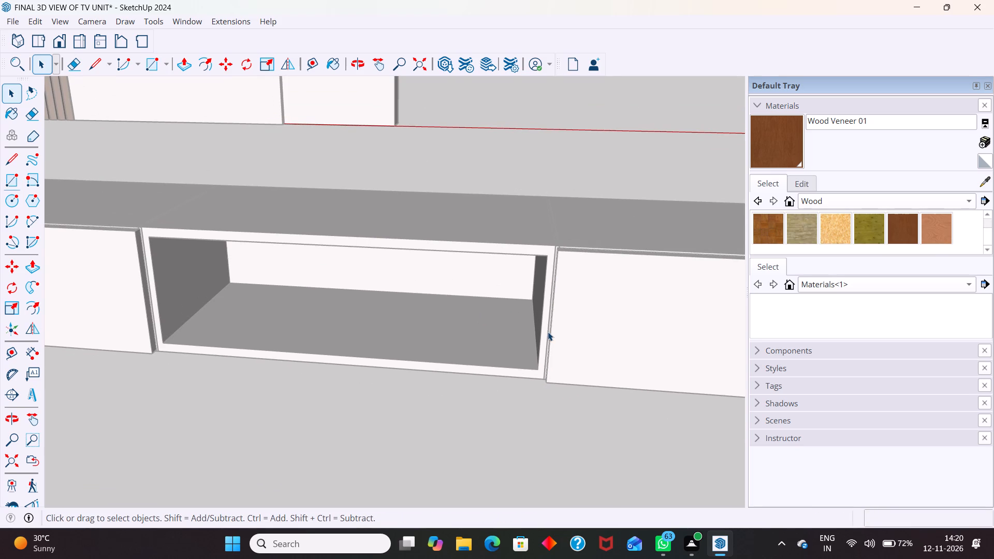
Draw a rectangle over the third box's open front, from its bottom corner beside the fourth box to the opposite top corner.
{"action": "key", "text": "r"}
{"action": "scroll", "coordinate": [547, 341], "scroll_direction": "up", "scroll_amount": 20}
{"action": "scroll", "coordinate": [547, 341], "scroll_direction": "up", "scroll_amount": 3}
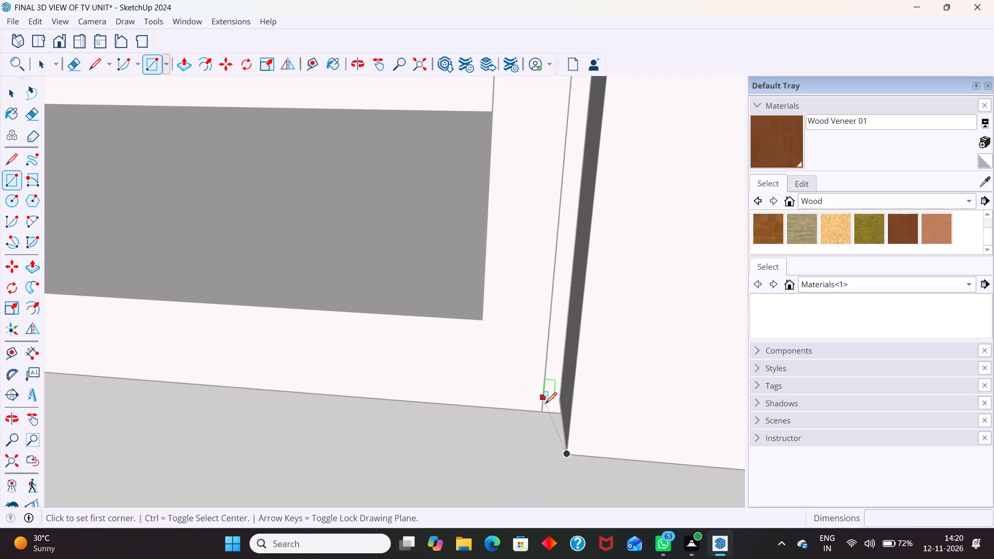
{"action": "scroll", "coordinate": [545, 404], "scroll_direction": "up", "scroll_amount": 11}
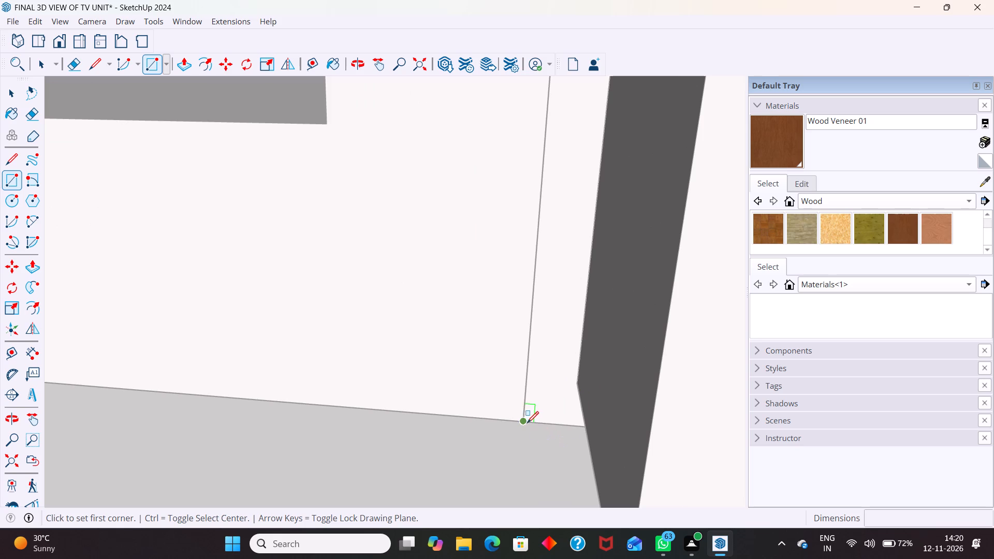
{"action": "left_click", "coordinate": [525, 423]}
{"action": "scroll", "coordinate": [419, 348], "scroll_direction": "down", "scroll_amount": 18}
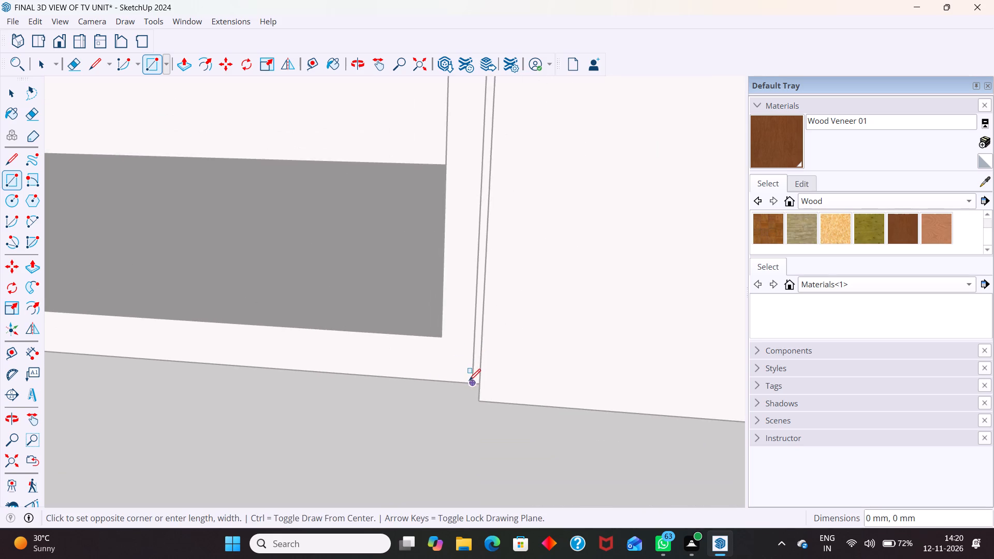
{"action": "scroll", "coordinate": [469, 380], "scroll_direction": "down", "scroll_amount": 20}
{"action": "scroll", "coordinate": [469, 380], "scroll_direction": "down", "scroll_amount": 5}
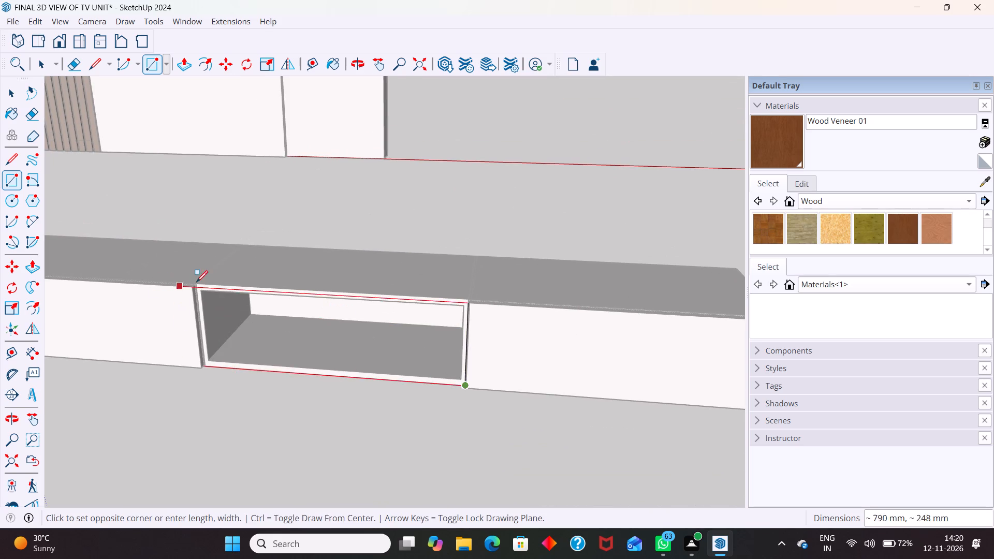
{"action": "scroll", "coordinate": [197, 282], "scroll_direction": "up", "scroll_amount": 8}
{"action": "left_click", "coordinate": [191, 287]}
{"action": "key", "text": "space"}
Offset the new rectangle's outline 18 mm inward to form a frame border on the third box's front.
{"action": "left_click", "coordinate": [282, 354]}
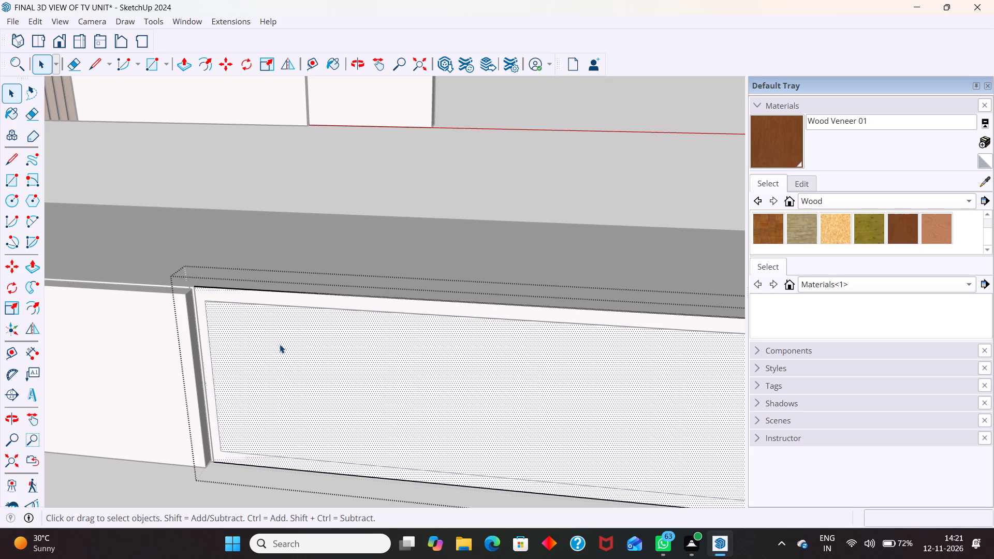
{"action": "key", "text": "f"}
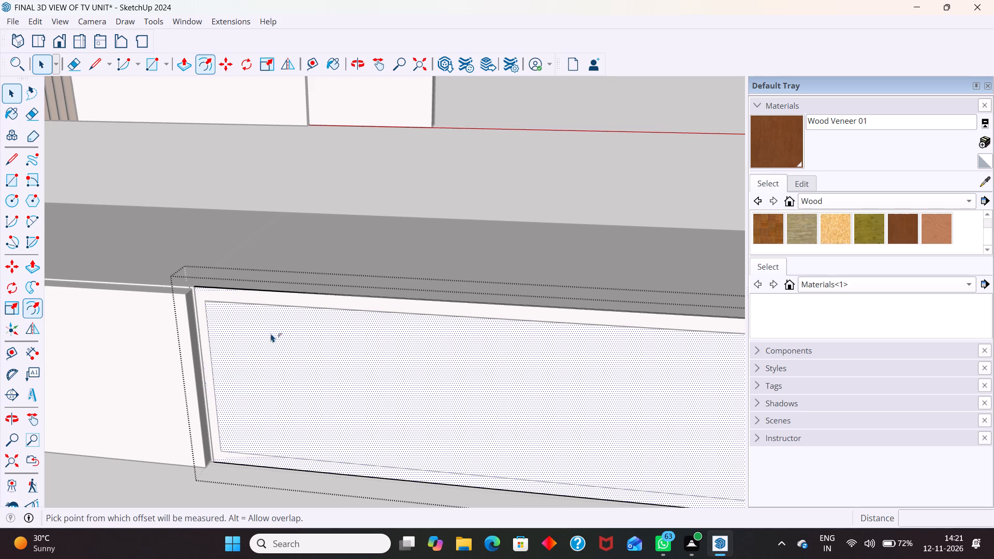
{"action": "left_click_drag", "start_coordinate": [294, 294], "coordinate": [296, 300]}
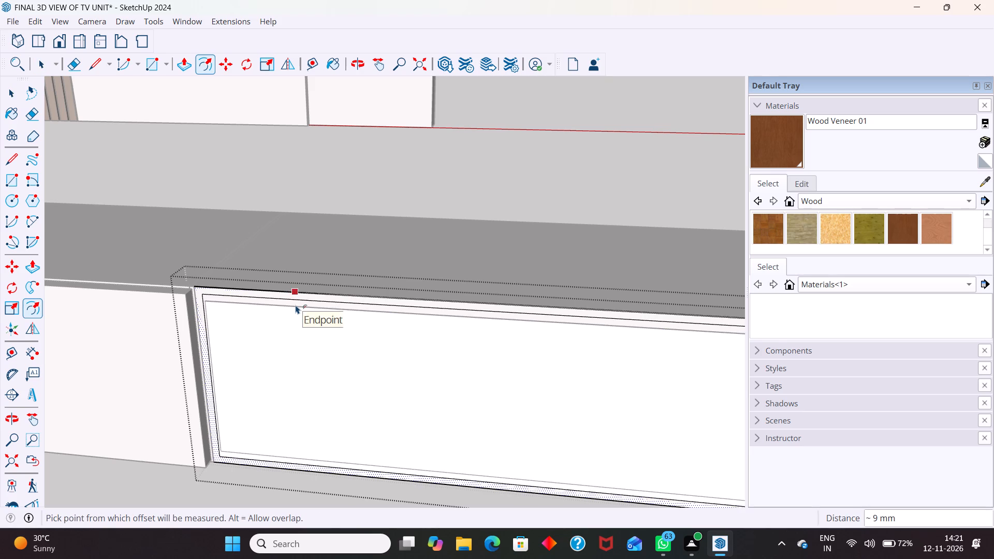
{"action": "key", "text": "1"}
{"action": "key", "text": "8"}
{"action": "key", "text": "Return"}
{"action": "key", "text": "space"}
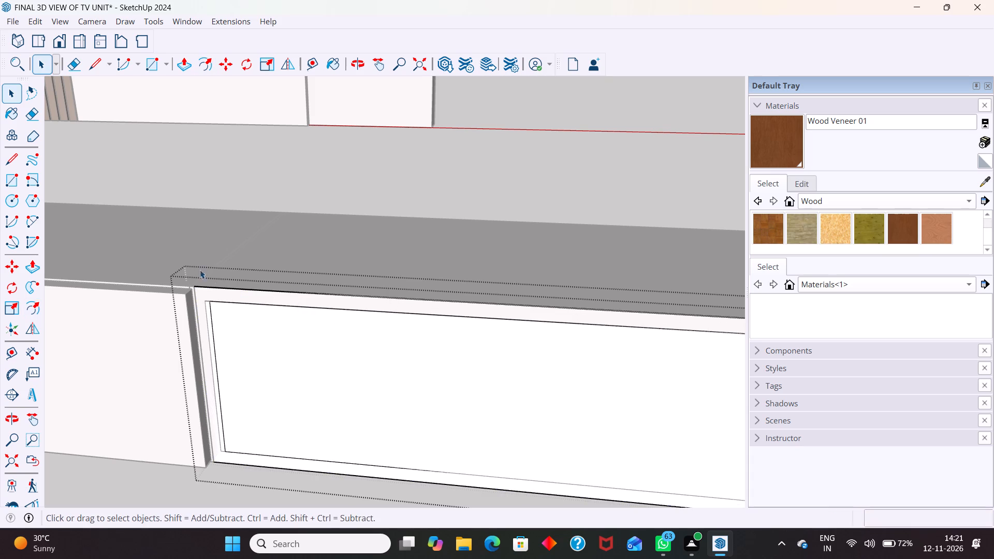
{"action": "scroll", "coordinate": [197, 260], "scroll_direction": "down", "scroll_amount": 4}
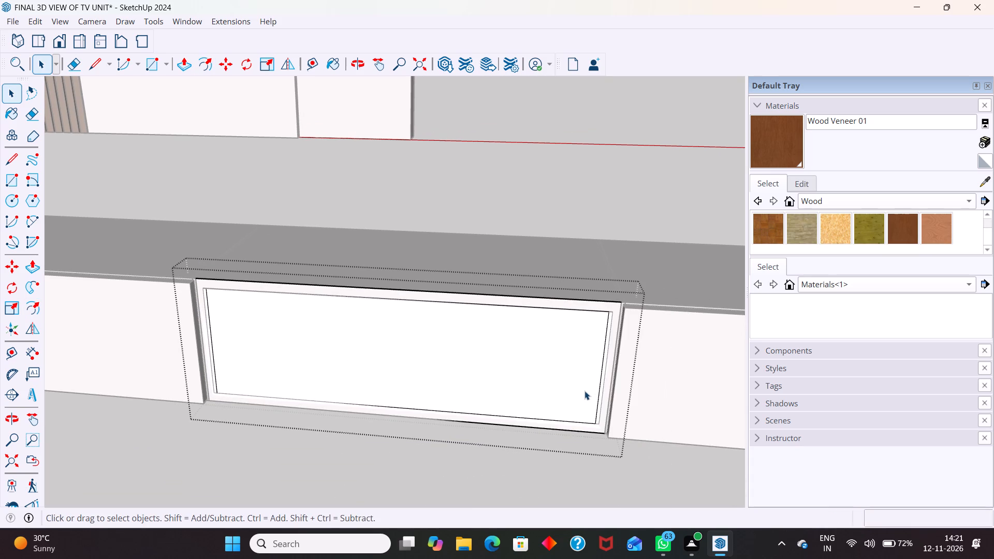
{"action": "middle_click_drag", "start_coordinate": [646, 406], "coordinate": [582, 426]}
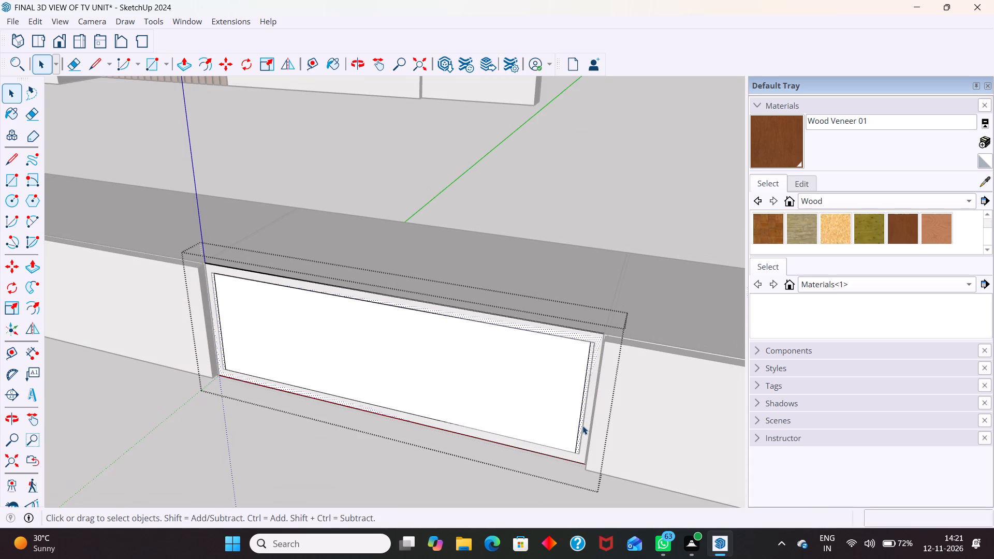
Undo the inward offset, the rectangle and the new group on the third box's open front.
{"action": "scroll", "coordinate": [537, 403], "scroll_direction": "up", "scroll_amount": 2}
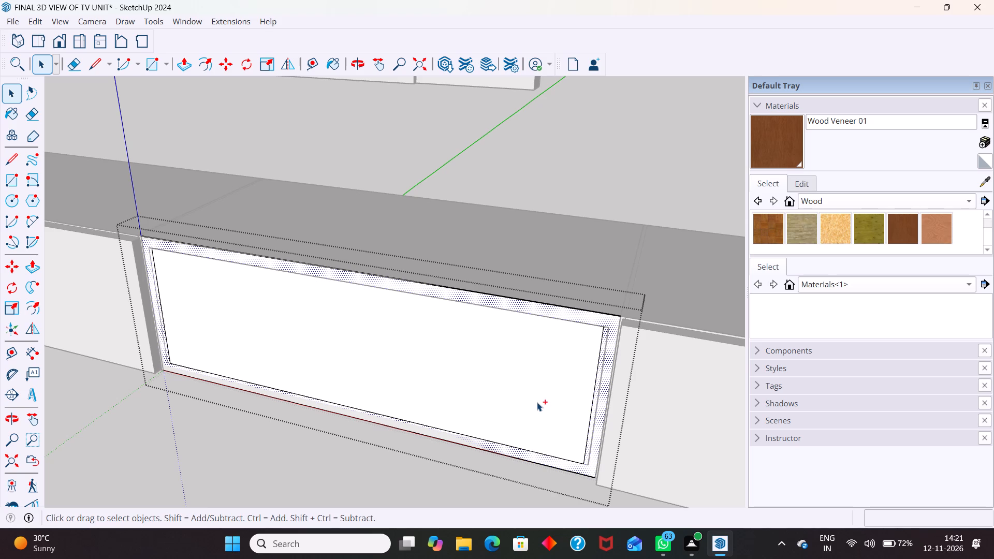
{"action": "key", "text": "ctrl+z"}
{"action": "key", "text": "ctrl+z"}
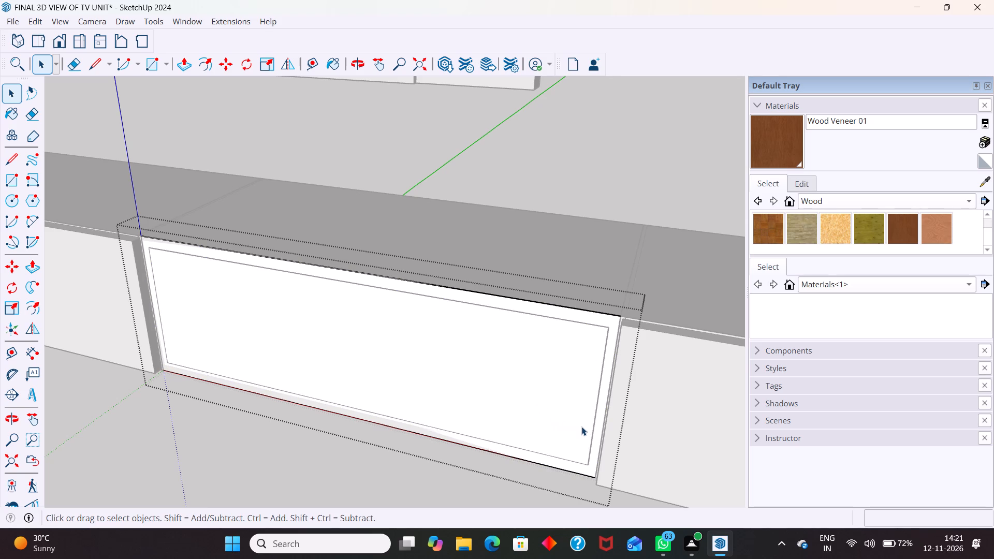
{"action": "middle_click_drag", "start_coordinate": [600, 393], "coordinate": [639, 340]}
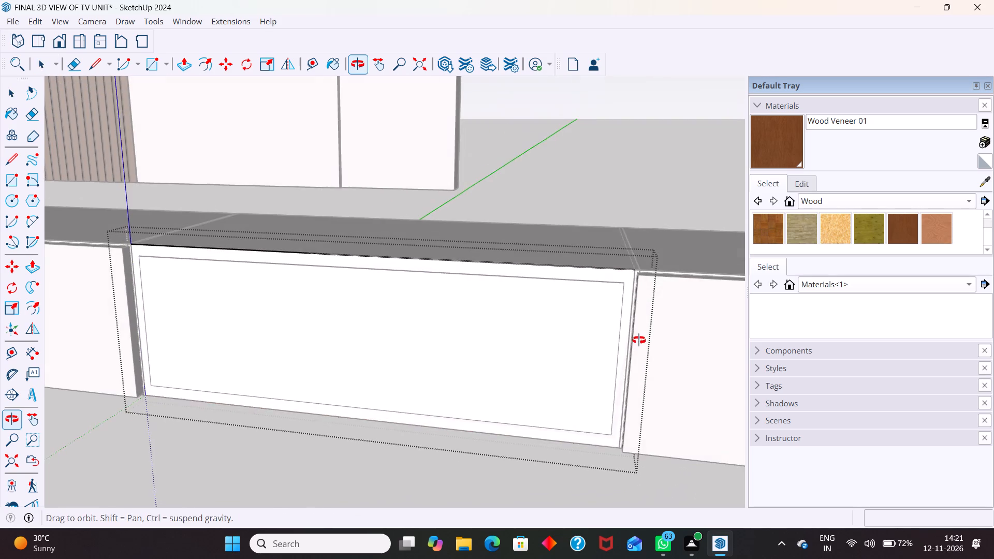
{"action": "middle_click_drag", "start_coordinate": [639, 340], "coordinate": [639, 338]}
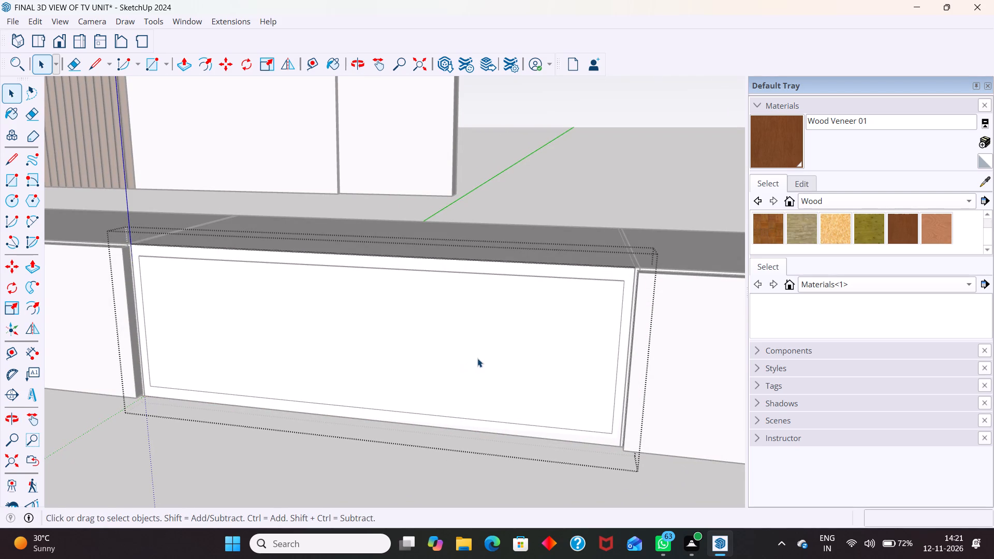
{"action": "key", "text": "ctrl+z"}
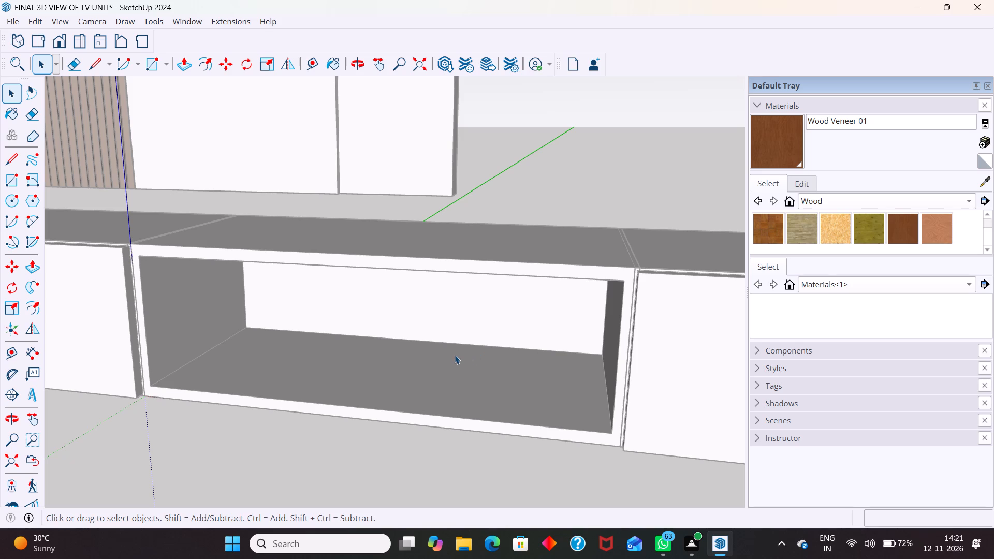
Measure the thickness of the third box's top and side panels at the open front's upper corner.
{"action": "scroll", "coordinate": [620, 405], "scroll_direction": "up", "scroll_amount": 4}
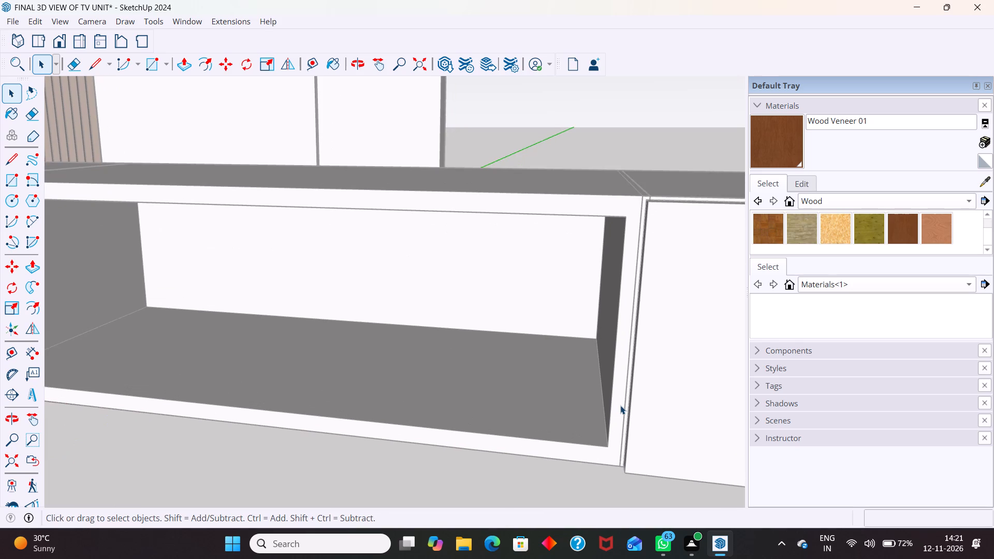
{"action": "scroll", "coordinate": [620, 405], "scroll_direction": "up", "scroll_amount": 1}
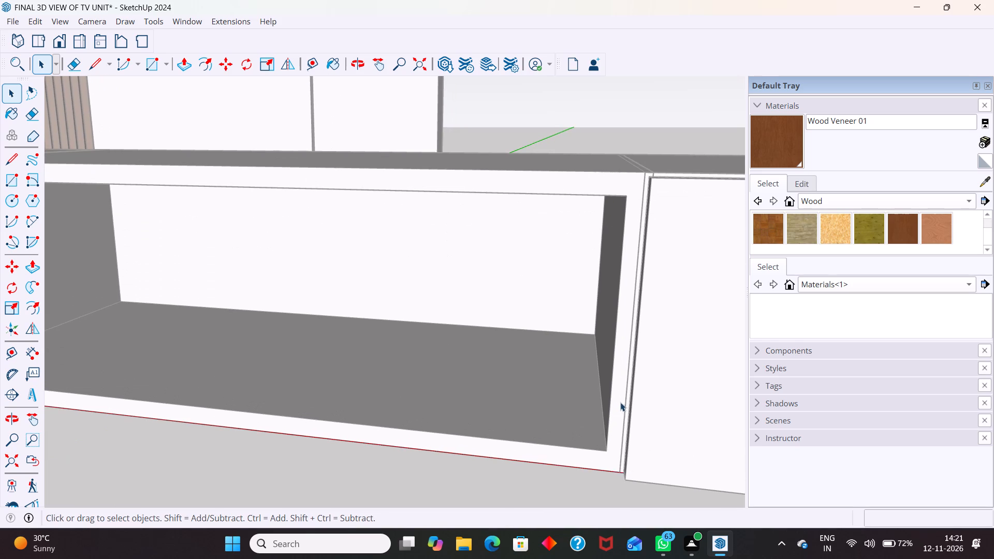
{"action": "scroll", "coordinate": [598, 336], "scroll_direction": "up", "scroll_amount": 2}
{"action": "scroll", "coordinate": [563, 358], "scroll_direction": "down", "scroll_amount": 10}
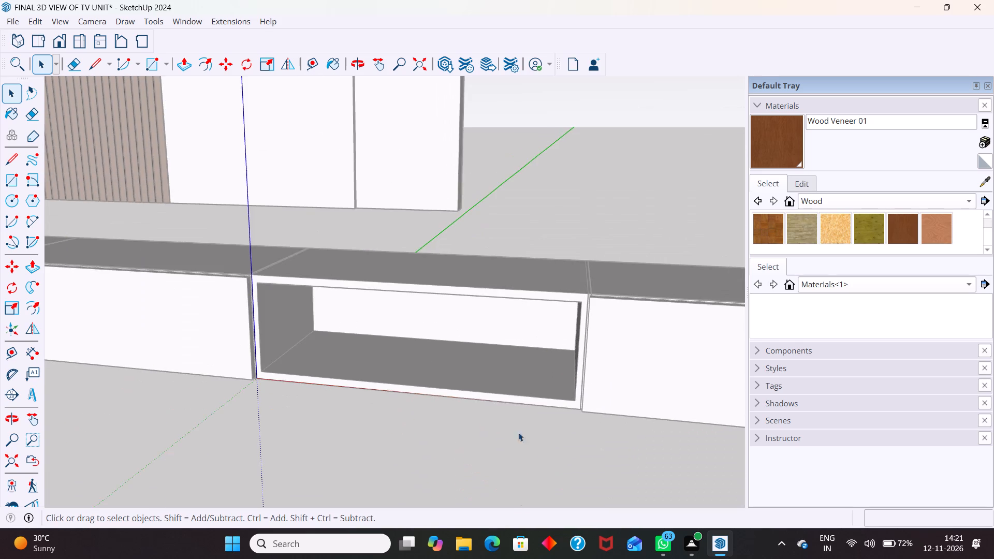
{"action": "left_click", "coordinate": [489, 476]}
{"action": "scroll", "coordinate": [557, 387], "scroll_direction": "up", "scroll_amount": 1}
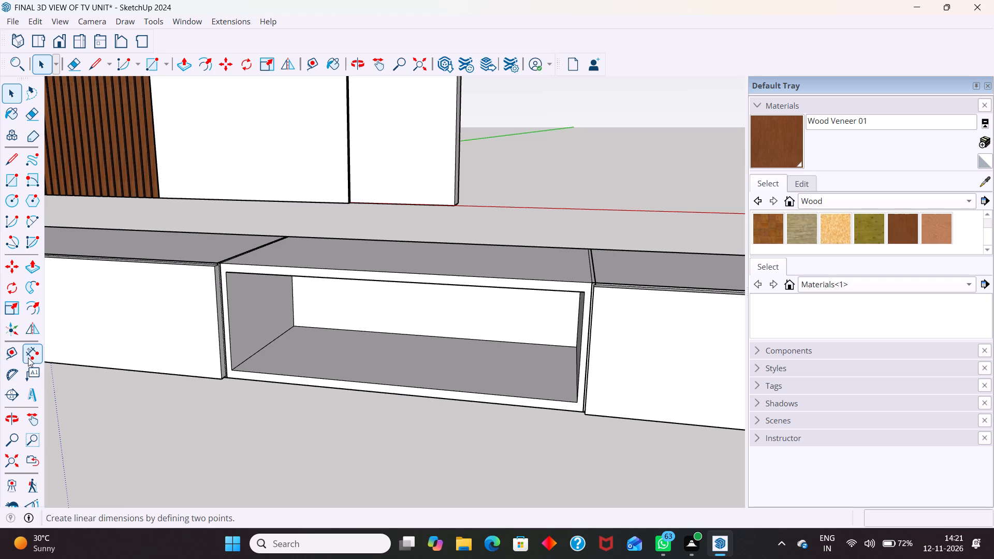
{"action": "left_click", "coordinate": [24, 358]}
{"action": "scroll", "coordinate": [222, 283], "scroll_direction": "up", "scroll_amount": 12}
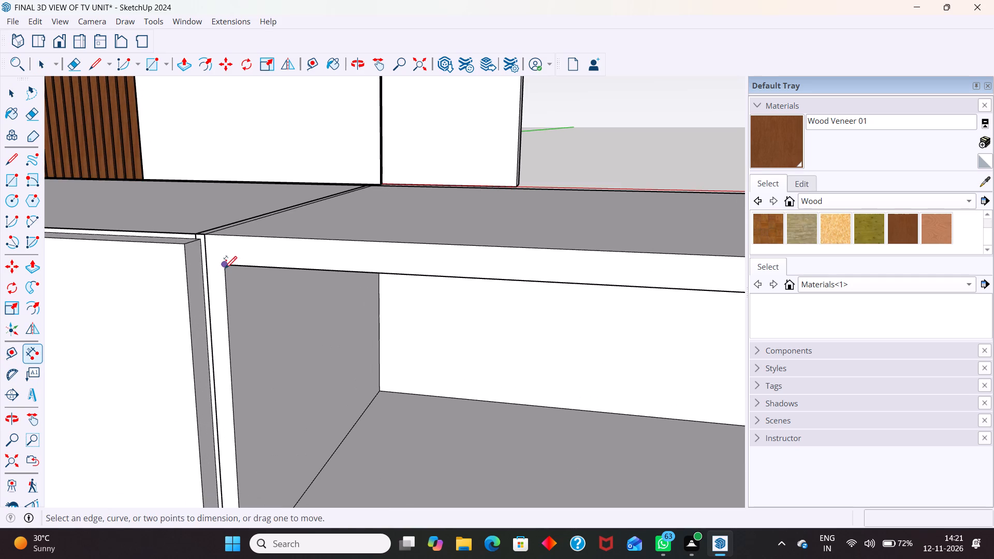
{"action": "left_click", "coordinate": [224, 266]}
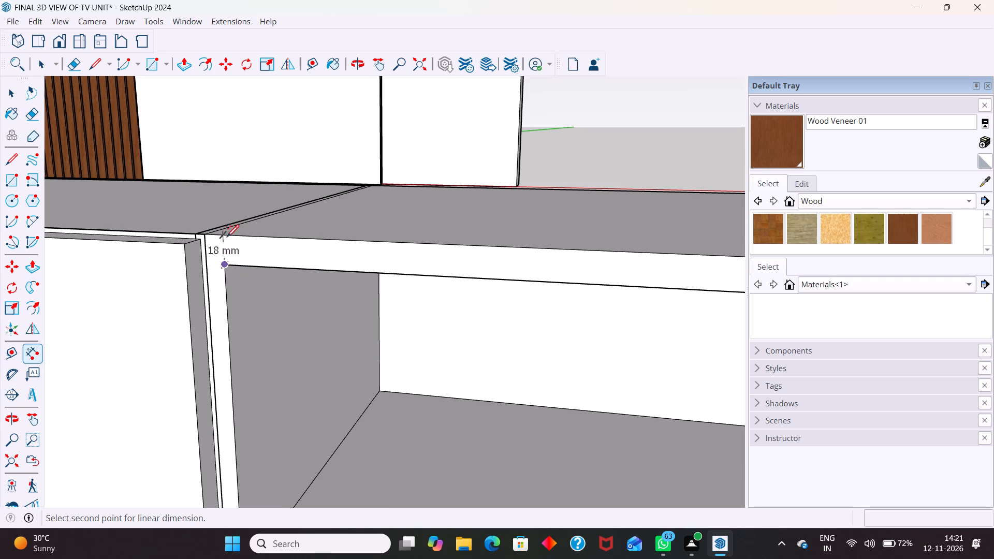
{"action": "key", "text": "Escape"}
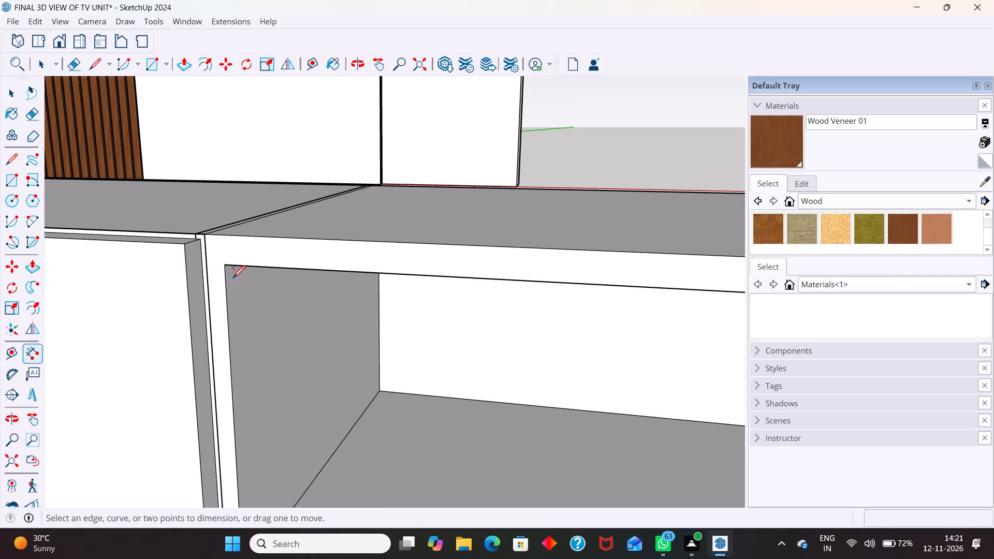
{"action": "left_click", "coordinate": [220, 264]}
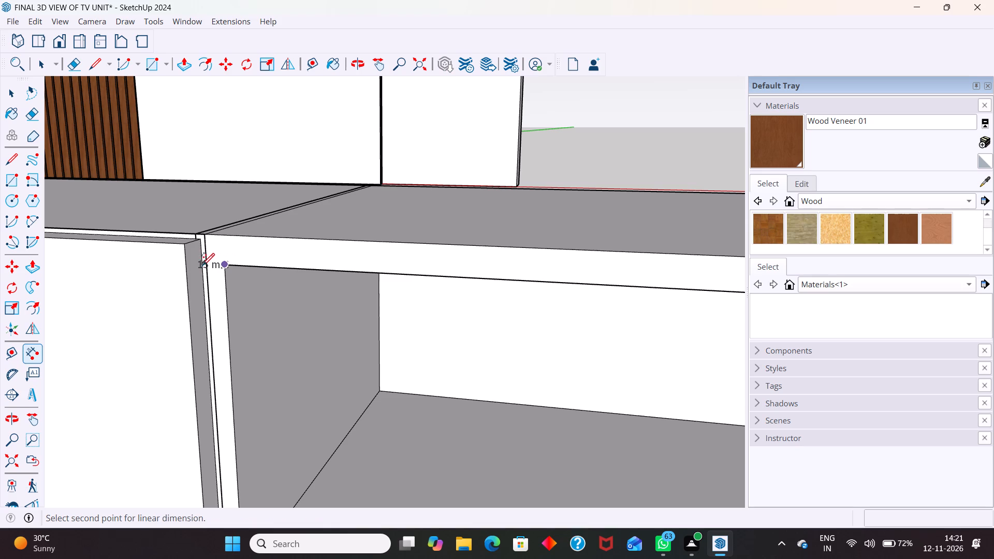
{"action": "scroll", "coordinate": [206, 261], "scroll_direction": "up", "scroll_amount": 9}
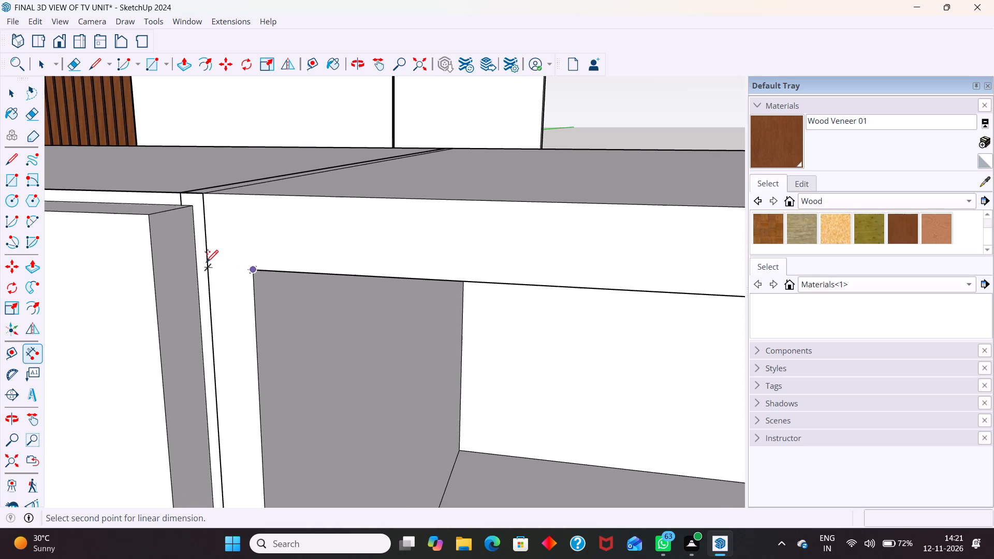
{"action": "key", "text": "space"}
{"action": "scroll", "coordinate": [315, 261], "scroll_direction": "down", "scroll_amount": 9}
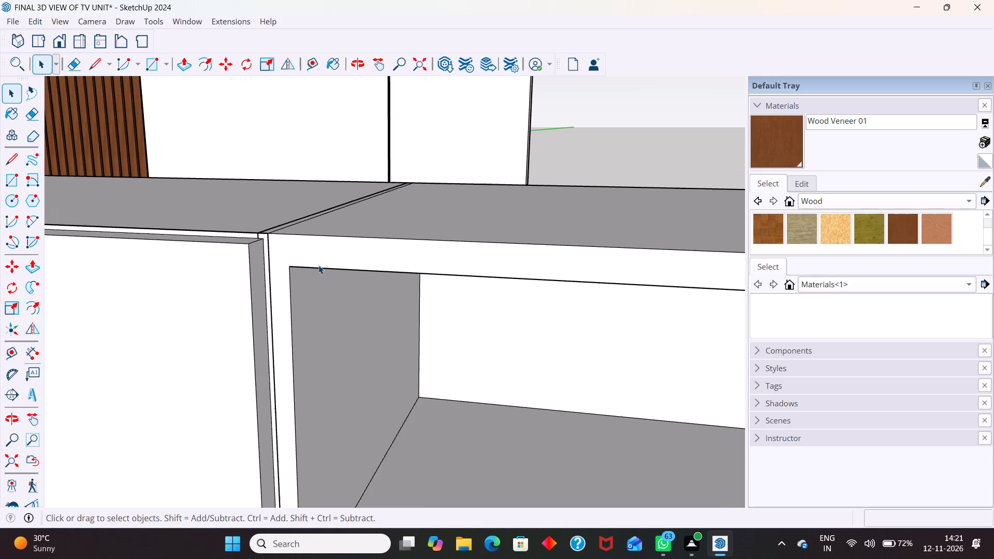
{"action": "scroll", "coordinate": [318, 265], "scroll_direction": "down", "scroll_amount": 8}
{"action": "key", "text": "space"}
{"action": "scroll", "coordinate": [366, 300], "scroll_direction": "down", "scroll_amount": 9}
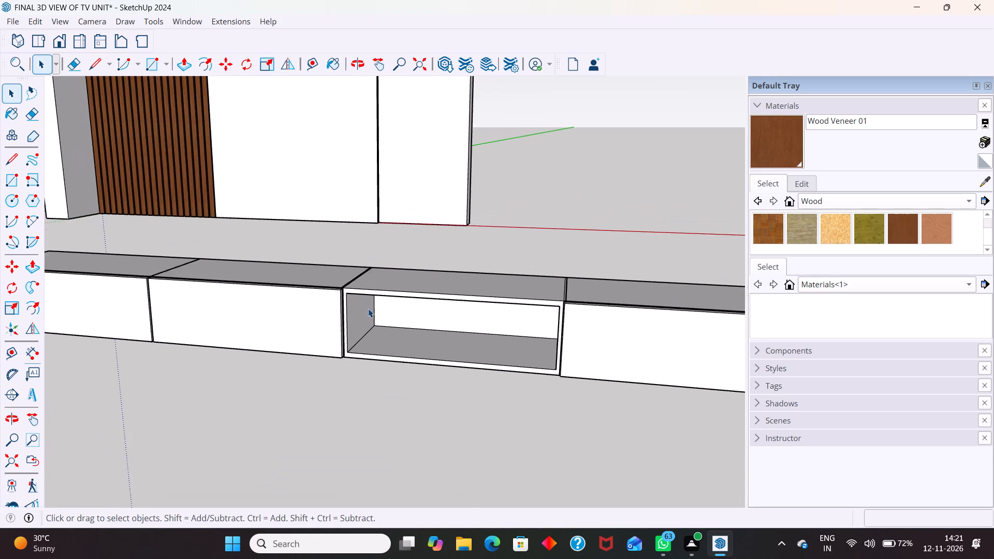
{"action": "scroll", "coordinate": [368, 308], "scroll_direction": "down", "scroll_amount": 2}
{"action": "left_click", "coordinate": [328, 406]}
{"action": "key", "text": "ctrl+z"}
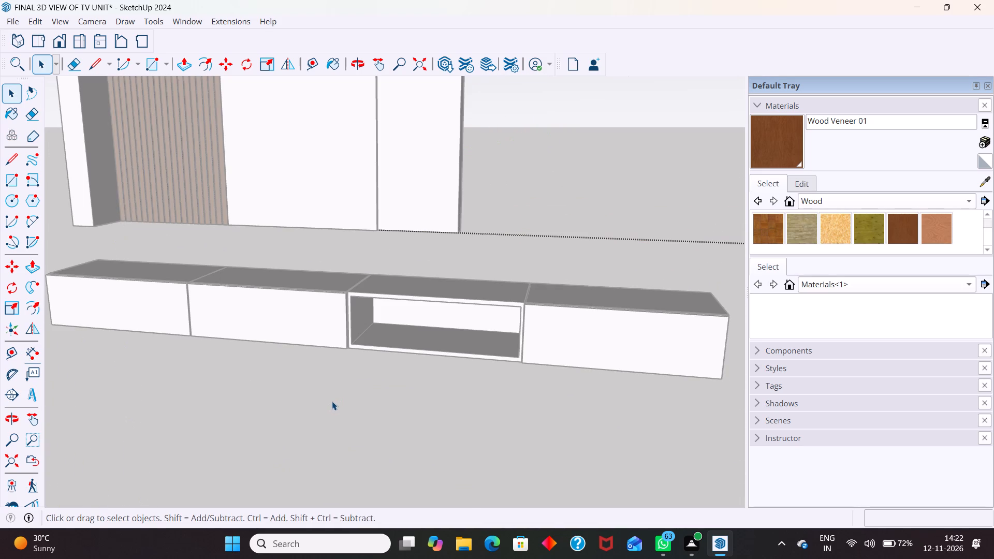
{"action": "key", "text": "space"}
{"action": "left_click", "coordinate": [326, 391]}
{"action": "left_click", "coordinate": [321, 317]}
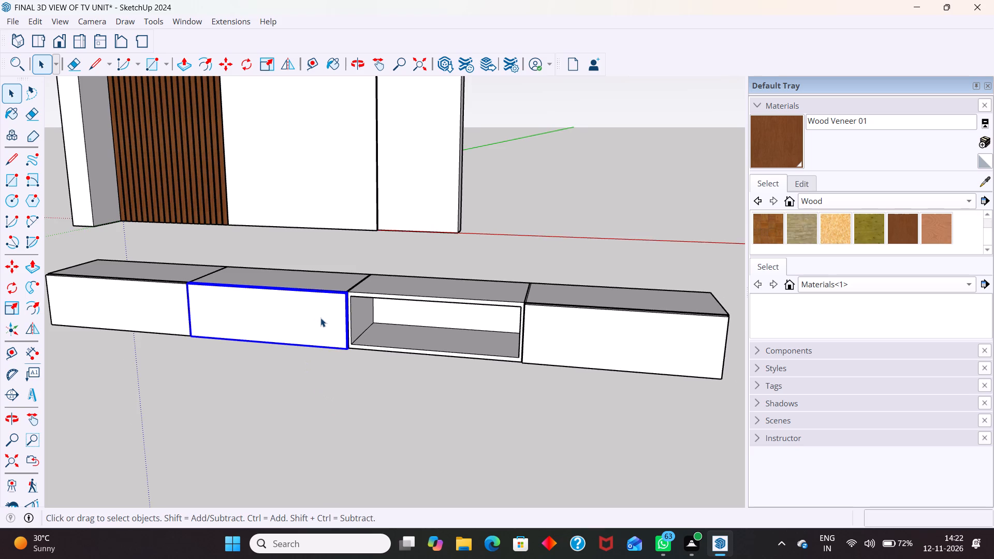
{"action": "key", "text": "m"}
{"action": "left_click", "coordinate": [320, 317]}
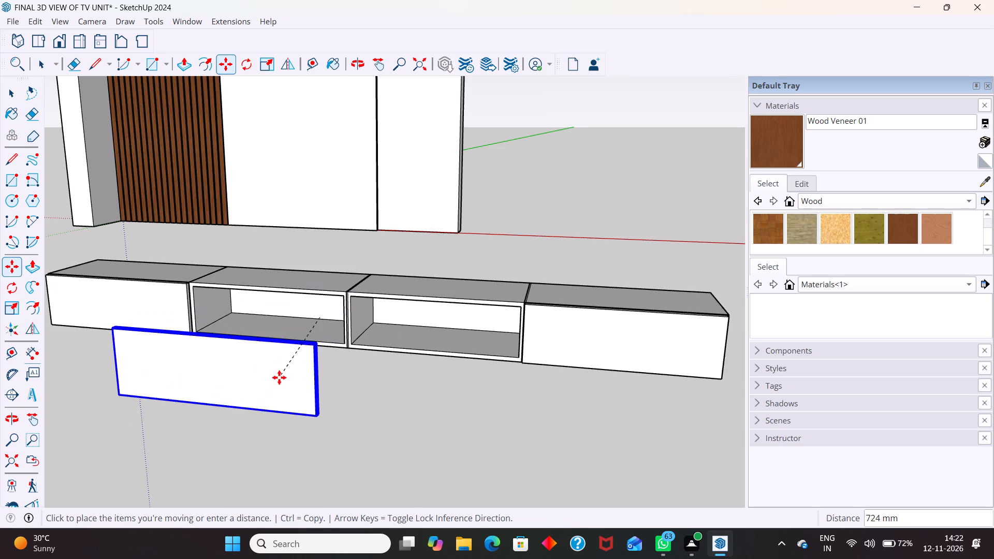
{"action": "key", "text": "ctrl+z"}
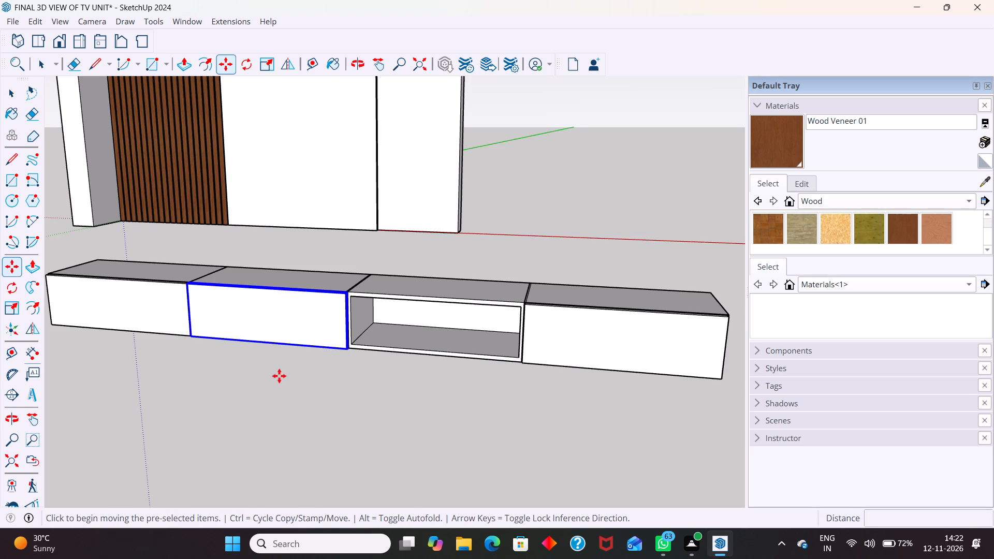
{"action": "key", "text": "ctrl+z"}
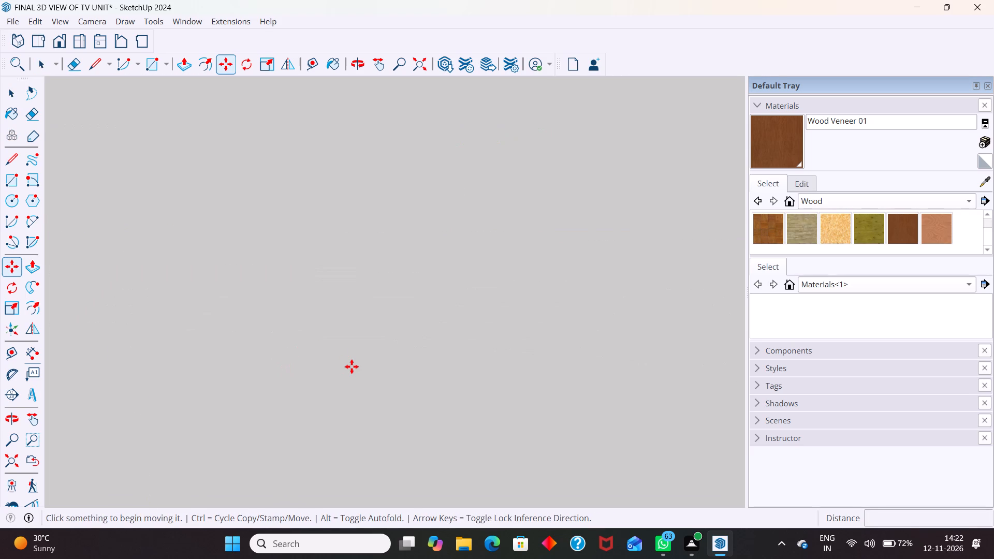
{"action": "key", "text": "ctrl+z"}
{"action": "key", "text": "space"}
Delete the second, third and fourth boxes together with their front panels, keeping only the first box.
{"action": "left_click", "coordinate": [587, 332]}
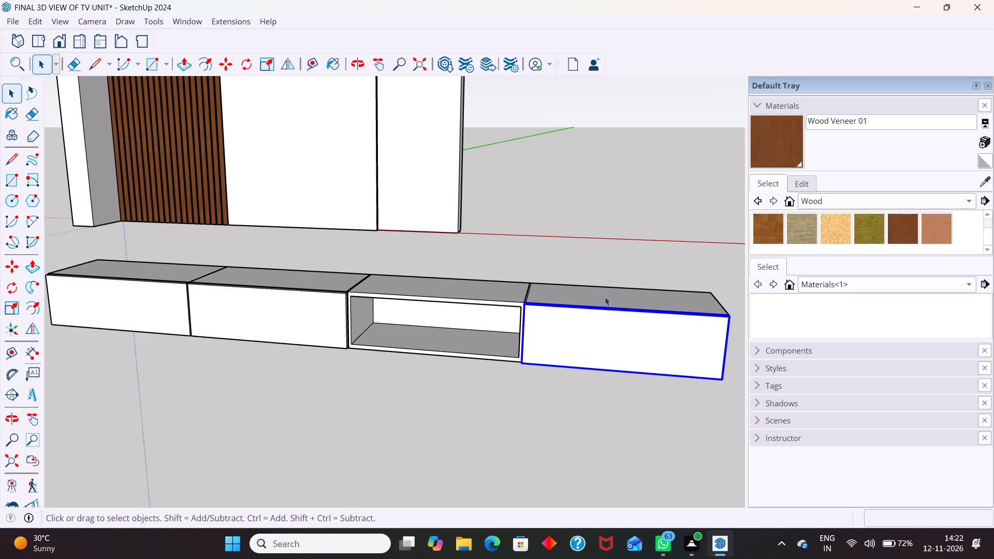
{"action": "left_click", "coordinate": [624, 300], "text": "ctrl"}
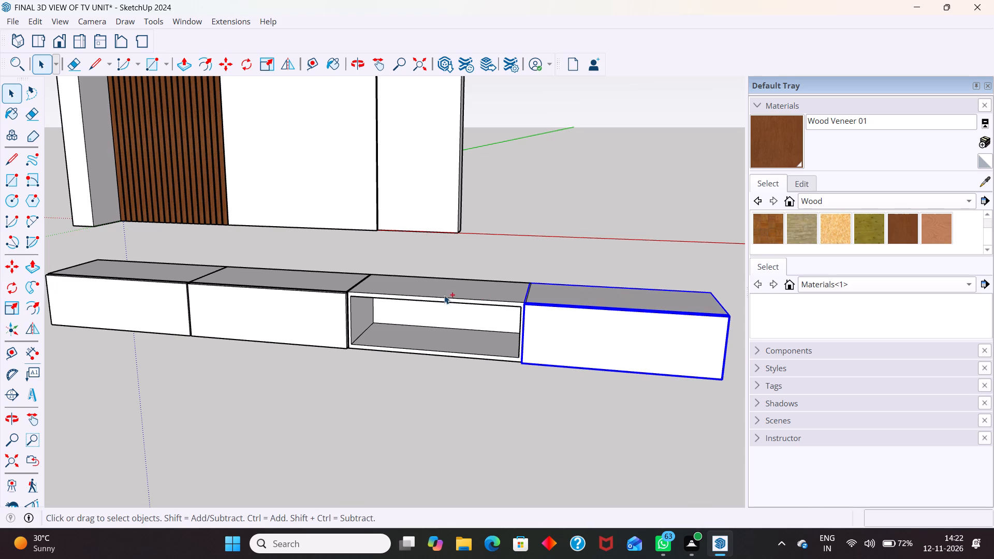
{"action": "left_click", "coordinate": [444, 294], "text": "ctrl"}
{"action": "left_click", "coordinate": [341, 303], "text": "ctrl"}
{"action": "left_click", "coordinate": [332, 289], "text": "ctrl"}
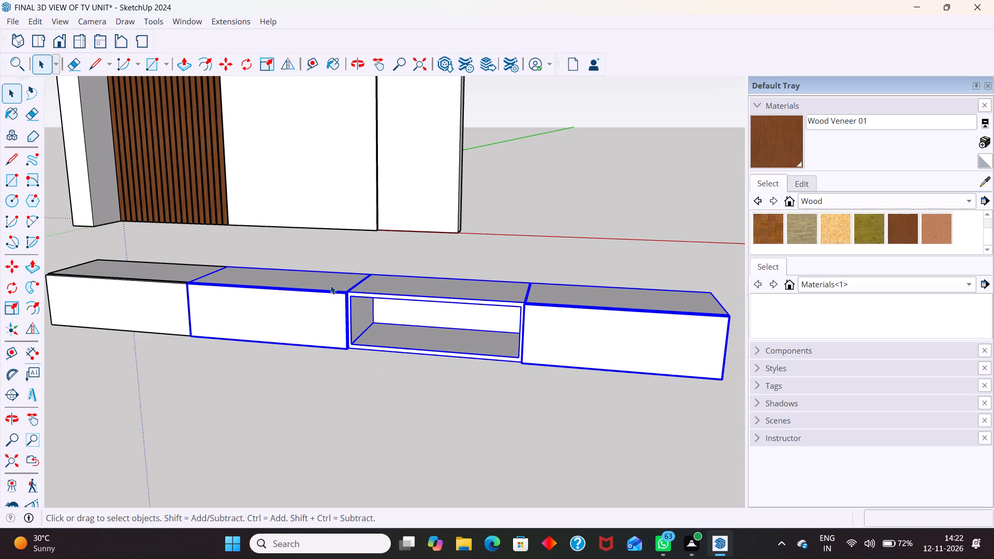
{"action": "key", "text": "Delete"}
Move the first box's front panel about 442 mm forward, away from the box's open front.
{"action": "scroll", "coordinate": [355, 314], "scroll_direction": "down", "scroll_amount": 5}
{"action": "scroll", "coordinate": [287, 318], "scroll_direction": "up", "scroll_amount": 10}
{"action": "left_click", "coordinate": [223, 303]}
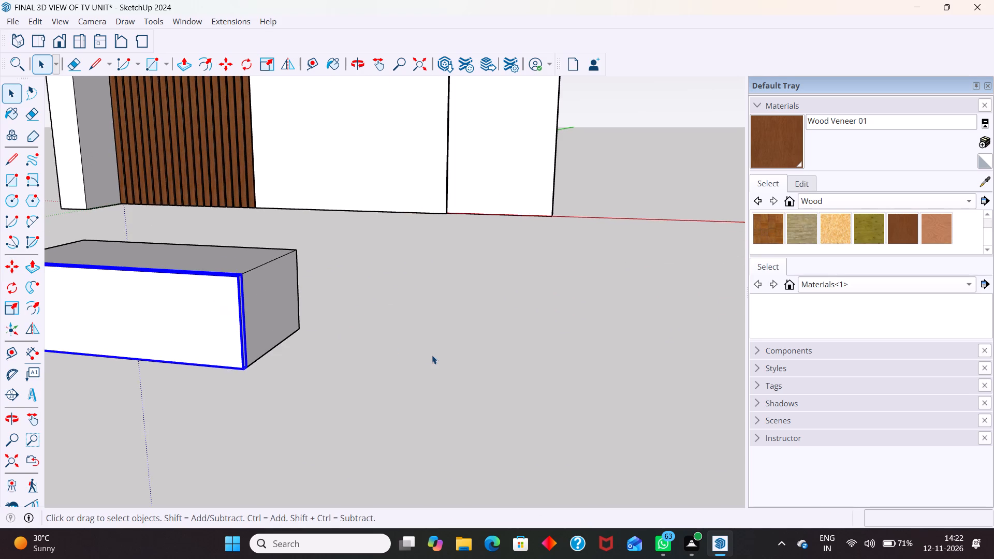
{"action": "scroll", "coordinate": [436, 358], "scroll_direction": "down", "scroll_amount": 7}
{"action": "key", "text": "m"}
{"action": "scroll", "coordinate": [366, 357], "scroll_direction": "up", "scroll_amount": 6}
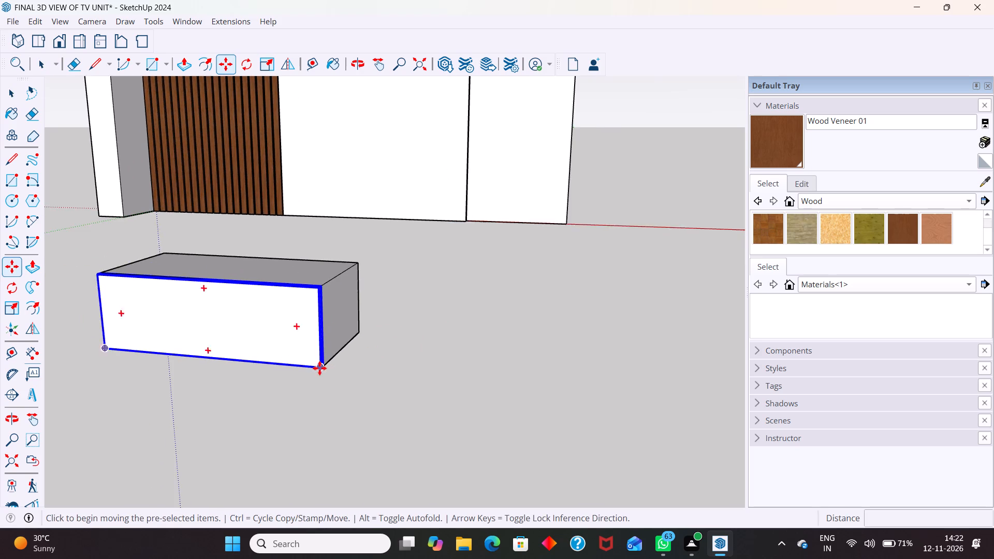
{"action": "scroll", "coordinate": [319, 368], "scroll_direction": "up", "scroll_amount": 1}
{"action": "left_click", "coordinate": [316, 367]}
{"action": "left_click", "coordinate": [280, 450]}
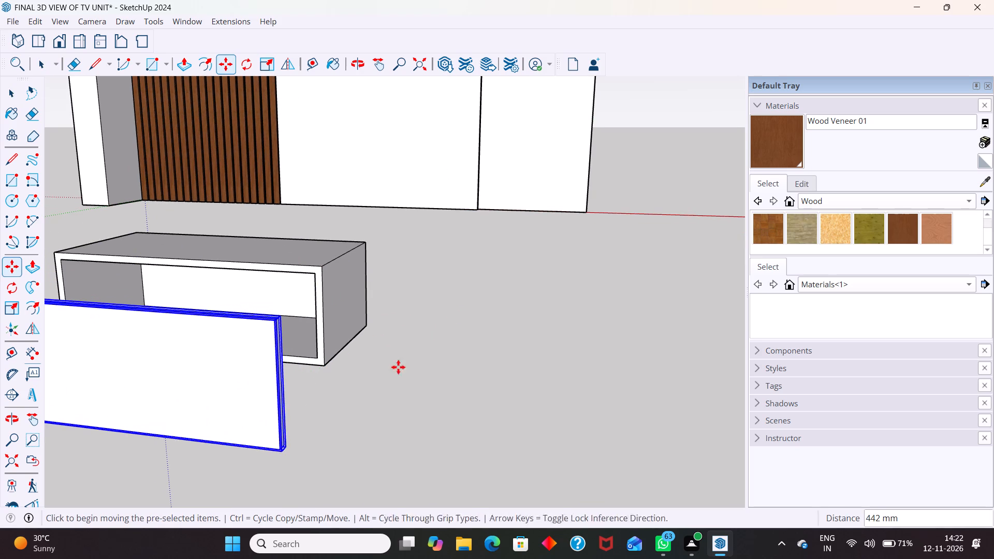
{"action": "scroll", "coordinate": [488, 277], "scroll_direction": "down", "scroll_amount": 6}
{"action": "key", "text": "space"}
Measure the panel thickness at the left corners of the first box's open front.
{"action": "middle_click_drag", "start_coordinate": [416, 293], "coordinate": [405, 358]}
{"action": "scroll", "coordinate": [404, 360], "scroll_direction": "up", "scroll_amount": 6}
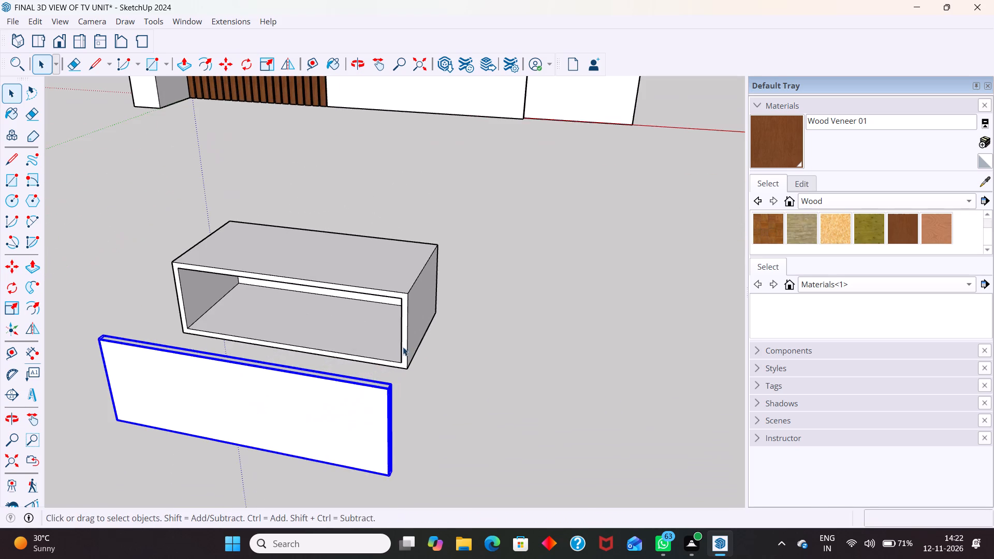
{"action": "middle_click_drag", "start_coordinate": [410, 327], "coordinate": [439, 291]}
{"action": "middle_click_drag", "start_coordinate": [443, 347], "coordinate": [412, 363]}
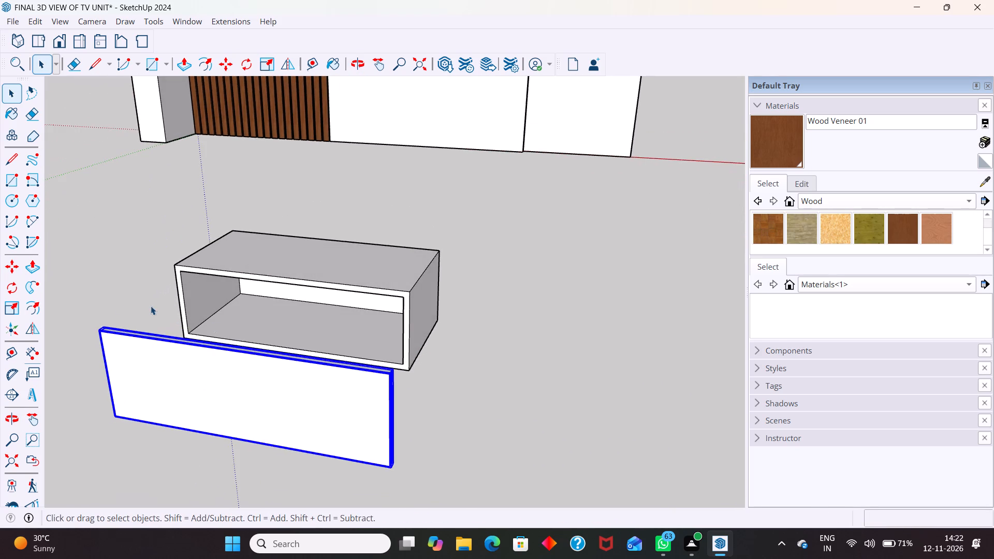
{"action": "scroll", "coordinate": [115, 303], "scroll_direction": "up", "scroll_amount": 3}
{"action": "left_click", "coordinate": [32, 347]}
{"action": "scroll", "coordinate": [184, 284], "scroll_direction": "up", "scroll_amount": 4}
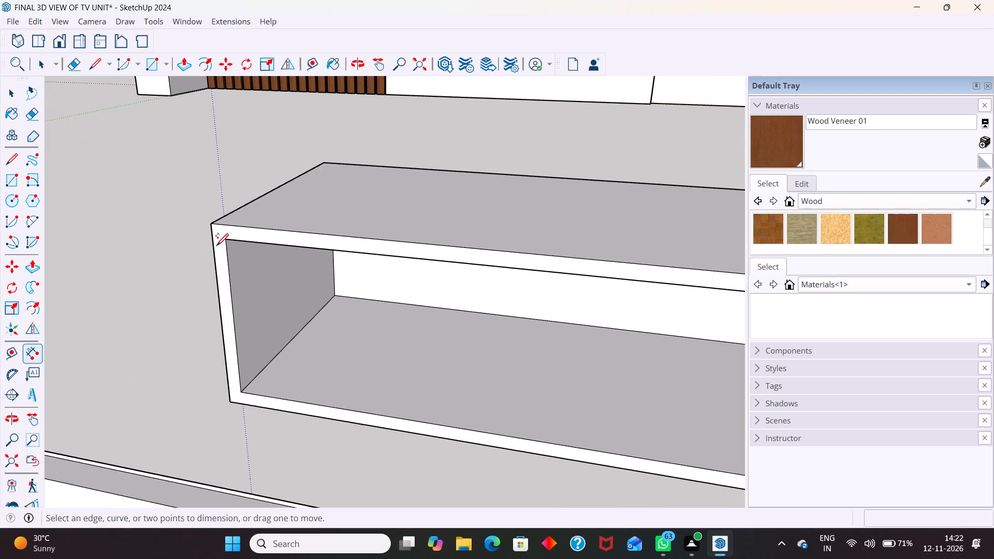
{"action": "scroll", "coordinate": [219, 243], "scroll_direction": "up", "scroll_amount": 4}
{"action": "left_click", "coordinate": [228, 238]}
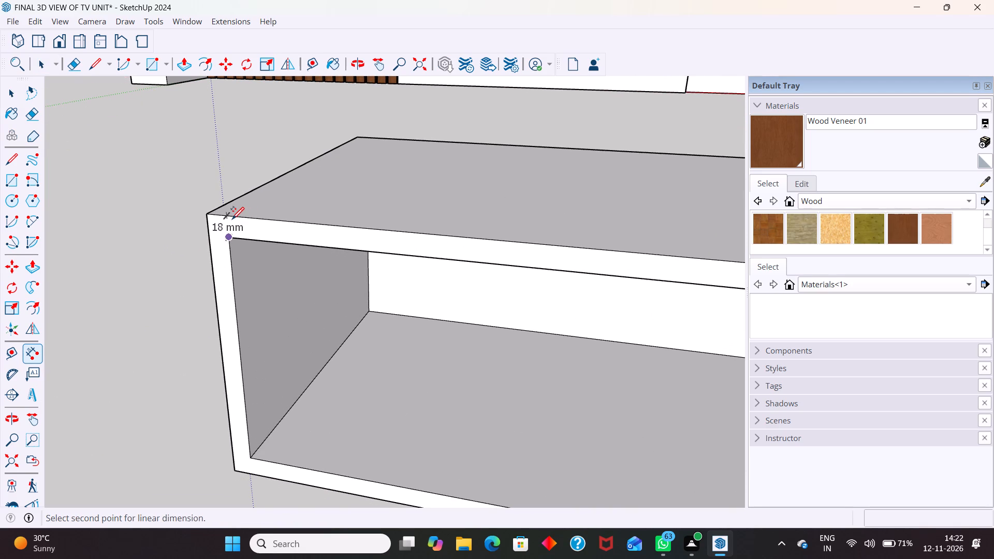
{"action": "key", "text": "Escape"}
{"action": "left_click", "coordinate": [231, 235]}
{"action": "key", "text": "Escape"}
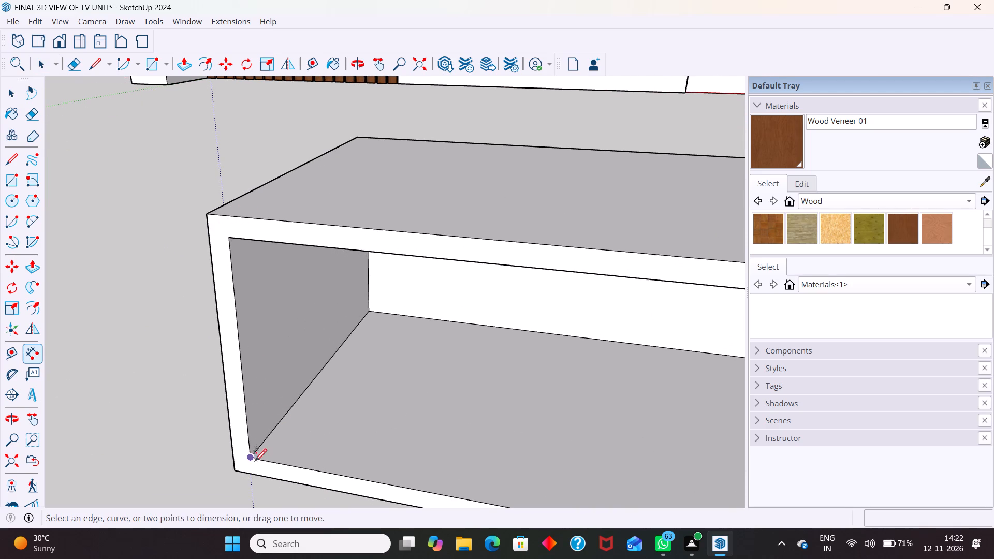
{"action": "left_click", "coordinate": [253, 454]}
{"action": "key", "text": "Escape"}
Measure the top and side panel thickness at the upper right corner of the first box's open front.
{"action": "scroll", "coordinate": [209, 354], "scroll_direction": "down", "scroll_amount": 3}
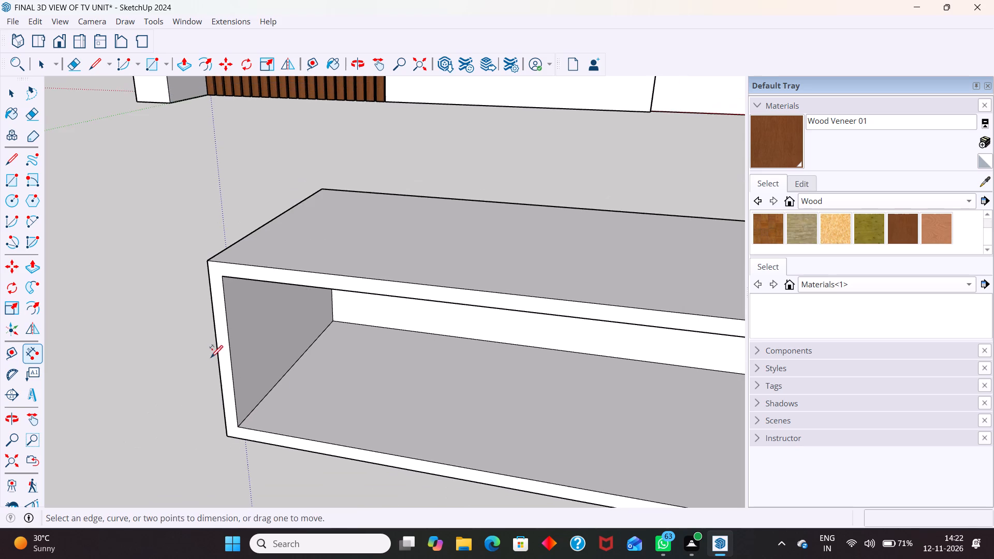
{"action": "scroll", "coordinate": [298, 331], "scroll_direction": "down", "scroll_amount": 8}
{"action": "scroll", "coordinate": [529, 361], "scroll_direction": "up", "scroll_amount": 8}
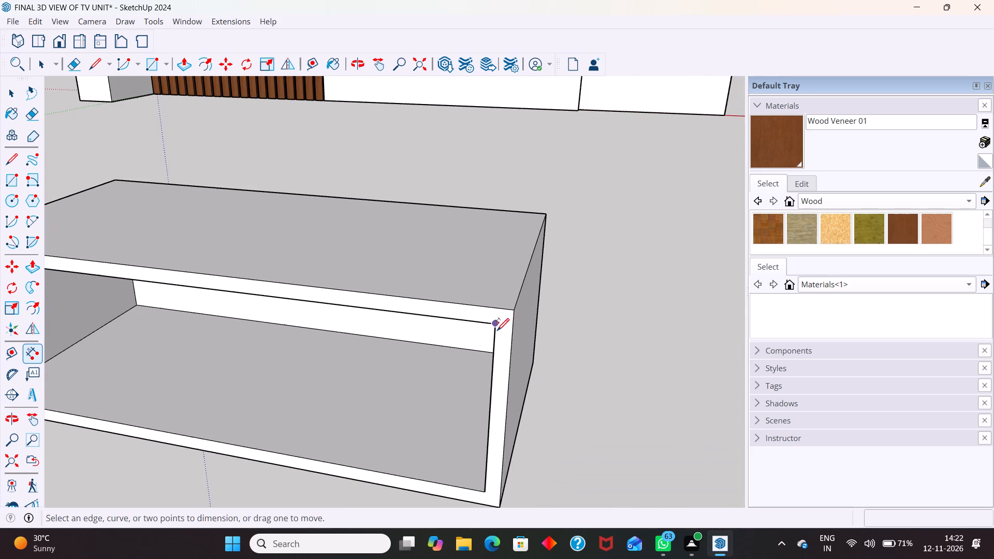
{"action": "left_click", "coordinate": [493, 324]}
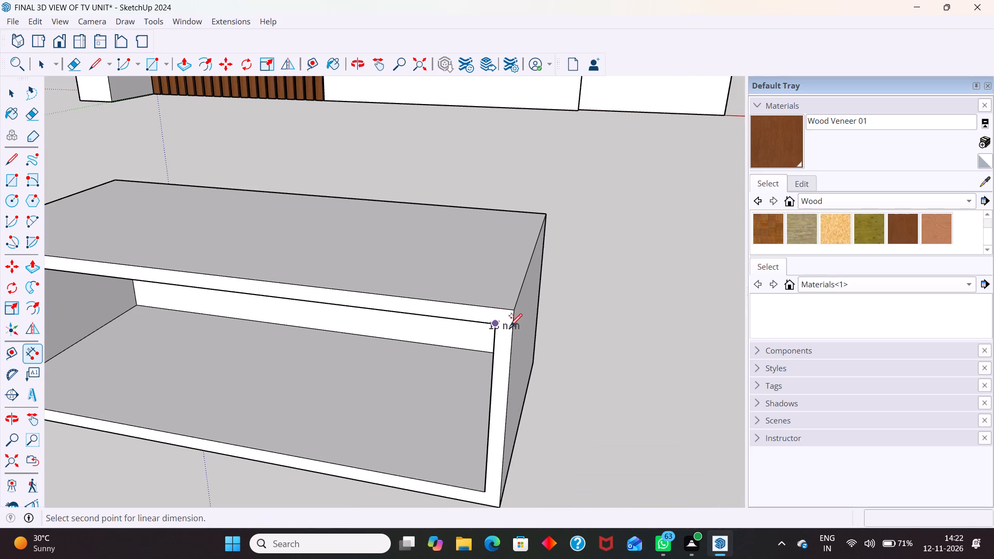
{"action": "scroll", "coordinate": [515, 322], "scroll_direction": "up", "scroll_amount": 7}
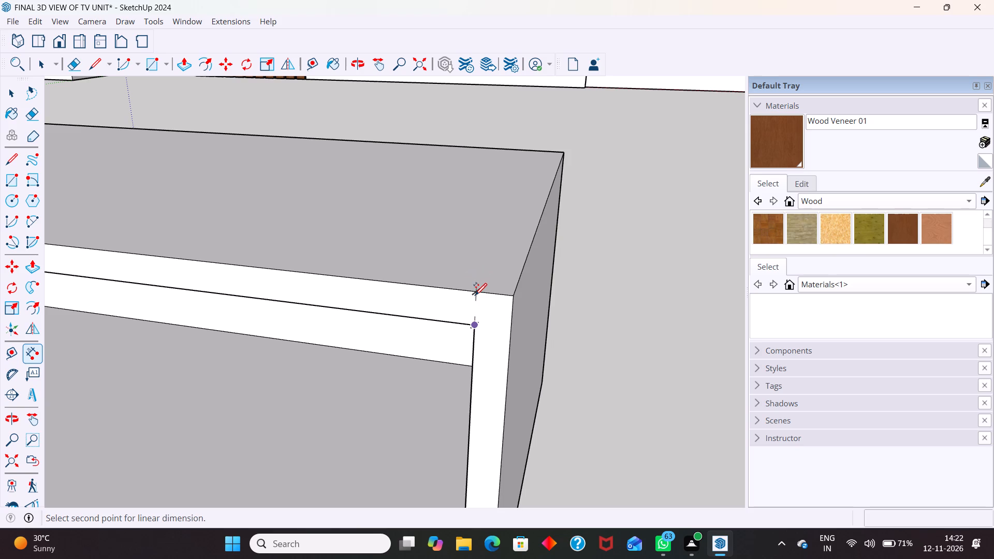
{"action": "scroll", "coordinate": [485, 283], "scroll_direction": "down", "scroll_amount": 5}
{"action": "key", "text": "Escape"}
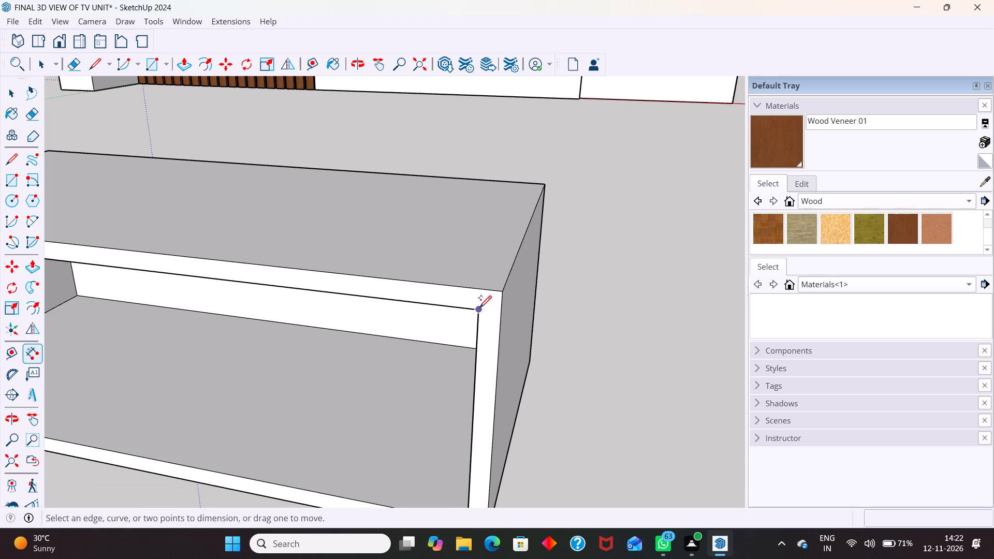
{"action": "left_click", "coordinate": [479, 309]}
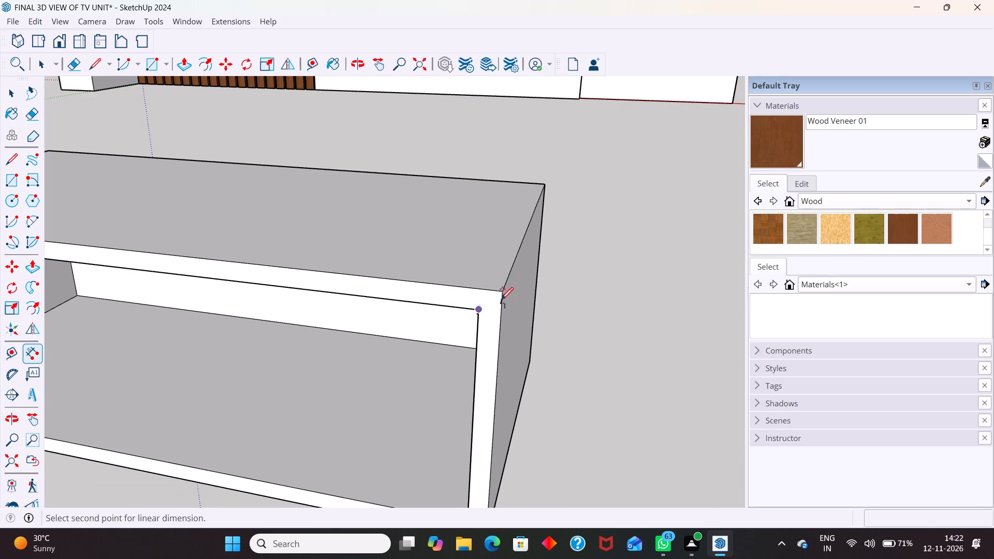
{"action": "key", "text": "Escape"}
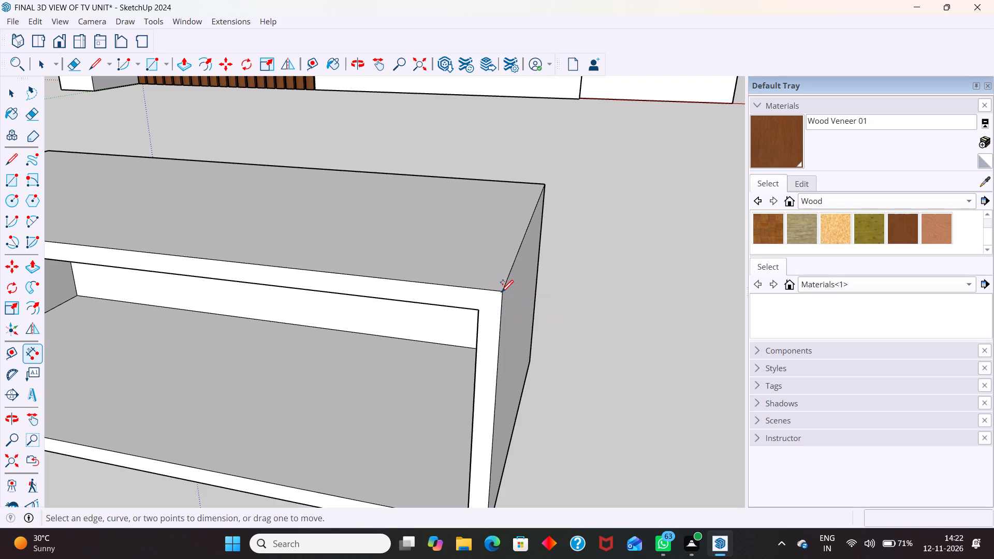
{"action": "left_click", "coordinate": [501, 291]}
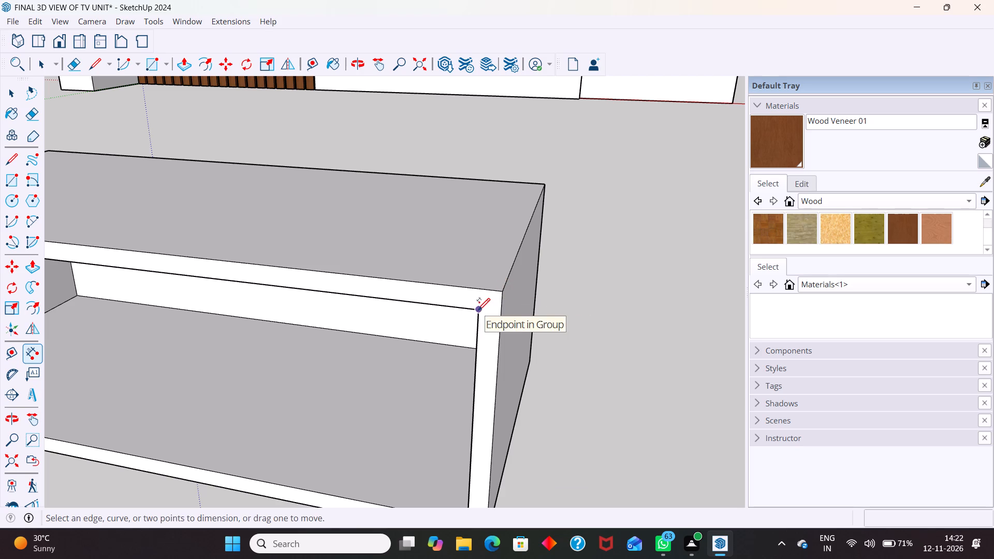
{"action": "left_click", "coordinate": [478, 310]}
{"action": "key", "text": "Escape"}
{"action": "scroll", "coordinate": [499, 268], "scroll_direction": "down", "scroll_amount": 5}
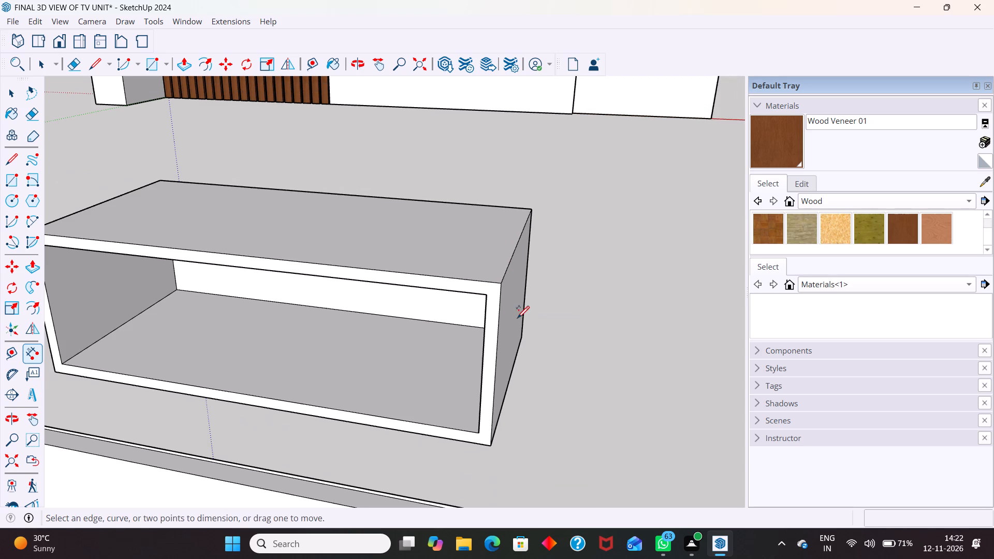
Measure the side panel thickness at the lower right corner of the first box's open front.
{"action": "scroll", "coordinate": [495, 426], "scroll_direction": "up", "scroll_amount": 4}
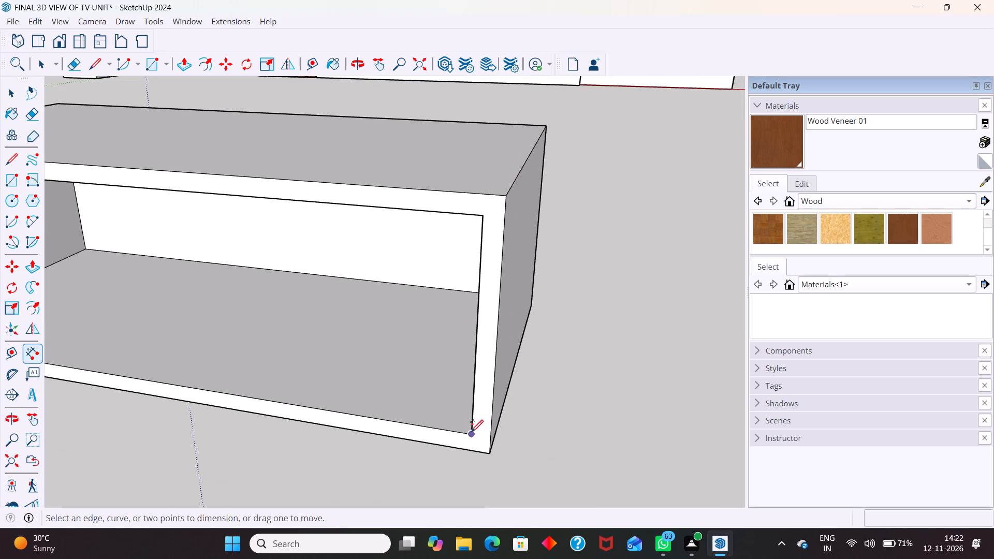
{"action": "left_click", "coordinate": [471, 431]}
{"action": "left_click", "coordinate": [489, 431]}
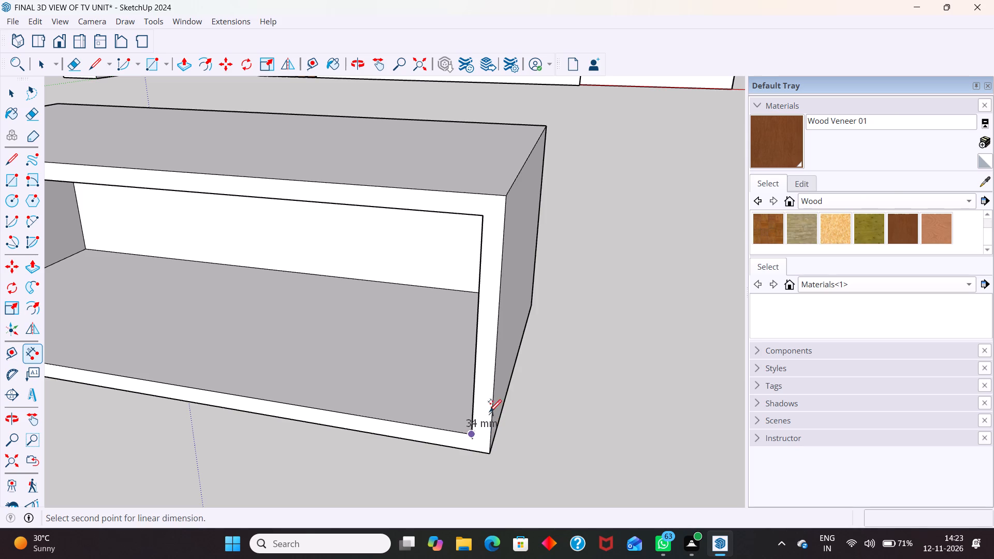
{"action": "left_click", "coordinate": [491, 436]}
{"action": "key", "text": "space"}
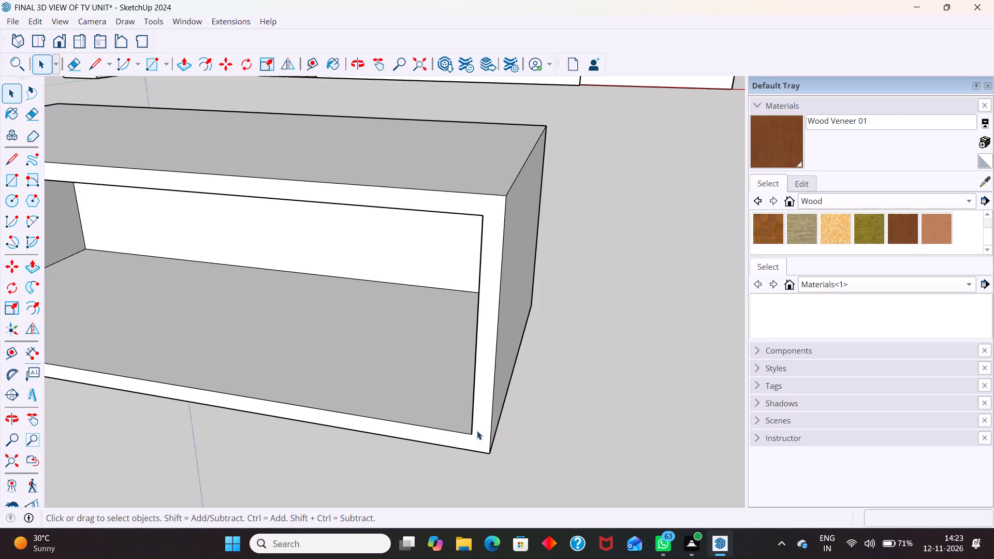
{"action": "left_click", "coordinate": [26, 348]}
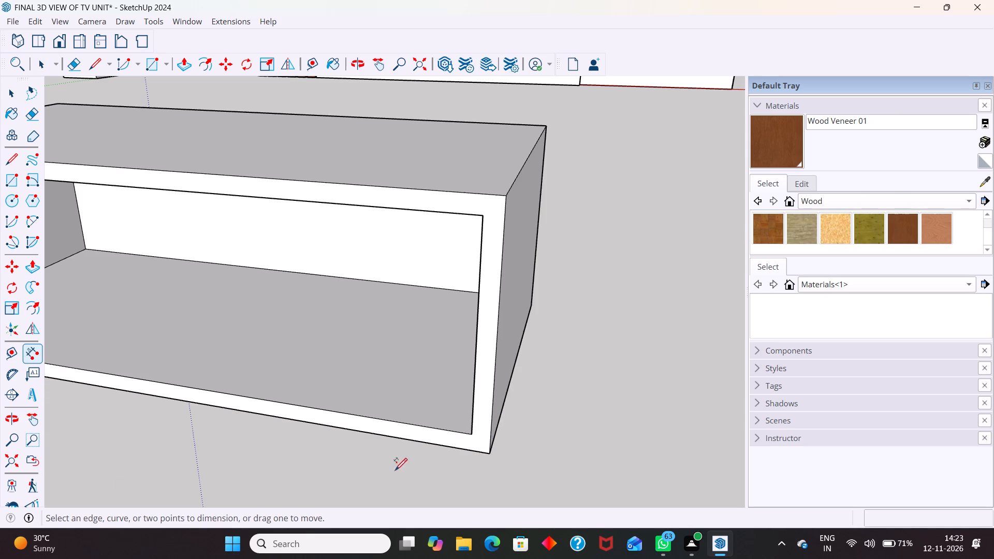
{"action": "scroll", "coordinate": [396, 455], "scroll_direction": "up", "scroll_amount": 5}
{"action": "left_click", "coordinate": [509, 418]}
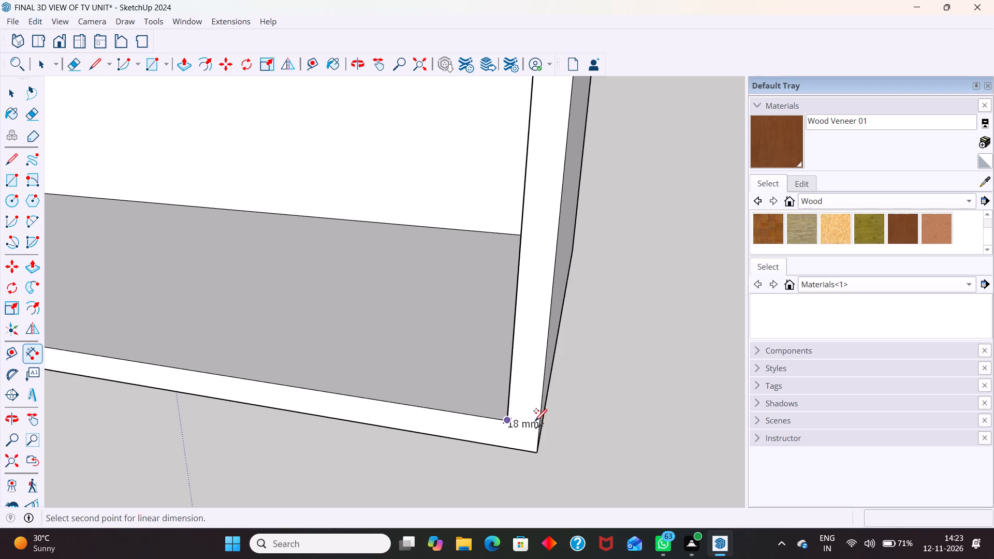
{"action": "key", "text": "Escape"}
{"action": "scroll", "coordinate": [502, 425], "scroll_direction": "down", "scroll_amount": 7}
{"action": "key", "text": "space"}
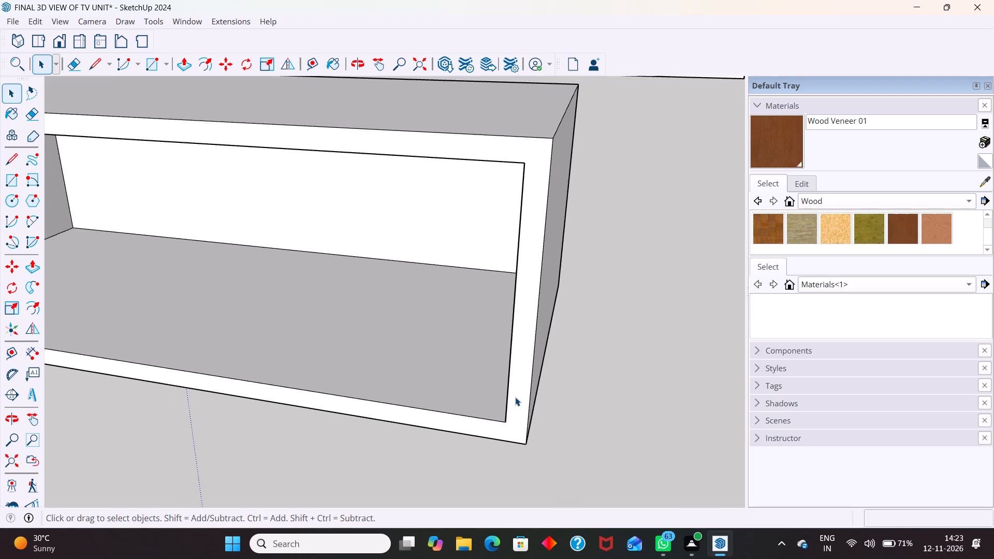
Undo the forward move of the first box's front panel.
{"action": "scroll", "coordinate": [515, 397], "scroll_direction": "down", "scroll_amount": 13}
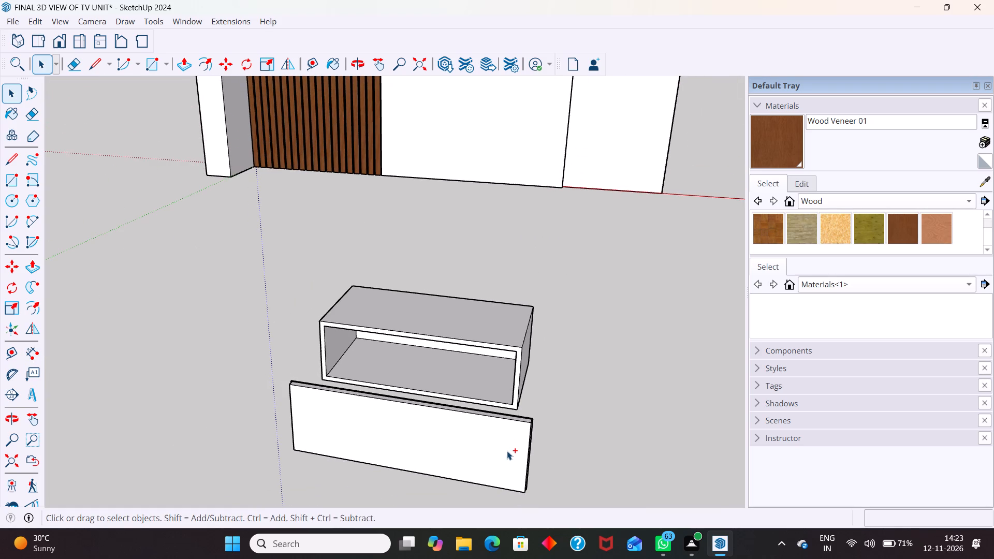
{"action": "key", "text": "ctrl+z"}
Copy the first box with its front panel about 747 mm along its length, placing the copy directly beside the original.
{"action": "scroll", "coordinate": [305, 327], "scroll_direction": "down", "scroll_amount": 6}
{"action": "left_click", "coordinate": [409, 361]}
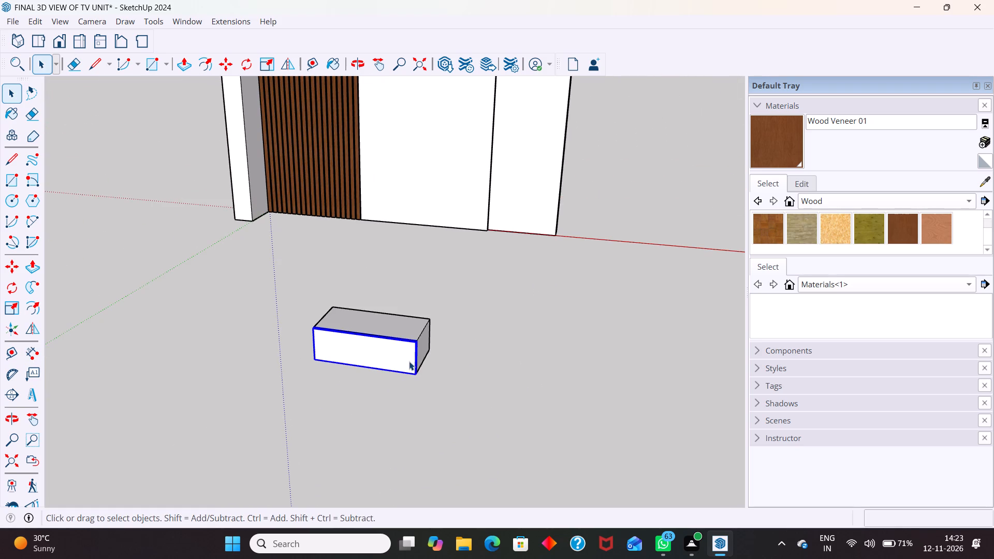
{"action": "left_click", "coordinate": [419, 335], "text": "ctrl"}
{"action": "scroll", "coordinate": [372, 329], "scroll_direction": "down", "scroll_amount": 6}
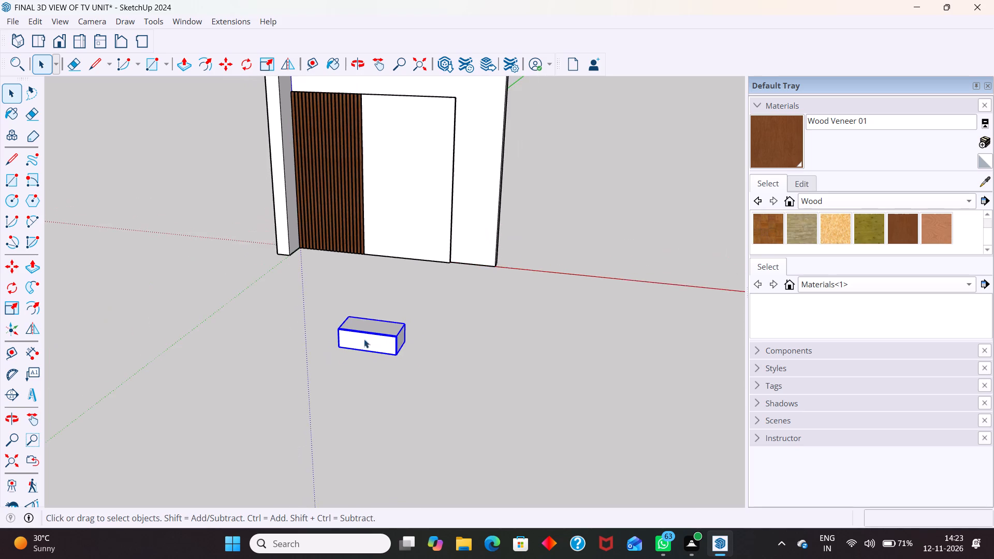
{"action": "middle_click_drag", "start_coordinate": [353, 362], "coordinate": [434, 355]}
{"action": "key", "text": "m"}
{"action": "scroll", "coordinate": [400, 331], "scroll_direction": "up", "scroll_amount": 3}
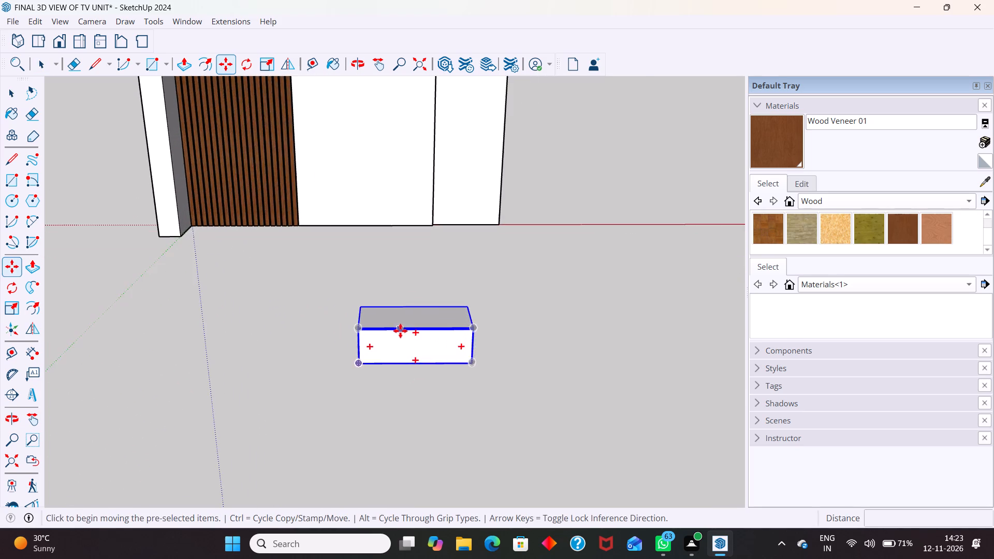
{"action": "scroll", "coordinate": [400, 331], "scroll_direction": "up", "scroll_amount": 20}
{"action": "scroll", "coordinate": [400, 331], "scroll_direction": "up", "scroll_amount": 13}
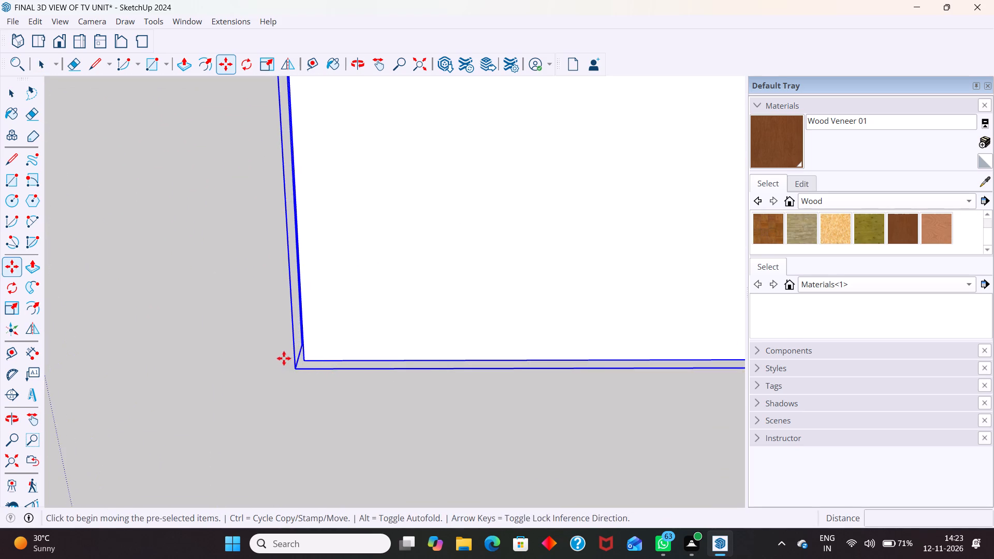
{"action": "middle_click_drag", "start_coordinate": [286, 359], "coordinate": [471, 382]}
{"action": "scroll", "coordinate": [348, 373], "scroll_direction": "up", "scroll_amount": 8}
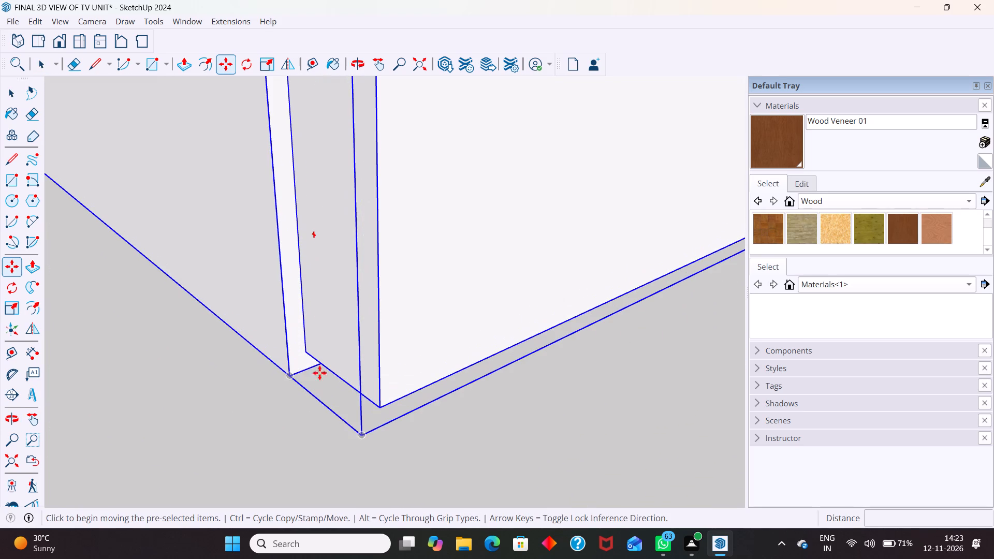
{"action": "left_click", "coordinate": [289, 374]}
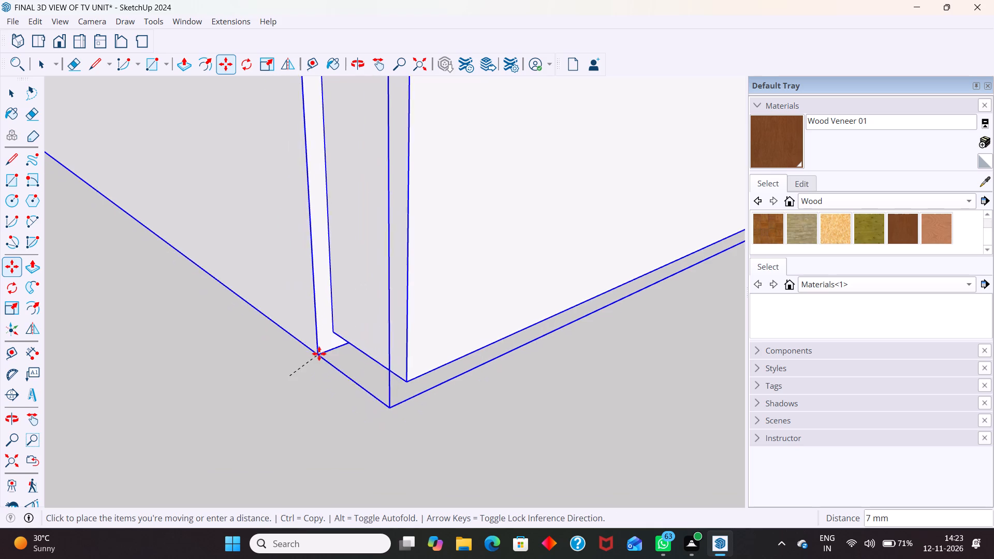
{"action": "scroll", "coordinate": [373, 320], "scroll_direction": "down", "scroll_amount": 15}
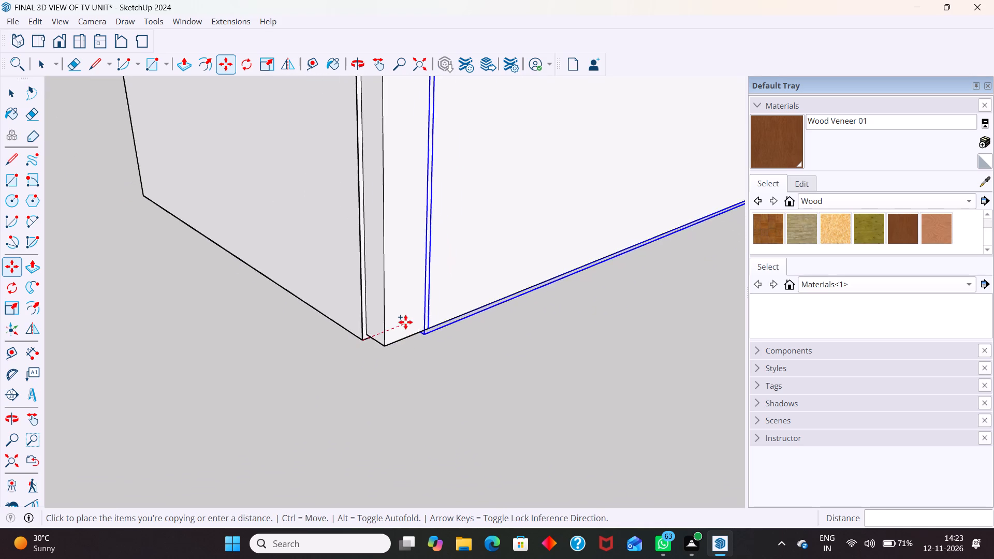
{"action": "scroll", "coordinate": [405, 322], "scroll_direction": "down", "scroll_amount": 12}
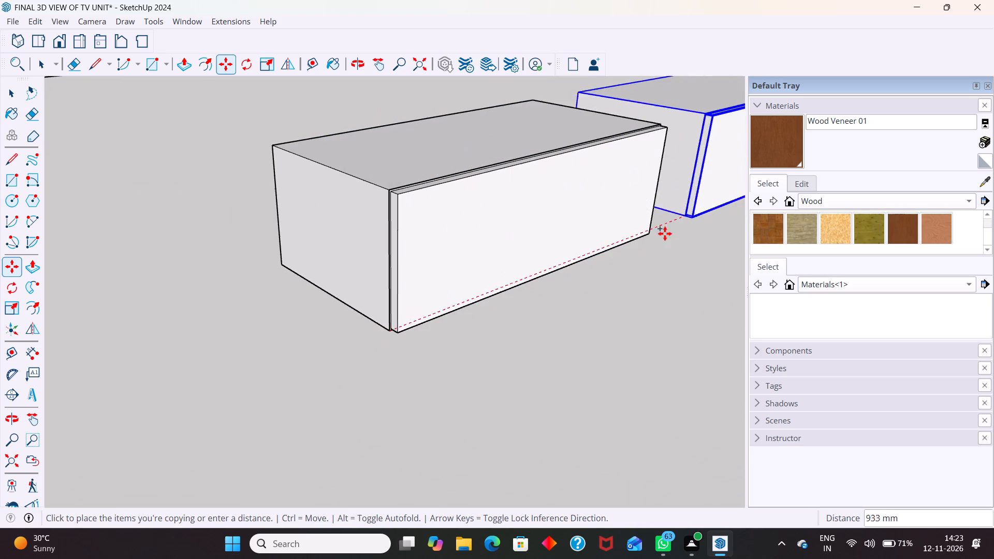
{"action": "scroll", "coordinate": [684, 173], "scroll_direction": "down", "scroll_amount": 6}
{"action": "middle_click_drag", "start_coordinate": [685, 182], "coordinate": [623, 222]}
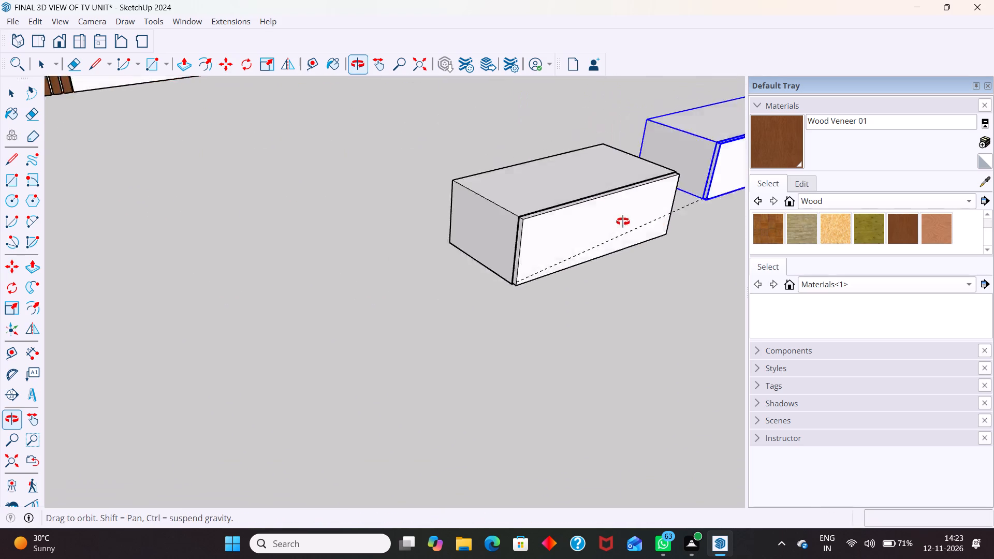
{"action": "middle_click_drag", "start_coordinate": [623, 222], "coordinate": [493, 257]}
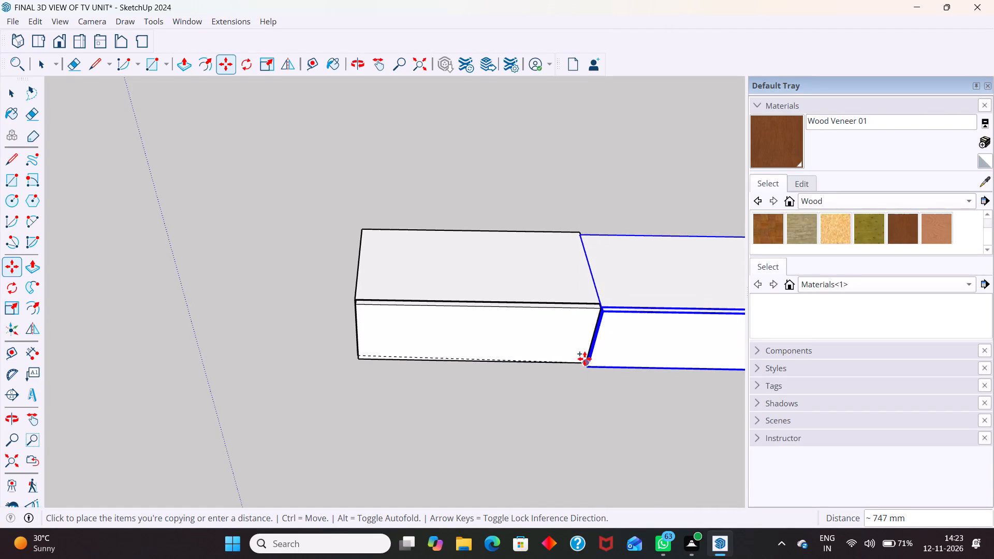
{"action": "left_click", "coordinate": [584, 359]}
Move the copied second box with its front panel to line up its lower front corner with the first box's adjoining corner.
{"action": "middle_click_drag", "start_coordinate": [589, 361], "coordinate": [558, 360]}
{"action": "scroll", "coordinate": [611, 374], "scroll_direction": "up", "scroll_amount": 5}
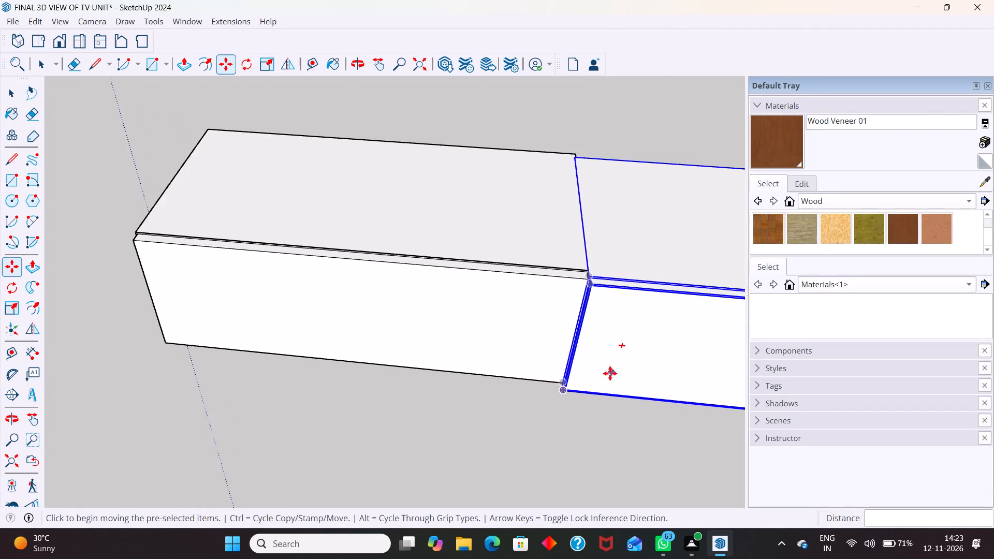
{"action": "scroll", "coordinate": [610, 373], "scroll_direction": "up", "scroll_amount": 19}
{"action": "middle_click_drag", "start_coordinate": [550, 416], "coordinate": [595, 416]}
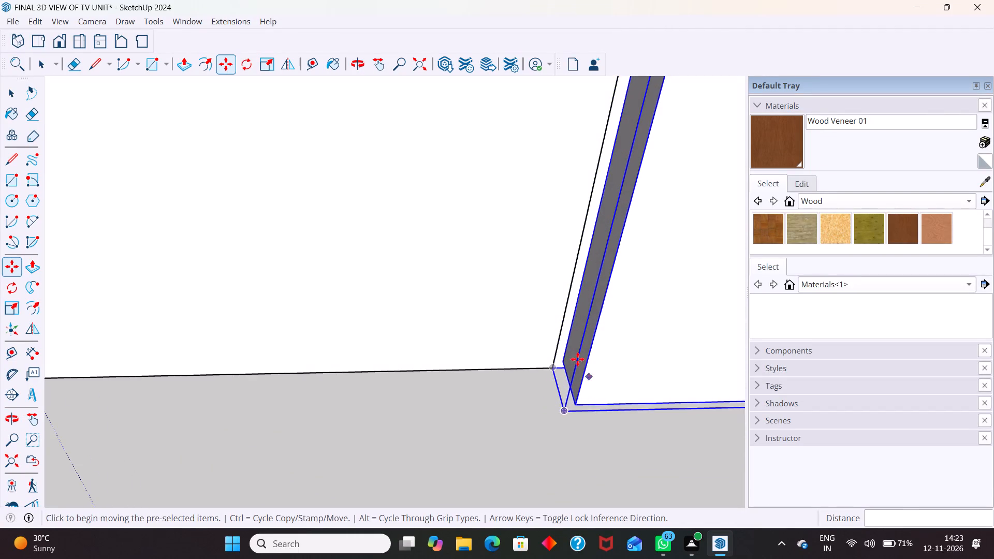
{"action": "scroll", "coordinate": [569, 349], "scroll_direction": "up", "scroll_amount": 5}
{"action": "left_click_drag", "start_coordinate": [558, 374], "coordinate": [567, 369]}
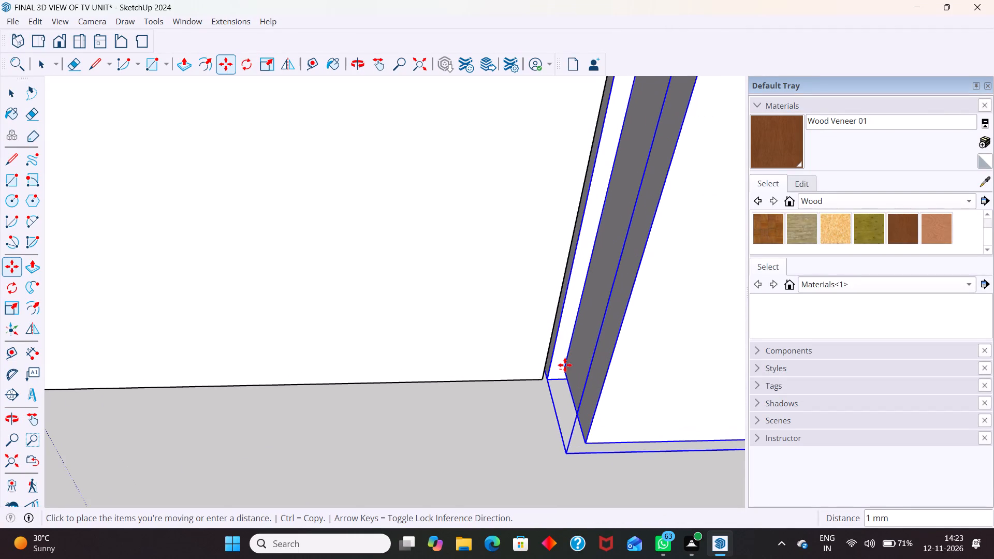
{"action": "left_click", "coordinate": [549, 392]}
{"action": "scroll", "coordinate": [546, 406], "scroll_direction": "up", "scroll_amount": 9}
{"action": "left_click", "coordinate": [527, 400]}
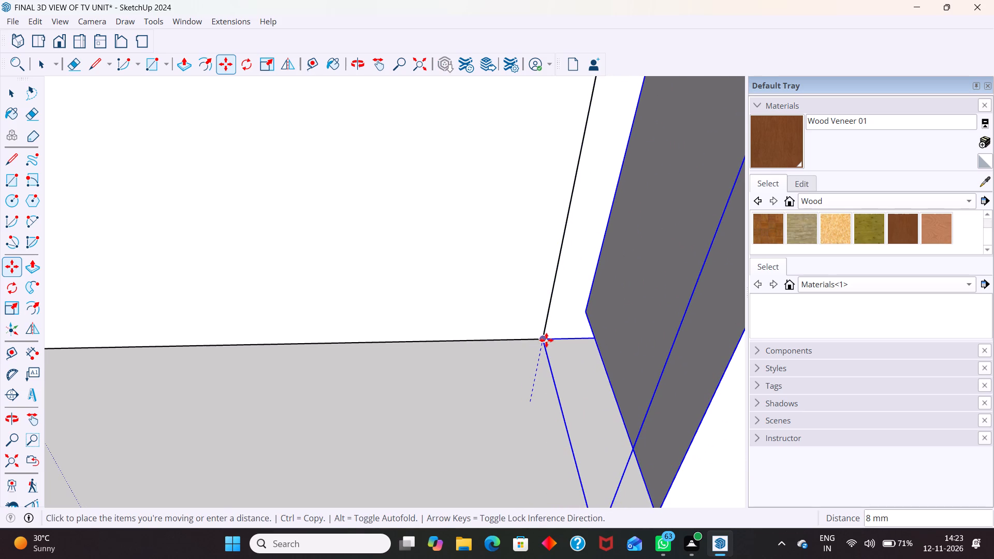
{"action": "left_click", "coordinate": [545, 339]}
Move the second box with its front panel to bring its lower back corner flush with the first box's lower back edge.
{"action": "scroll", "coordinate": [415, 372], "scroll_direction": "down", "scroll_amount": 20}
{"action": "scroll", "coordinate": [415, 372], "scroll_direction": "down", "scroll_amount": 6}
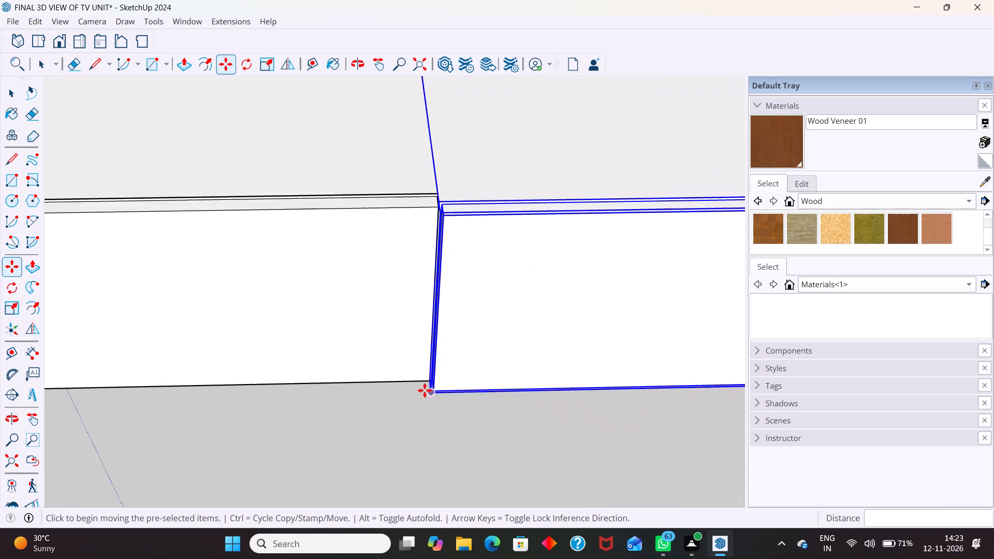
{"action": "scroll", "coordinate": [425, 390], "scroll_direction": "down", "scroll_amount": 5}
{"action": "middle_click_drag", "start_coordinate": [455, 381], "coordinate": [187, 311]}
{"action": "scroll", "coordinate": [130, 253], "scroll_direction": "down", "scroll_amount": 2}
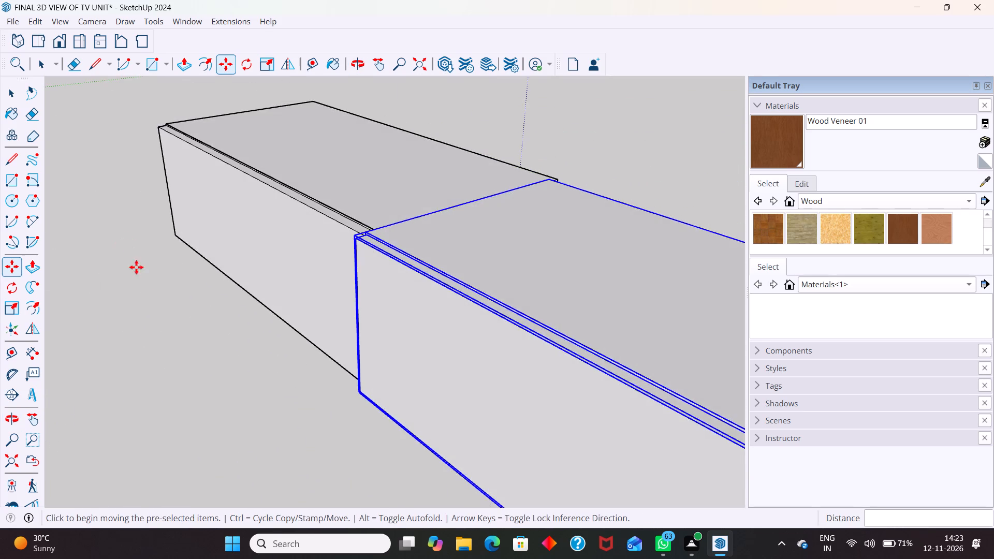
{"action": "scroll", "coordinate": [136, 267], "scroll_direction": "down", "scroll_amount": 8}
{"action": "middle_click_drag", "start_coordinate": [382, 350], "coordinate": [149, 392]}
{"action": "scroll", "coordinate": [303, 218], "scroll_direction": "up", "scroll_amount": 10}
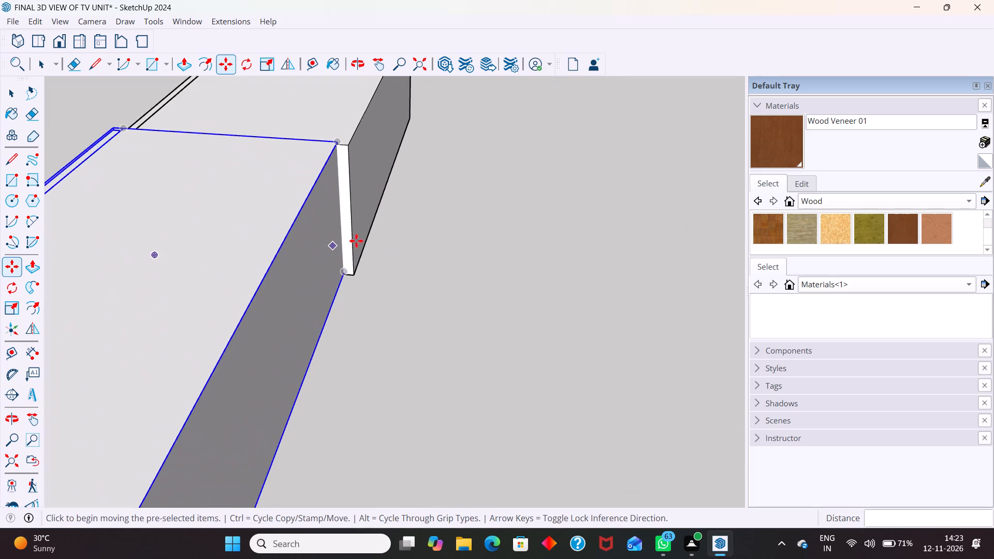
{"action": "scroll", "coordinate": [356, 241], "scroll_direction": "up", "scroll_amount": 10}
{"action": "left_click", "coordinate": [302, 301]}
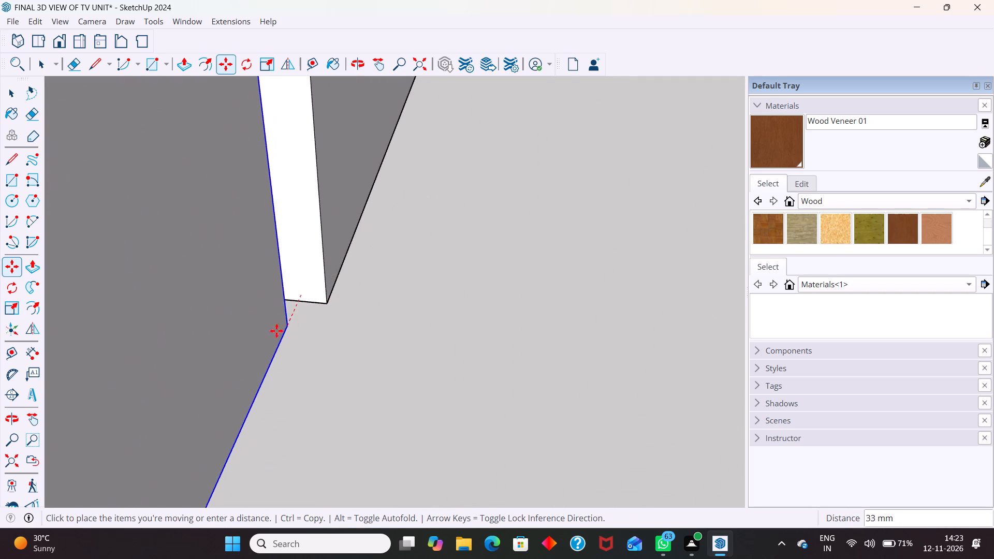
{"action": "left_click", "coordinate": [272, 346]}
{"action": "scroll", "coordinate": [282, 348], "scroll_direction": "up", "scroll_amount": 5}
{"action": "left_click", "coordinate": [276, 349]}
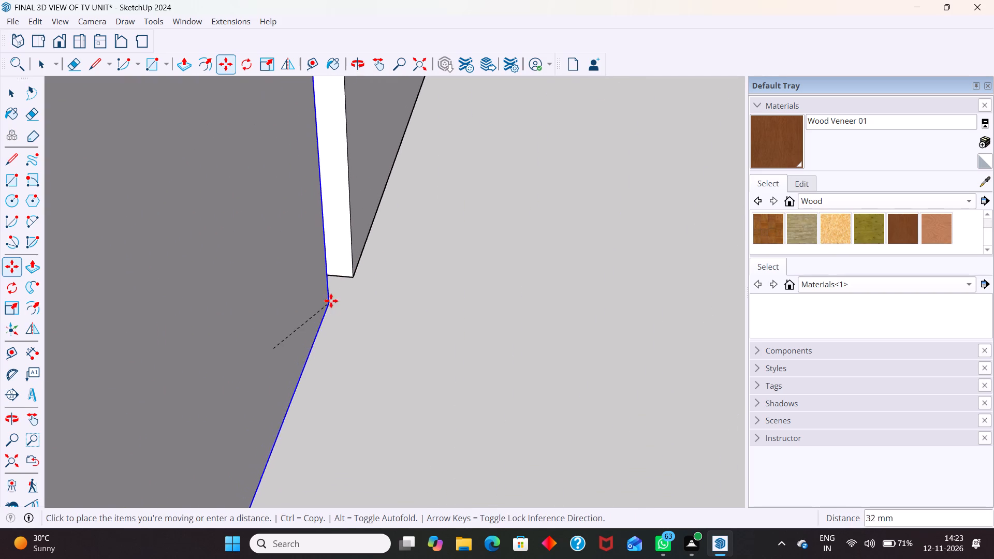
{"action": "left_click", "coordinate": [352, 274]}
{"action": "key", "text": "space"}
{"action": "scroll", "coordinate": [496, 256], "scroll_direction": "down", "scroll_amount": 8}
{"action": "scroll", "coordinate": [490, 262], "scroll_direction": "down", "scroll_amount": 19}
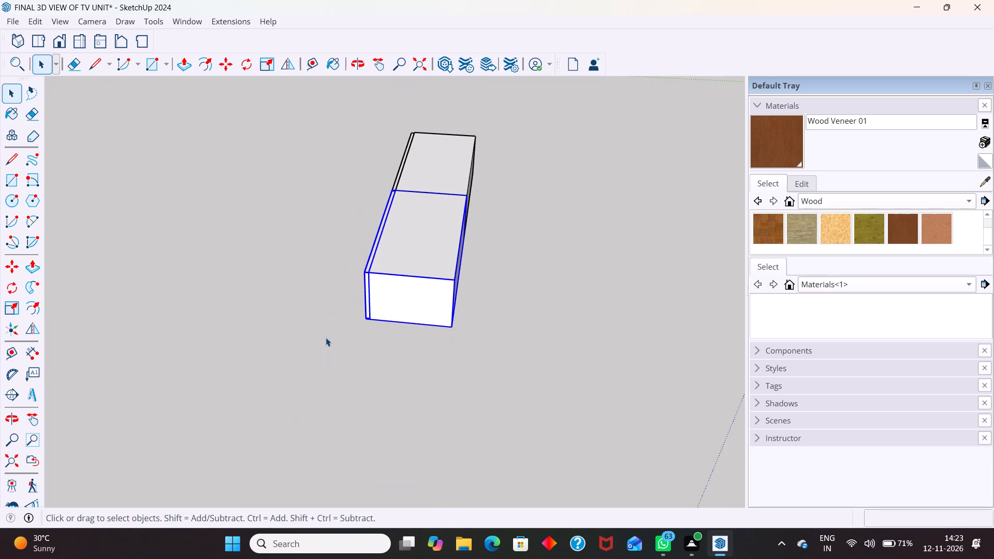
{"action": "middle_click_drag", "start_coordinate": [341, 352], "coordinate": [562, 327]}
{"action": "key", "text": "space"}
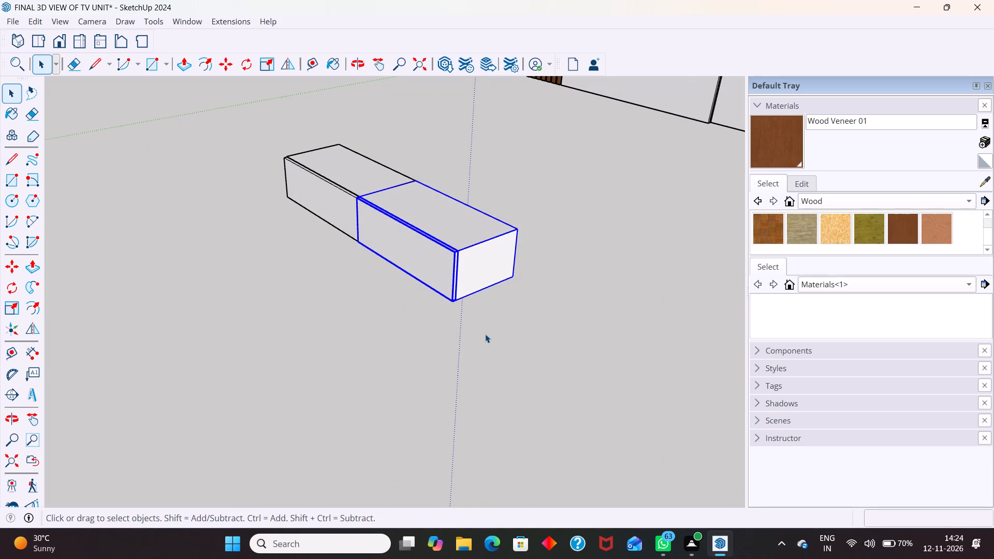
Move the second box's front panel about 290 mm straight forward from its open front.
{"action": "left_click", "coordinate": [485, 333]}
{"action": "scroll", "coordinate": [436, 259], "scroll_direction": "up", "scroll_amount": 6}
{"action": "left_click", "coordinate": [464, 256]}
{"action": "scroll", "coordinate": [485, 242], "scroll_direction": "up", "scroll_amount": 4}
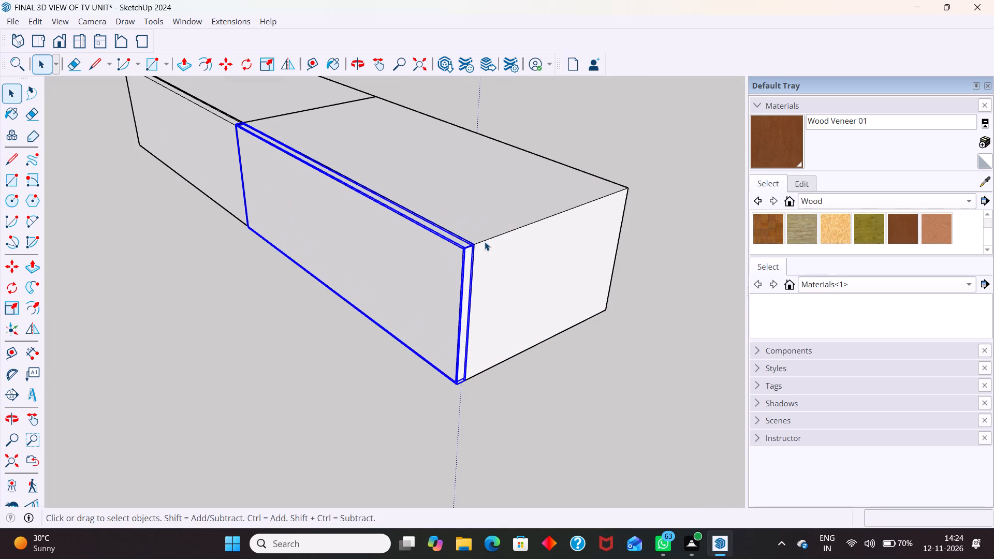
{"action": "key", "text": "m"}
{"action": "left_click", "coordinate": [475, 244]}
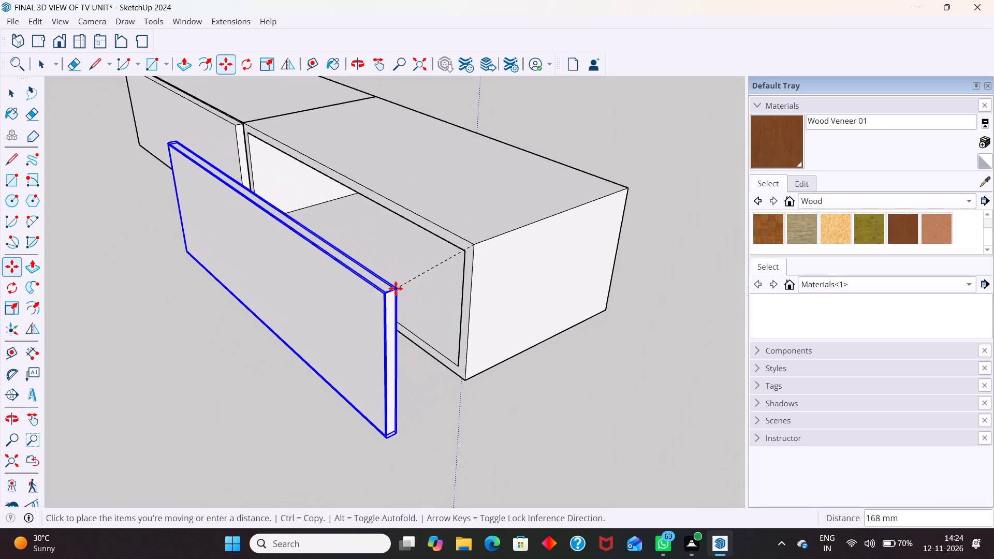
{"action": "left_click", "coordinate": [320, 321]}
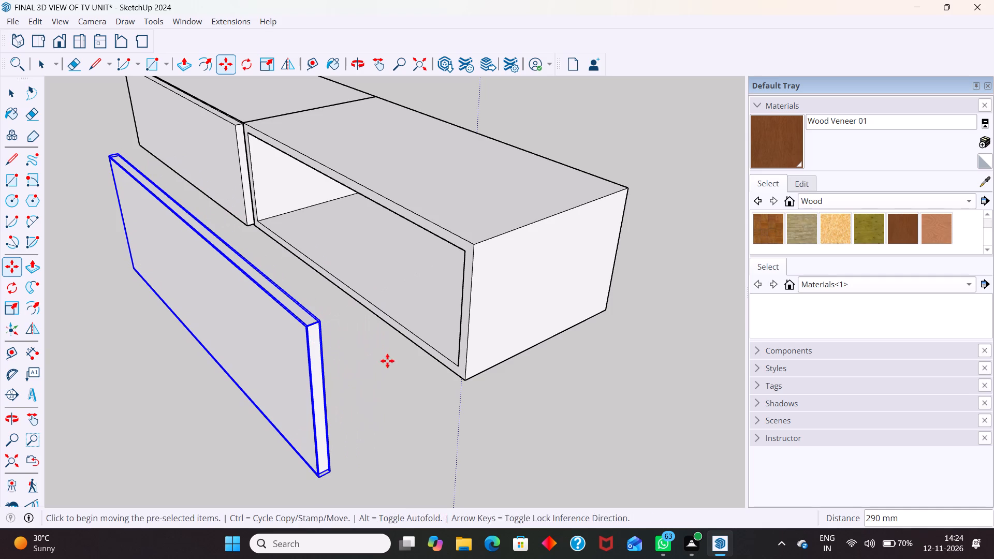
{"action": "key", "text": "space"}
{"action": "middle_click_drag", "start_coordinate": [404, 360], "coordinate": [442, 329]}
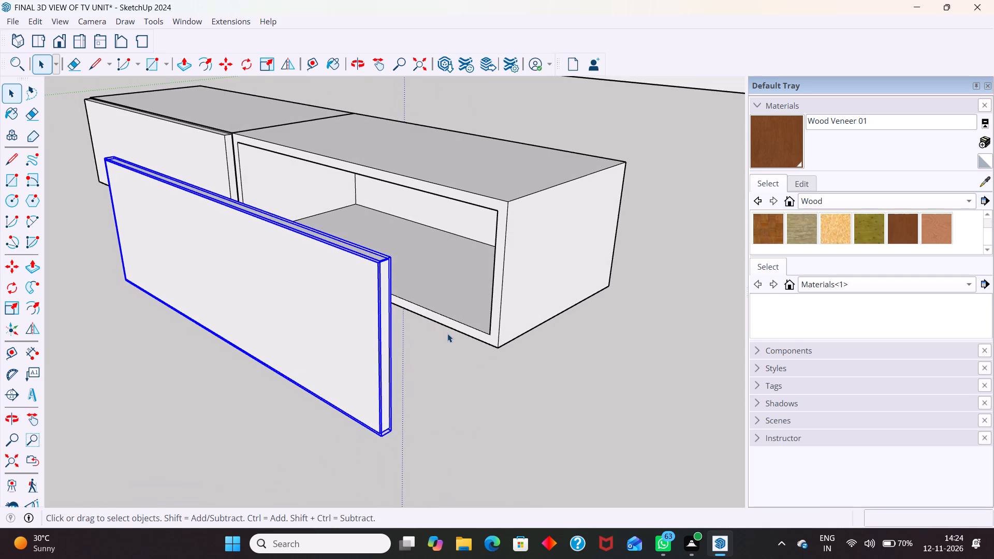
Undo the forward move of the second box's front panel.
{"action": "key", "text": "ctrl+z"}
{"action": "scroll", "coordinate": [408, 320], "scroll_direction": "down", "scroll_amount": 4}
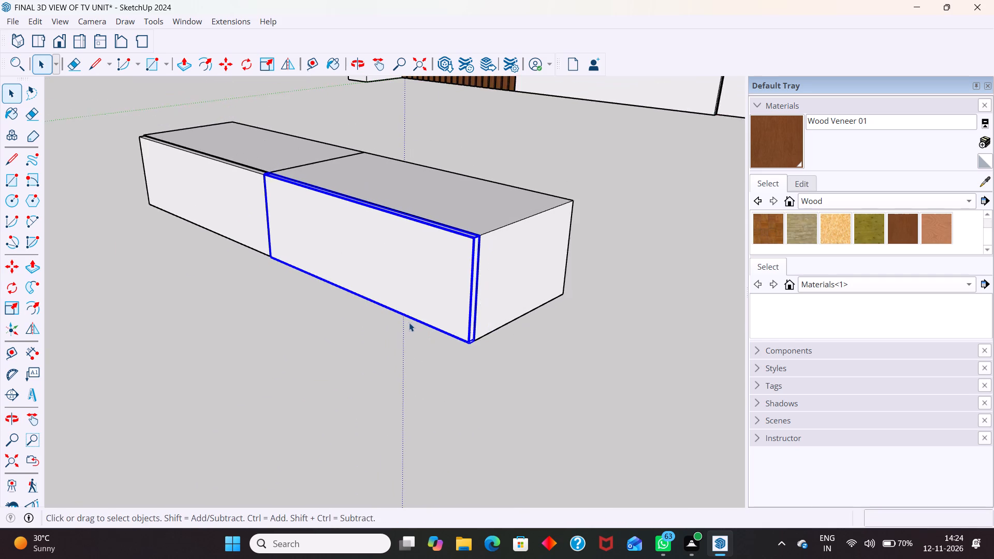
Copy the second box with its front panel about 744 mm along the row, making a third box at its far end.
{"action": "left_click", "coordinate": [514, 282], "text": "ctrl"}
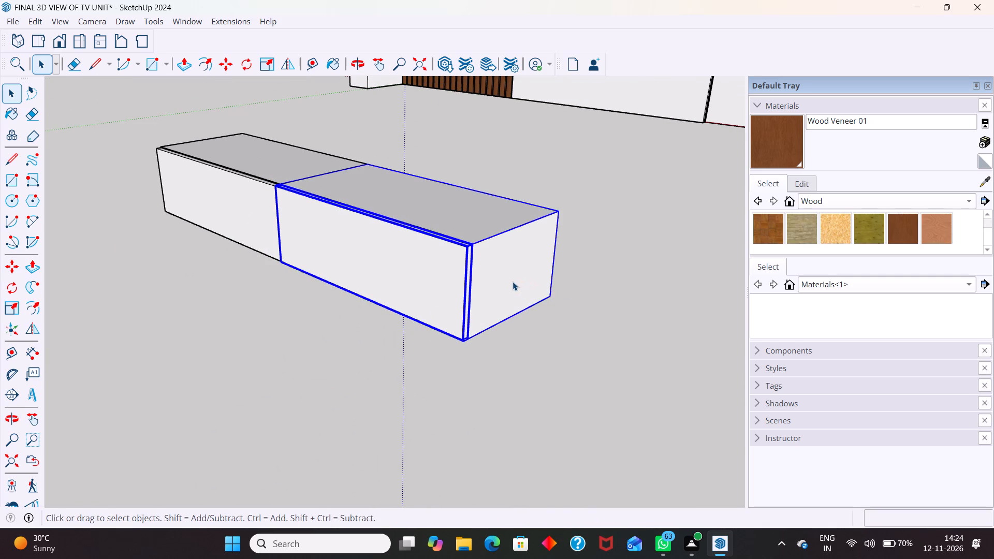
{"action": "key", "text": "m"}
{"action": "scroll", "coordinate": [286, 273], "scroll_direction": "up", "scroll_amount": 9}
{"action": "middle_click_drag", "start_coordinate": [346, 303], "coordinate": [354, 306]}
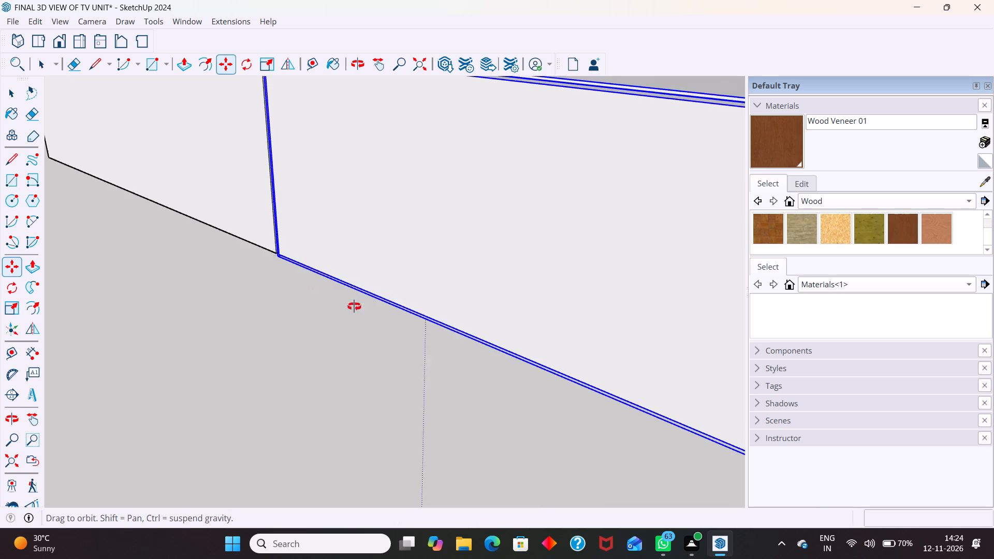
{"action": "middle_click_drag", "start_coordinate": [354, 306], "coordinate": [496, 295]}
{"action": "scroll", "coordinate": [348, 237], "scroll_direction": "up", "scroll_amount": 12}
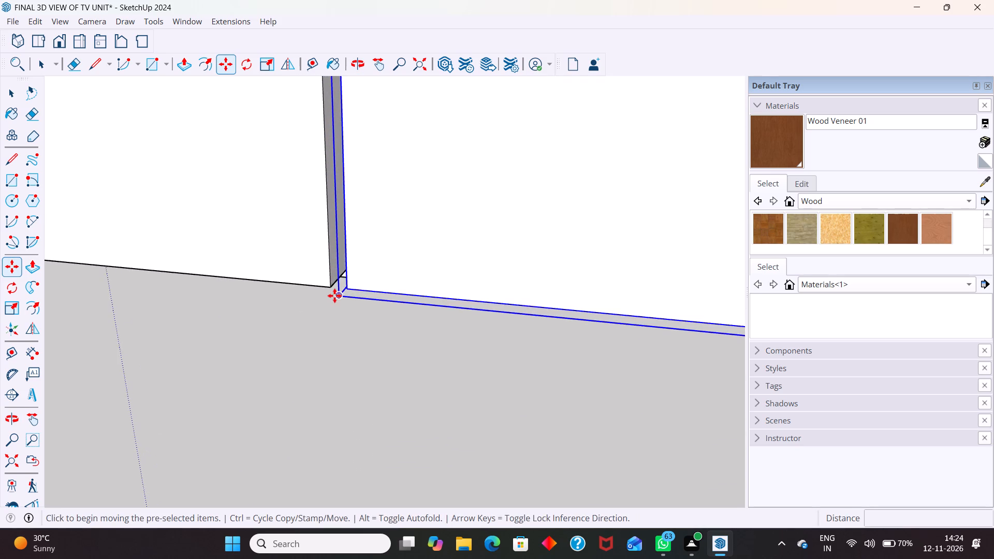
{"action": "middle_click_drag", "start_coordinate": [349, 296], "coordinate": [466, 312]}
{"action": "scroll", "coordinate": [348, 288], "scroll_direction": "up", "scroll_amount": 4}
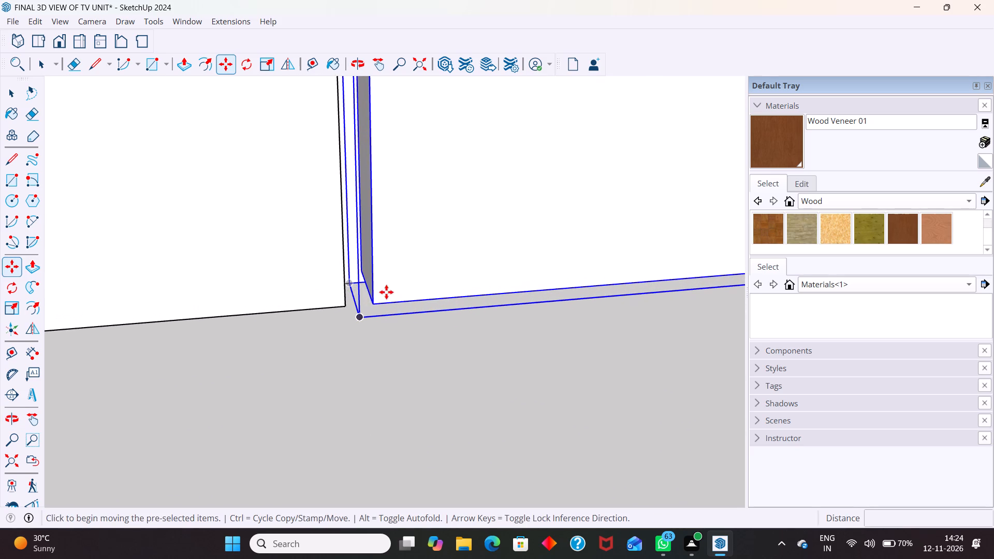
{"action": "left_click", "coordinate": [374, 302]}
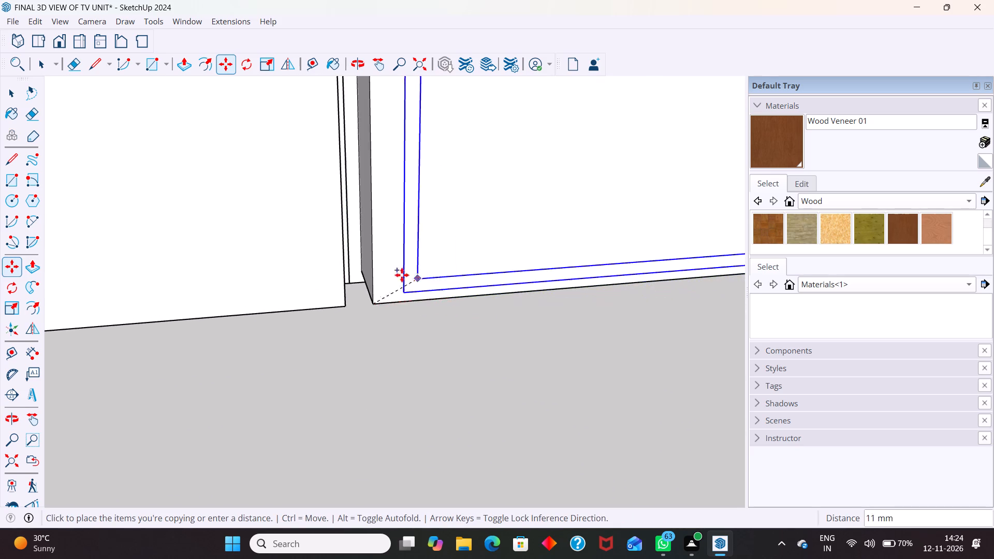
{"action": "scroll", "coordinate": [398, 276], "scroll_direction": "down", "scroll_amount": 6}
{"action": "scroll", "coordinate": [456, 252], "scroll_direction": "down", "scroll_amount": 20}
{"action": "scroll", "coordinate": [456, 252], "scroll_direction": "down", "scroll_amount": 4}
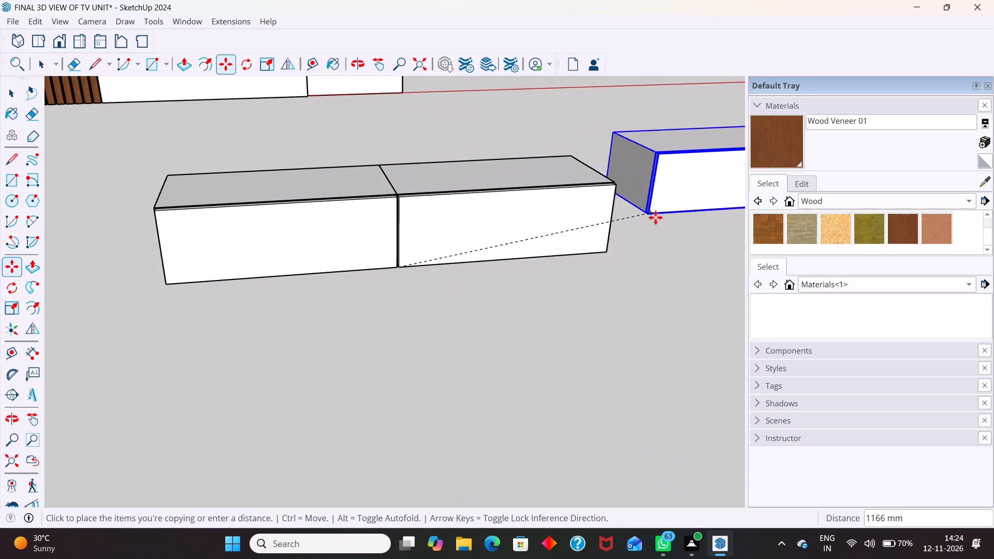
{"action": "scroll", "coordinate": [656, 218], "scroll_direction": "up", "scroll_amount": 10}
{"action": "middle_click_drag", "start_coordinate": [588, 275], "coordinate": [435, 319]}
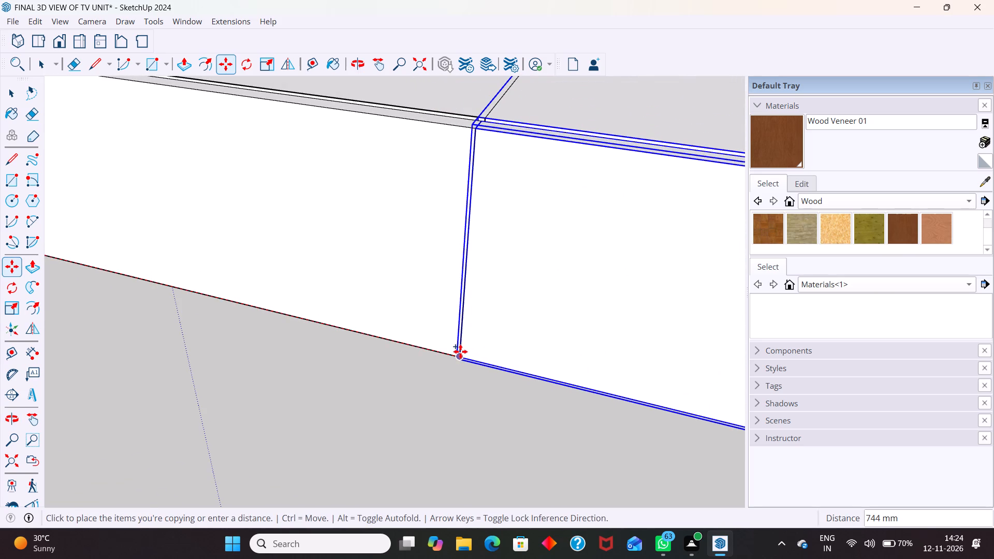
{"action": "left_click", "coordinate": [460, 351]}
{"action": "key", "text": "space"}
{"action": "scroll", "coordinate": [409, 361], "scroll_direction": "down", "scroll_amount": 9}
{"action": "scroll", "coordinate": [461, 260], "scroll_direction": "up", "scroll_amount": 4}
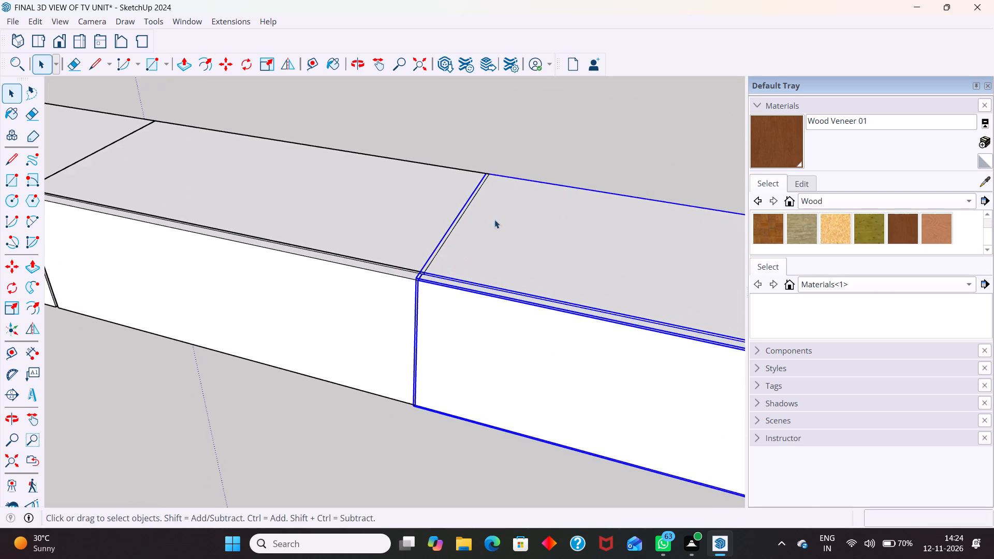
Move the third box and its front panel along the row until its top front corner meets the second box's end corner.
{"action": "left_click", "coordinate": [565, 145]}
{"action": "scroll", "coordinate": [400, 323], "scroll_direction": "up", "scroll_amount": 5}
{"action": "middle_click_drag", "start_coordinate": [425, 293], "coordinate": [533, 295]}
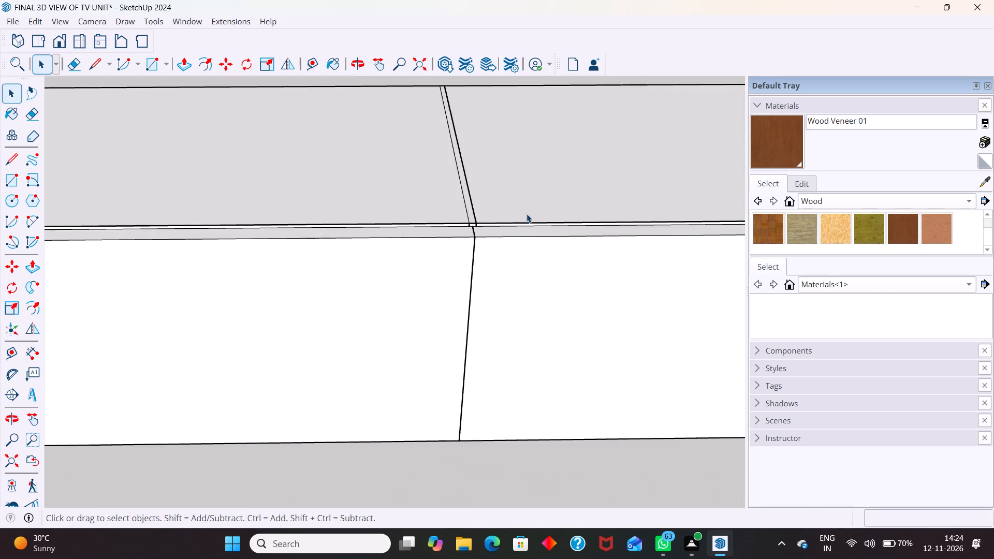
{"action": "scroll", "coordinate": [519, 204], "scroll_direction": "up", "scroll_amount": 3}
{"action": "left_click", "coordinate": [481, 243]}
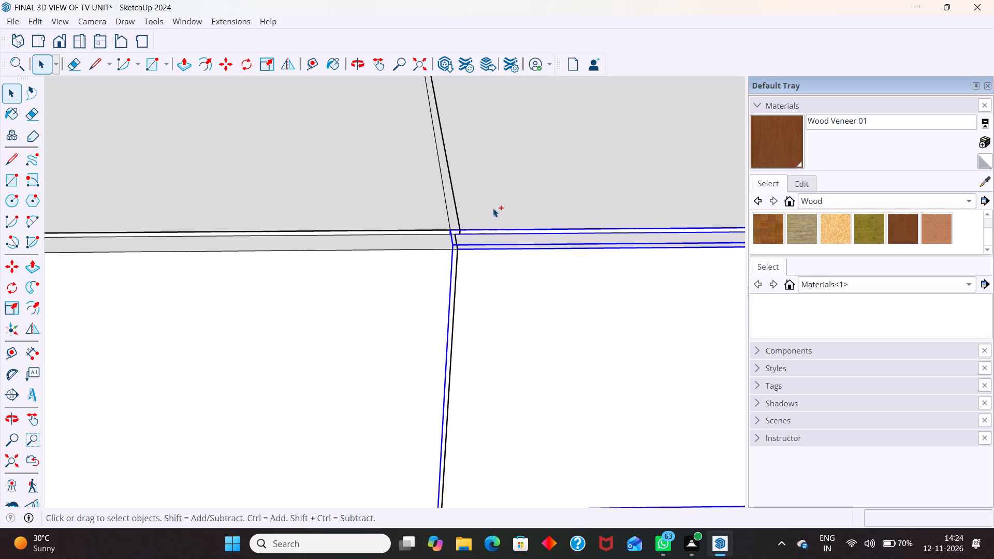
{"action": "left_click", "coordinate": [493, 207], "text": "ctrl"}
{"action": "scroll", "coordinate": [490, 212], "scroll_direction": "up", "scroll_amount": 2}
{"action": "key", "text": "m"}
{"action": "scroll", "coordinate": [446, 218], "scroll_direction": "up", "scroll_amount": 4}
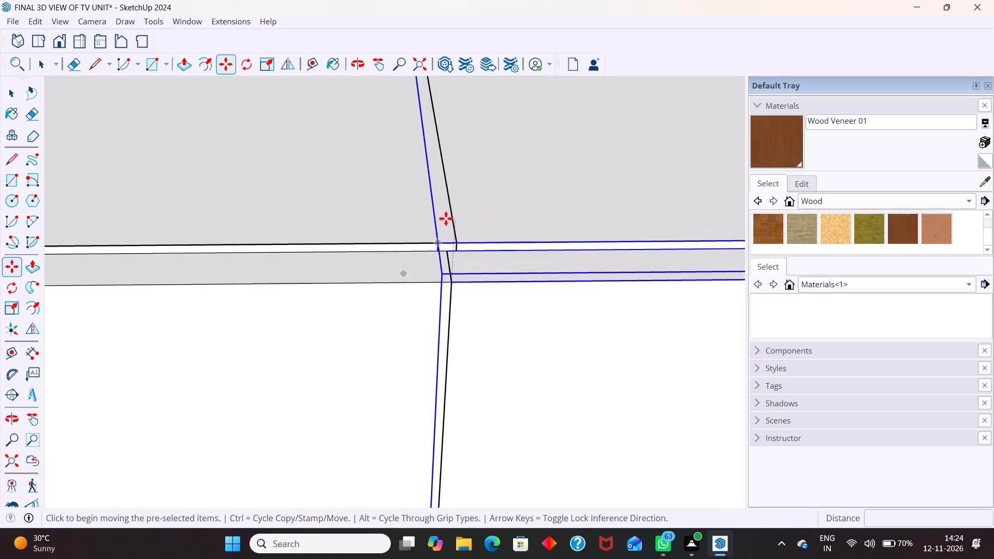
{"action": "scroll", "coordinate": [446, 218], "scroll_direction": "up", "scroll_amount": 8}
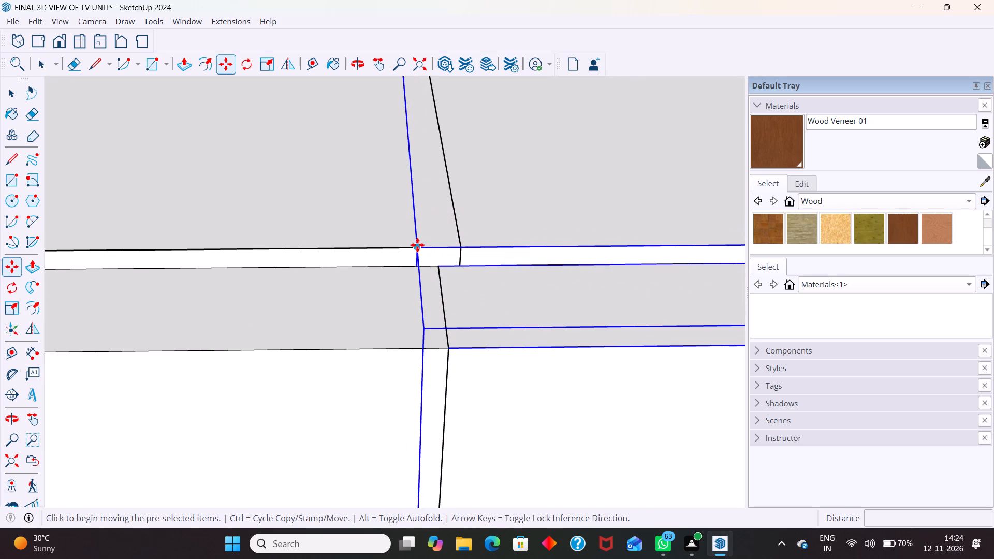
{"action": "left_click", "coordinate": [417, 245]}
{"action": "left_click", "coordinate": [459, 245]}
{"action": "scroll", "coordinate": [351, 249], "scroll_direction": "down", "scroll_amount": 6}
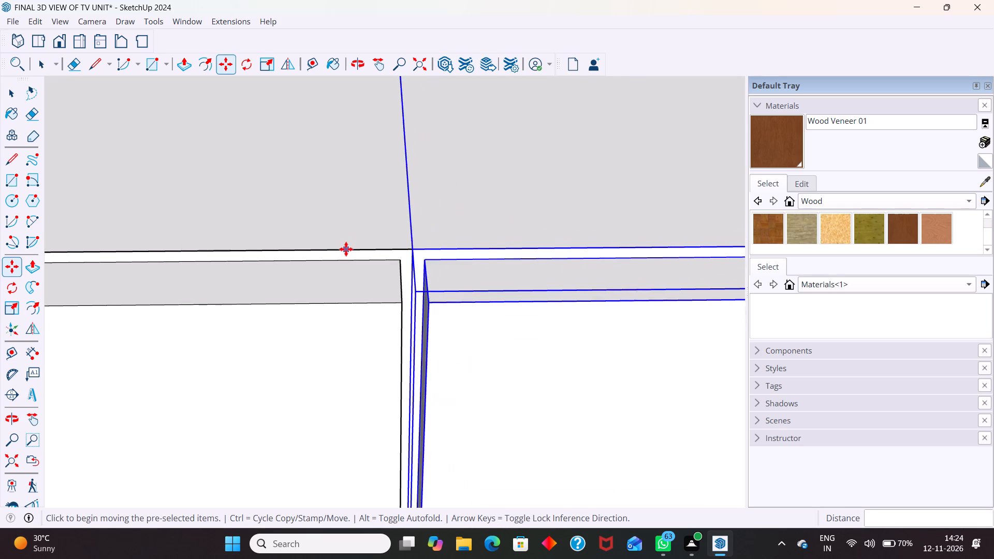
{"action": "scroll", "coordinate": [346, 249], "scroll_direction": "down", "scroll_amount": 20}
{"action": "scroll", "coordinate": [346, 249], "scroll_direction": "down", "scroll_amount": 12}
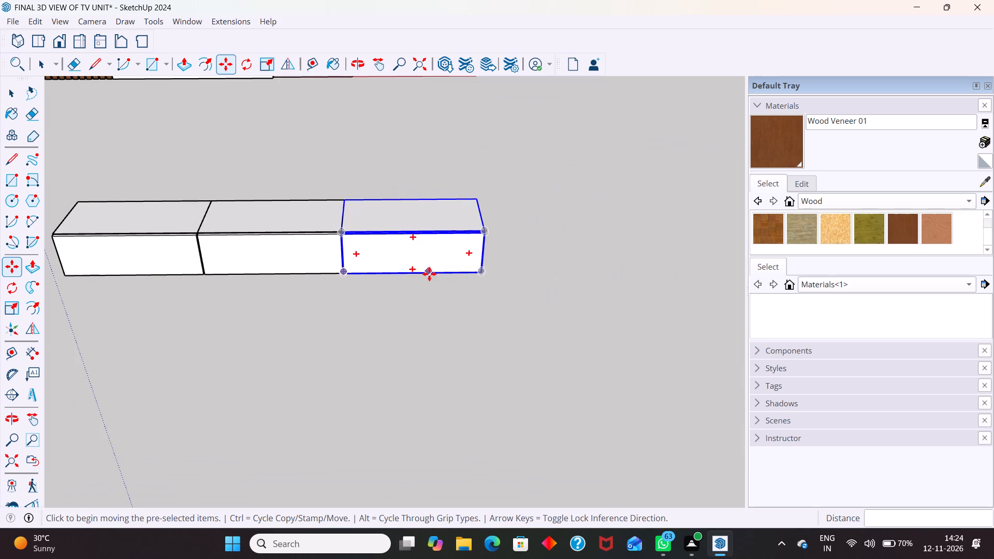
Copy the third box with its front panel about 750 mm along the row, placing a fourth box directly against its end.
{"action": "key", "text": "m"}
{"action": "scroll", "coordinate": [359, 233], "scroll_direction": "up", "scroll_amount": 17}
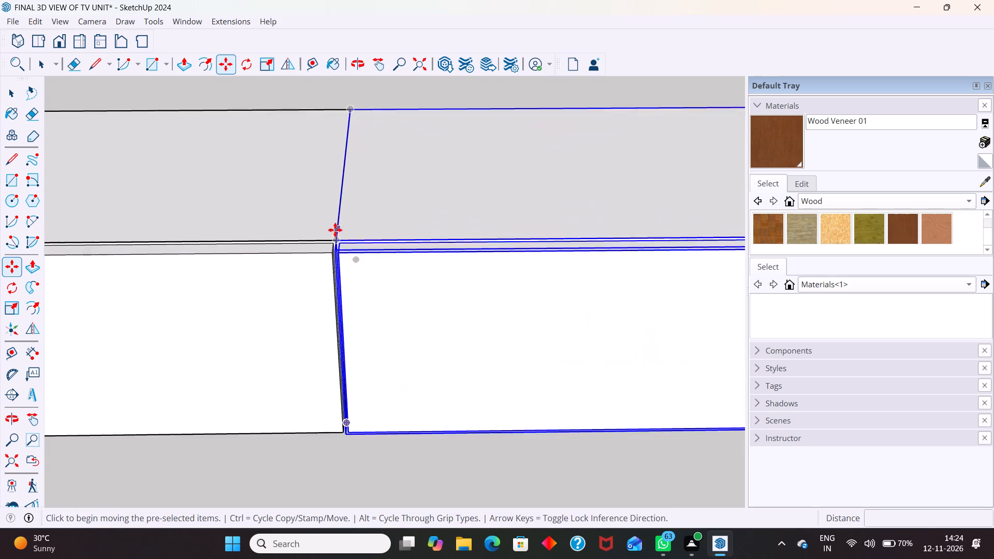
{"action": "scroll", "coordinate": [335, 230], "scroll_direction": "up", "scroll_amount": 4}
{"action": "left_click_drag", "start_coordinate": [338, 246], "coordinate": [343, 245]}
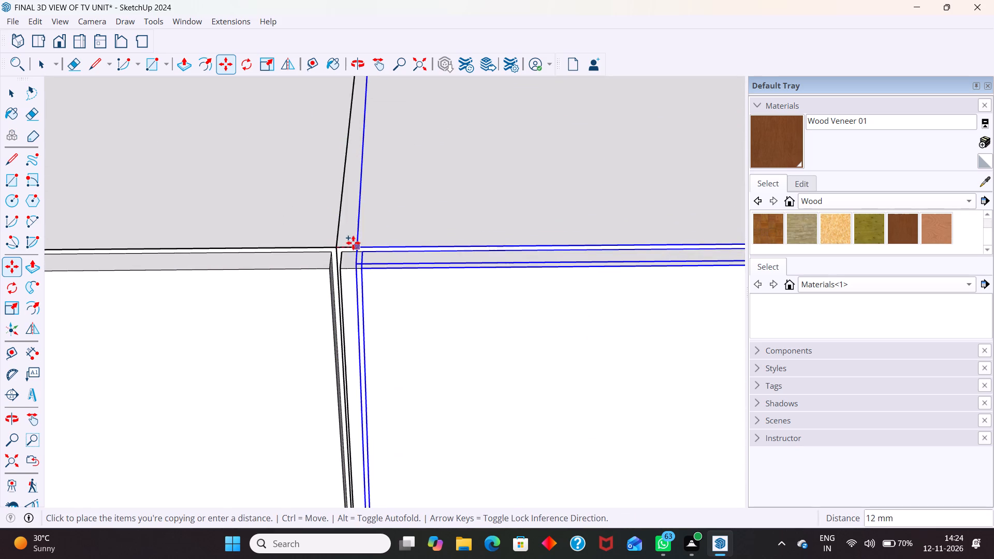
{"action": "scroll", "coordinate": [346, 241], "scroll_direction": "down", "scroll_amount": 6}
{"action": "scroll", "coordinate": [395, 240], "scroll_direction": "down", "scroll_amount": 11}
{"action": "scroll", "coordinate": [662, 238], "scroll_direction": "up", "scroll_amount": 7}
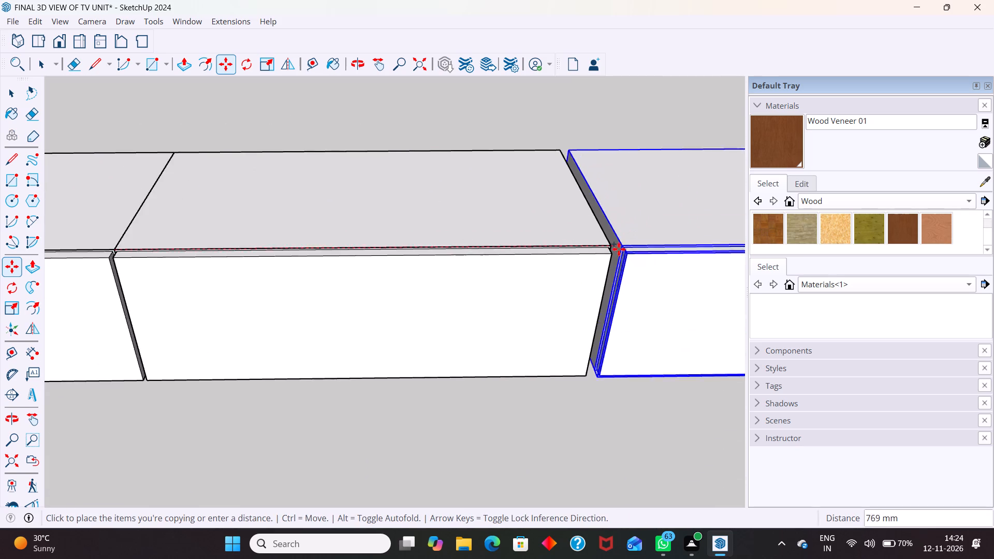
{"action": "scroll", "coordinate": [619, 249], "scroll_direction": "up", "scroll_amount": 10}
{"action": "scroll", "coordinate": [581, 230], "scroll_direction": "down", "scroll_amount": 6}
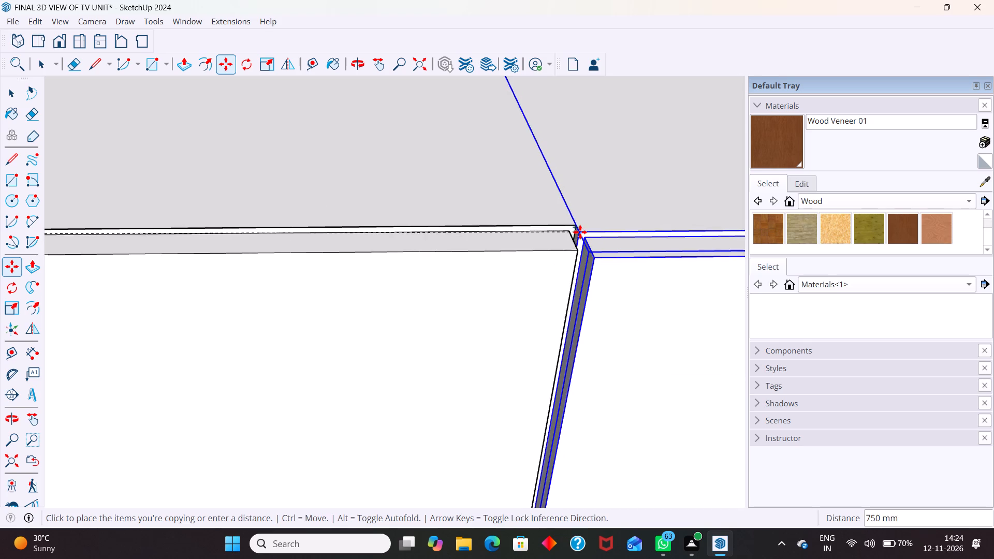
{"action": "left_click", "coordinate": [577, 226]}
{"action": "key", "text": "space"}
{"action": "scroll", "coordinate": [408, 256], "scroll_direction": "down", "scroll_amount": 10}
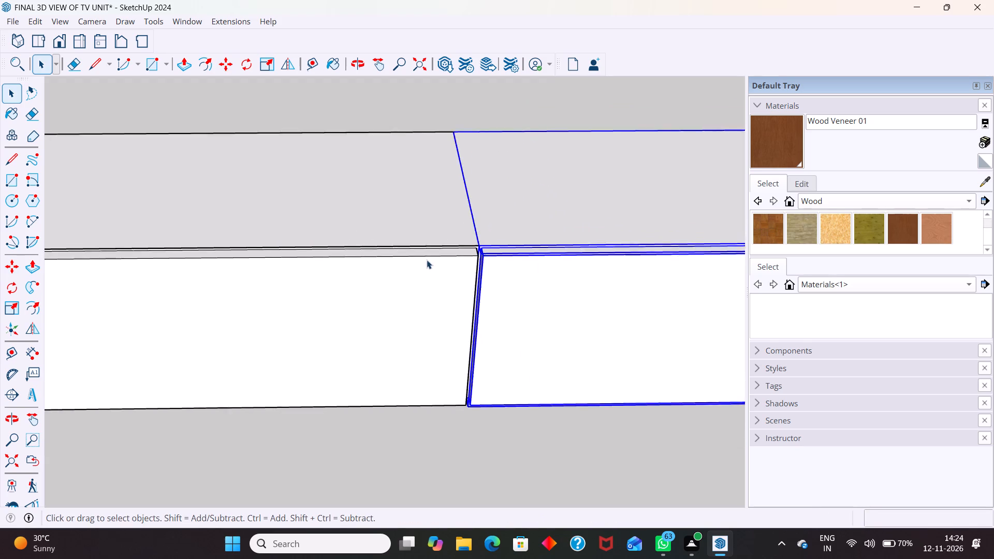
Delete the front panel of the third box in the lower row.
{"action": "scroll", "coordinate": [427, 260], "scroll_direction": "down", "scroll_amount": 8}
{"action": "left_click", "coordinate": [493, 369]}
{"action": "scroll", "coordinate": [515, 320], "scroll_direction": "down", "scroll_amount": 6}
{"action": "middle_click_drag", "start_coordinate": [420, 318], "coordinate": [393, 283]}
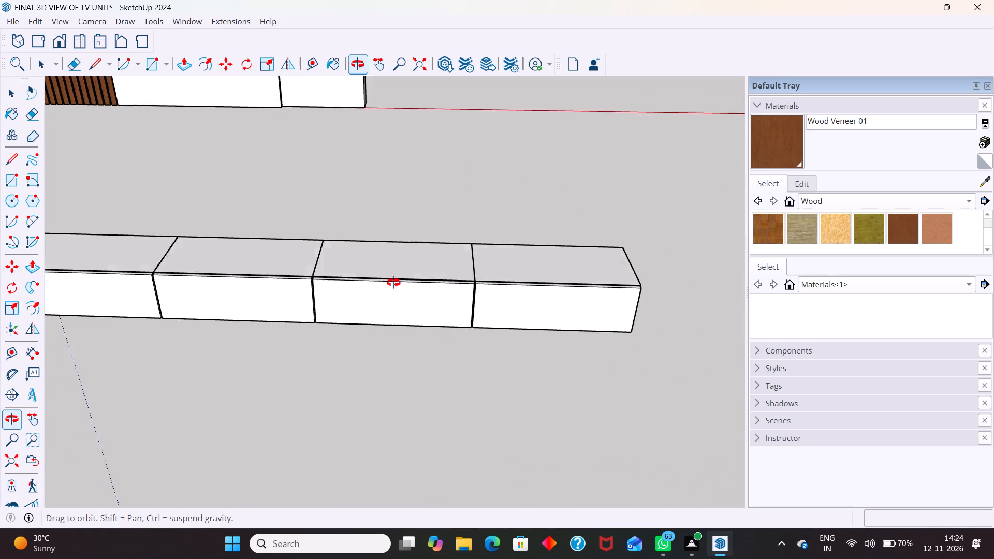
{"action": "middle_click_drag", "start_coordinate": [393, 283], "coordinate": [403, 228]}
{"action": "left_click", "coordinate": [436, 267]}
{"action": "key", "text": "Delete"}
Start a new group and draw a rectangle over the third box's open front, from corner to opposite corner.
{"action": "scroll", "coordinate": [436, 266], "scroll_direction": "up", "scroll_amount": 3}
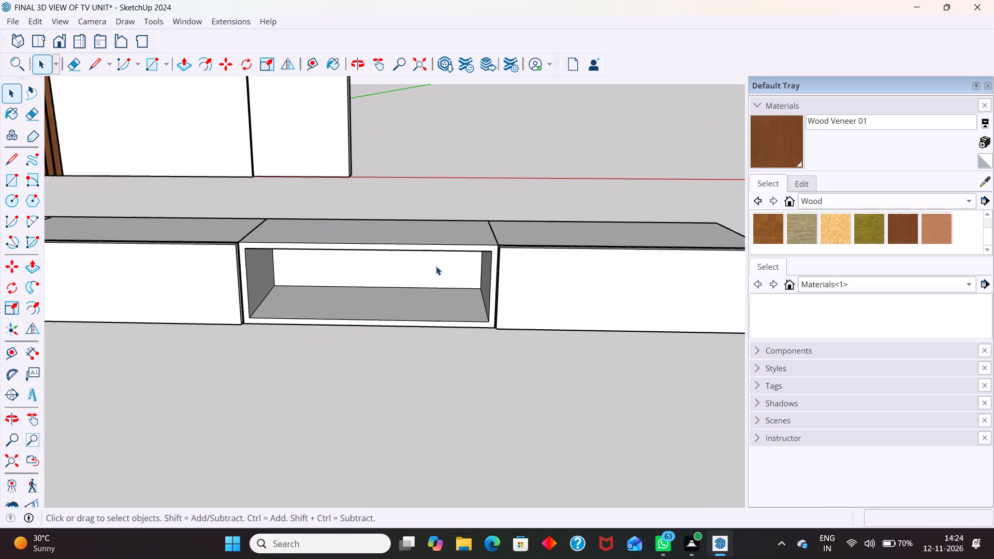
{"action": "scroll", "coordinate": [436, 266], "scroll_direction": "up", "scroll_amount": 2}
{"action": "middle_click_drag", "start_coordinate": [473, 300], "coordinate": [435, 274]}
{"action": "scroll", "coordinate": [477, 268], "scroll_direction": "up", "scroll_amount": 2}
{"action": "middle_click_drag", "start_coordinate": [507, 301], "coordinate": [508, 301]}
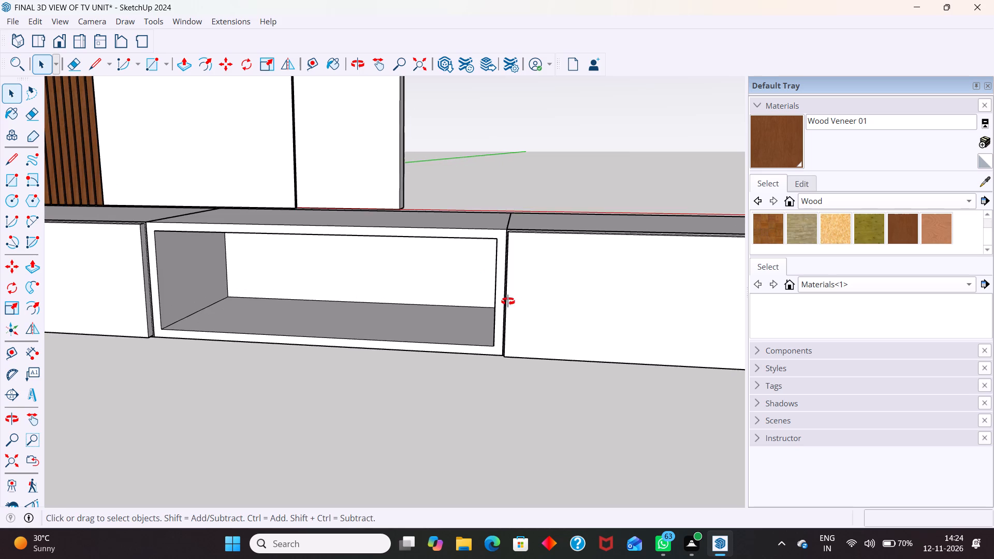
{"action": "middle_click_drag", "start_coordinate": [508, 301], "coordinate": [523, 299]}
{"action": "right_click", "coordinate": [347, 425]}
{"action": "left_click", "coordinate": [360, 459]}
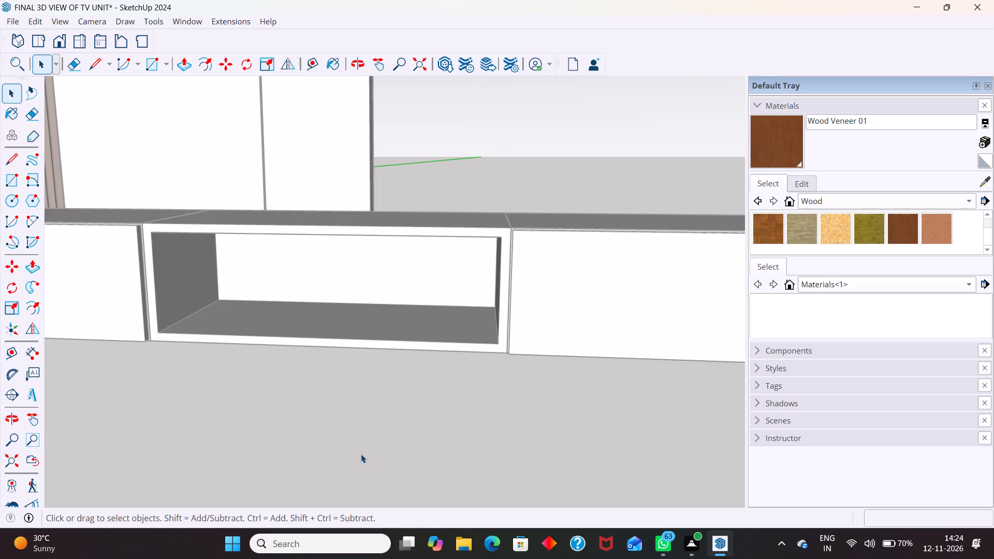
{"action": "key", "text": "r"}
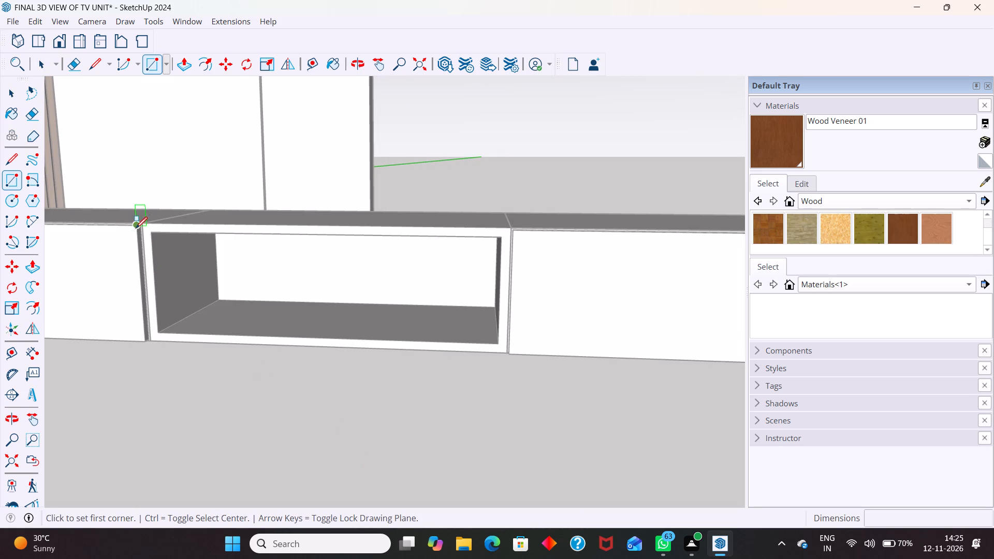
{"action": "left_click", "coordinate": [141, 222]}
{"action": "scroll", "coordinate": [511, 359], "scroll_direction": "up", "scroll_amount": 3}
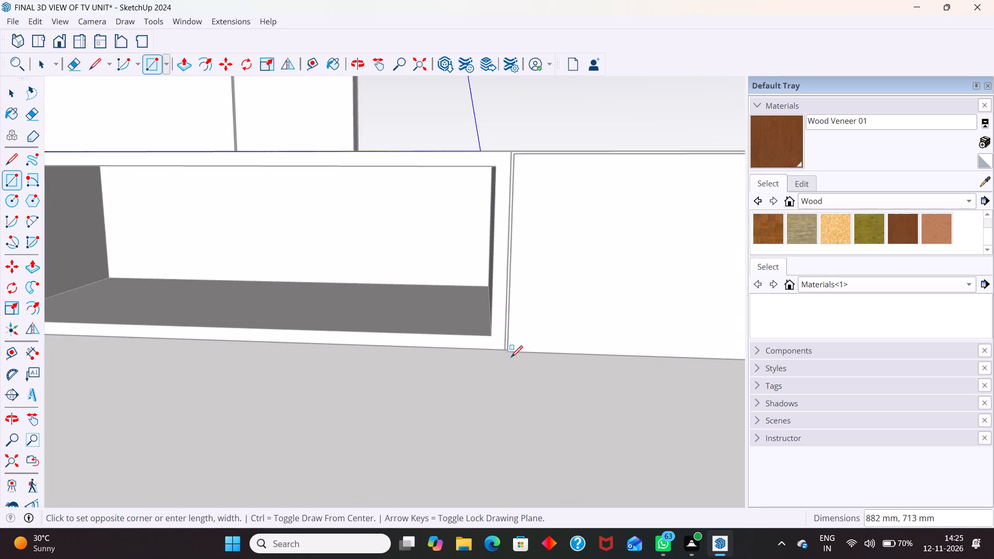
{"action": "scroll", "coordinate": [511, 357], "scroll_direction": "up", "scroll_amount": 4}
{"action": "left_click", "coordinate": [503, 347]}
{"action": "key", "text": "space"}
Offset the new rectangle's outline inward by 18 mm.
{"action": "left_click", "coordinate": [466, 322]}
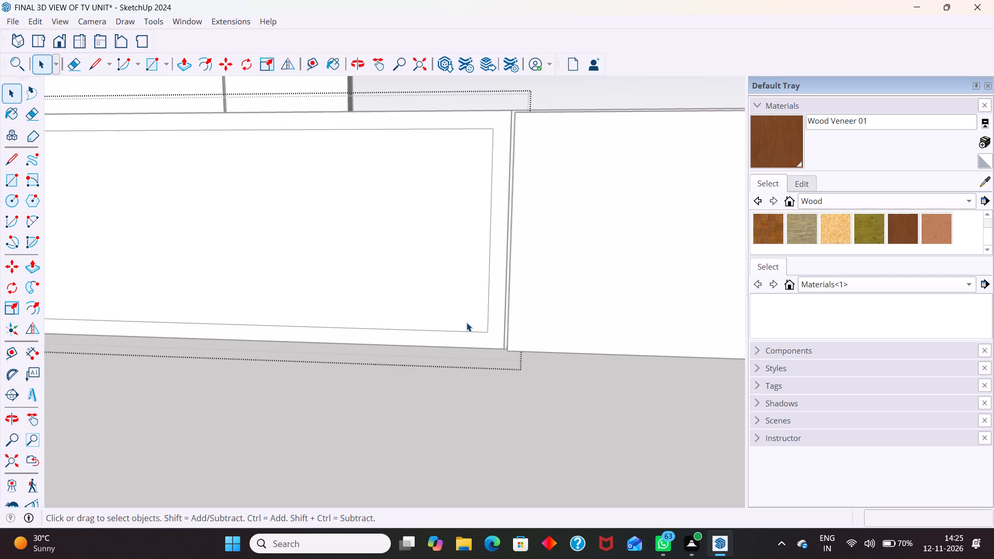
{"action": "scroll", "coordinate": [532, 341], "scroll_direction": "down", "scroll_amount": 5}
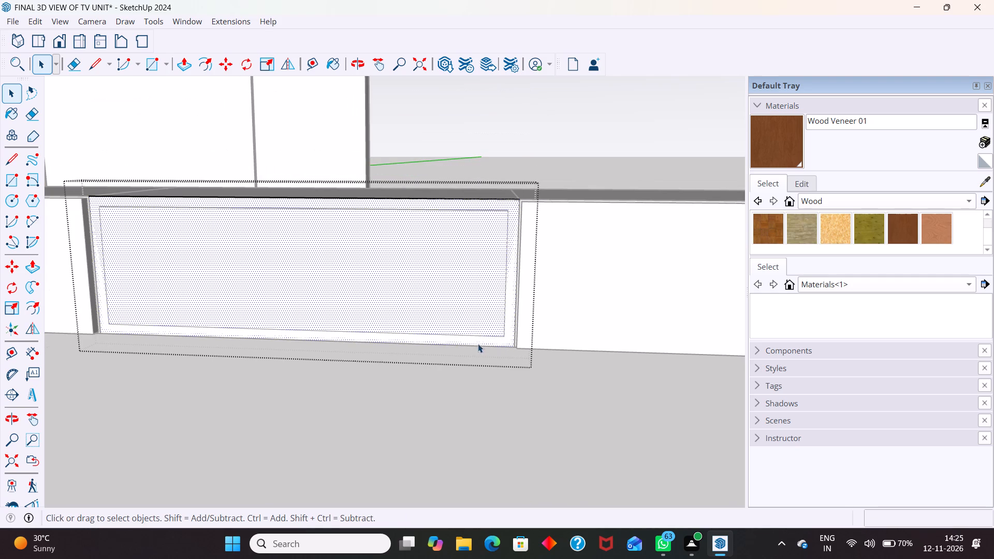
{"action": "key", "text": "f"}
{"action": "left_click", "coordinate": [423, 234]}
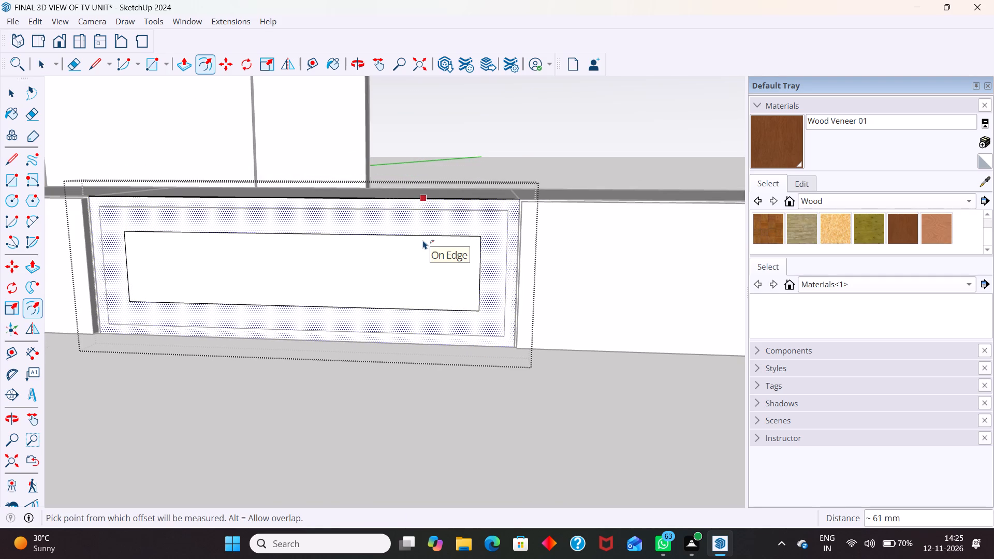
{"action": "type", "text": "18"}
{"action": "key", "text": "Return"}
{"action": "key", "text": "space"}
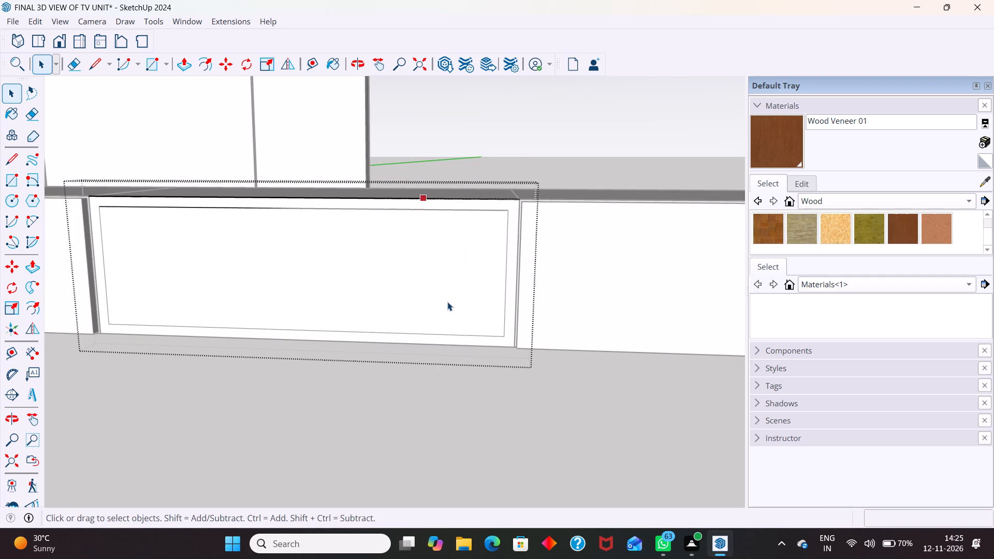
Cut the inner face out of the offset rectangle, leaving only the border frame.
{"action": "left_click", "coordinate": [442, 302]}
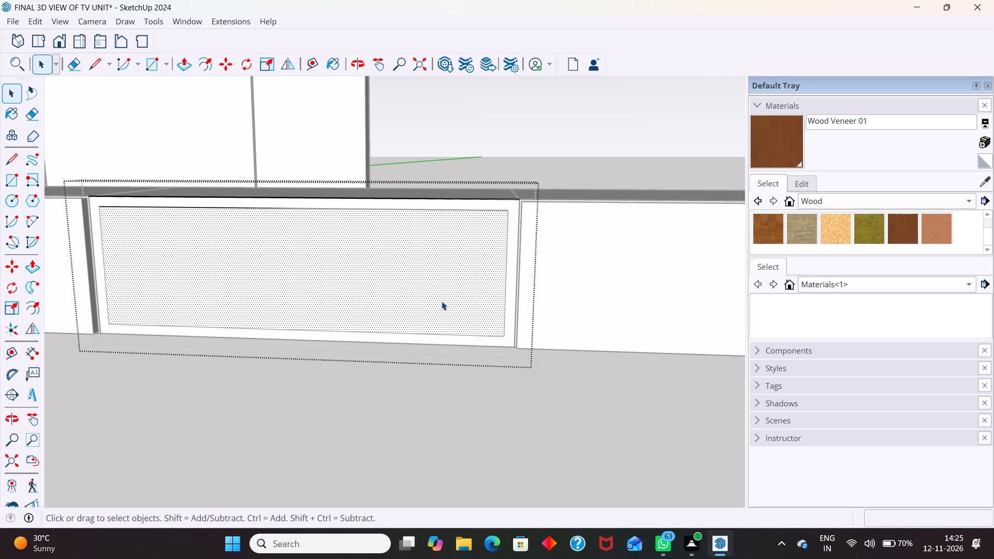
{"action": "left_click", "coordinate": [442, 301]}
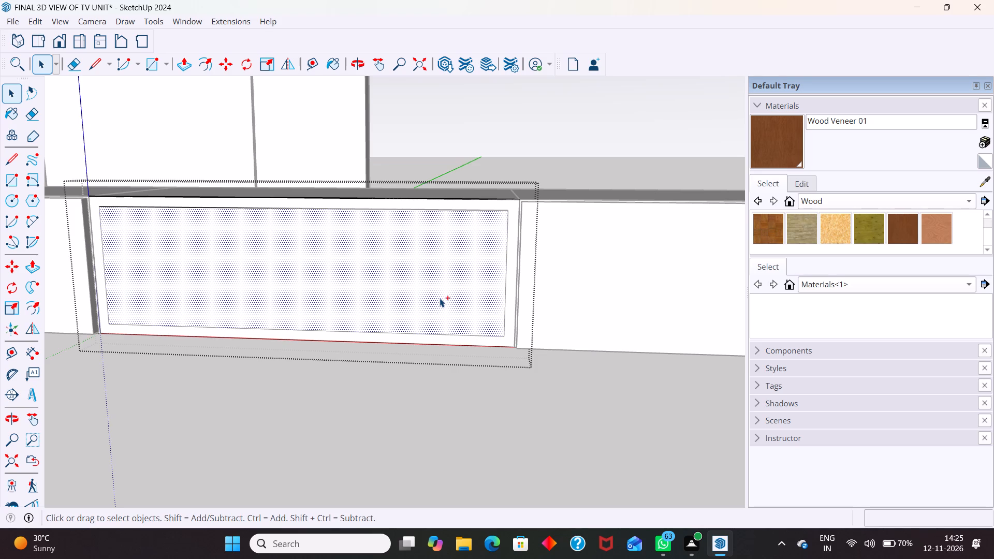
{"action": "key", "text": "ctrl+x"}
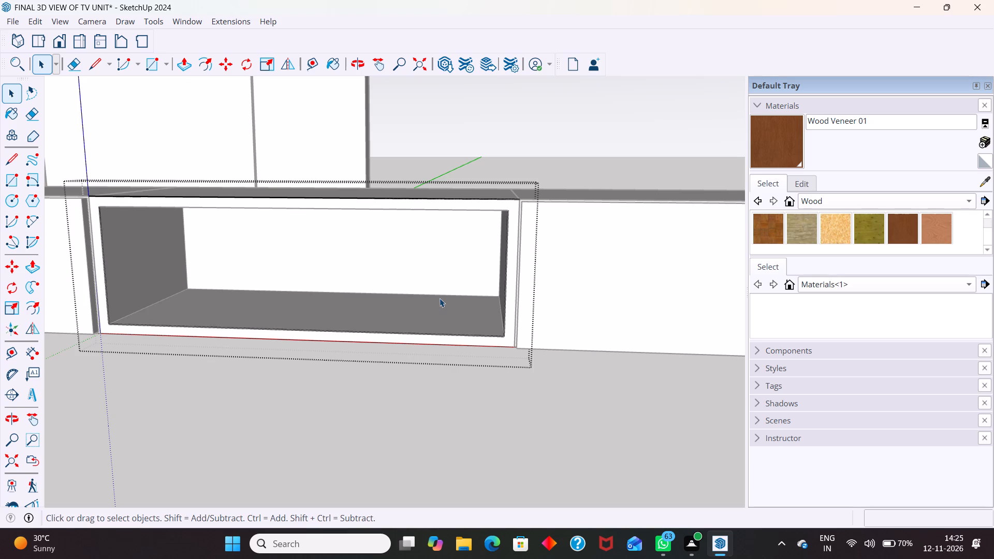
Extrude the border frame face 18 mm and close its group.
{"action": "left_click", "coordinate": [511, 206]}
{"action": "key", "text": "p"}
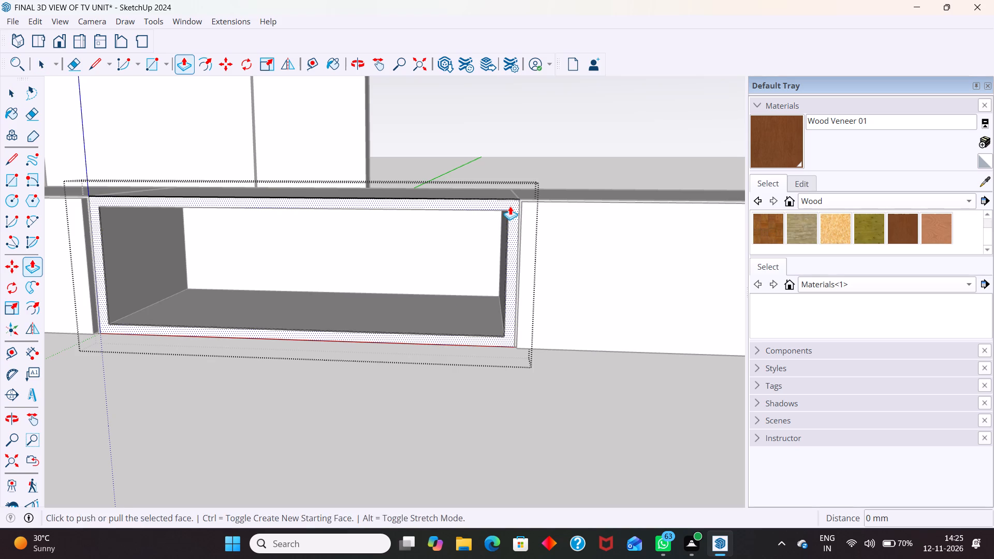
{"action": "left_click", "coordinate": [510, 206]}
{"action": "type", "text": "18"}
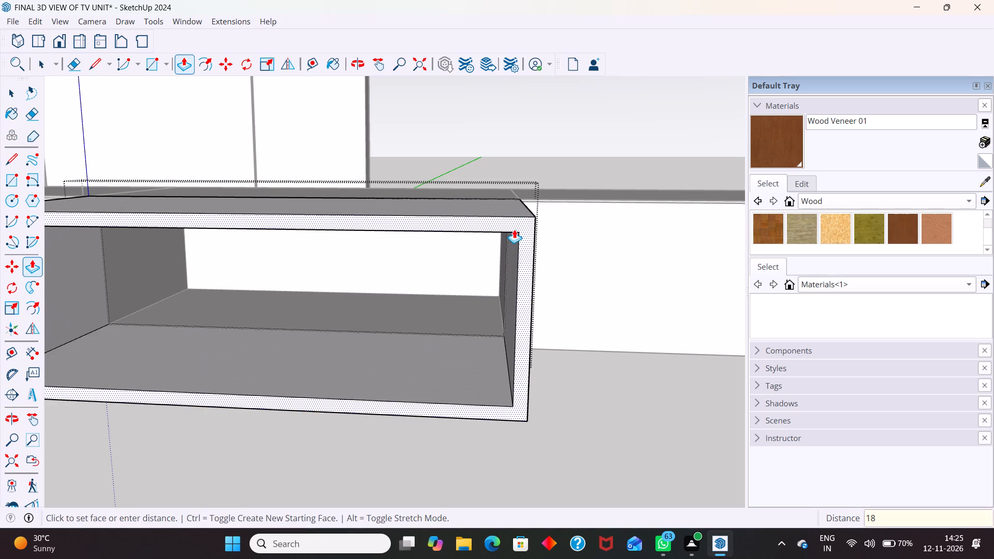
{"action": "key", "text": "Return"}
{"action": "key", "text": "space"}
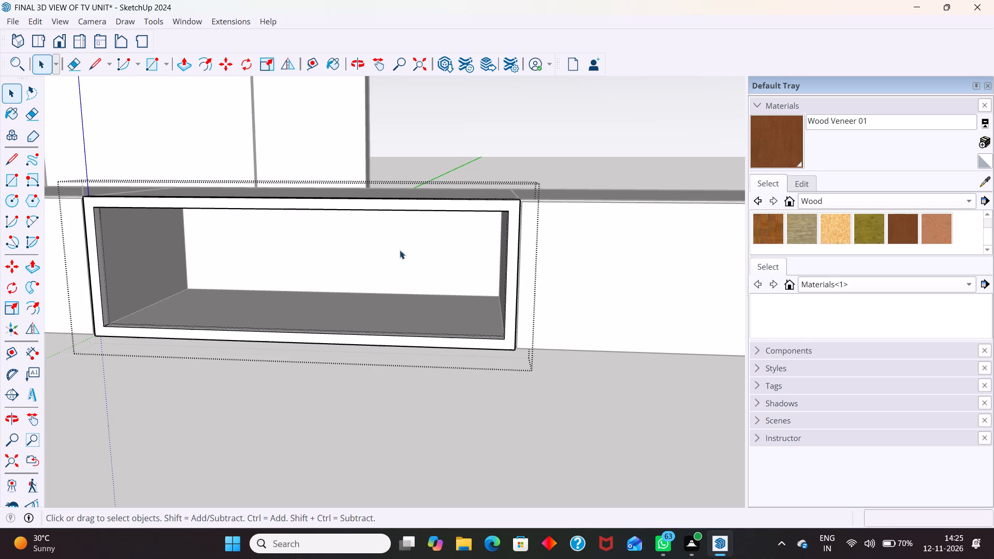
{"action": "scroll", "coordinate": [419, 252], "scroll_direction": "down", "scroll_amount": 7}
{"action": "left_click", "coordinate": [423, 380]}
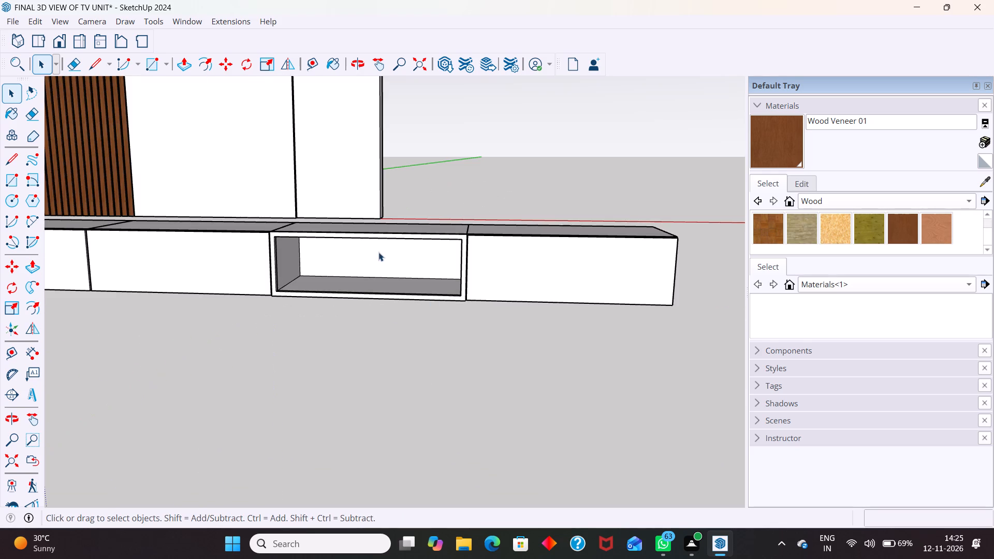
Paste the cut inner face in place inside the frame opening and make it a group of its own.
{"action": "middle_click_drag", "start_coordinate": [389, 257], "coordinate": [380, 338]}
{"action": "scroll", "coordinate": [297, 292], "scroll_direction": "up", "scroll_amount": 7}
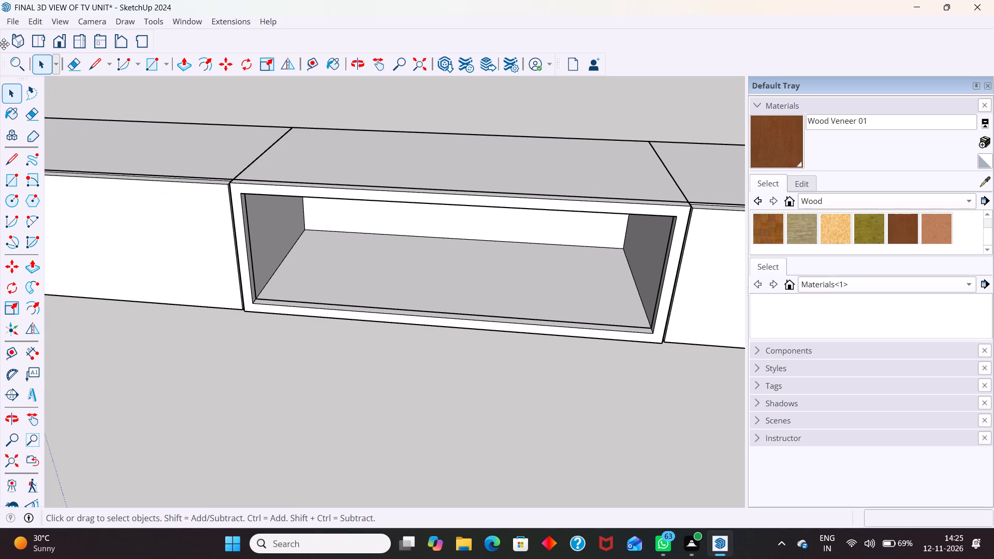
{"action": "left_click", "coordinate": [37, 18]}
{"action": "left_click", "coordinate": [71, 121]}
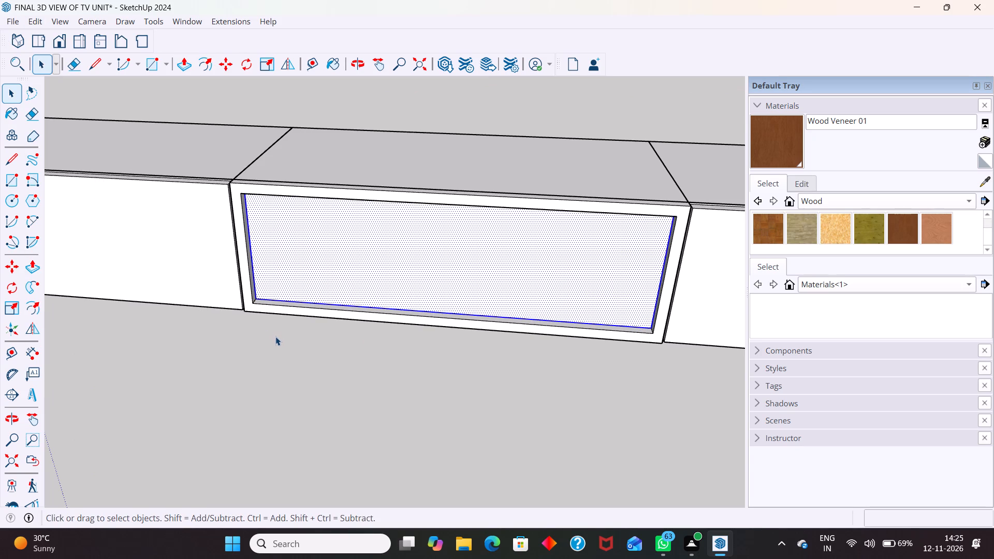
{"action": "right_click", "coordinate": [332, 268]}
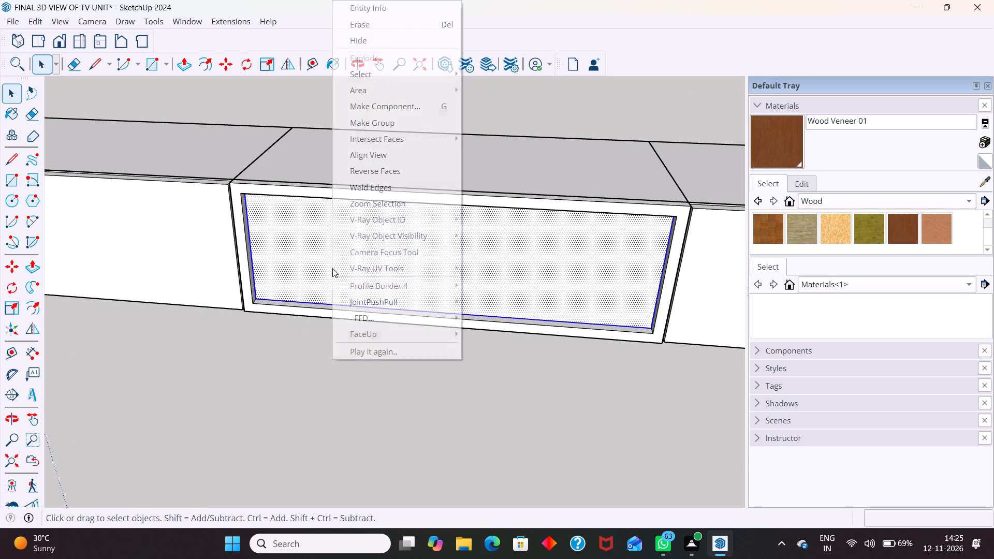
{"action": "left_click", "coordinate": [408, 117]}
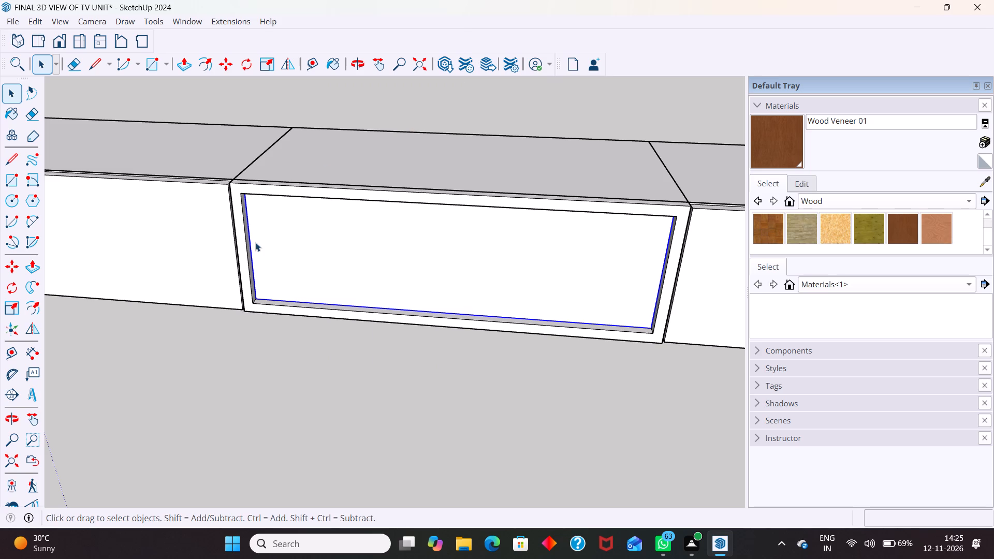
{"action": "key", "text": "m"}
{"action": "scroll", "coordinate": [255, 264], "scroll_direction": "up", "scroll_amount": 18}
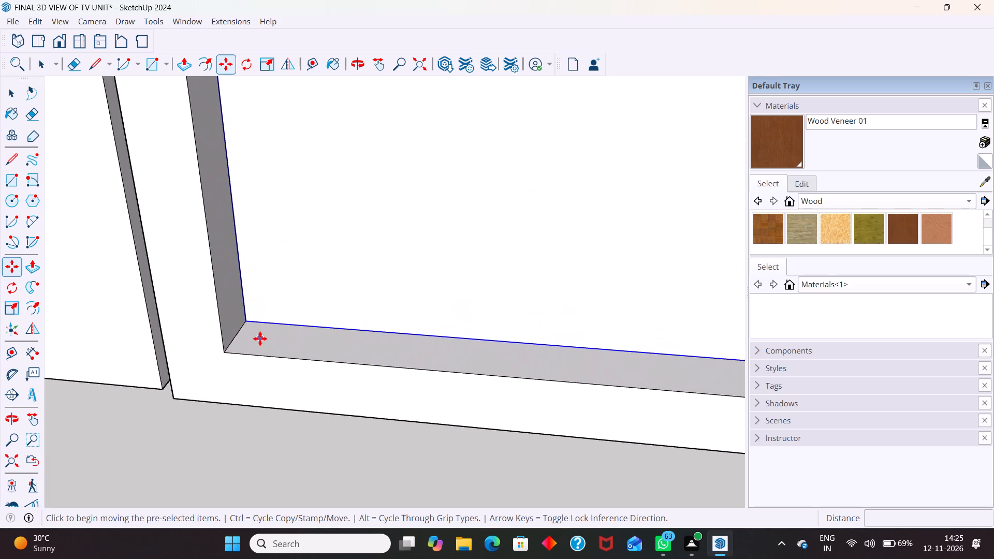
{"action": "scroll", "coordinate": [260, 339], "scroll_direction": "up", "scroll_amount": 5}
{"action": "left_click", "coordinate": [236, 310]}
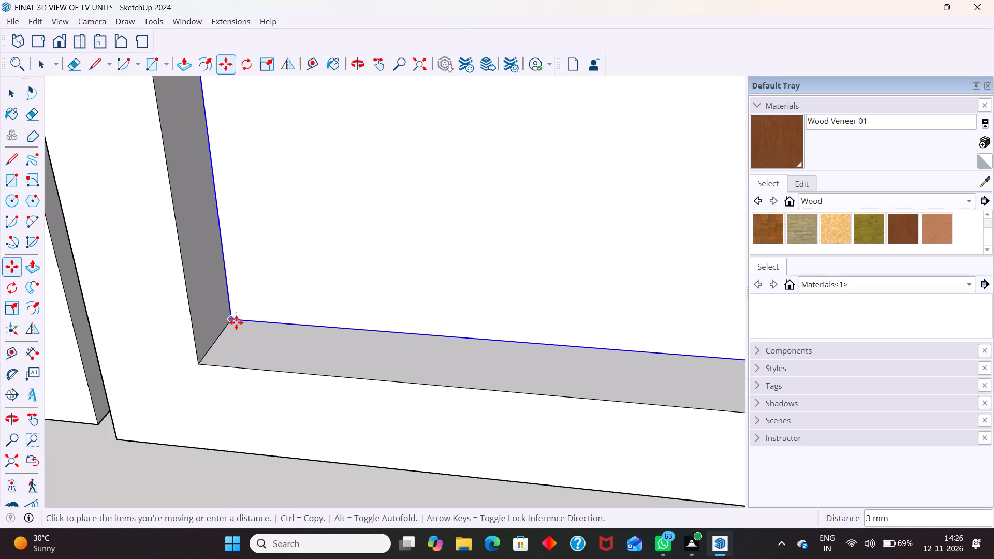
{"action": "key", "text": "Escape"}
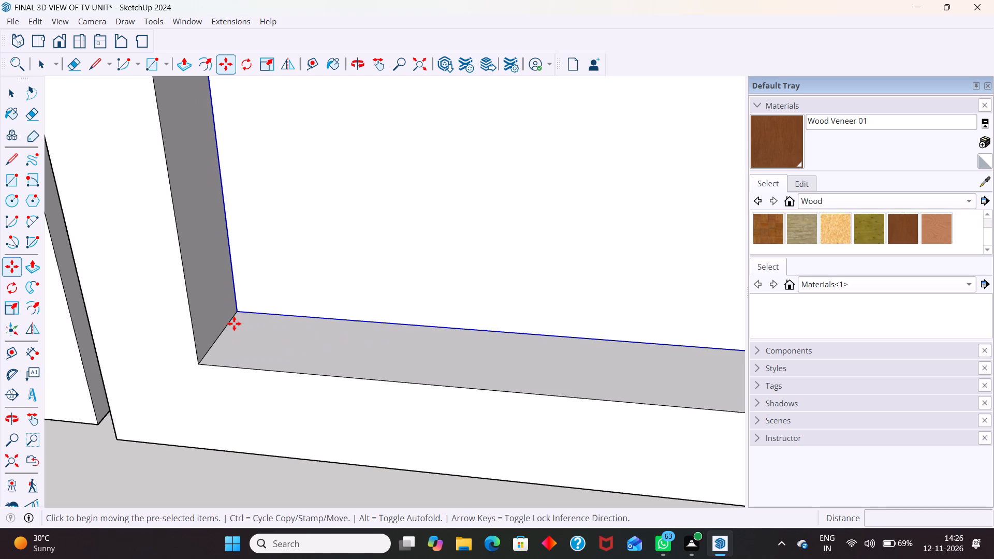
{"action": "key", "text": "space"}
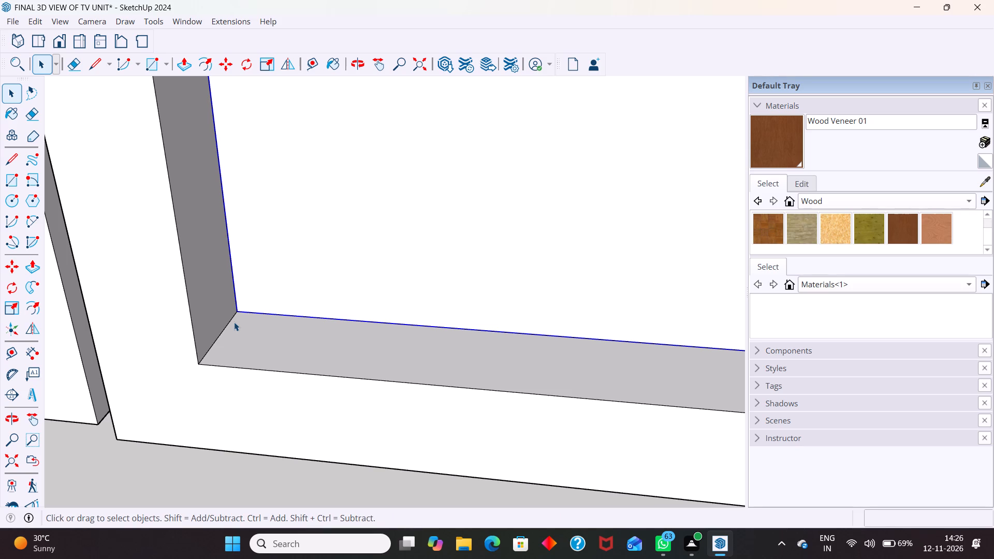
Extrude the inner panel face 5 mm toward the front of the frame and close its group.
{"action": "triple_click", "coordinate": [319, 245]}
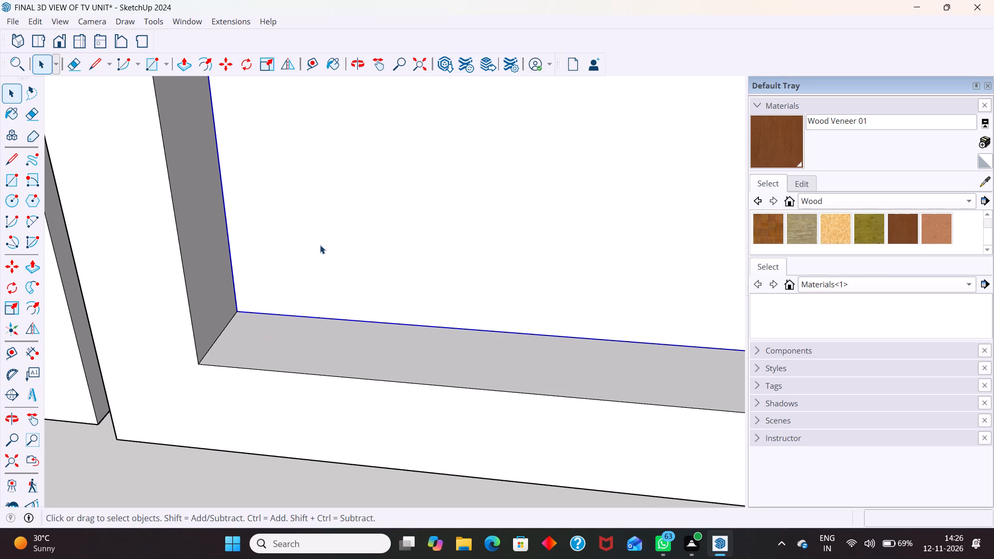
{"action": "left_click", "coordinate": [320, 245]}
{"action": "scroll", "coordinate": [239, 272], "scroll_direction": "down", "scroll_amount": 6}
{"action": "key", "text": "p"}
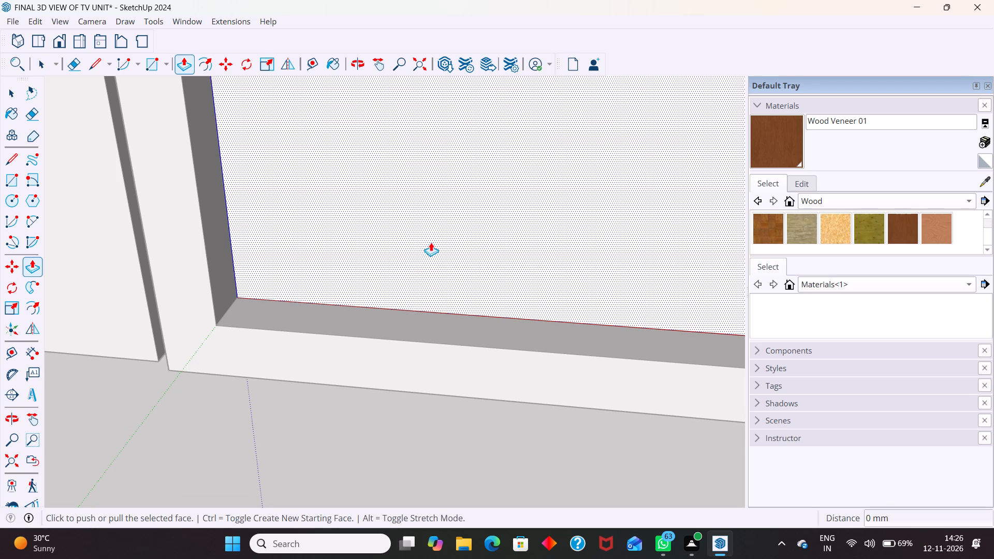
{"action": "left_click", "coordinate": [431, 242]}
{"action": "key", "text": "5"}
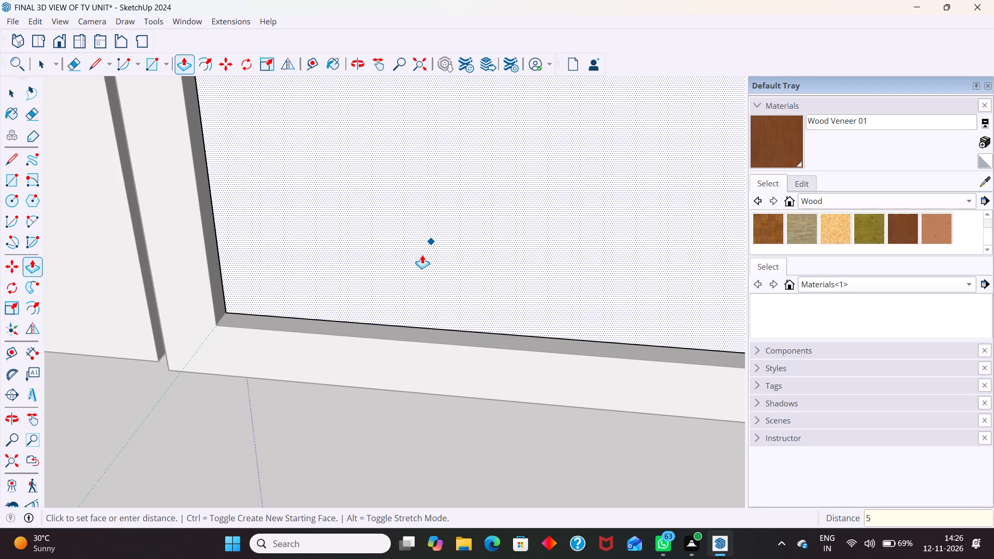
{"action": "key", "text": "Return"}
{"action": "key", "text": "space"}
{"action": "scroll", "coordinate": [358, 266], "scroll_direction": "down", "scroll_amount": 19}
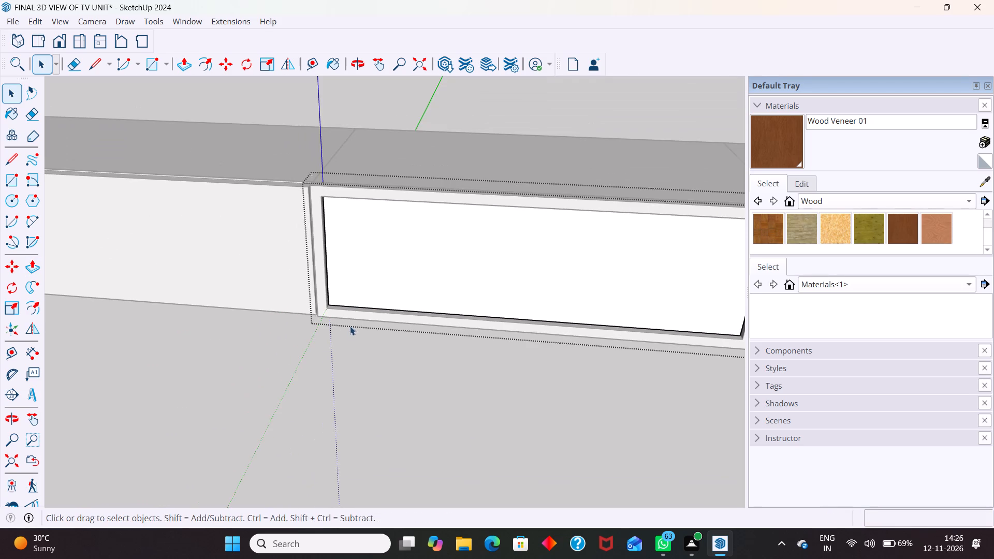
{"action": "left_click", "coordinate": [273, 392]}
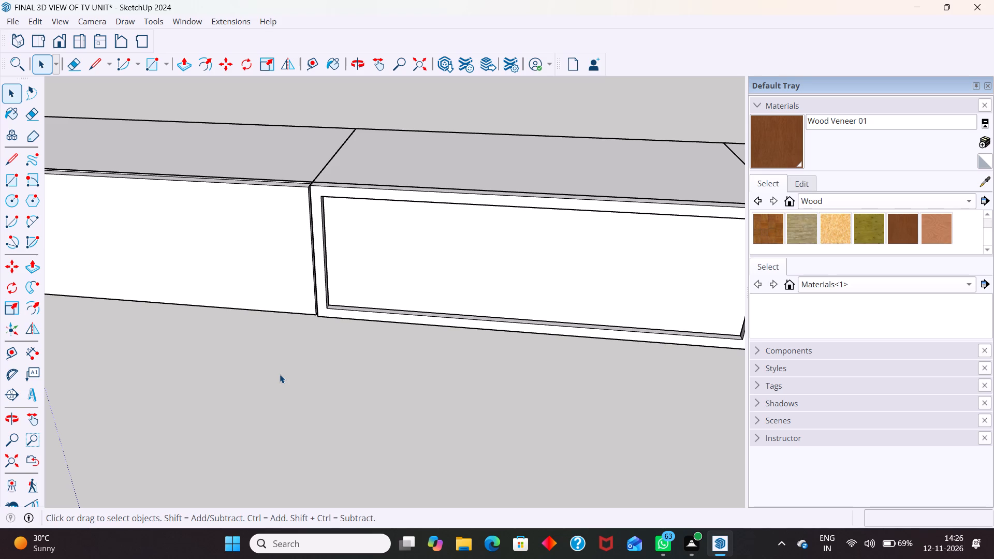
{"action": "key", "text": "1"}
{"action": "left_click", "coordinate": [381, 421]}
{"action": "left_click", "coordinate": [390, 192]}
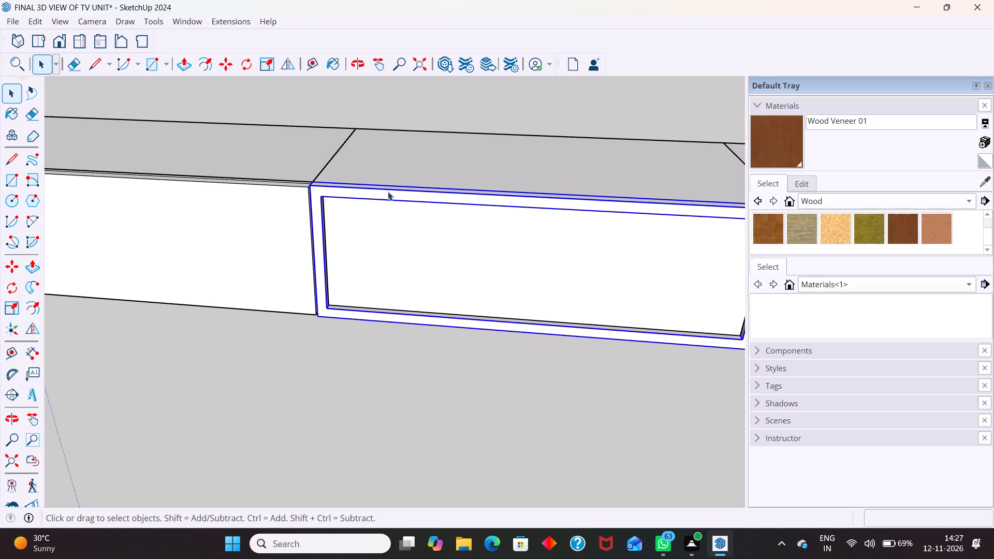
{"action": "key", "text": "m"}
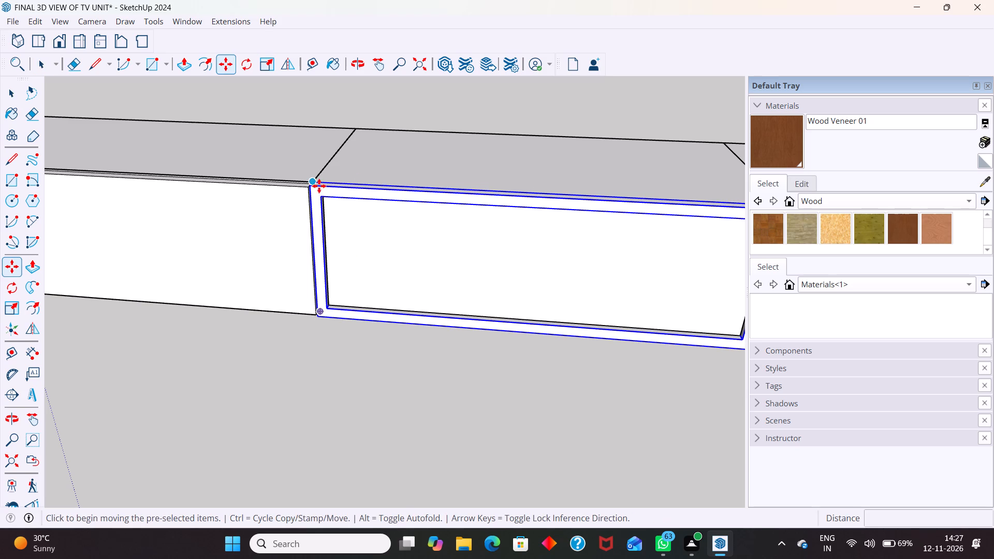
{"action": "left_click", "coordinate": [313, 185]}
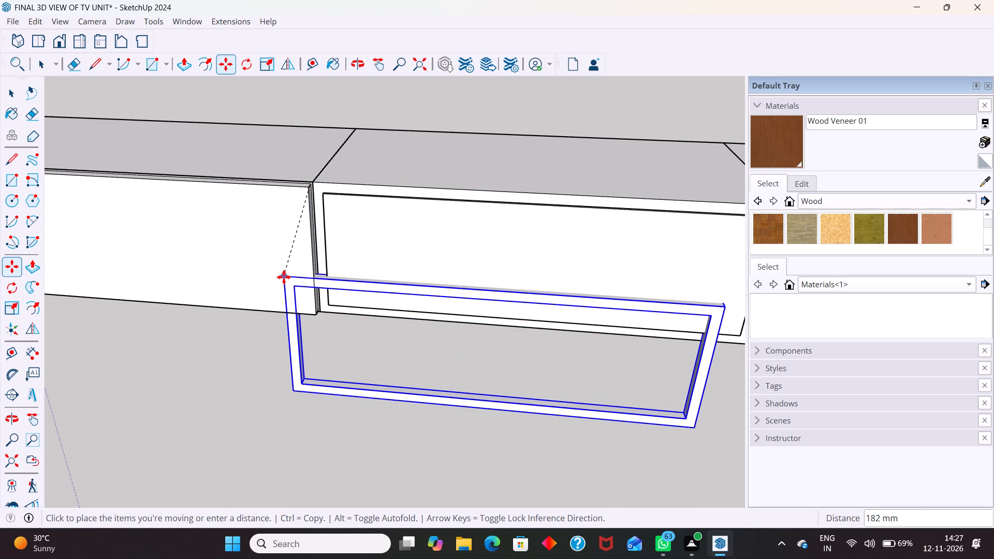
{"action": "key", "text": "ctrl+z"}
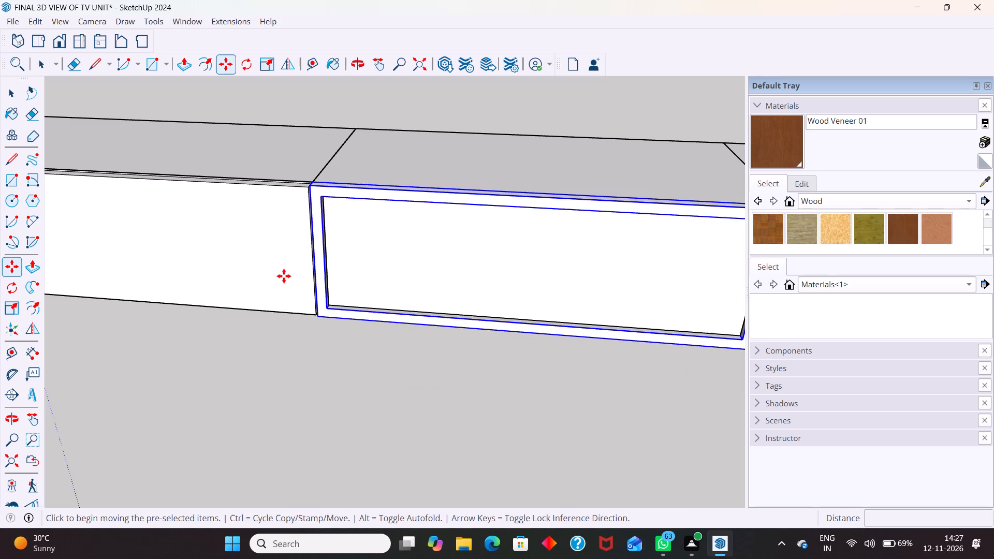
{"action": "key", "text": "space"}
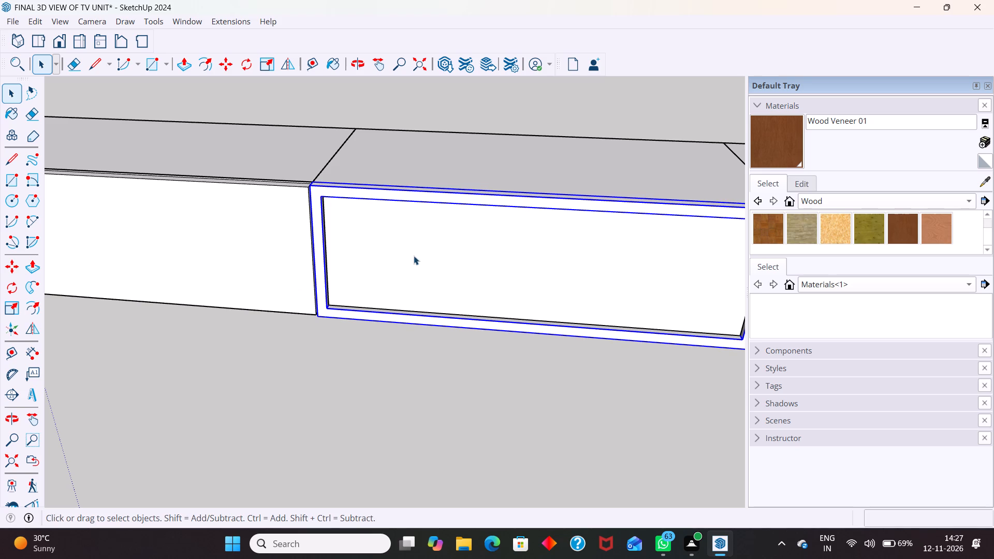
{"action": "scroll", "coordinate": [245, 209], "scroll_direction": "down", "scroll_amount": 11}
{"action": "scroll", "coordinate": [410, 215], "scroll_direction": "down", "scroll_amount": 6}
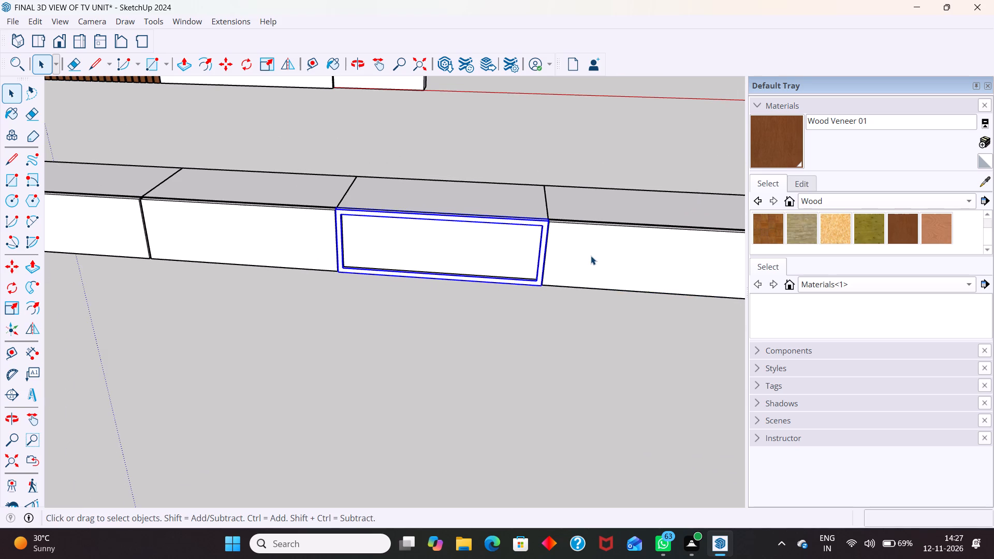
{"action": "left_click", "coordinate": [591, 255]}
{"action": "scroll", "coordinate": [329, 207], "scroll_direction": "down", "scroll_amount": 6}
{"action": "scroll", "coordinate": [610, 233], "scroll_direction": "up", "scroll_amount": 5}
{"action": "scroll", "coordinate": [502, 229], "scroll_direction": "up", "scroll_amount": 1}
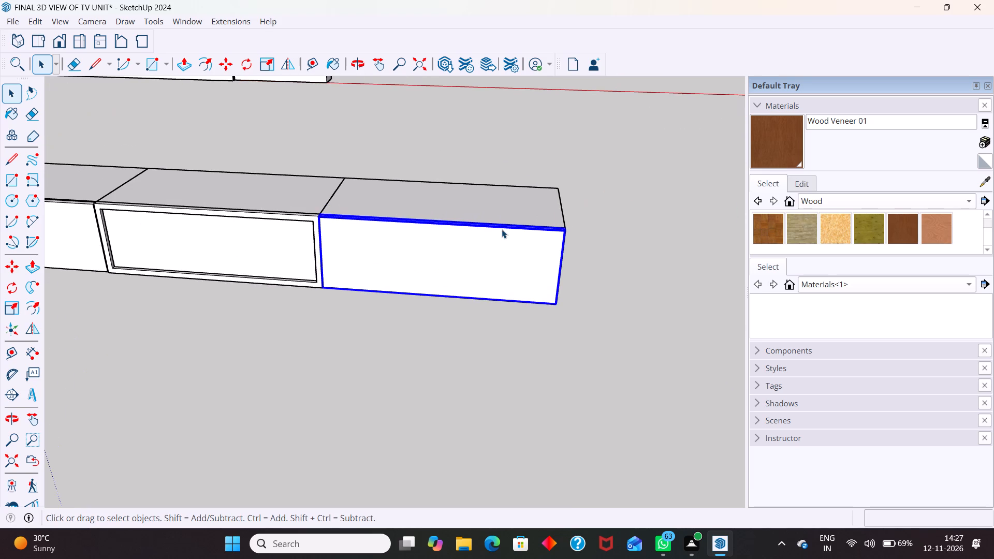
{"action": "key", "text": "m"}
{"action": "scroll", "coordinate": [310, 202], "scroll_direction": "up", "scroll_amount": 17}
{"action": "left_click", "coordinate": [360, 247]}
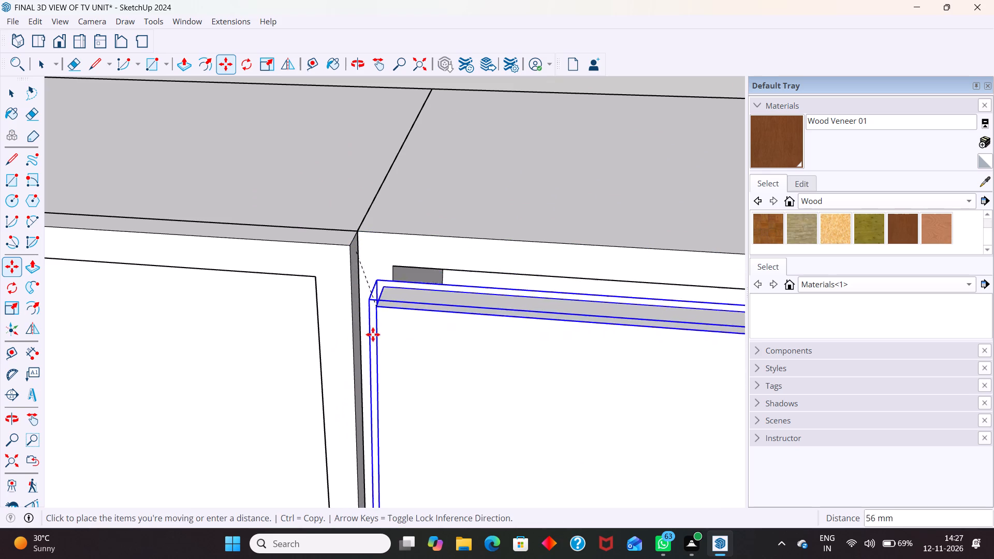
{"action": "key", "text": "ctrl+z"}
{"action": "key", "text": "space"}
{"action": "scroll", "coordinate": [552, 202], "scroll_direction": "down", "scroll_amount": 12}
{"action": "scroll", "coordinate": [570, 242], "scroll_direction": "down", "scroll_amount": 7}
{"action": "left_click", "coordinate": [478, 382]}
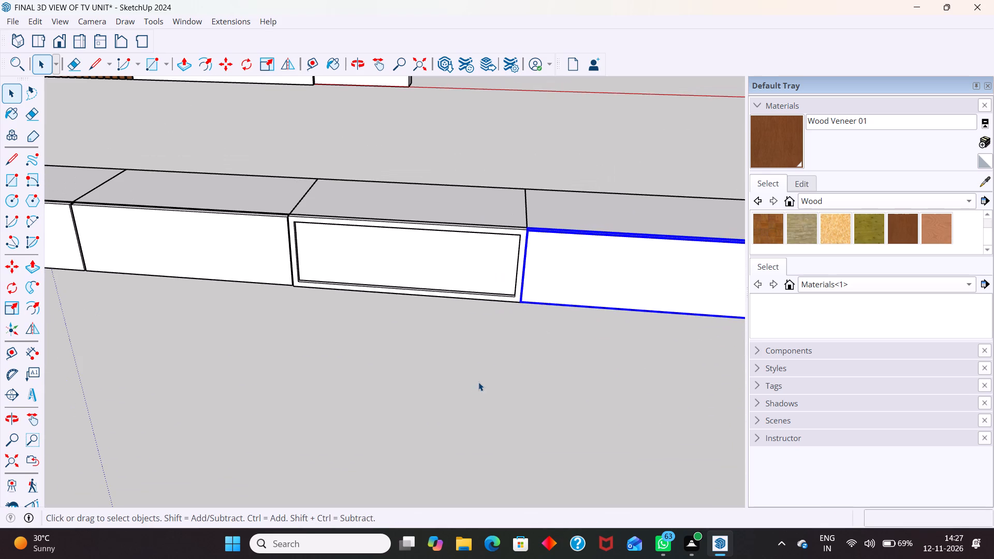
Paint the third box's border frame with 0137_Black from the Colors-Named materials.
{"action": "scroll", "coordinate": [527, 233], "scroll_direction": "up", "scroll_amount": 3}
{"action": "left_click", "coordinate": [525, 233]}
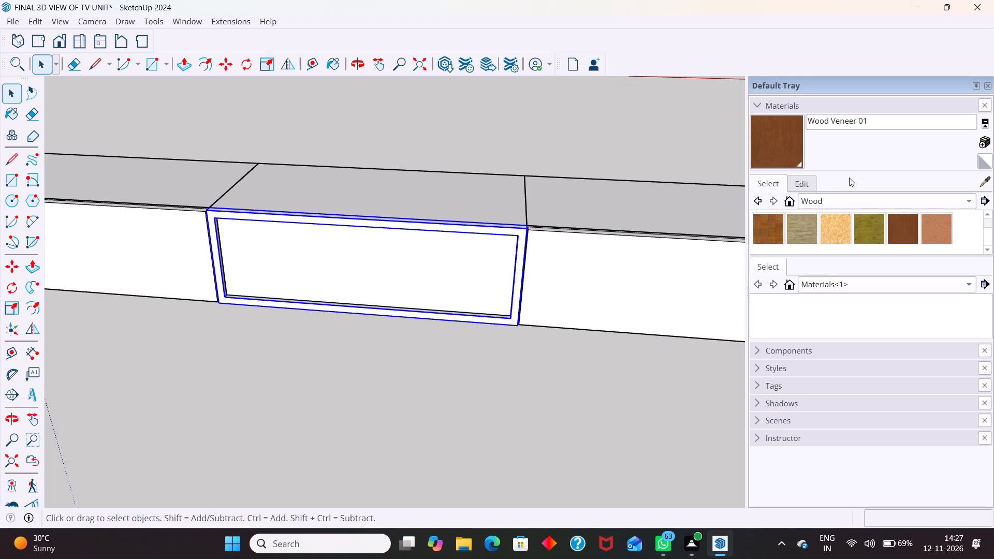
{"action": "left_click", "coordinate": [865, 197]}
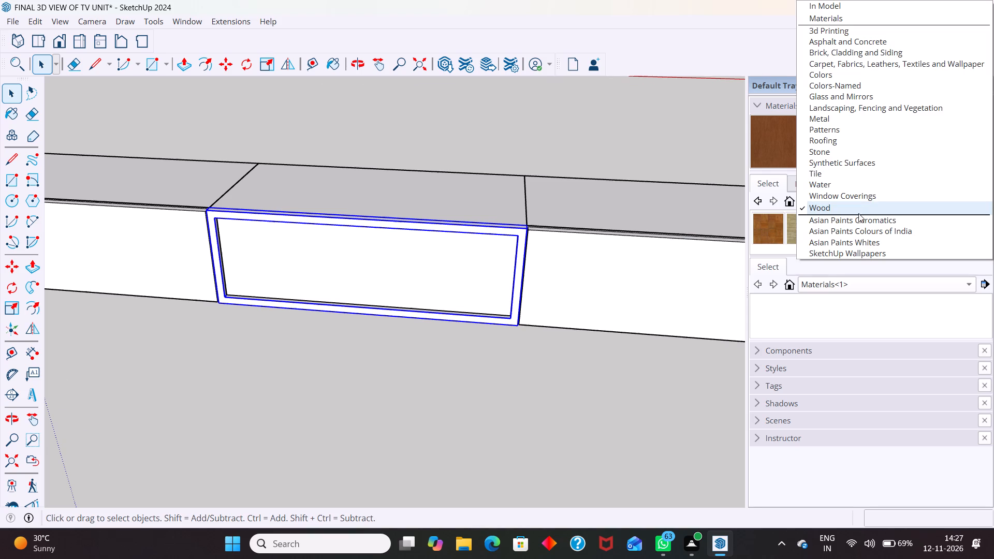
{"action": "left_click", "coordinate": [861, 87]}
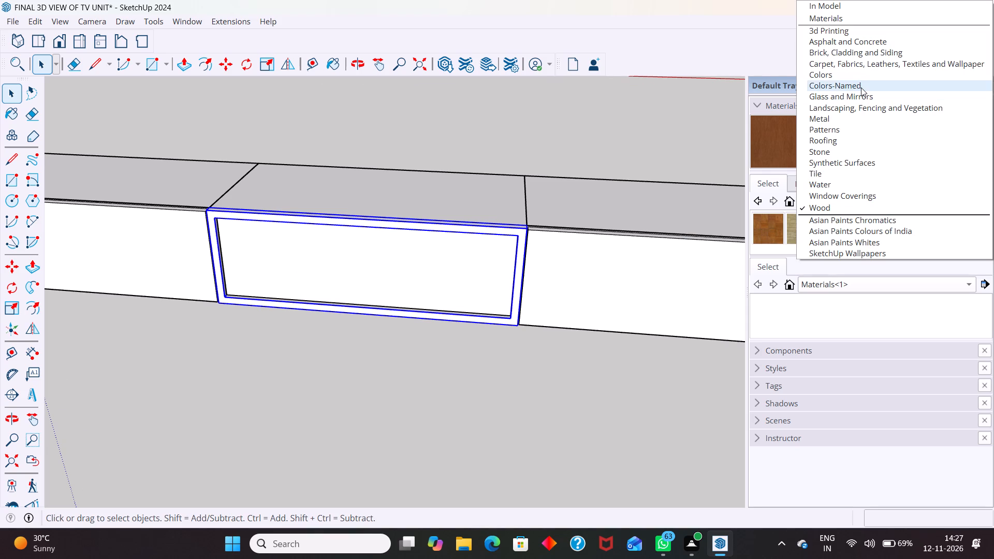
{"action": "scroll", "coordinate": [885, 229], "scroll_direction": "down", "scroll_amount": 20}
{"action": "scroll", "coordinate": [885, 229], "scroll_direction": "down", "scroll_amount": 4}
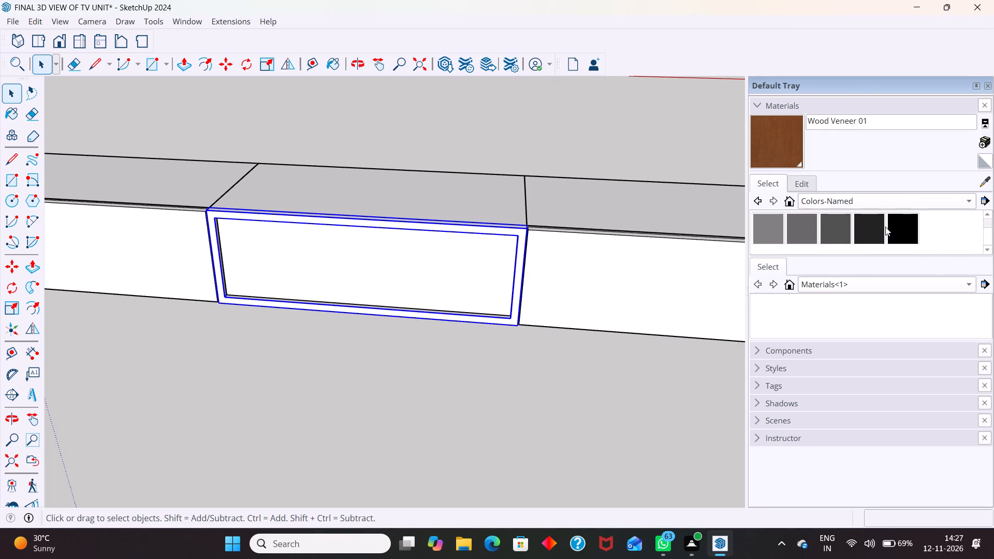
{"action": "left_click", "coordinate": [905, 228]}
{"action": "scroll", "coordinate": [512, 227], "scroll_direction": "up", "scroll_amount": 5}
{"action": "left_click", "coordinate": [528, 232]}
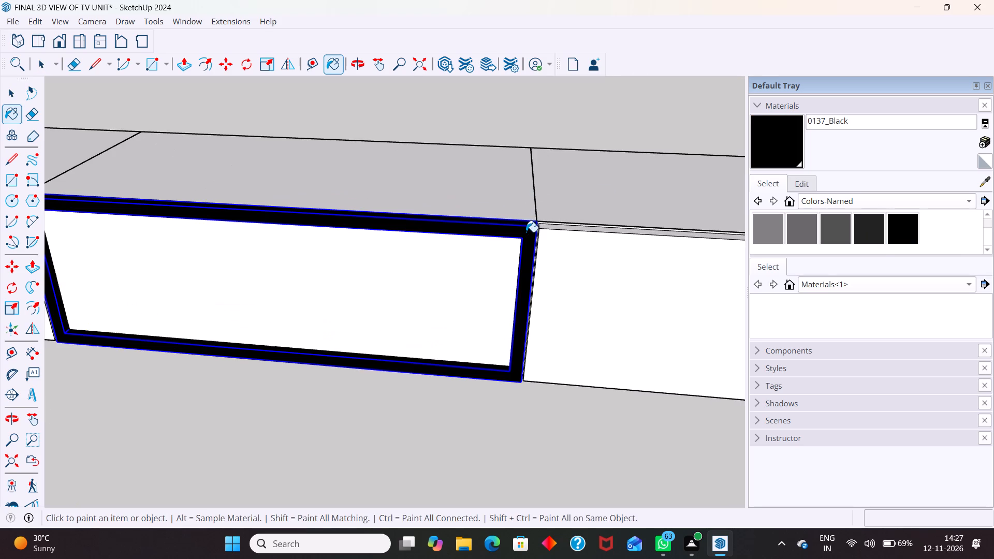
{"action": "key", "text": "space"}
Paint the inner panel inside the black frame with Translucent Glass Blue from the Glass and Mirrors materials.
{"action": "left_click", "coordinate": [476, 277]}
{"action": "left_click", "coordinate": [827, 203]}
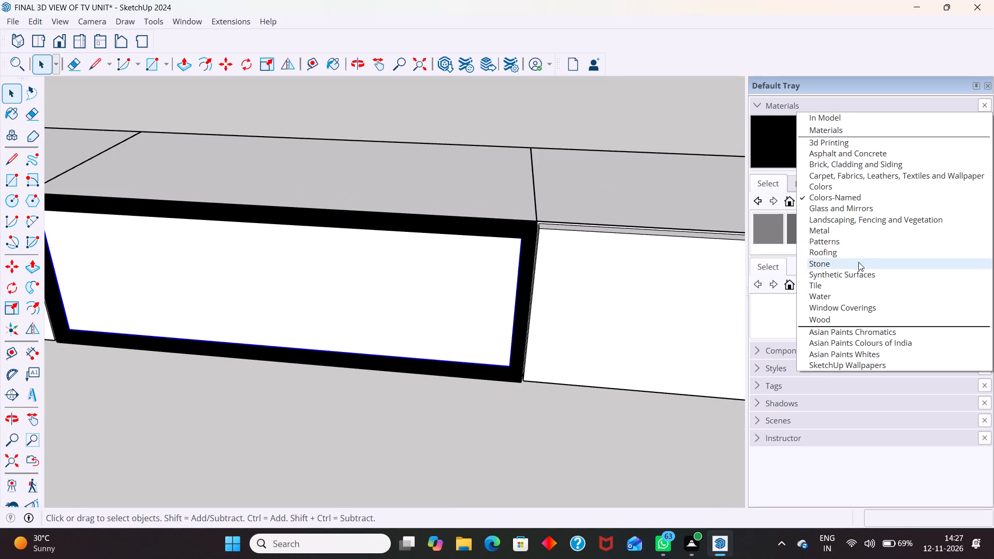
{"action": "left_click", "coordinate": [879, 204]}
{"action": "left_click", "coordinate": [876, 229]}
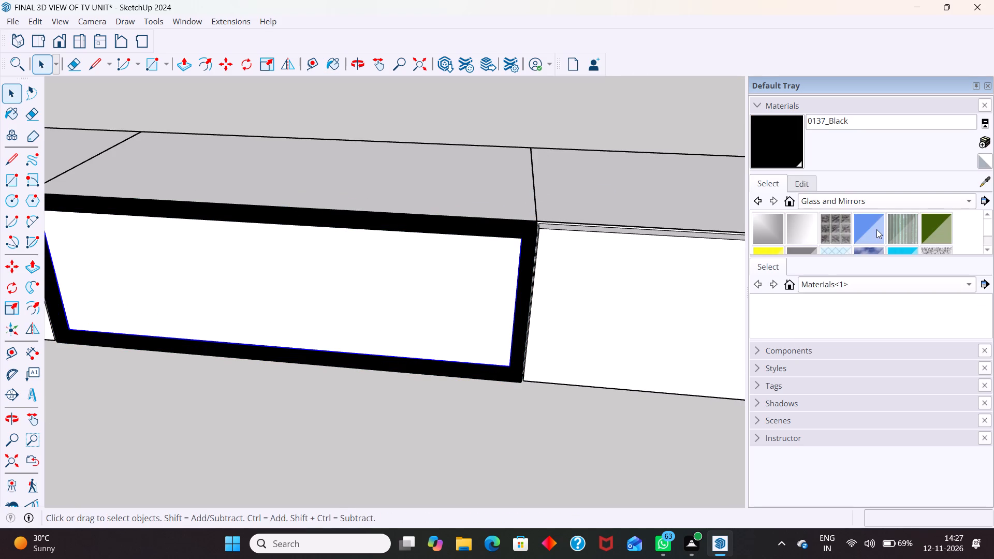
{"action": "left_click", "coordinate": [433, 275]}
{"action": "key", "text": "space"}
{"action": "scroll", "coordinate": [556, 246], "scroll_direction": "down", "scroll_amount": 13}
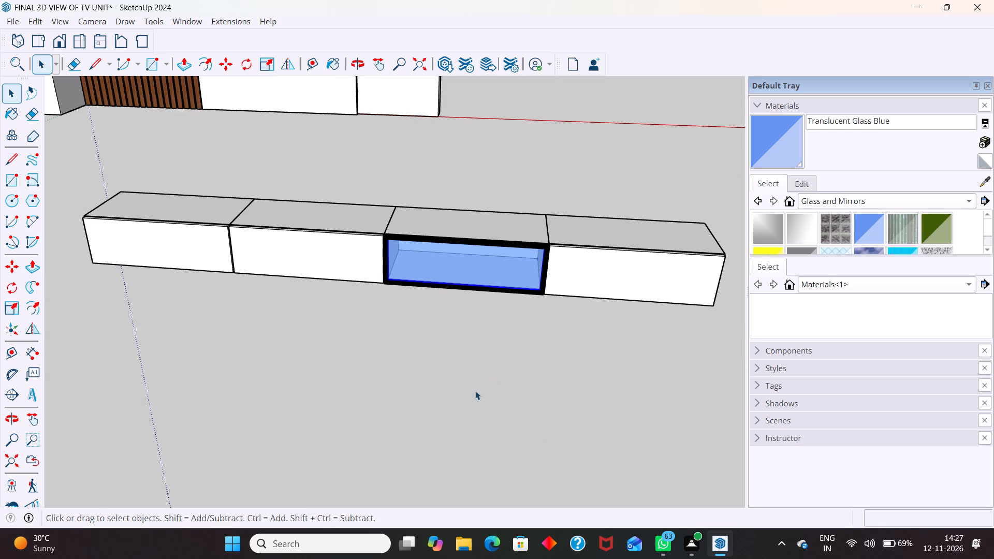
{"action": "left_click", "coordinate": [455, 405]}
Examine the row of boxes and the glazed third front from the front, the side and above.
{"action": "middle_click_drag", "start_coordinate": [546, 216], "coordinate": [543, 208]}
{"action": "scroll", "coordinate": [583, 241], "scroll_direction": "up", "scroll_amount": 1}
{"action": "middle_click_drag", "start_coordinate": [583, 241], "coordinate": [569, 146]}
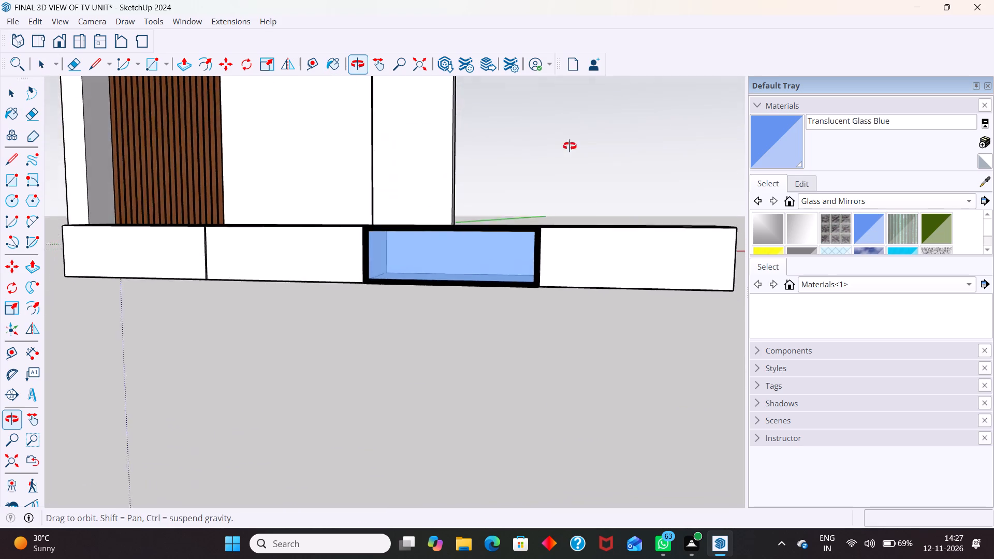
{"action": "middle_click_drag", "start_coordinate": [569, 146], "coordinate": [575, 124]}
{"action": "middle_click_drag", "start_coordinate": [548, 196], "coordinate": [418, 239]}
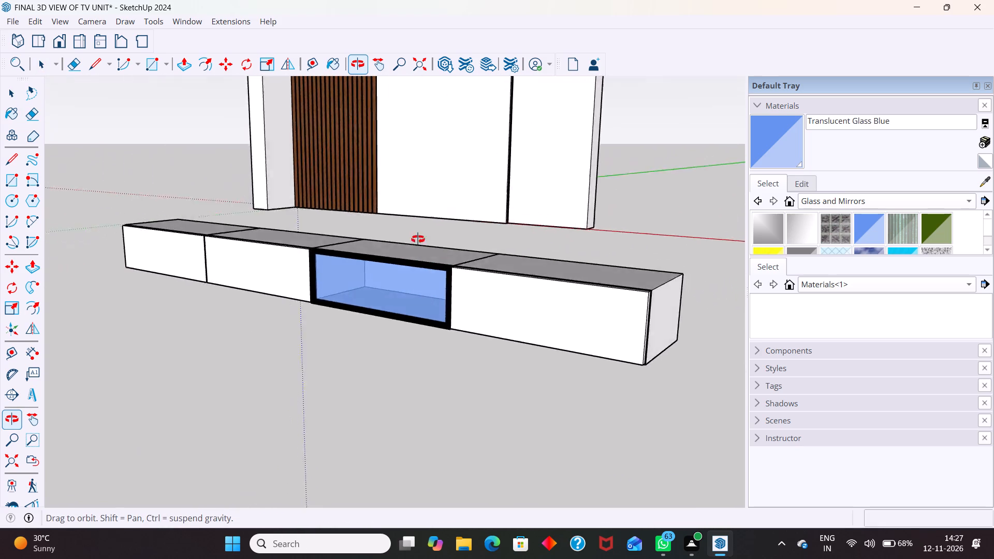
{"action": "middle_click_drag", "start_coordinate": [418, 239], "coordinate": [478, 226]}
{"action": "scroll", "coordinate": [477, 232], "scroll_direction": "down", "scroll_amount": 5}
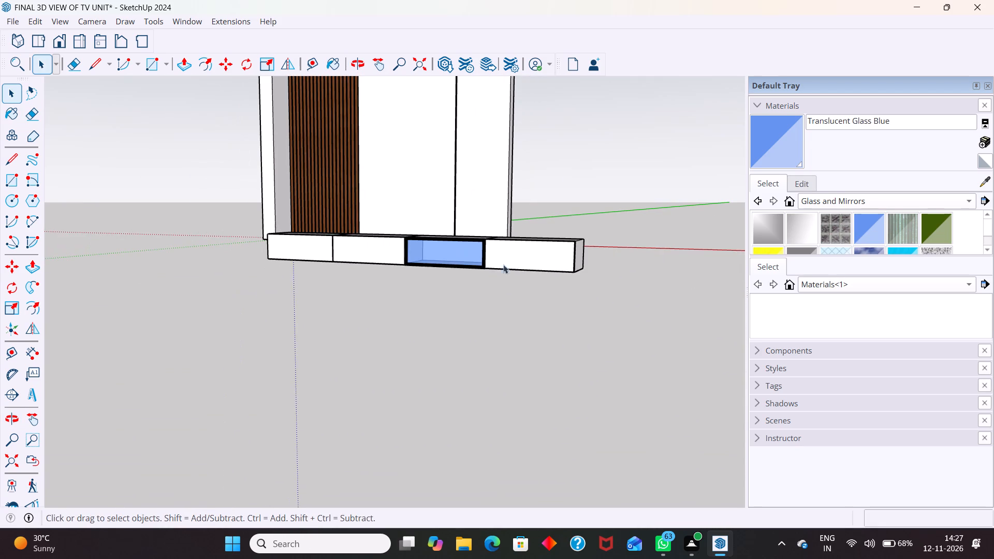
{"action": "middle_click_drag", "start_coordinate": [495, 297], "coordinate": [378, 318]}
{"action": "scroll", "coordinate": [417, 235], "scroll_direction": "up", "scroll_amount": 5}
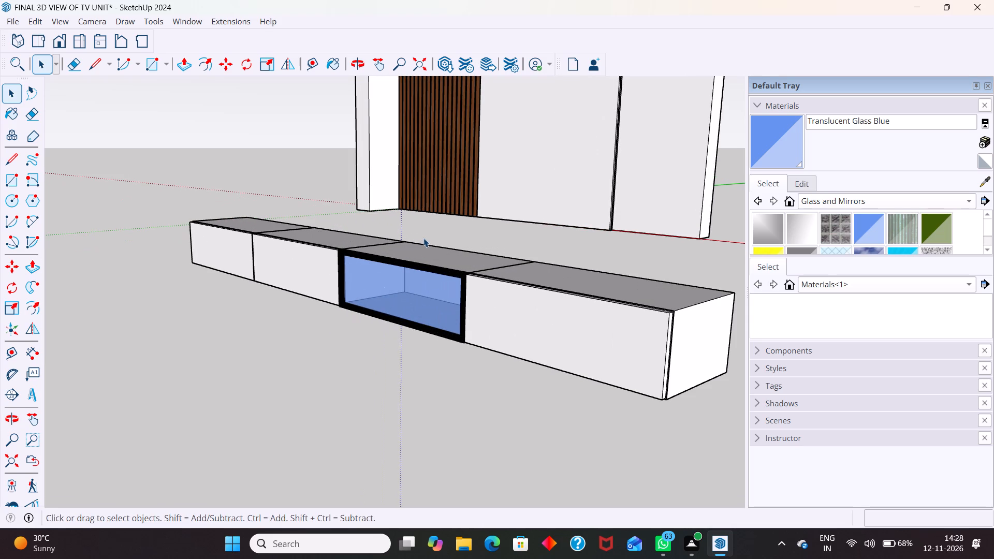
{"action": "middle_click_drag", "start_coordinate": [509, 258], "coordinate": [334, 290]}
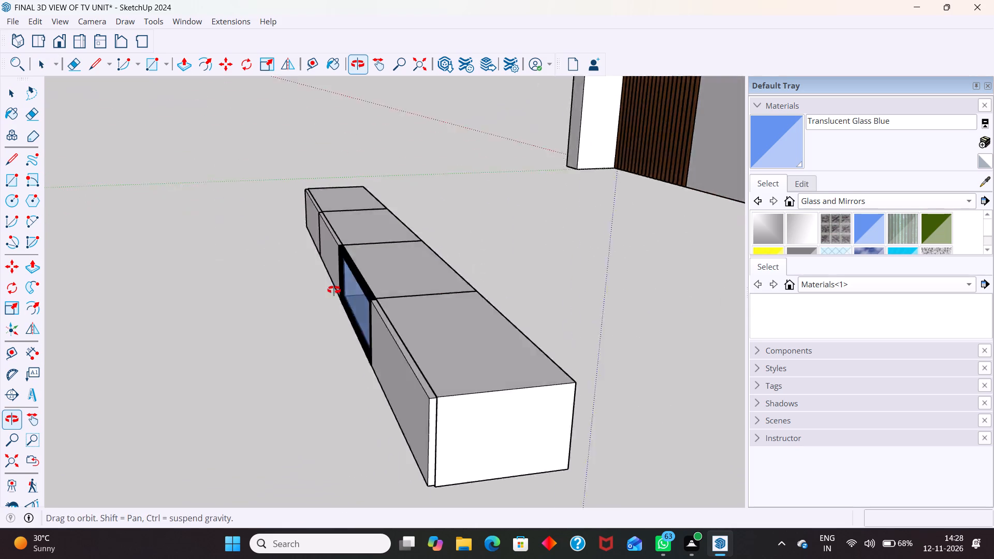
{"action": "middle_click_drag", "start_coordinate": [334, 290], "coordinate": [321, 289]}
{"action": "scroll", "coordinate": [361, 232], "scroll_direction": "down", "scroll_amount": 5}
{"action": "middle_click_drag", "start_coordinate": [320, 296], "coordinate": [605, 299]}
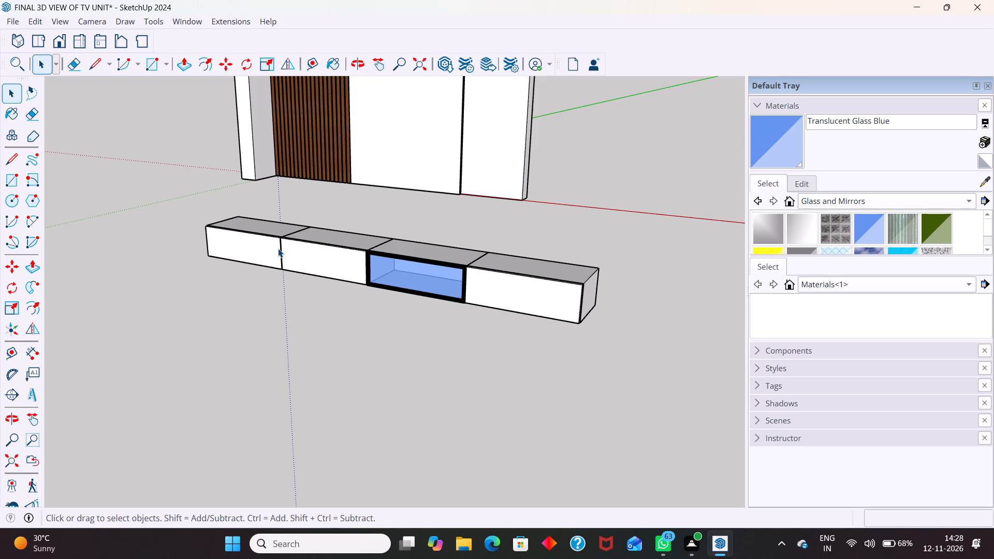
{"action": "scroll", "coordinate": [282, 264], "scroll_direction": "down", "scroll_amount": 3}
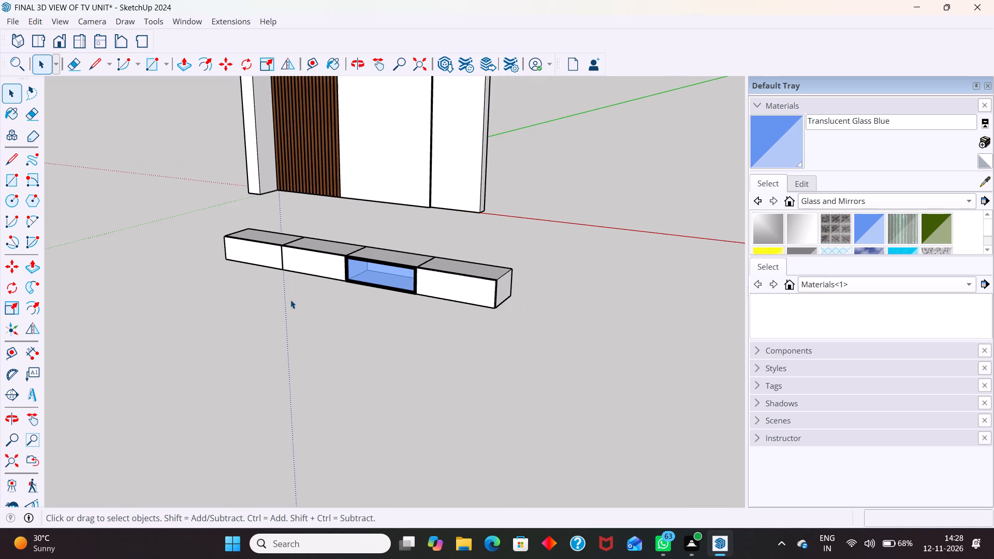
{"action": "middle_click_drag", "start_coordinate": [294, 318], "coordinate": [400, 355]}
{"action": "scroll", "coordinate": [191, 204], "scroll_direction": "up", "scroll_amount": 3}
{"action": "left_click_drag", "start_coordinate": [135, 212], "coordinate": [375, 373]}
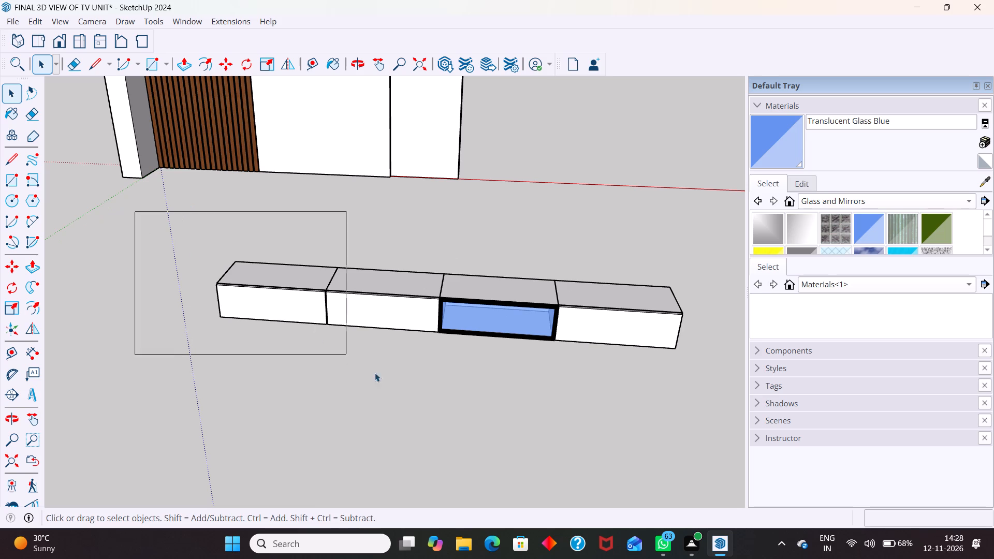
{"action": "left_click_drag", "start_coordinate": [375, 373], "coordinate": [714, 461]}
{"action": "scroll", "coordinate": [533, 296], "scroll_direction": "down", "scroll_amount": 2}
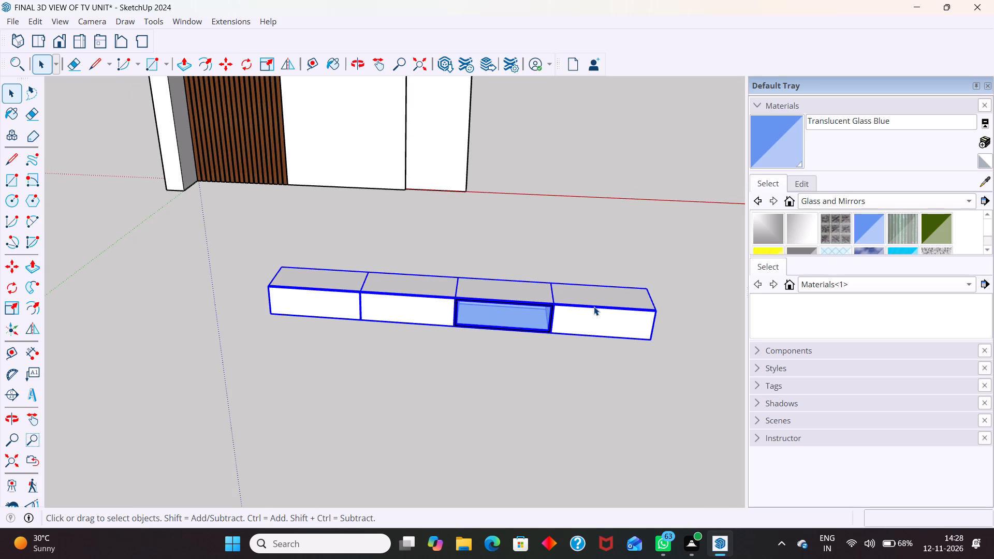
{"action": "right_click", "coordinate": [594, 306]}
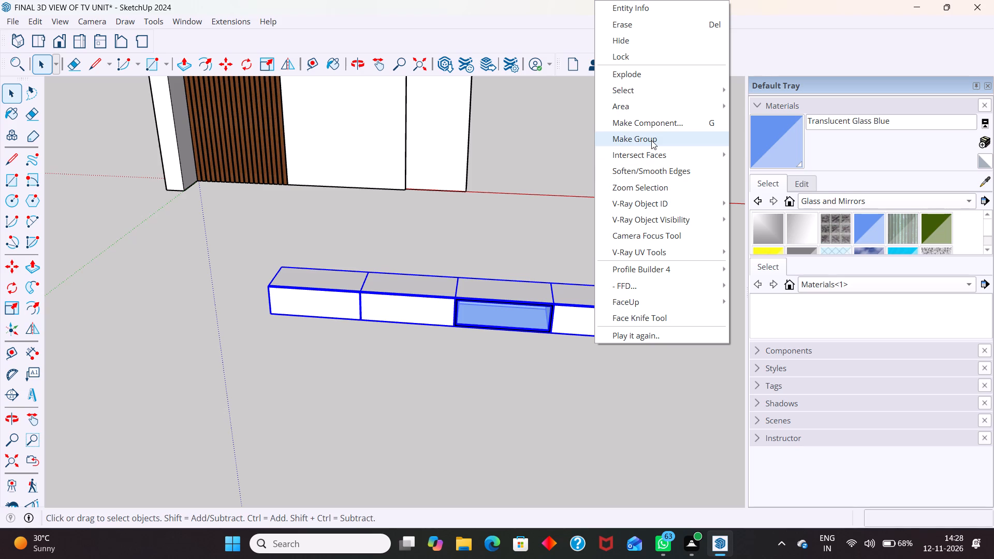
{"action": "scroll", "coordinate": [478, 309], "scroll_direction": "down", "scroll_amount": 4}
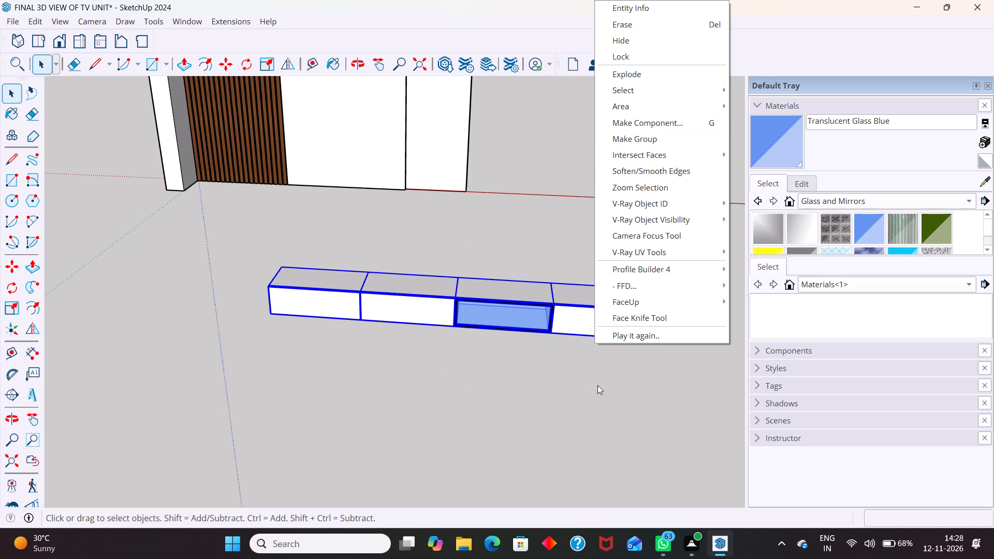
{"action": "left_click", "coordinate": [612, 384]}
Select the whole row of boxes and move it about 2541 mm toward the TV unit's back panel.
{"action": "left_click_drag", "start_coordinate": [225, 203], "coordinate": [657, 434]}
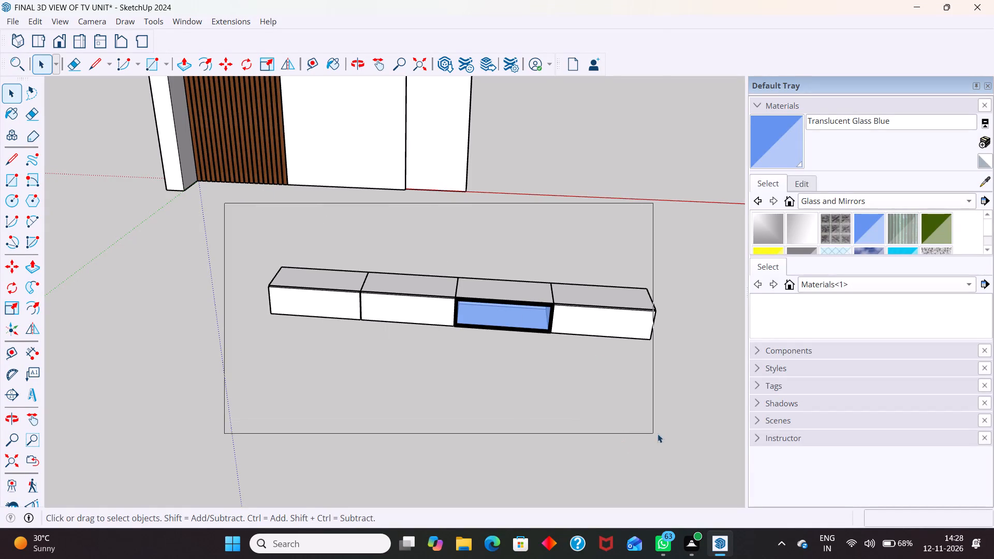
{"action": "left_click_drag", "start_coordinate": [657, 434], "coordinate": [678, 435]}
{"action": "key", "text": "m"}
{"action": "middle_click_drag", "start_coordinate": [704, 405], "coordinate": [408, 334]}
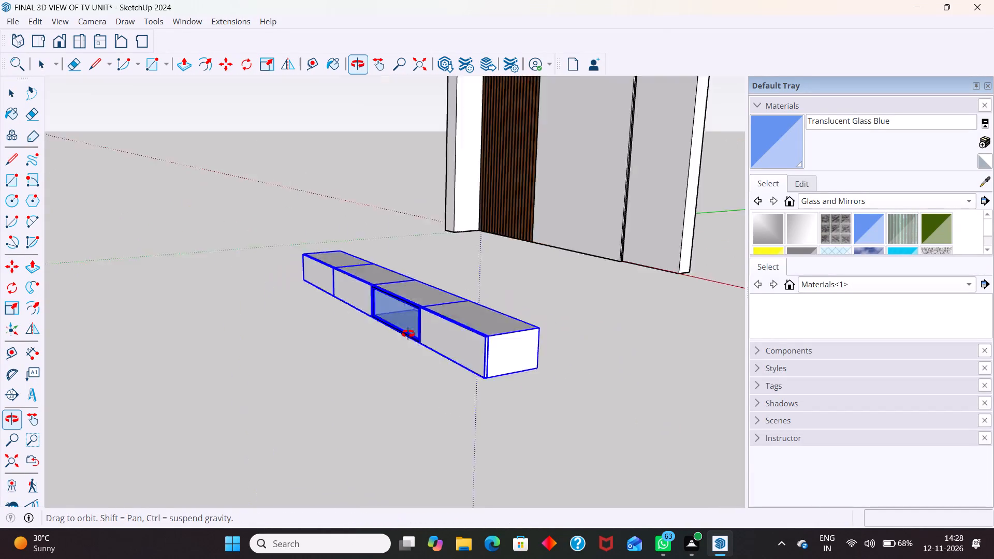
{"action": "middle_click_drag", "start_coordinate": [408, 334], "coordinate": [281, 288]}
{"action": "scroll", "coordinate": [370, 289], "scroll_direction": "up", "scroll_amount": 3}
{"action": "left_click_drag", "start_coordinate": [336, 324], "coordinate": [342, 327]}
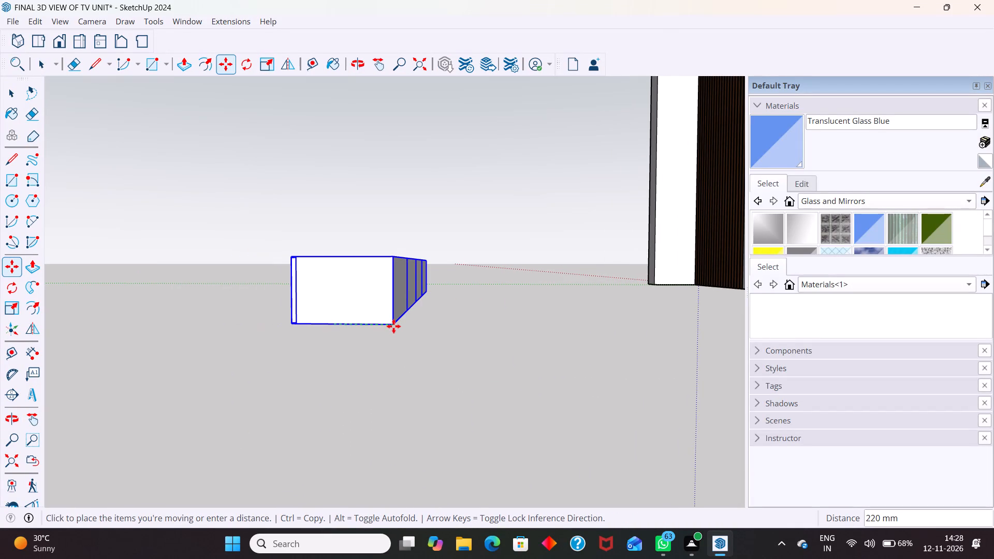
{"action": "scroll", "coordinate": [345, 315], "scroll_direction": "down", "scroll_amount": 9}
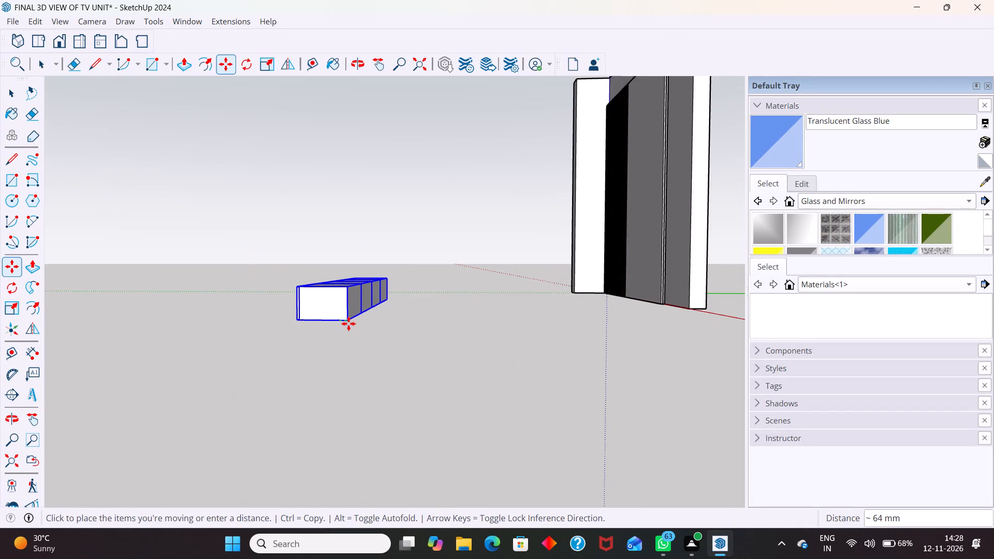
{"action": "scroll", "coordinate": [619, 293], "scroll_direction": "up", "scroll_amount": 10}
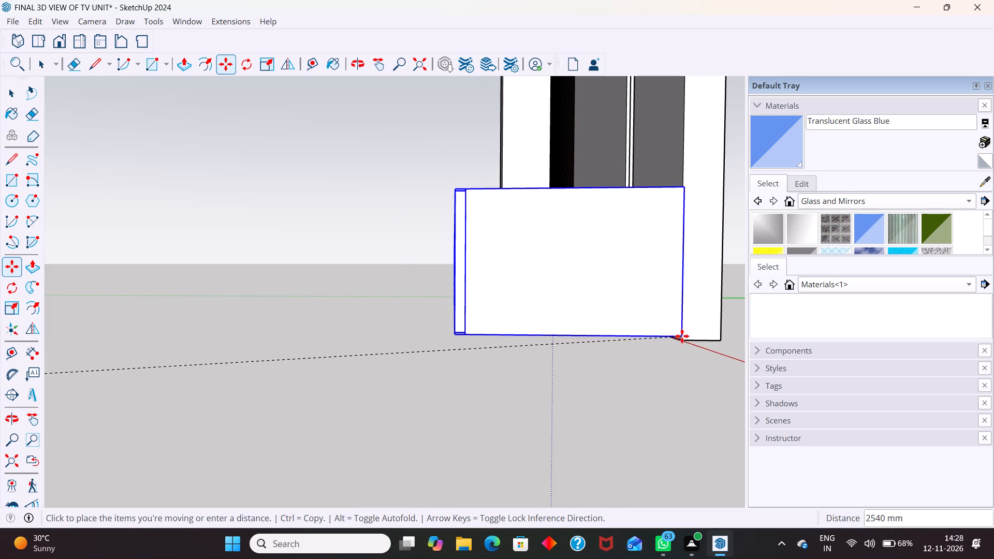
{"action": "left_click", "coordinate": [682, 342]}
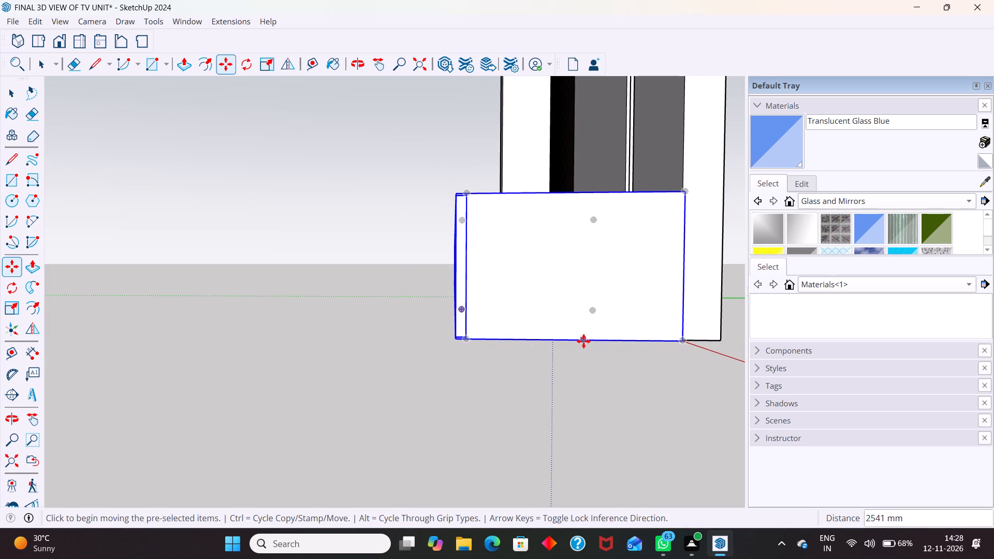
Move the box row about 1656 mm, snapping its end box's rear bottom corner to the back panel's front bottom corner.
{"action": "scroll", "coordinate": [583, 343], "scroll_direction": "down", "scroll_amount": 6}
{"action": "middle_click_drag", "start_coordinate": [688, 314], "coordinate": [649, 344]}
{"action": "scroll", "coordinate": [580, 391], "scroll_direction": "up", "scroll_amount": 4}
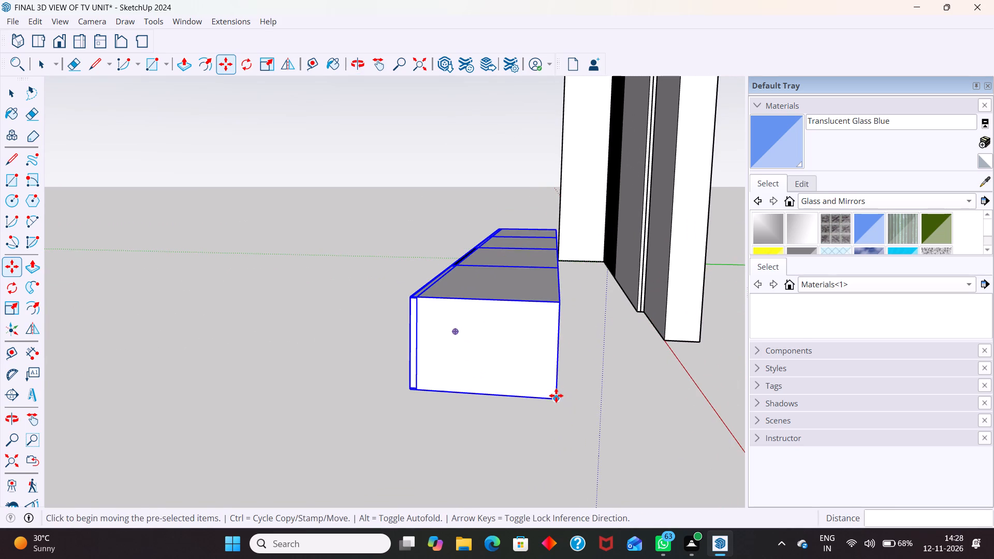
{"action": "left_click_drag", "start_coordinate": [556, 397], "coordinate": [563, 396]}
{"action": "left_click", "coordinate": [663, 340]}
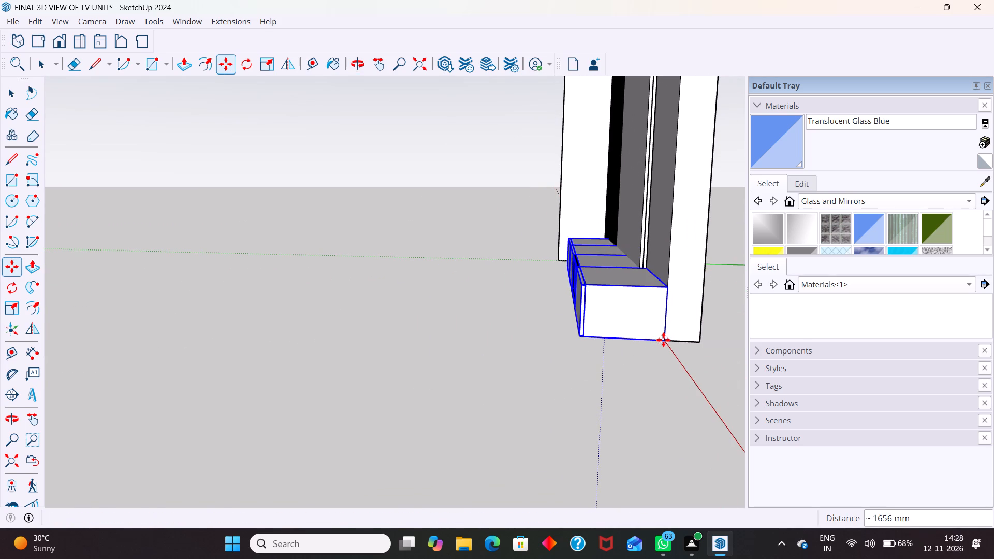
Raise the selected box row 430 mm straight up along the blue axis from its end box's rear bottom corner, and deselect it.
{"action": "scroll", "coordinate": [596, 364], "scroll_direction": "down", "scroll_amount": 7}
{"action": "middle_click_drag", "start_coordinate": [595, 364], "coordinate": [737, 353]}
{"action": "scroll", "coordinate": [658, 268], "scroll_direction": "up", "scroll_amount": 6}
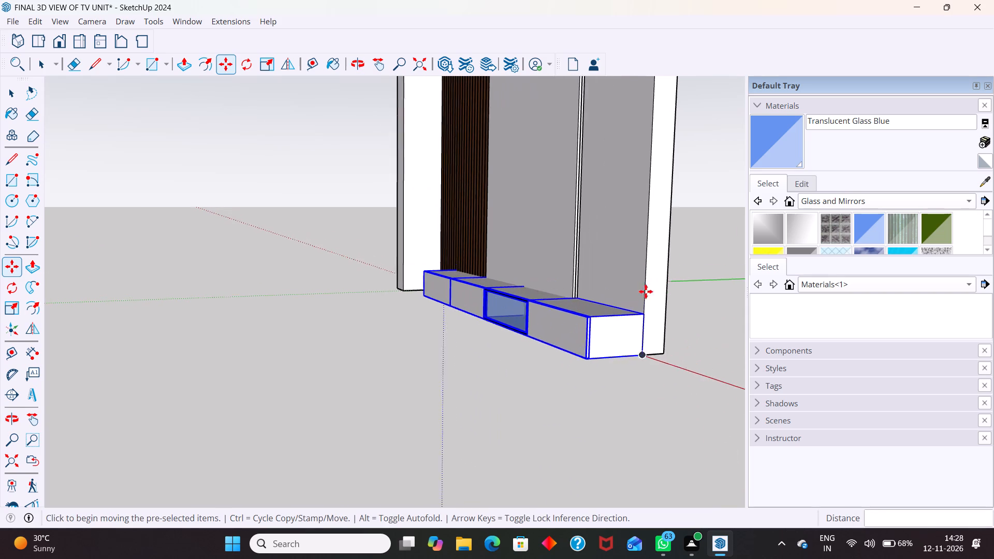
{"action": "scroll", "coordinate": [643, 362], "scroll_direction": "up", "scroll_amount": 4}
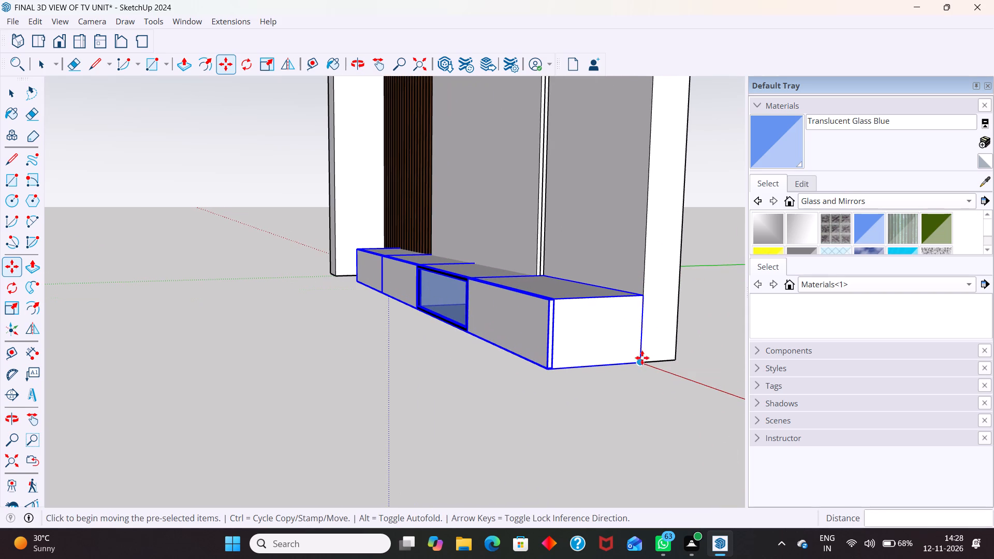
{"action": "left_click", "coordinate": [642, 364]}
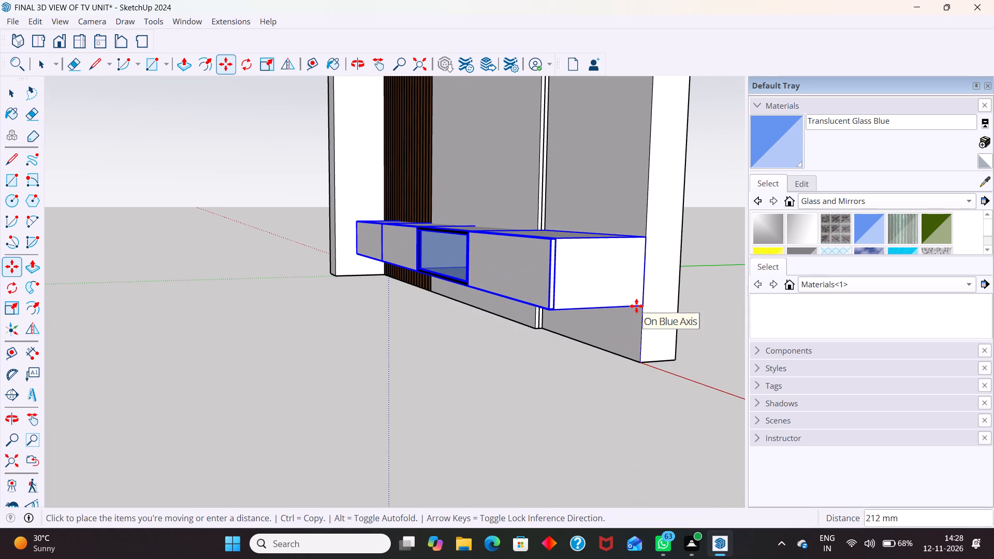
{"action": "key", "text": "Up"}
{"action": "type", "text": "430"}
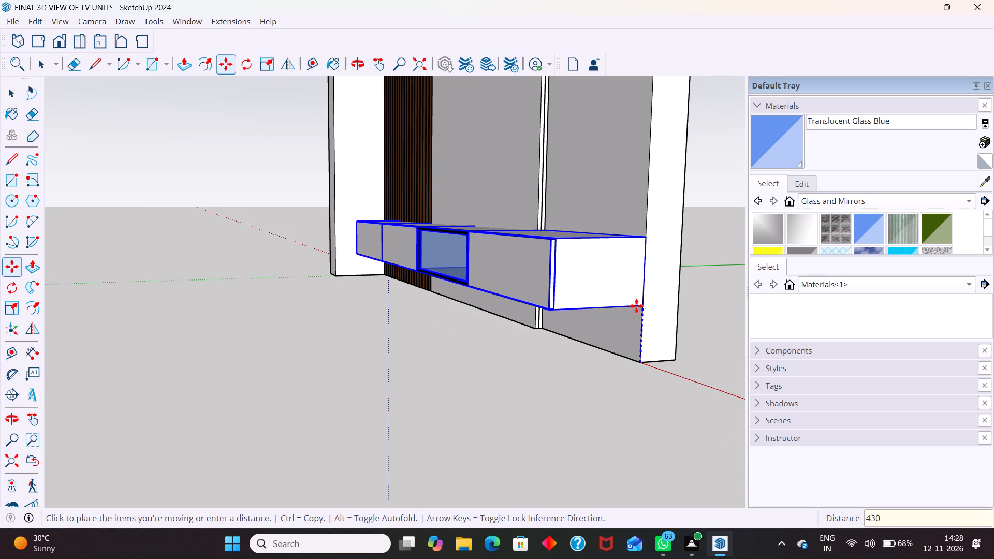
{"action": "key", "text": "Return"}
{"action": "key", "text": "space"}
{"action": "scroll", "coordinate": [488, 289], "scroll_direction": "down", "scroll_amount": 7}
{"action": "middle_click_drag", "start_coordinate": [403, 310], "coordinate": [637, 332]}
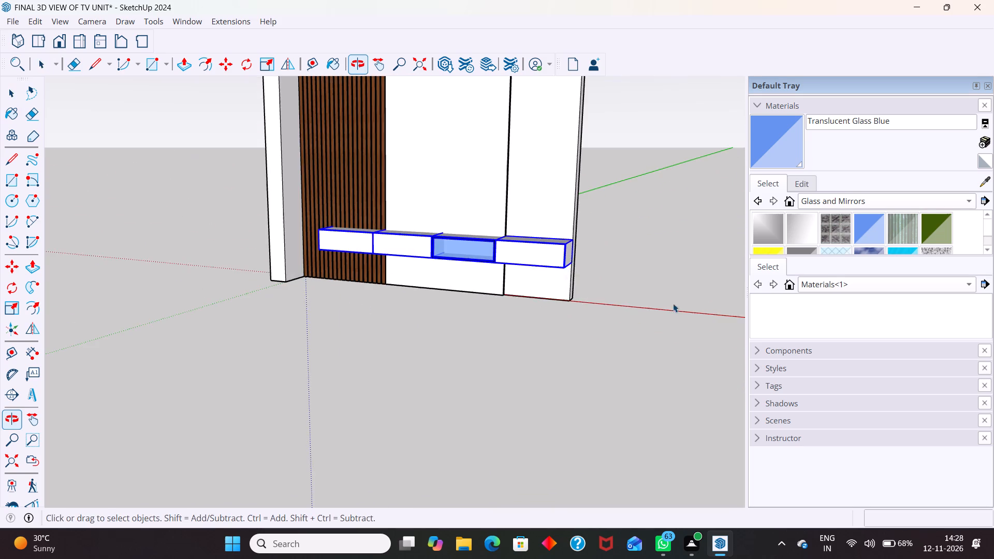
{"action": "scroll", "coordinate": [529, 266], "scroll_direction": "up", "scroll_amount": 4}
{"action": "left_click", "coordinate": [416, 390]}
Examine the raised box row against the veneer strips and back panel from the front and above.
{"action": "middle_click_drag", "start_coordinate": [324, 311], "coordinate": [359, 356]}
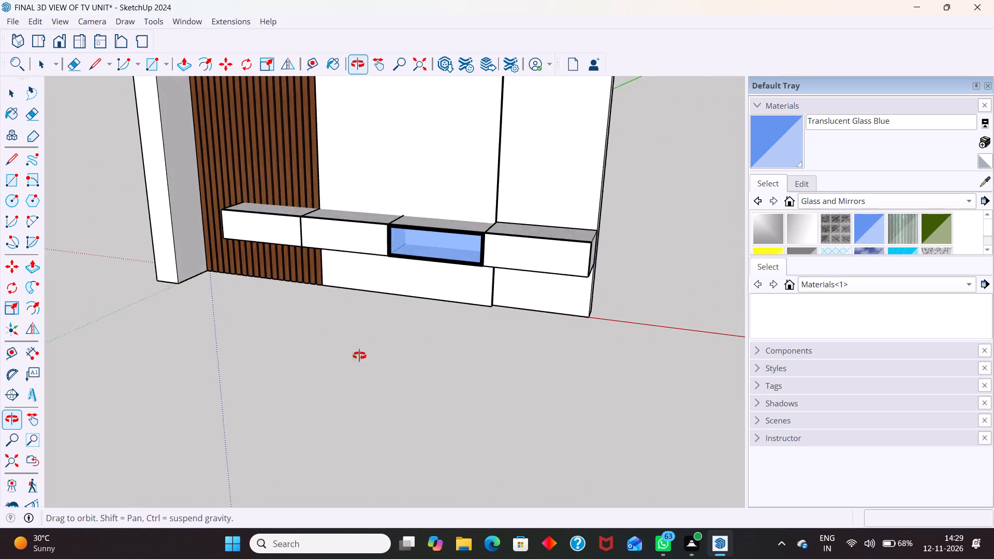
{"action": "middle_click_drag", "start_coordinate": [359, 356], "coordinate": [465, 289]}
{"action": "scroll", "coordinate": [364, 297], "scroll_direction": "down", "scroll_amount": 8}
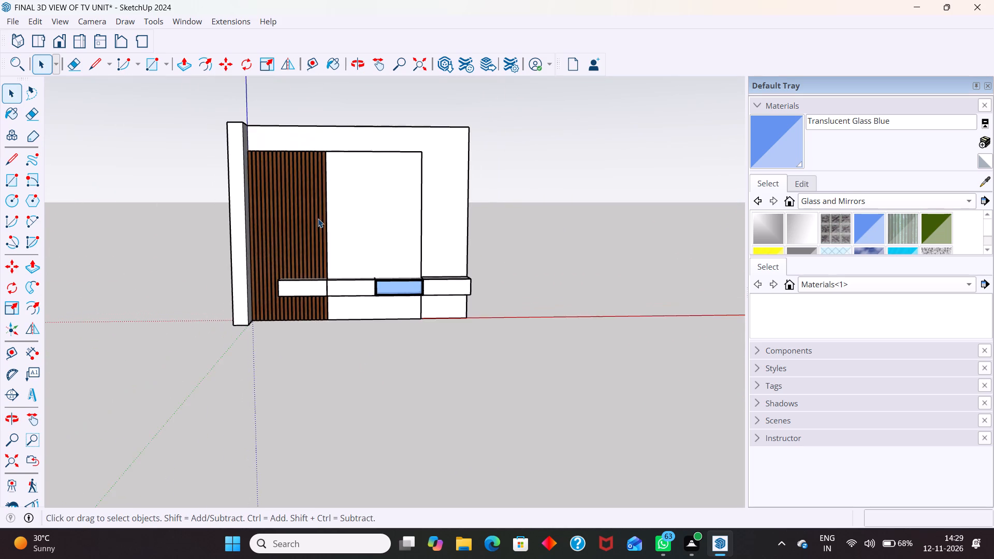
{"action": "scroll", "coordinate": [294, 235], "scroll_direction": "up", "scroll_amount": 1}
{"action": "middle_click_drag", "start_coordinate": [240, 267], "coordinate": [225, 279]}
{"action": "middle_click_drag", "start_coordinate": [216, 231], "coordinate": [193, 298]}
{"action": "scroll", "coordinate": [194, 308], "scroll_direction": "down", "scroll_amount": 4}
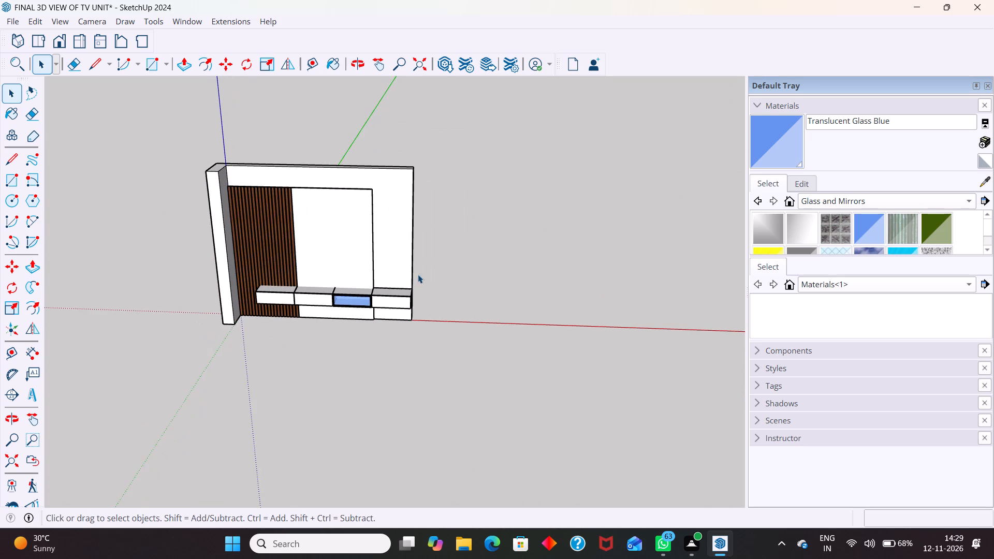
{"action": "scroll", "coordinate": [452, 209], "scroll_direction": "up", "scroll_amount": 2}
{"action": "middle_click_drag", "start_coordinate": [302, 301], "coordinate": [304, 306]}
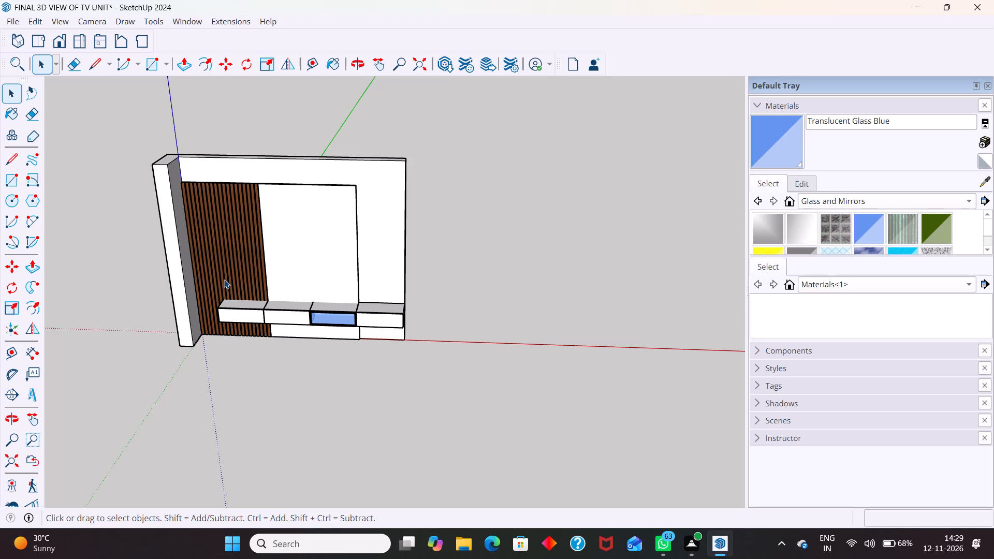
{"action": "middle_click_drag", "start_coordinate": [206, 288], "coordinate": [239, 312]}
{"action": "scroll", "coordinate": [262, 321], "scroll_direction": "up", "scroll_amount": 20}
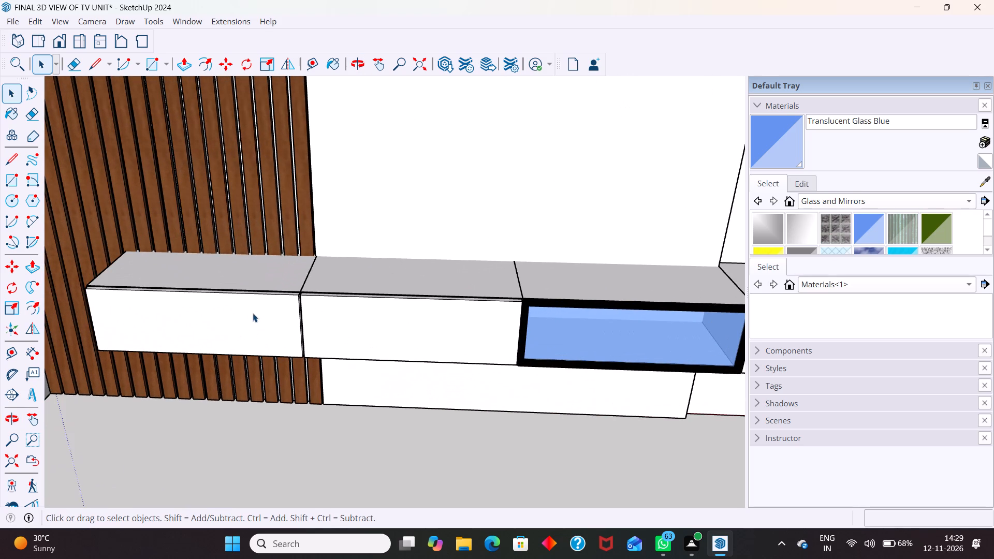
Examine the first box's front panel and the junction of the box tops with the veneer strips and back panel.
{"action": "left_click", "coordinate": [253, 313]}
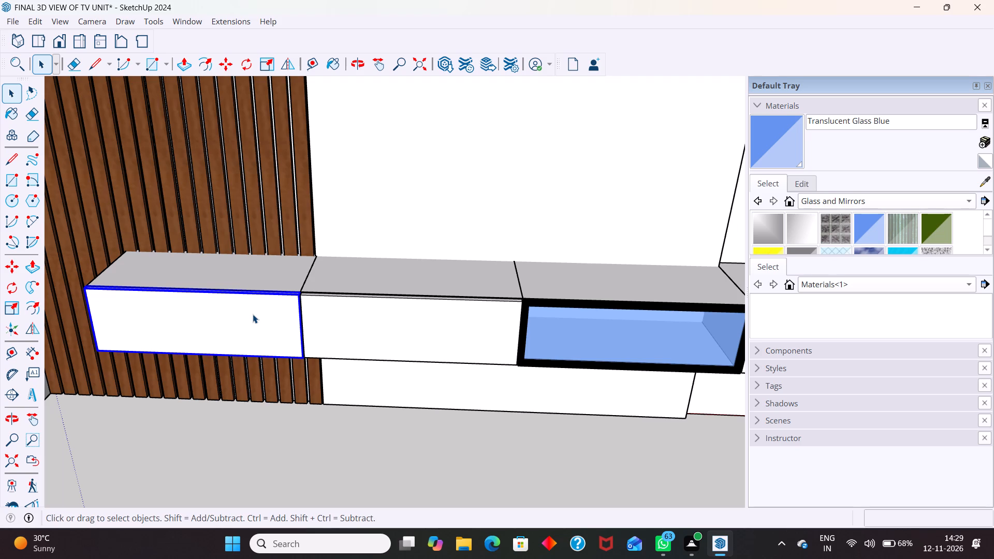
{"action": "scroll", "coordinate": [334, 262], "scroll_direction": "down", "scroll_amount": 5}
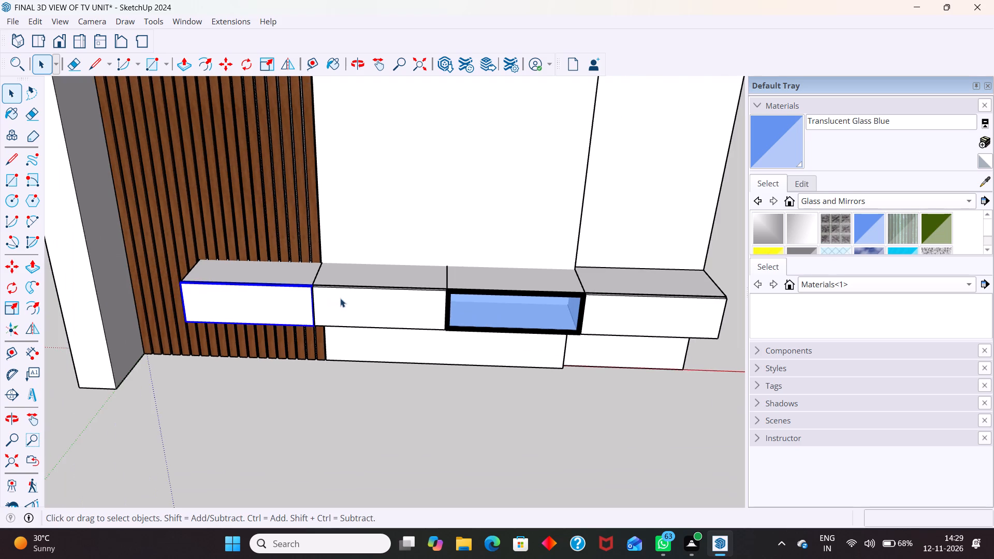
{"action": "middle_click_drag", "start_coordinate": [347, 317], "coordinate": [171, 351]}
{"action": "scroll", "coordinate": [369, 282], "scroll_direction": "up", "scroll_amount": 5}
{"action": "scroll", "coordinate": [359, 174], "scroll_direction": "up", "scroll_amount": 11}
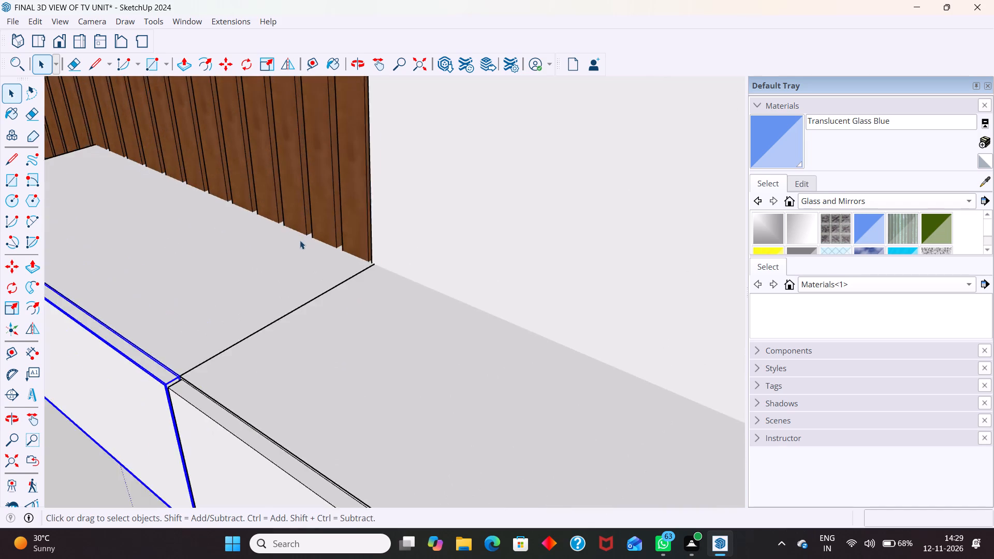
{"action": "middle_click_drag", "start_coordinate": [371, 269], "coordinate": [278, 295]}
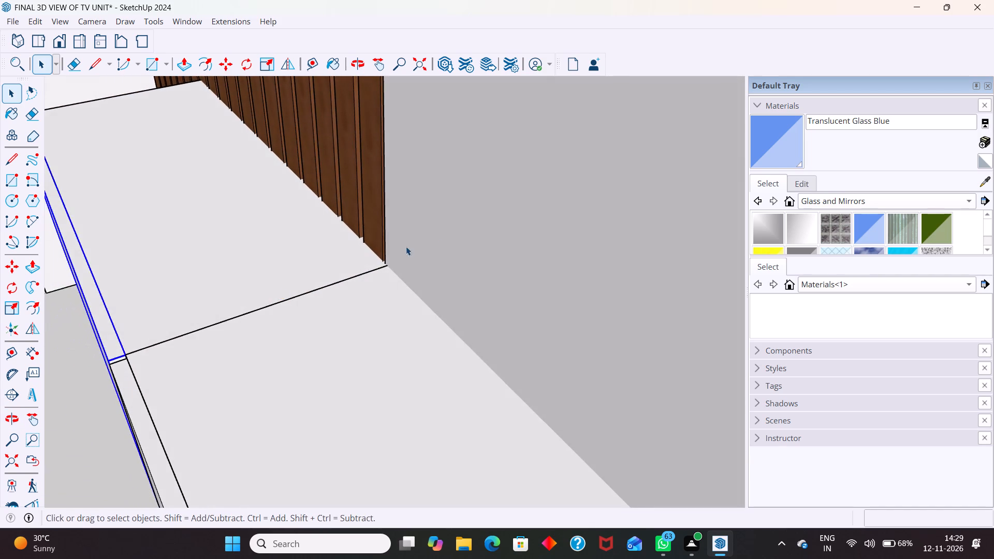
{"action": "scroll", "coordinate": [456, 236], "scroll_direction": "up", "scroll_amount": 4}
{"action": "scroll", "coordinate": [399, 251], "scroll_direction": "up", "scroll_amount": 3}
{"action": "scroll", "coordinate": [371, 251], "scroll_direction": "down", "scroll_amount": 13}
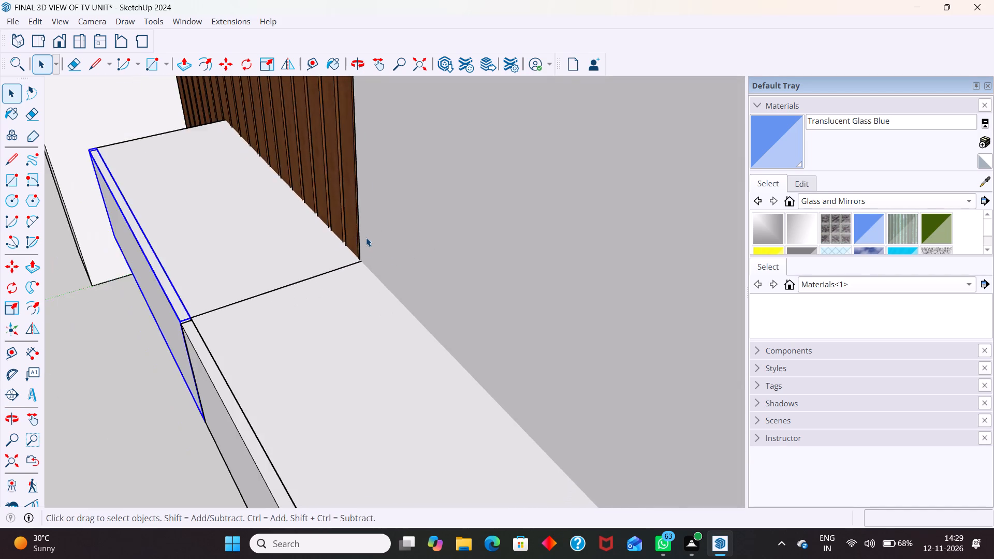
{"action": "scroll", "coordinate": [366, 238], "scroll_direction": "down", "scroll_amount": 10}
{"action": "middle_click_drag", "start_coordinate": [454, 307], "coordinate": [412, 276]}
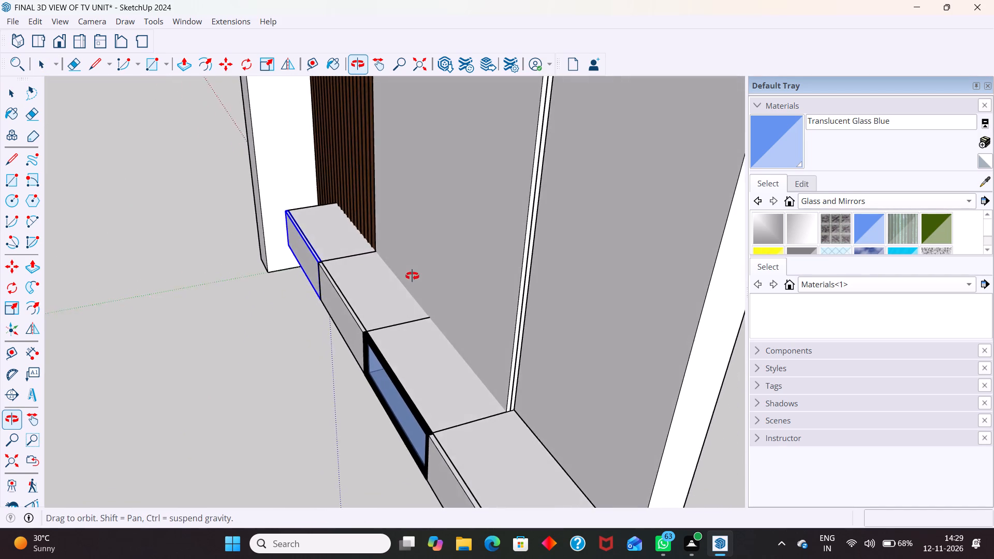
{"action": "middle_click_drag", "start_coordinate": [412, 276], "coordinate": [424, 261]}
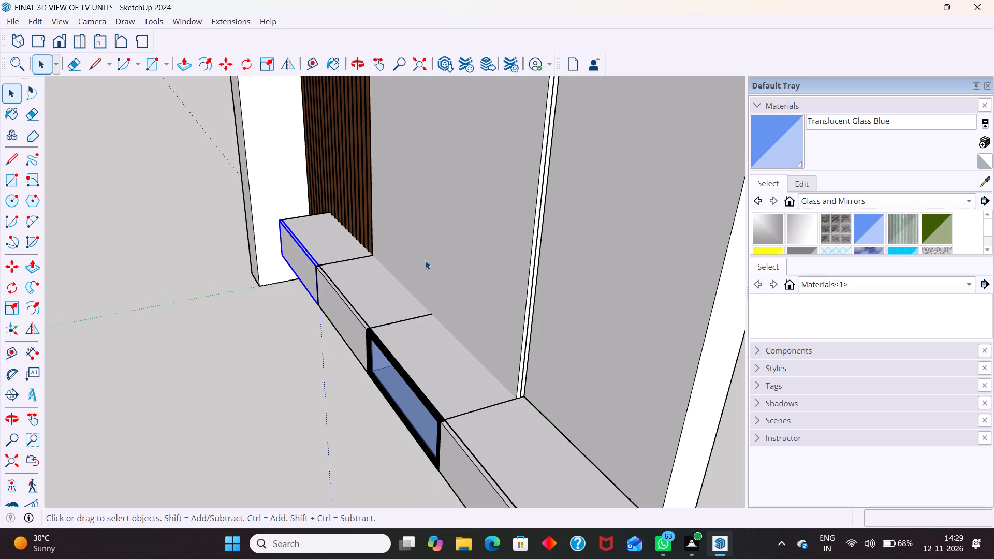
{"action": "scroll", "coordinate": [426, 260], "scroll_direction": "down", "scroll_amount": 5}
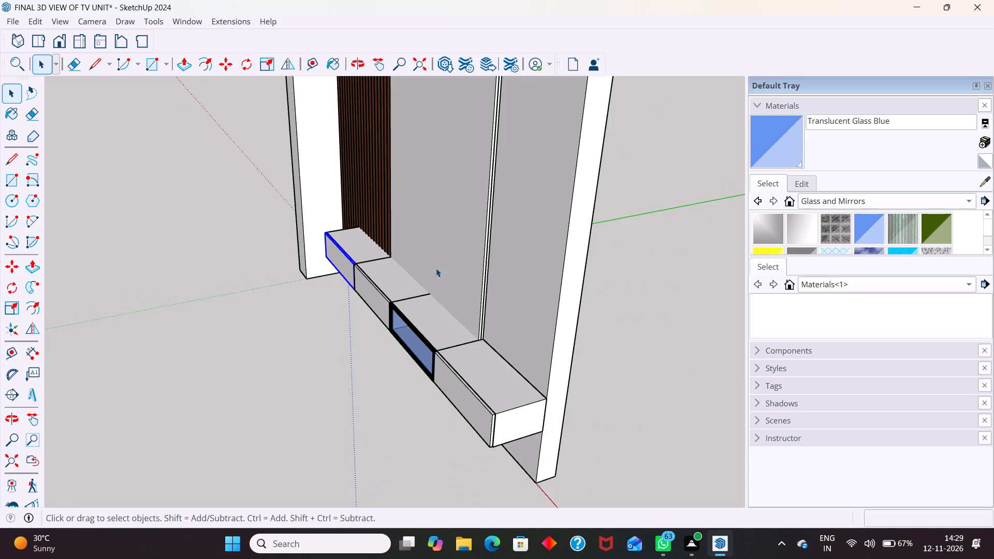
{"action": "scroll", "coordinate": [434, 266], "scroll_direction": "down", "scroll_amount": 5}
Measure the depth of the end box farthest from the veneer strips with a temporary top-edge dimension, and undo that dimension.
{"action": "scroll", "coordinate": [513, 369], "scroll_direction": "up", "scroll_amount": 11}
{"action": "scroll", "coordinate": [393, 349], "scroll_direction": "up", "scroll_amount": 3}
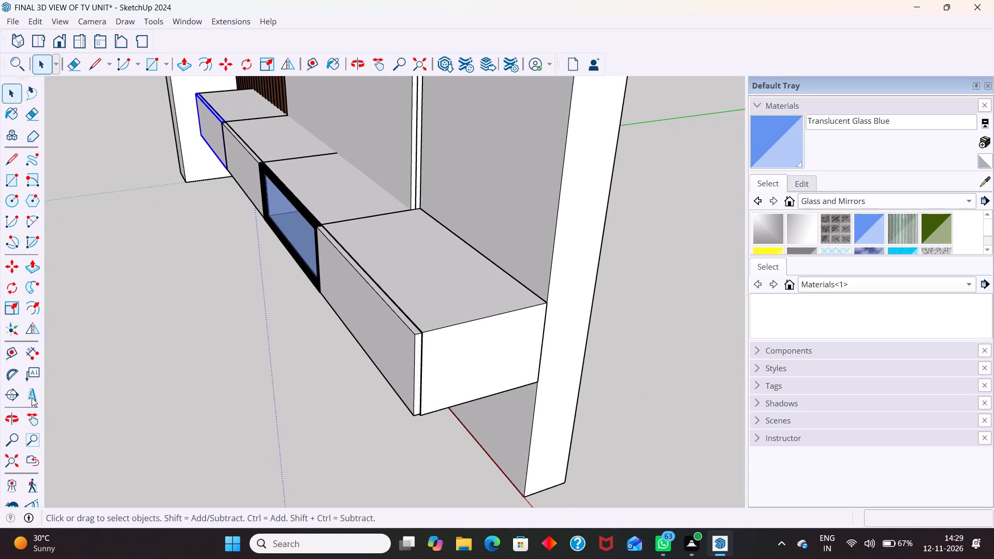
{"action": "left_click", "coordinate": [35, 352]}
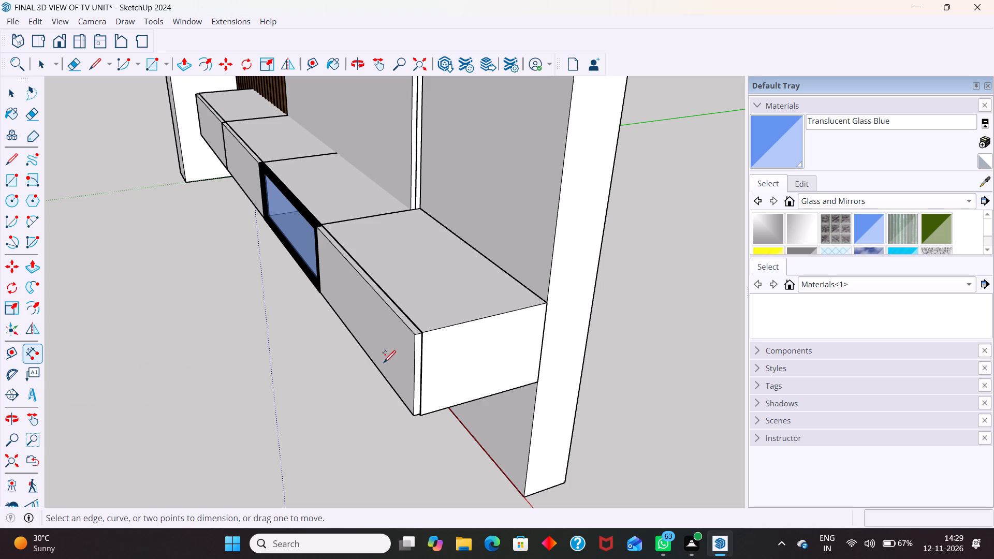
{"action": "scroll", "coordinate": [426, 330], "scroll_direction": "up", "scroll_amount": 5}
{"action": "left_click", "coordinate": [407, 340]}
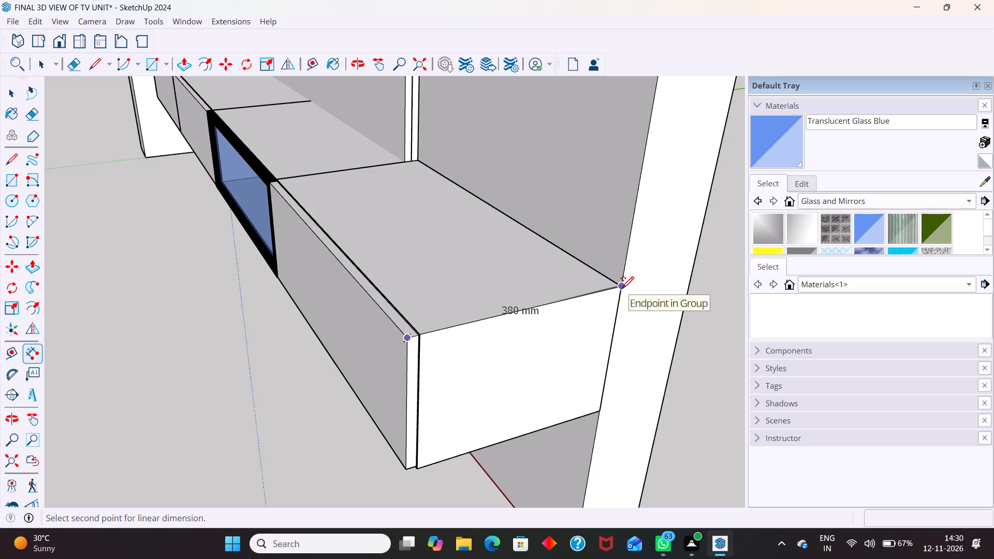
{"action": "left_click", "coordinate": [622, 288]}
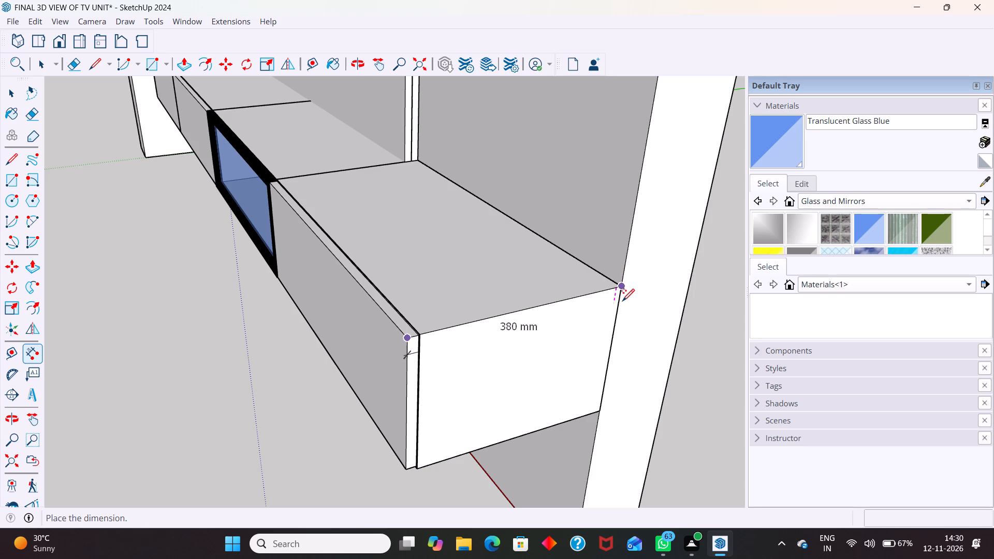
{"action": "left_click", "coordinate": [622, 300]}
{"action": "key", "text": "ctrl+z"}
{"action": "key", "text": "space"}
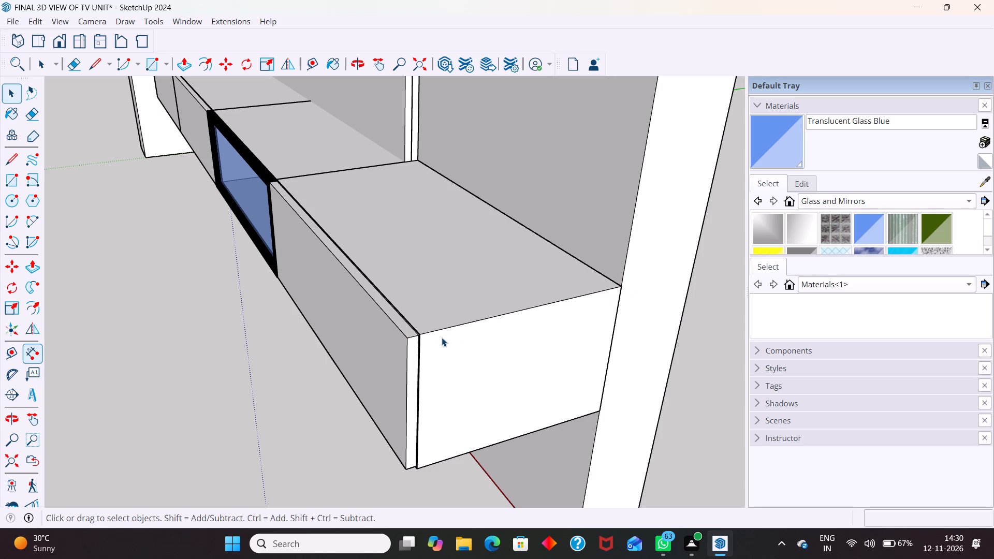
Measure the first box's depth from its front top corner to the veneer strips, without keeping the dimension.
{"action": "scroll", "coordinate": [442, 352], "scroll_direction": "down", "scroll_amount": 13}
{"action": "middle_click_drag", "start_coordinate": [407, 368], "coordinate": [564, 322]}
{"action": "scroll", "coordinate": [180, 201], "scroll_direction": "up", "scroll_amount": 2}
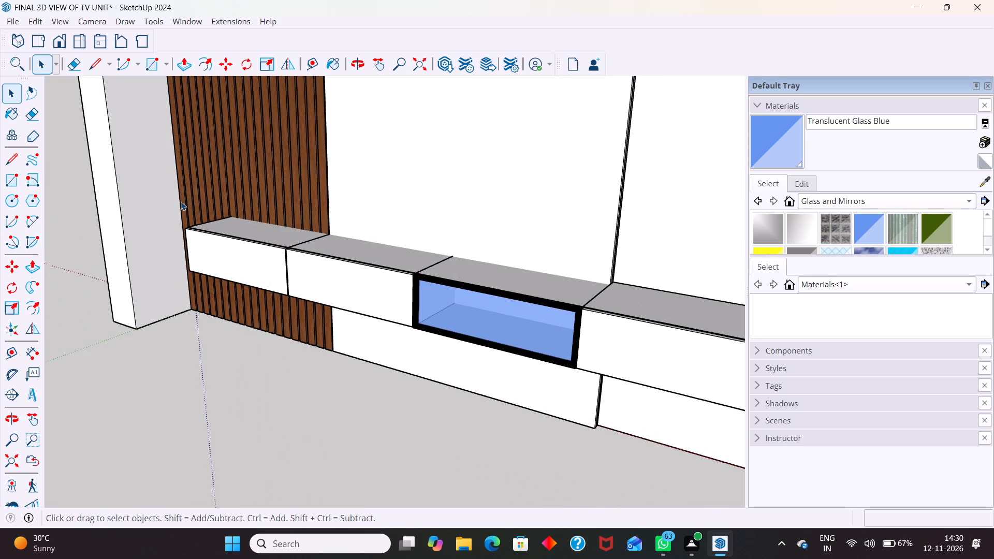
{"action": "scroll", "coordinate": [181, 201], "scroll_direction": "up", "scroll_amount": 1}
{"action": "middle_click_drag", "start_coordinate": [195, 237], "coordinate": [365, 316]}
{"action": "scroll", "coordinate": [176, 249], "scroll_direction": "down", "scroll_amount": 6}
{"action": "middle_click_drag", "start_coordinate": [134, 292], "coordinate": [228, 320]}
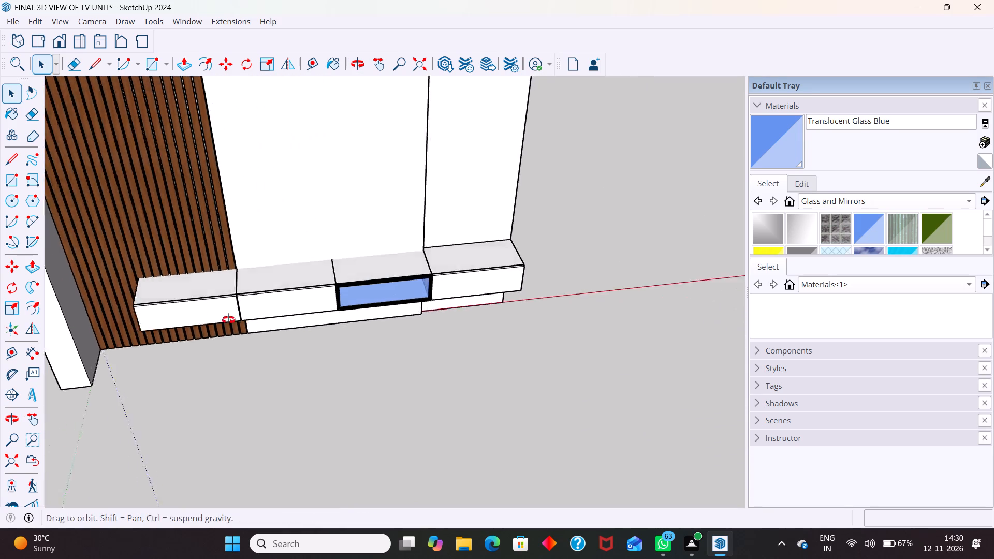
{"action": "middle_click_drag", "start_coordinate": [228, 320], "coordinate": [318, 304]}
{"action": "scroll", "coordinate": [139, 354], "scroll_direction": "up", "scroll_amount": 9}
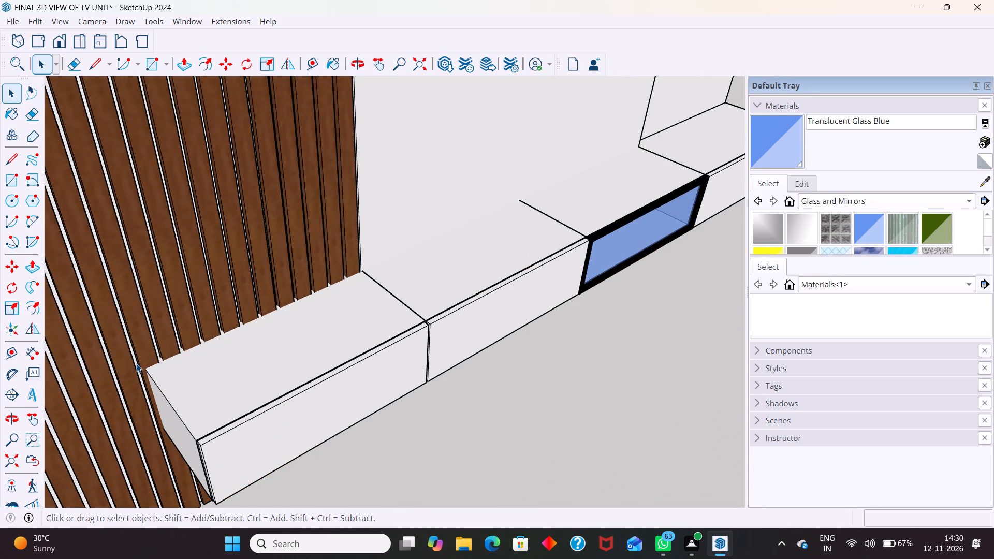
{"action": "scroll", "coordinate": [136, 363], "scroll_direction": "up", "scroll_amount": 5}
{"action": "scroll", "coordinate": [176, 297], "scroll_direction": "down", "scroll_amount": 3}
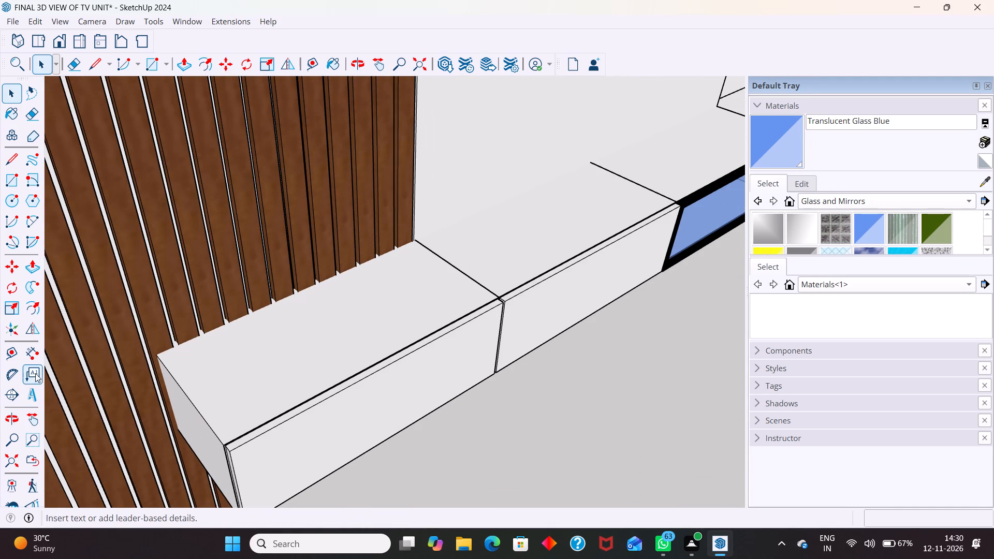
{"action": "left_click", "coordinate": [35, 362]}
{"action": "left_click", "coordinate": [158, 353]}
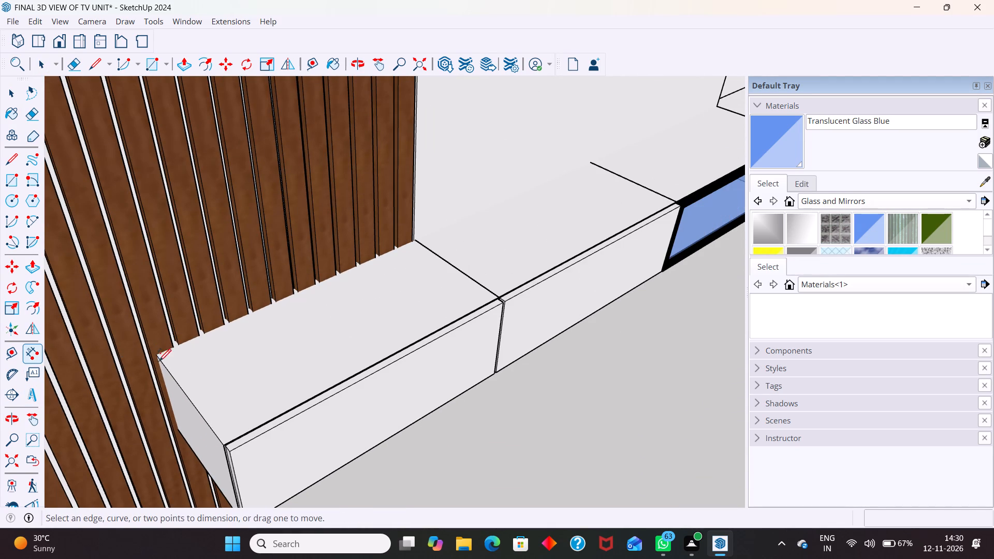
{"action": "left_click", "coordinate": [231, 453]}
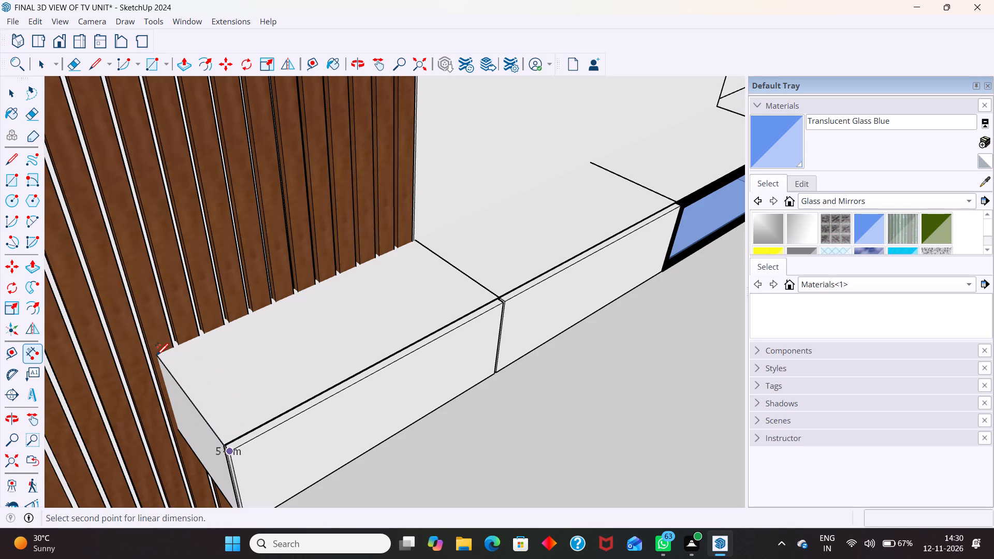
{"action": "scroll", "coordinate": [159, 354], "scroll_direction": "up", "scroll_amount": 2}
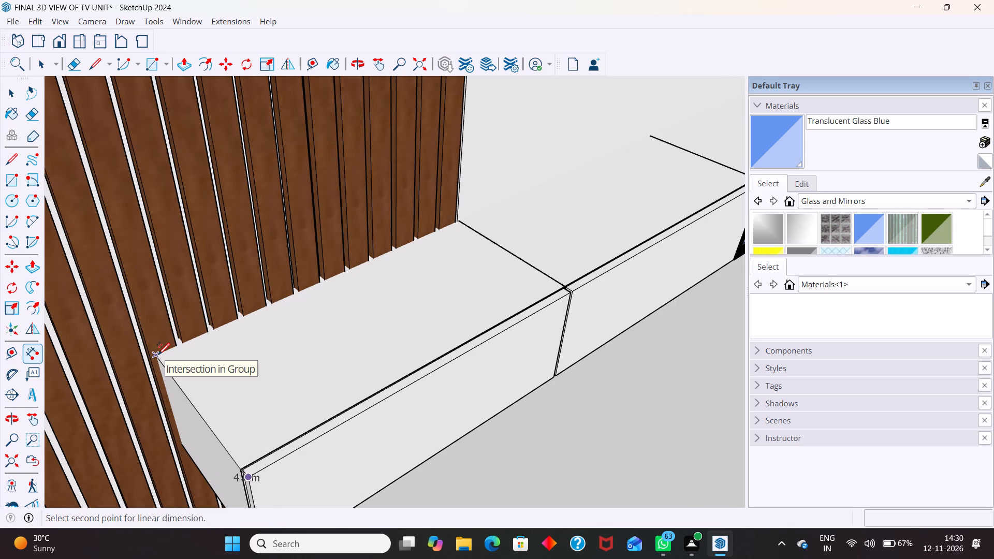
{"action": "left_click", "coordinate": [158, 354]}
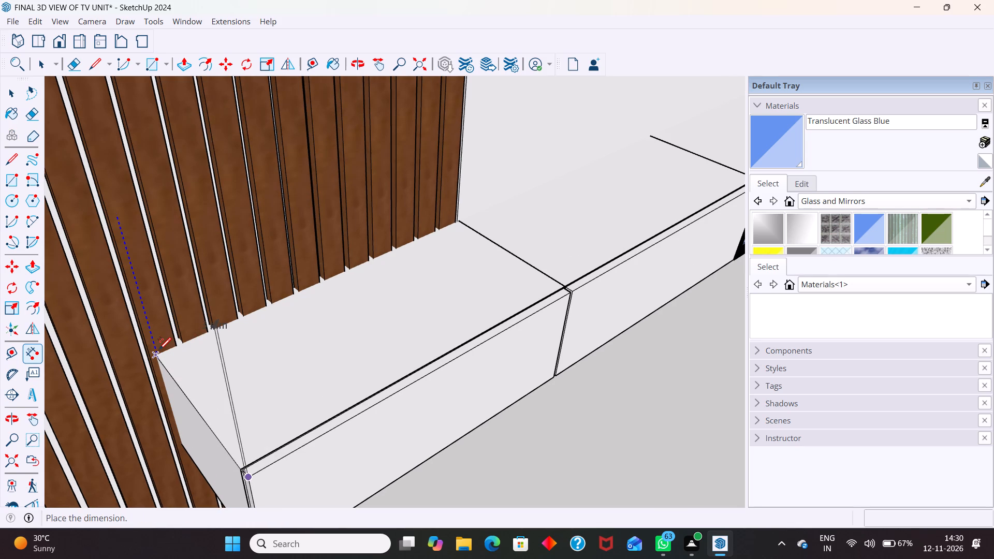
{"action": "key", "text": "Escape"}
{"action": "scroll", "coordinate": [283, 315], "scroll_direction": "down", "scroll_amount": 7}
{"action": "key", "text": "space"}
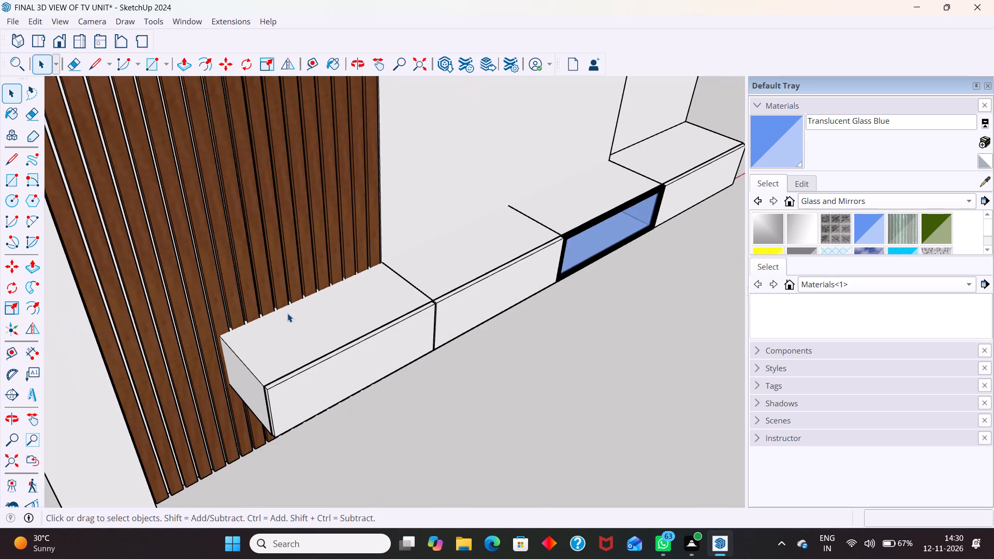
Examine the whole TV unit with the raised box row from above and from an angled front view.
{"action": "scroll", "coordinate": [288, 315], "scroll_direction": "down", "scroll_amount": 13}
{"action": "middle_click_drag", "start_coordinate": [370, 422], "coordinate": [167, 416]}
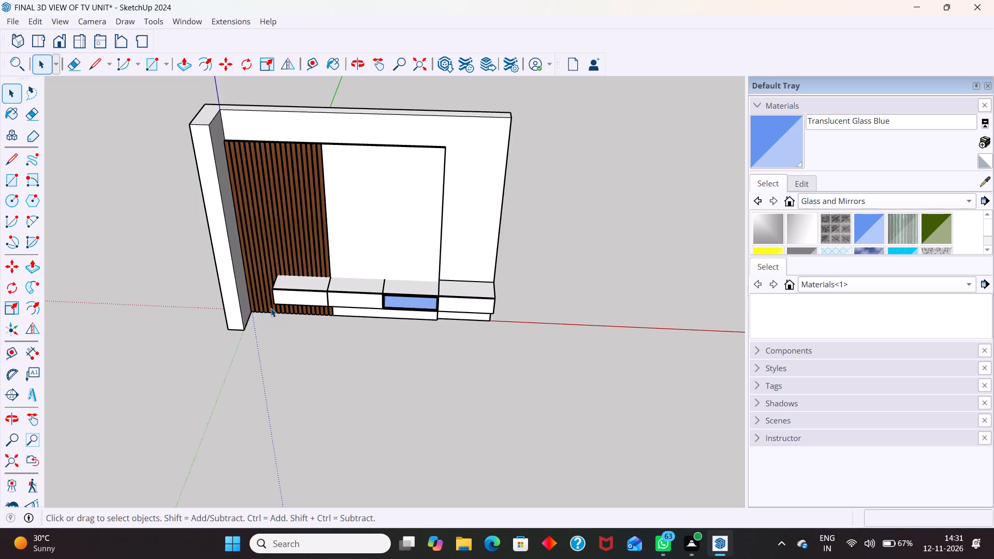
{"action": "scroll", "coordinate": [339, 120], "scroll_direction": "up", "scroll_amount": 7}
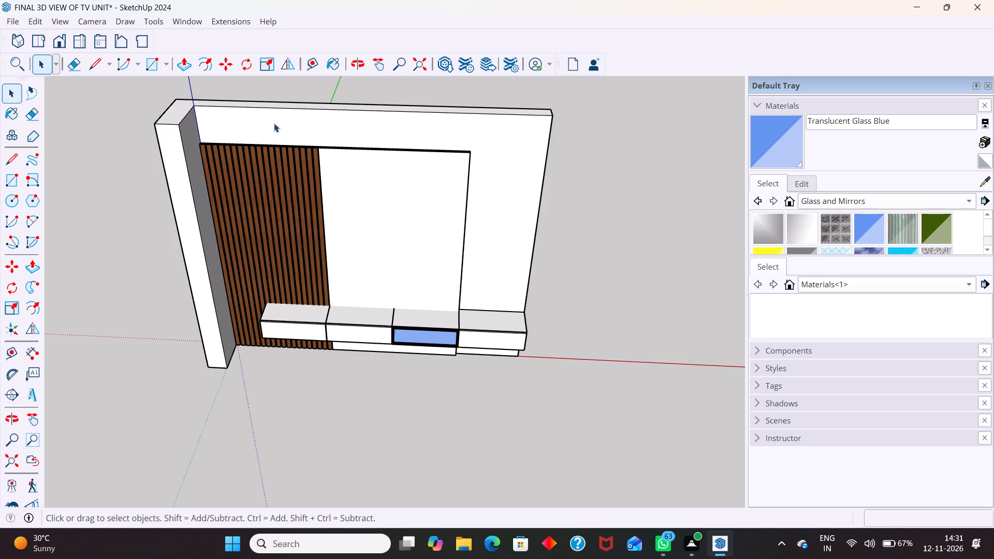
{"action": "scroll", "coordinate": [285, 218], "scroll_direction": "down", "scroll_amount": 7}
{"action": "middle_click_drag", "start_coordinate": [366, 241], "coordinate": [300, 160]}
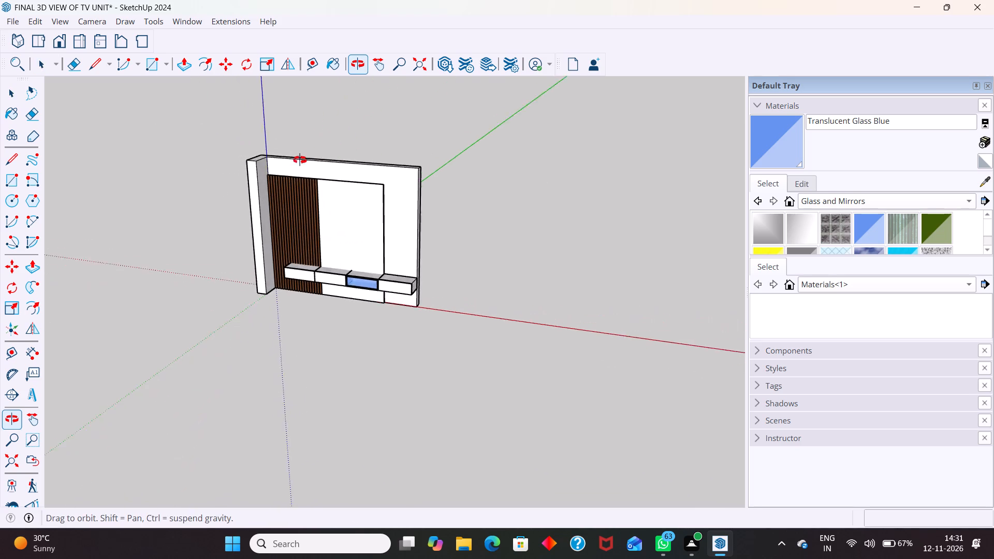
{"action": "middle_click_drag", "start_coordinate": [300, 160], "coordinate": [308, 153]}
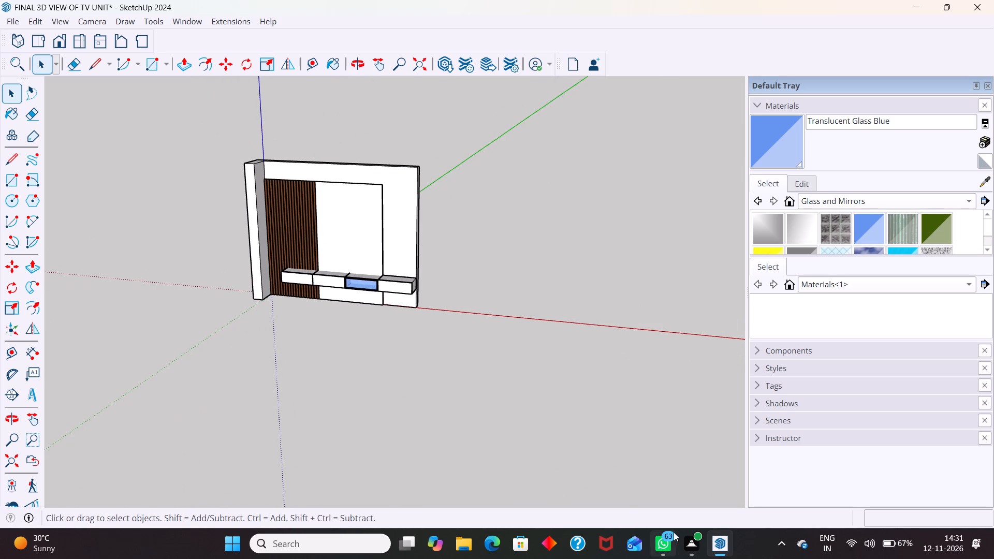
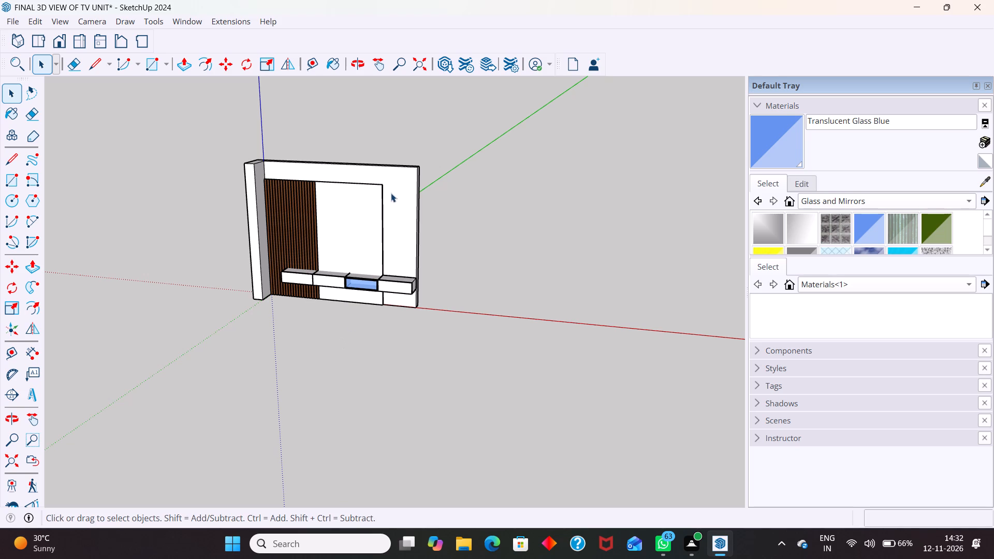
Save the TV unit model.
{"action": "scroll", "coordinate": [349, 166], "scroll_direction": "up", "scroll_amount": 11}
{"action": "scroll", "coordinate": [309, 270], "scroll_direction": "up", "scroll_amount": 1}
{"action": "middle_click_drag", "start_coordinate": [308, 253], "coordinate": [344, 287]}
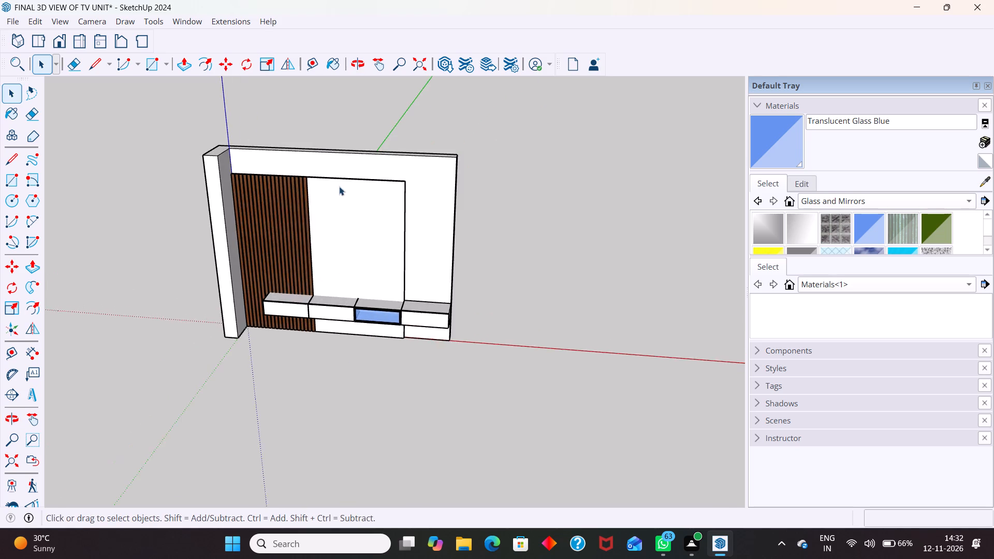
{"action": "scroll", "coordinate": [343, 173], "scroll_direction": "up", "scroll_amount": 9}
{"action": "key", "text": "ctrl+s"}
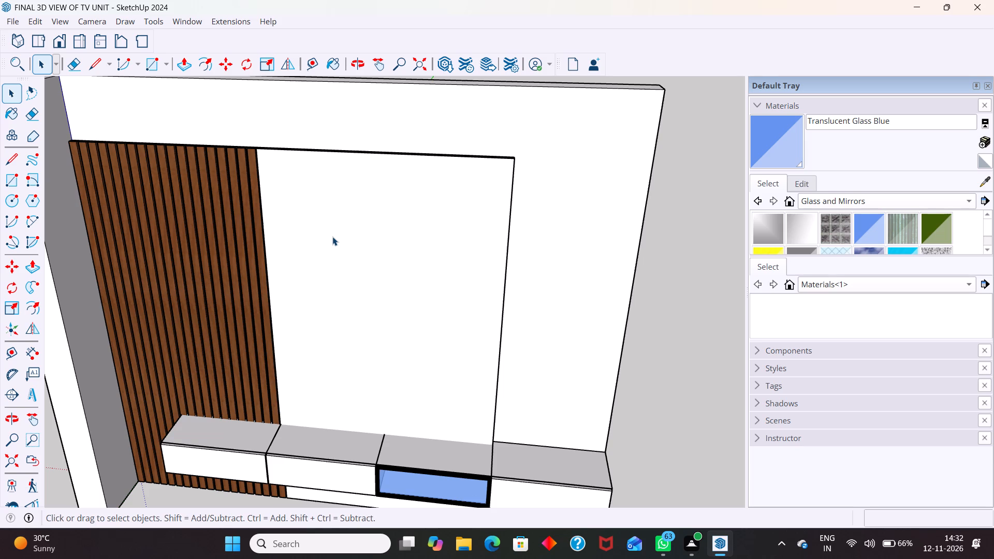
Open the white back panel group for editing and place a vertical guide 8 mm inside its edge beside the wooden slats.
{"action": "key", "text": "t"}
{"action": "key", "text": "space"}
{"action": "left_click", "coordinate": [395, 261]}
{"action": "double_click", "coordinate": [381, 261]}
{"action": "left_click", "coordinate": [381, 261]}
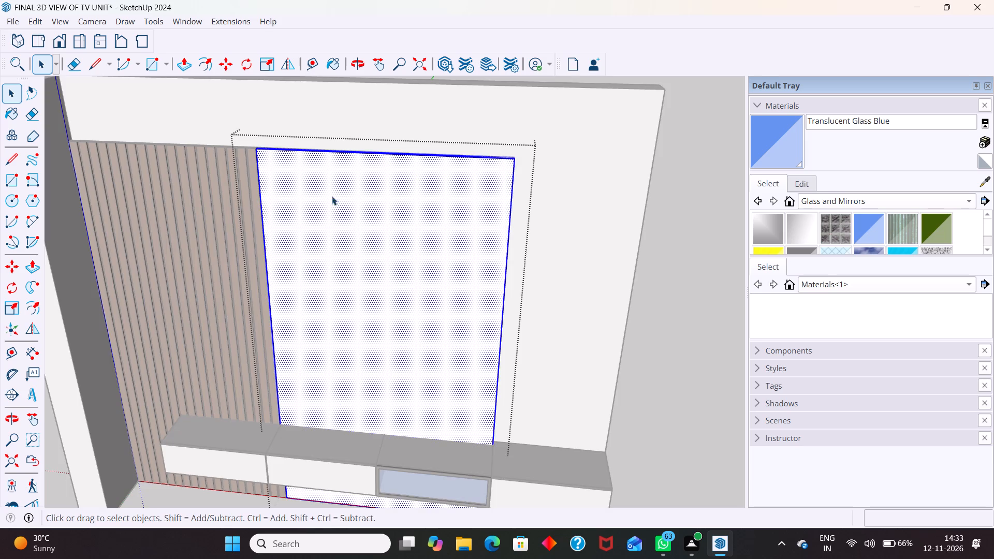
{"action": "scroll", "coordinate": [304, 153], "scroll_direction": "up", "scroll_amount": 4}
{"action": "scroll", "coordinate": [294, 163], "scroll_direction": "down", "scroll_amount": 7}
{"action": "middle_click_drag", "start_coordinate": [316, 253], "coordinate": [330, 292]}
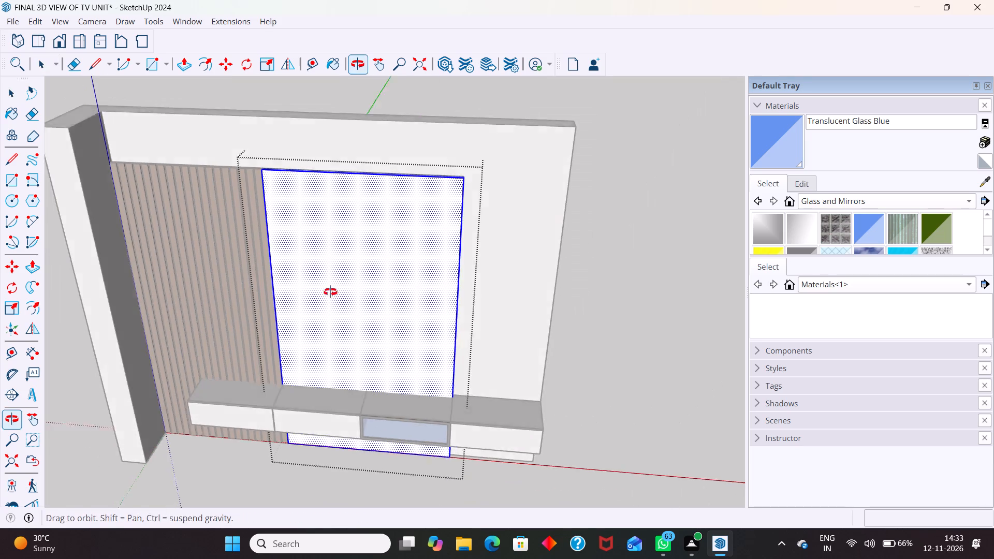
{"action": "middle_click_drag", "start_coordinate": [330, 292], "coordinate": [333, 303]}
{"action": "scroll", "coordinate": [239, 166], "scroll_direction": "up", "scroll_amount": 5}
{"action": "left_click", "coordinate": [364, 244]}
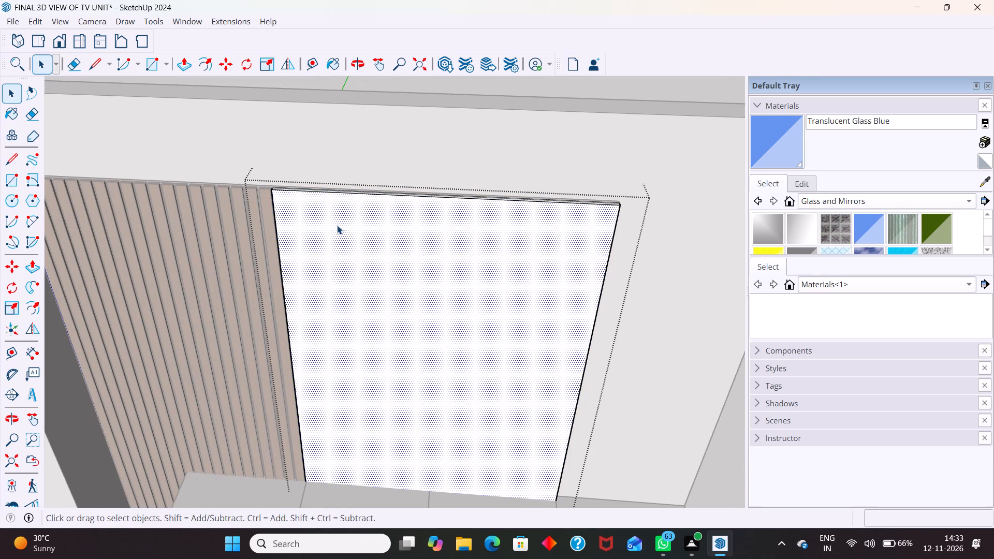
{"action": "key", "text": "t"}
{"action": "left_click", "coordinate": [277, 217]}
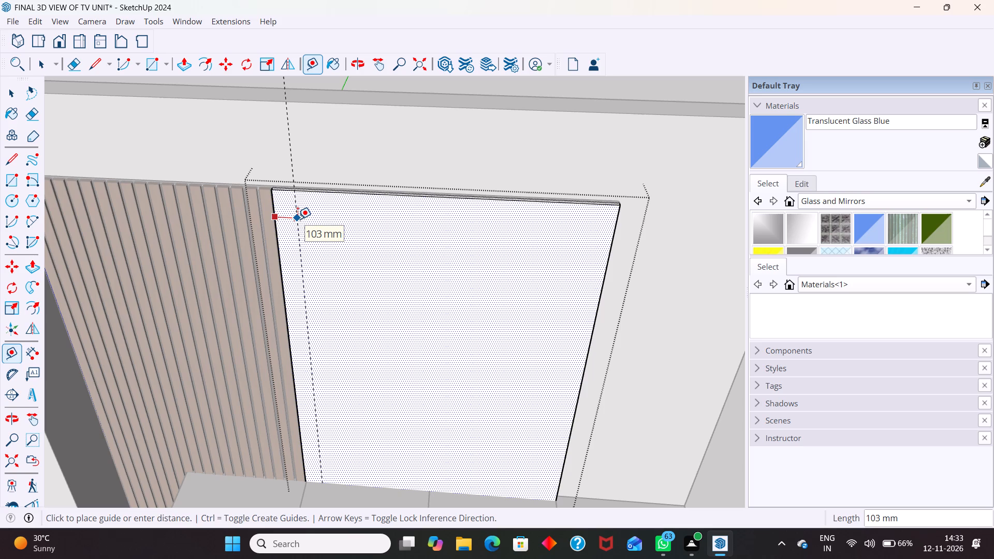
{"action": "key", "text": "8"}
{"action": "key", "text": "Return"}
Draw a vertical line about 2660 mm long down the white panel's face along the guide, from top edge to bottom edge.
{"action": "scroll", "coordinate": [284, 181], "scroll_direction": "up", "scroll_amount": 4}
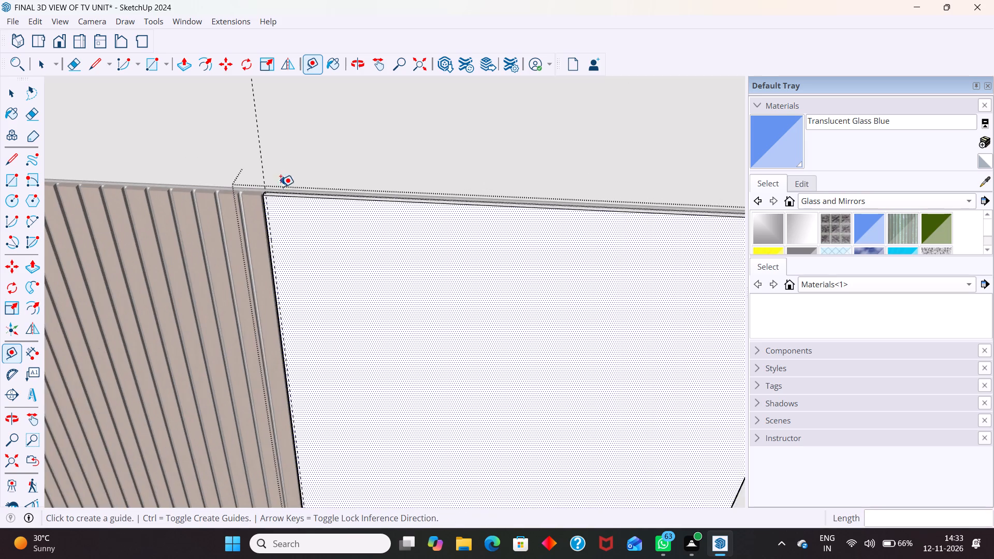
{"action": "scroll", "coordinate": [281, 187], "scroll_direction": "up", "scroll_amount": 4}
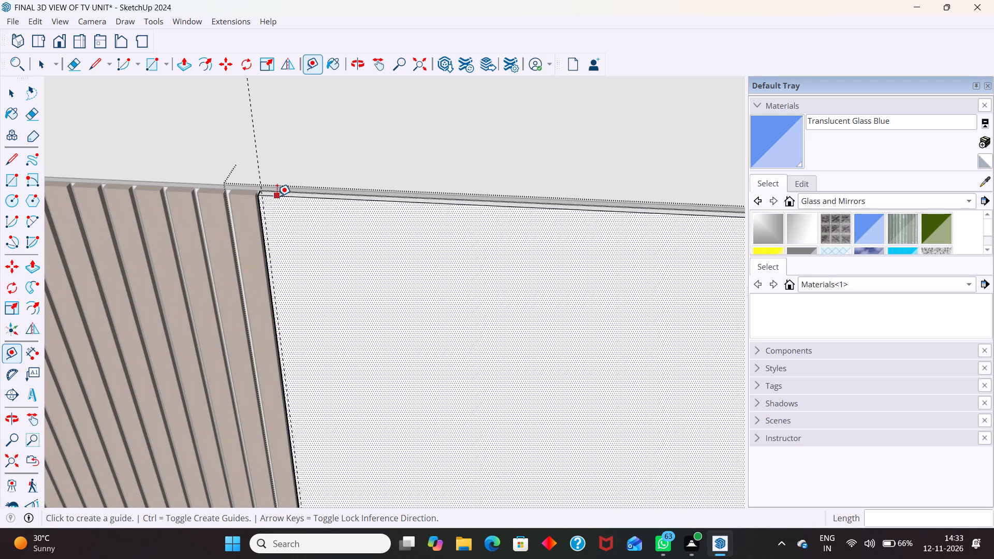
{"action": "key", "text": "l"}
{"action": "scroll", "coordinate": [312, 251], "scroll_direction": "down", "scroll_amount": 3}
{"action": "scroll", "coordinate": [294, 207], "scroll_direction": "up", "scroll_amount": 13}
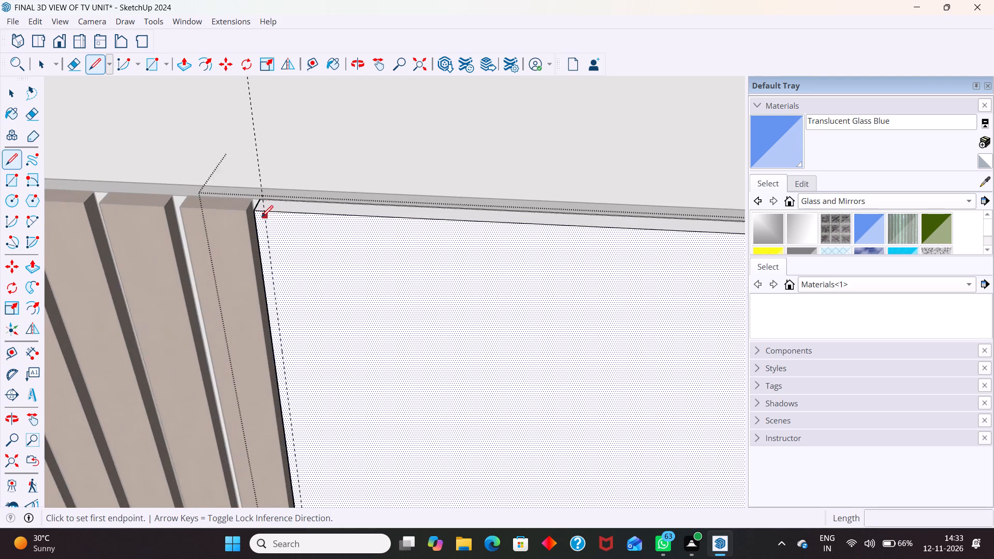
{"action": "scroll", "coordinate": [261, 217], "scroll_direction": "up", "scroll_amount": 1}
{"action": "left_click", "coordinate": [266, 210]}
{"action": "scroll", "coordinate": [275, 210], "scroll_direction": "down", "scroll_amount": 14}
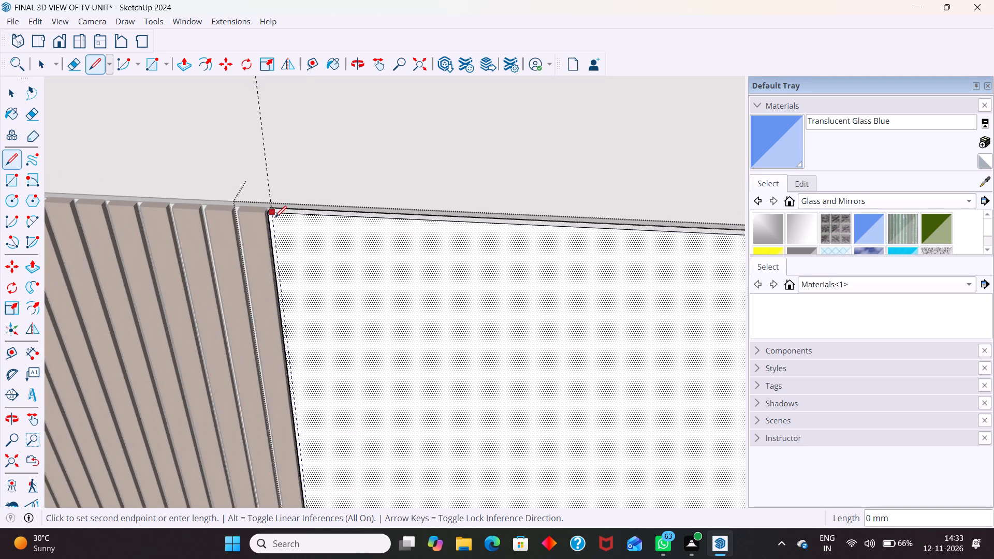
{"action": "scroll", "coordinate": [275, 217], "scroll_direction": "down", "scroll_amount": 16}
{"action": "scroll", "coordinate": [299, 402], "scroll_direction": "up", "scroll_amount": 6}
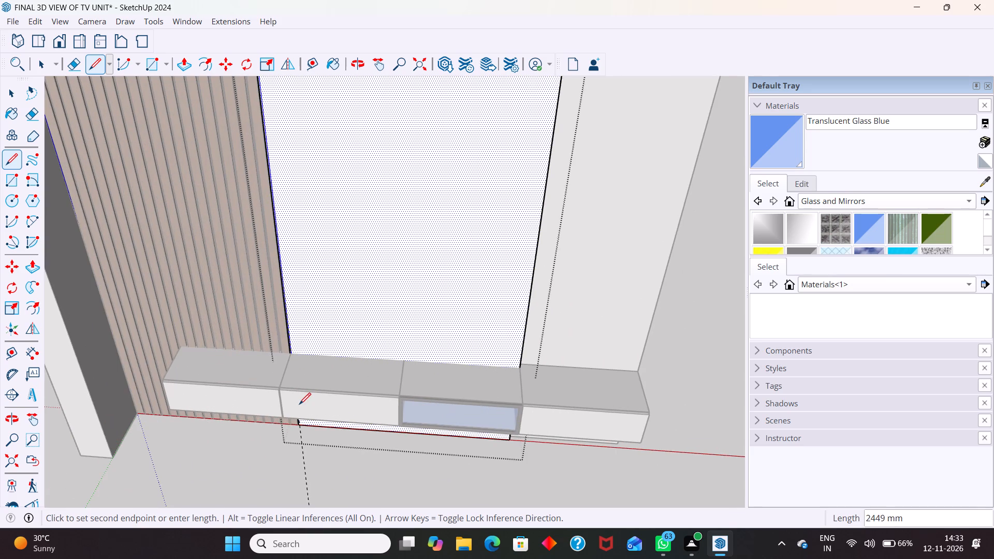
{"action": "key", "text": "Up"}
{"action": "scroll", "coordinate": [304, 419], "scroll_direction": "up", "scroll_amount": 20}
{"action": "scroll", "coordinate": [304, 419], "scroll_direction": "up", "scroll_amount": 1}
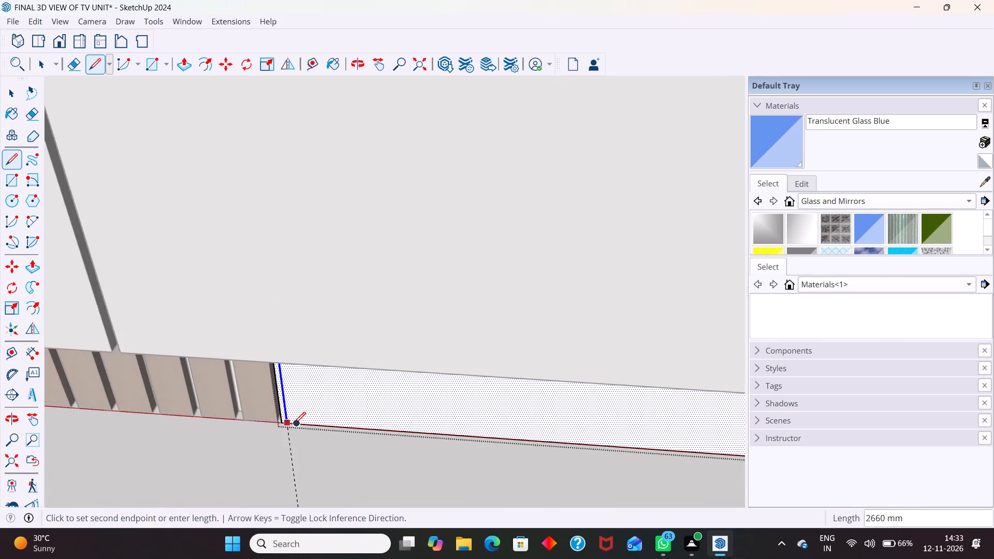
{"action": "scroll", "coordinate": [294, 423], "scroll_direction": "up", "scroll_amount": 19}
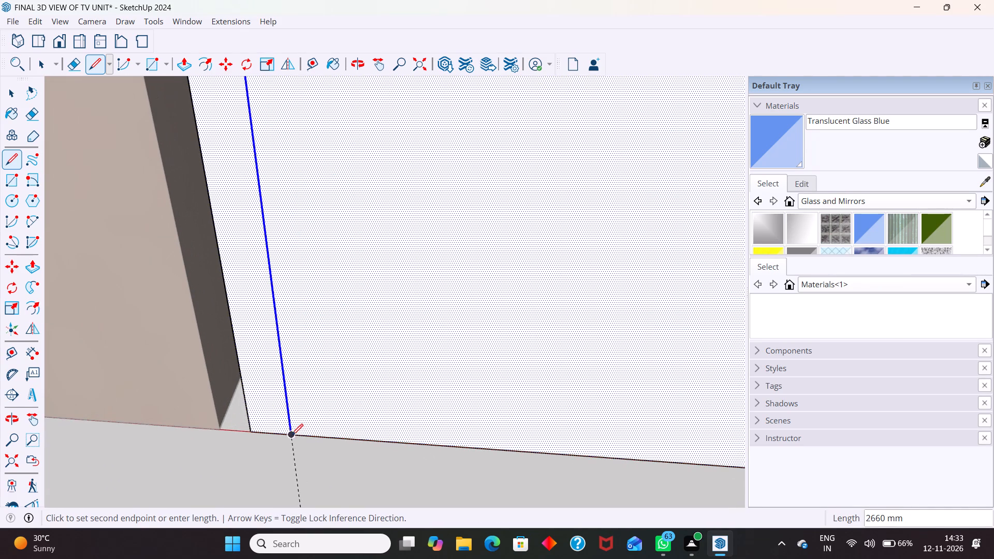
{"action": "scroll", "coordinate": [291, 435], "scroll_direction": "up", "scroll_amount": 5}
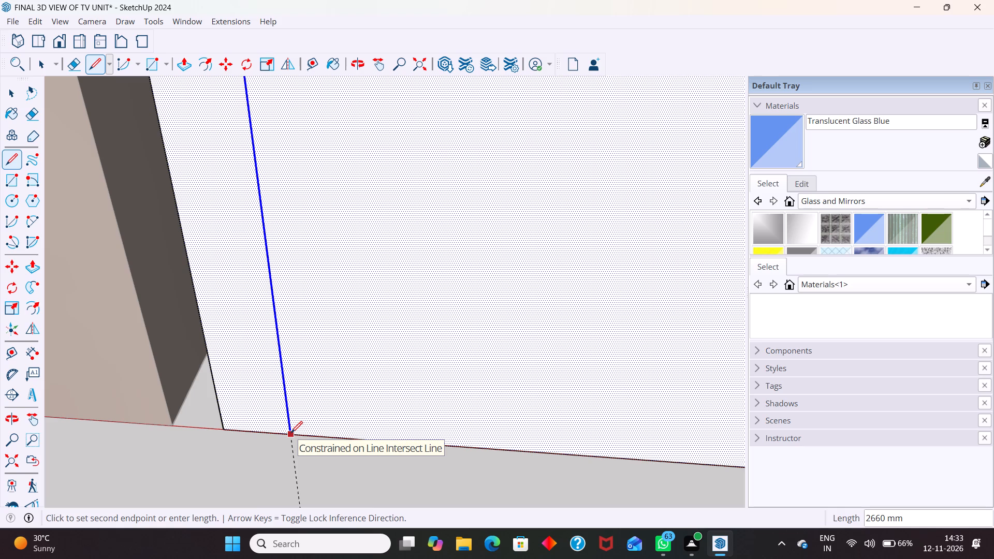
{"action": "left_click", "coordinate": [291, 433]}
{"action": "key", "text": "space"}
Erase the vertical guide at the bottom of the white panel.
{"action": "scroll", "coordinate": [311, 389], "scroll_direction": "down", "scroll_amount": 2}
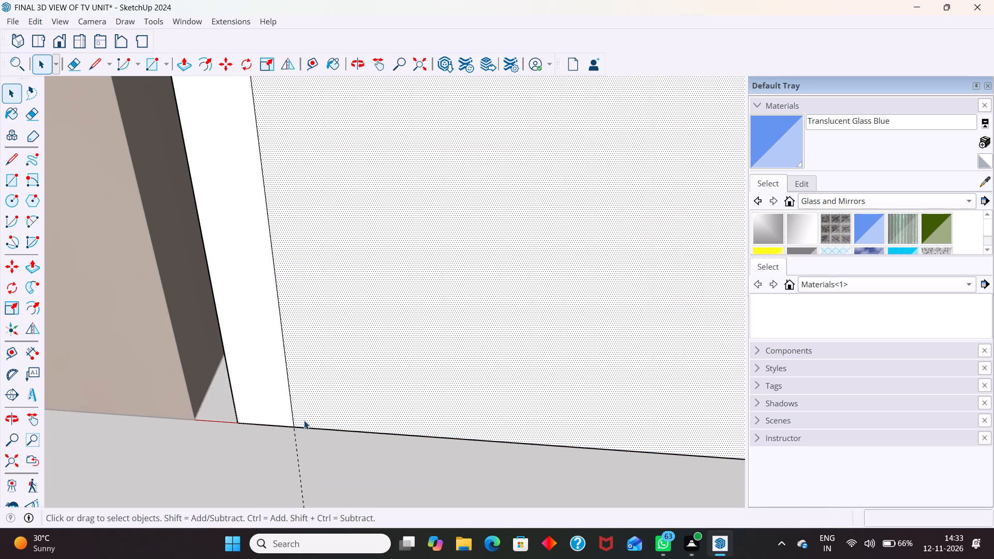
{"action": "scroll", "coordinate": [304, 420], "scroll_direction": "up", "scroll_amount": 18}
{"action": "scroll", "coordinate": [374, 313], "scroll_direction": "down", "scroll_amount": 8}
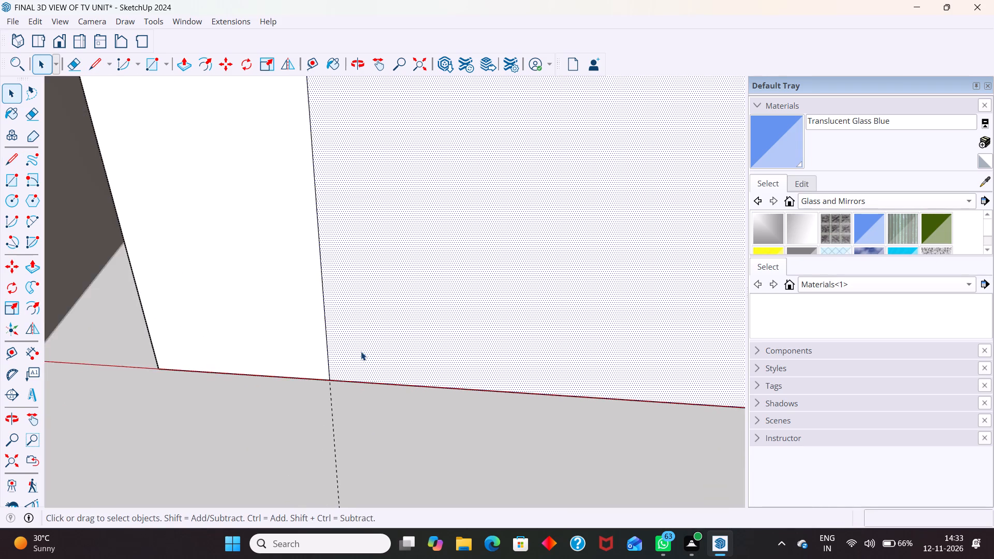
{"action": "scroll", "coordinate": [359, 364], "scroll_direction": "down", "scroll_amount": 11}
{"action": "scroll", "coordinate": [354, 402], "scroll_direction": "down", "scroll_amount": 16}
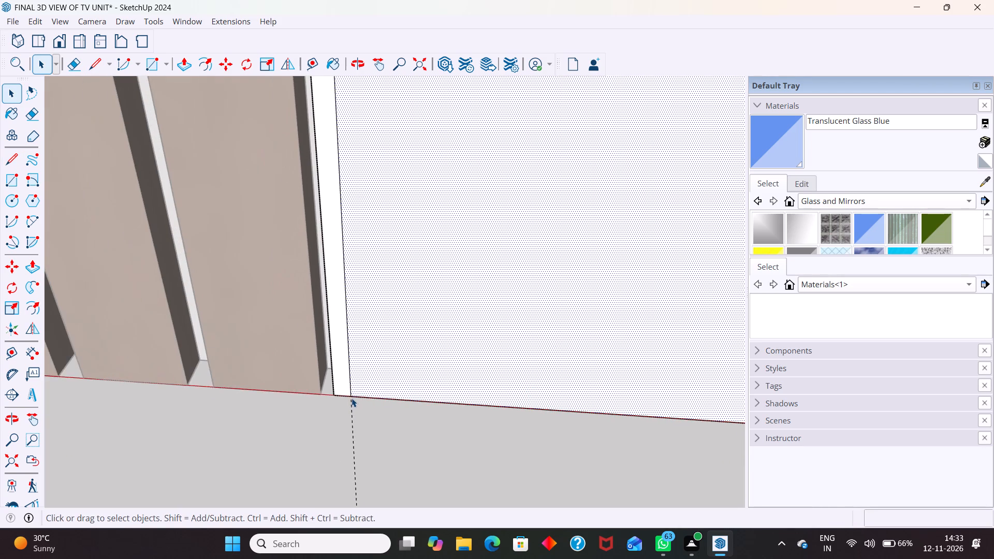
{"action": "scroll", "coordinate": [352, 398], "scroll_direction": "down", "scroll_amount": 3}
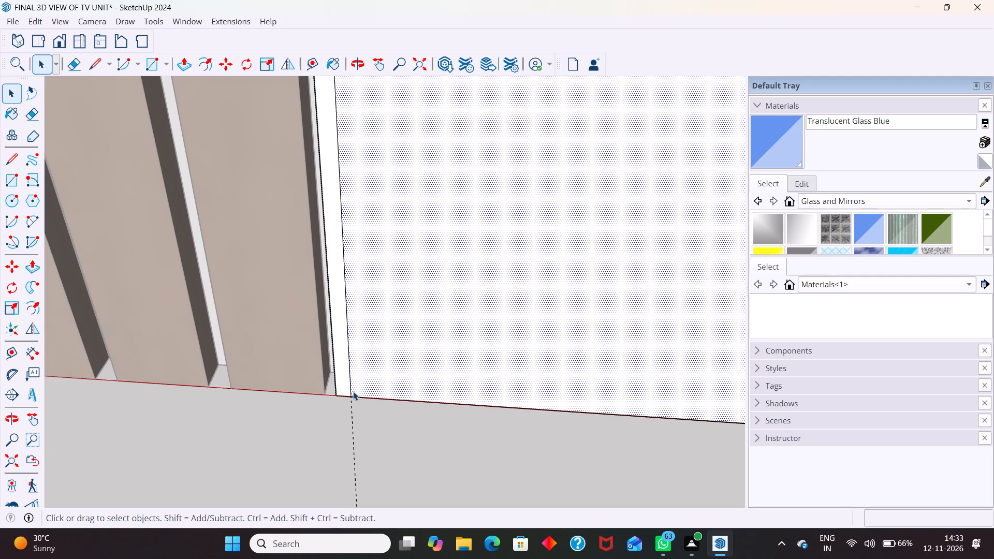
{"action": "key", "text": "e"}
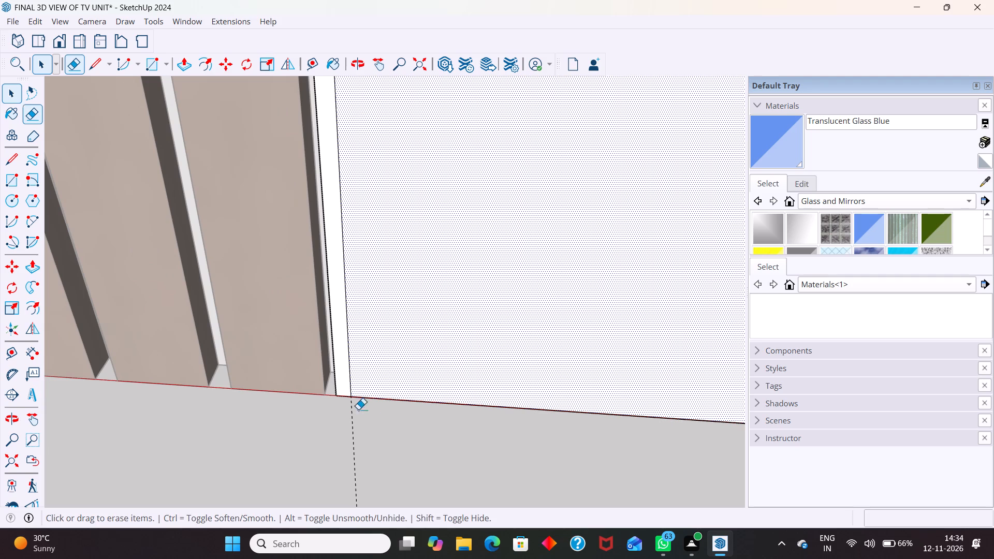
{"action": "left_click_drag", "start_coordinate": [381, 423], "coordinate": [318, 438]}
{"action": "key", "text": "space"}
Push/Pull the narrow strip face beside the wooden slats by 18 mm.
{"action": "scroll", "coordinate": [330, 439], "scroll_direction": "down", "scroll_amount": 5}
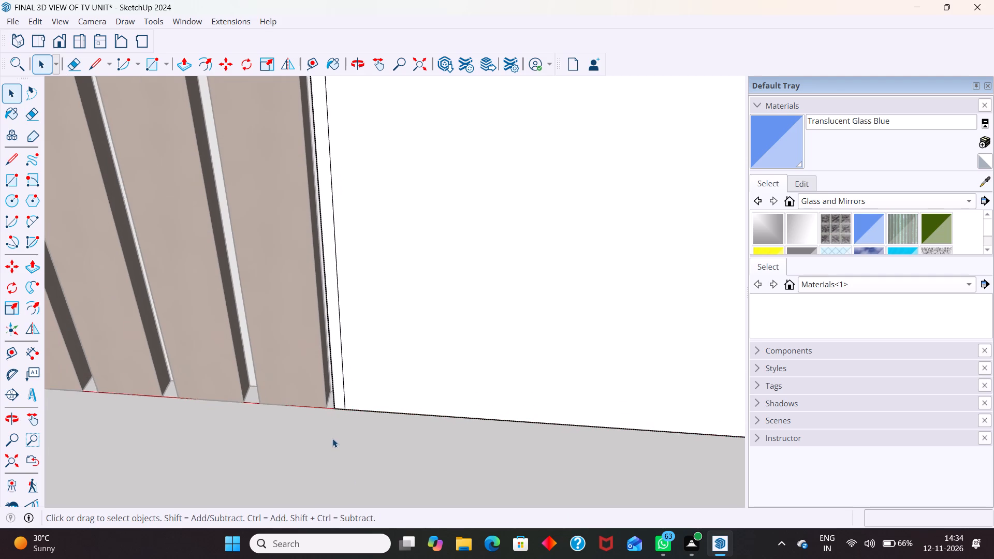
{"action": "scroll", "coordinate": [333, 438], "scroll_direction": "down", "scroll_amount": 16}
{"action": "scroll", "coordinate": [342, 460], "scroll_direction": "down", "scroll_amount": 8}
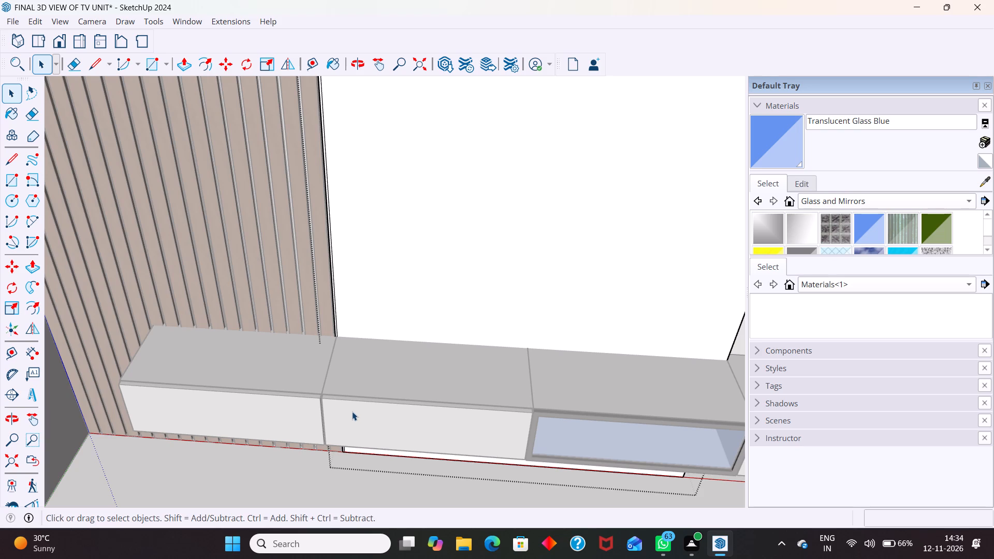
{"action": "scroll", "coordinate": [336, 402], "scroll_direction": "down", "scroll_amount": 10}
{"action": "scroll", "coordinate": [444, 352], "scroll_direction": "down", "scroll_amount": 12}
{"action": "scroll", "coordinate": [408, 259], "scroll_direction": "up", "scroll_amount": 20}
{"action": "scroll", "coordinate": [408, 259], "scroll_direction": "up", "scroll_amount": 2}
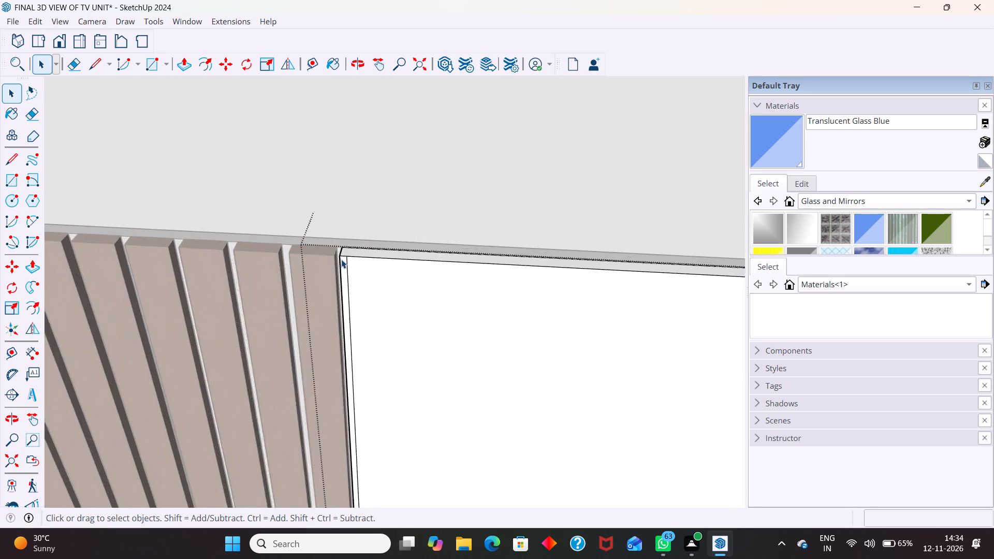
{"action": "scroll", "coordinate": [341, 259], "scroll_direction": "up", "scroll_amount": 20}
{"action": "scroll", "coordinate": [341, 259], "scroll_direction": "up", "scroll_amount": 1}
{"action": "left_click", "coordinate": [351, 271]}
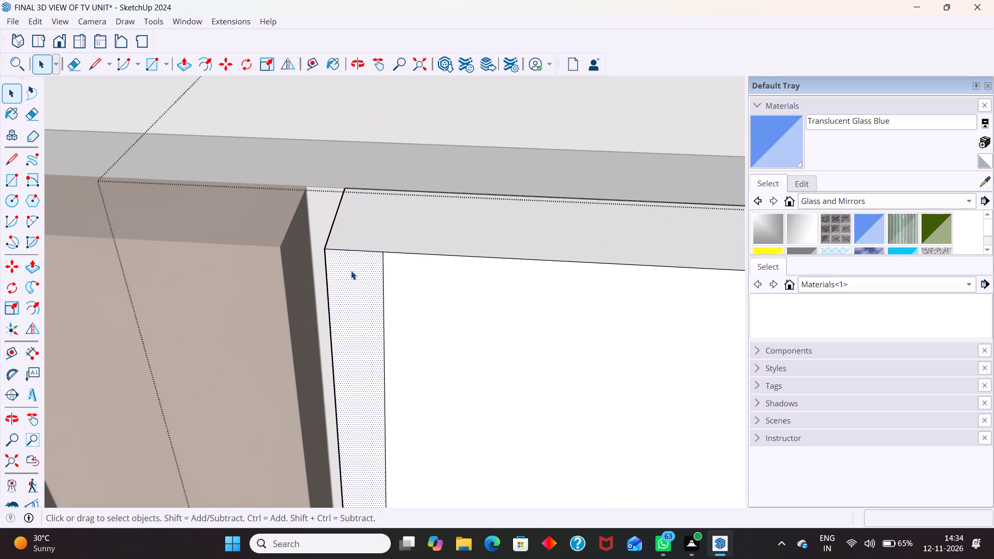
{"action": "key", "text": "p"}
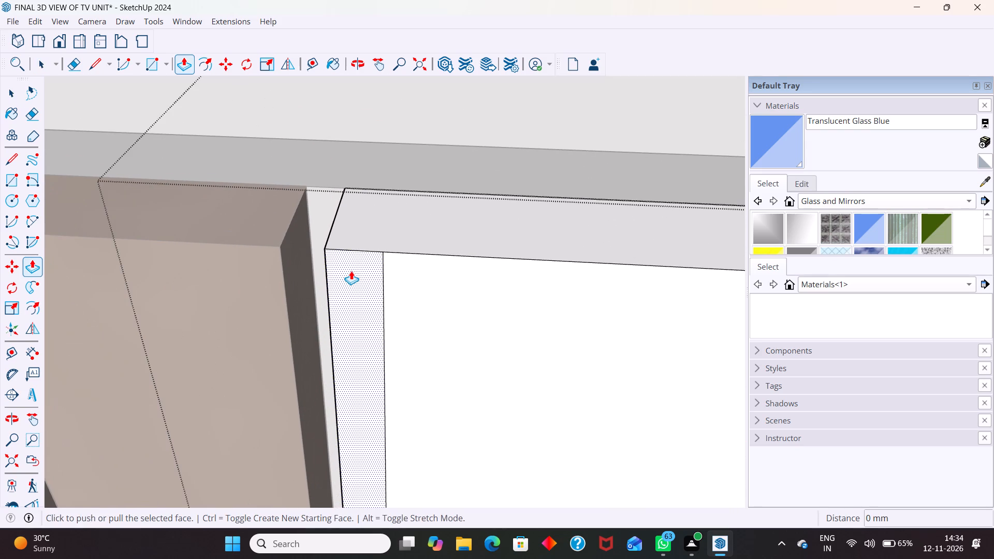
{"action": "left_click", "coordinate": [352, 271]}
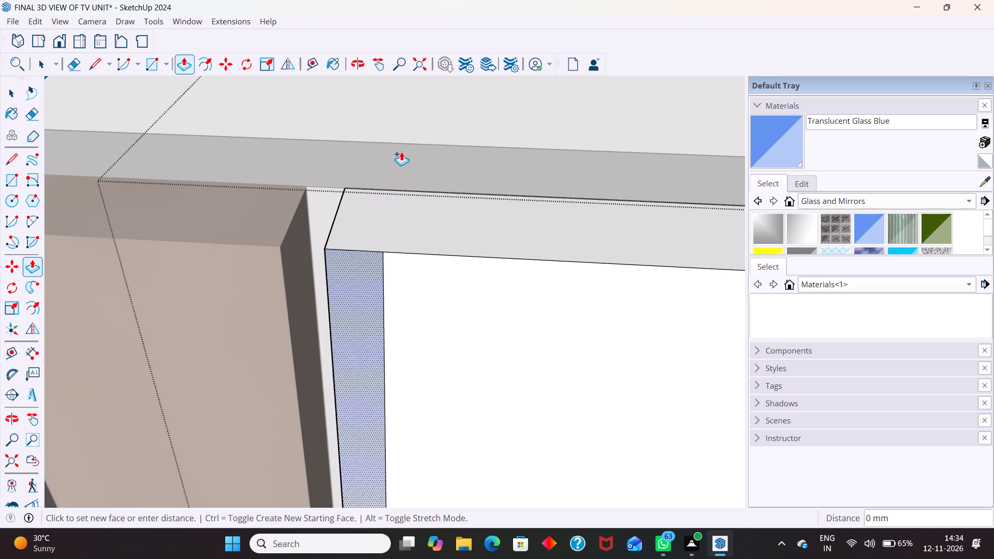
{"action": "type", "text": "18MM"}
{"action": "key", "text": "Return"}
{"action": "key", "text": "space"}
Examine the upper corner of the narrow strip where the white panel meets the wooden slats.
{"action": "scroll", "coordinate": [389, 207], "scroll_direction": "down", "scroll_amount": 5}
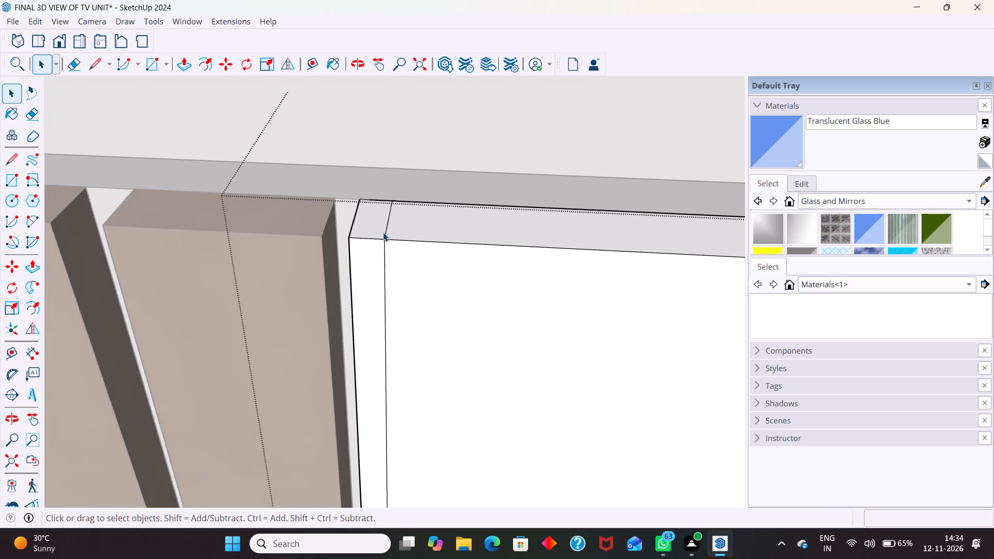
{"action": "scroll", "coordinate": [383, 232], "scroll_direction": "down", "scroll_amount": 16}
{"action": "scroll", "coordinate": [383, 239], "scroll_direction": "up", "scroll_amount": 2}
{"action": "left_click", "coordinate": [466, 182]}
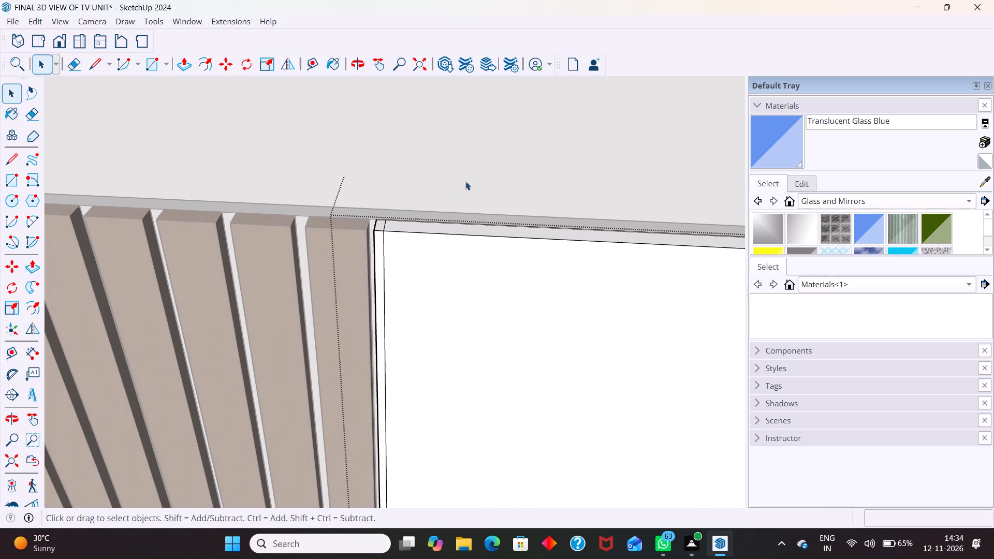
{"action": "scroll", "coordinate": [395, 212], "scroll_direction": "up", "scroll_amount": 5}
{"action": "left_click", "coordinate": [465, 173]}
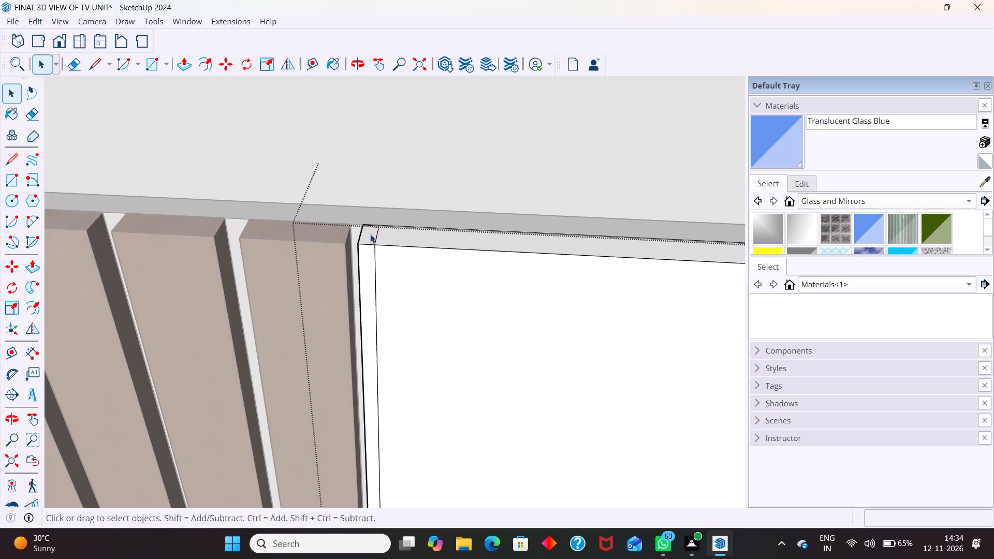
{"action": "middle_click_drag", "start_coordinate": [371, 233], "coordinate": [369, 316]}
{"action": "scroll", "coordinate": [399, 203], "scroll_direction": "down", "scroll_amount": 11}
{"action": "scroll", "coordinate": [388, 235], "scroll_direction": "up", "scroll_amount": 3}
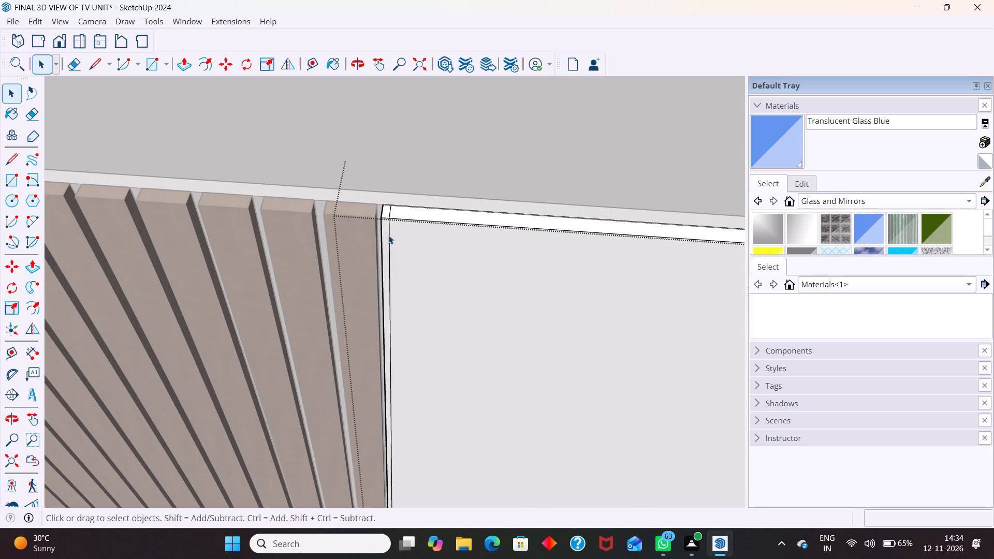
{"action": "scroll", "coordinate": [388, 235], "scroll_direction": "up", "scroll_amount": 1}
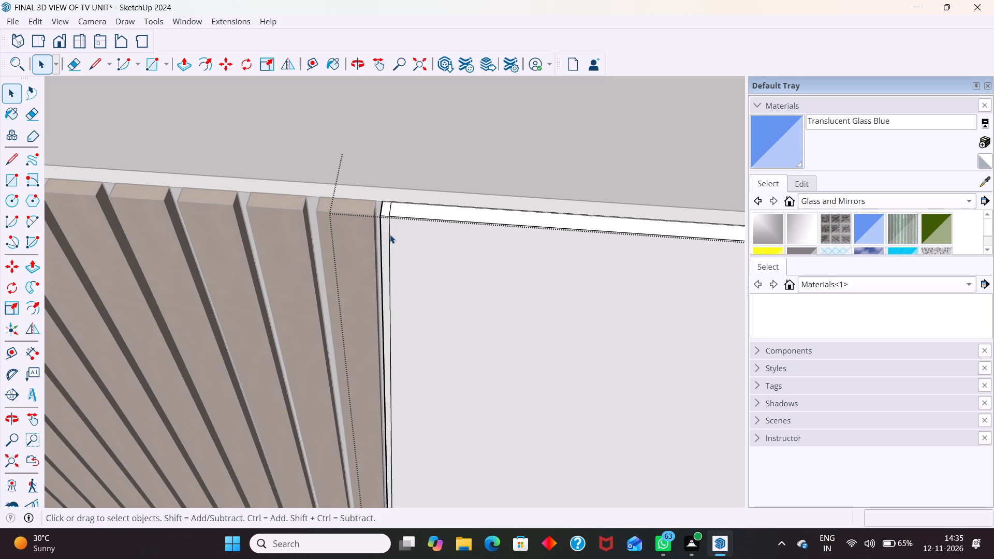
{"action": "scroll", "coordinate": [373, 227], "scroll_direction": "down", "scroll_amount": 7}
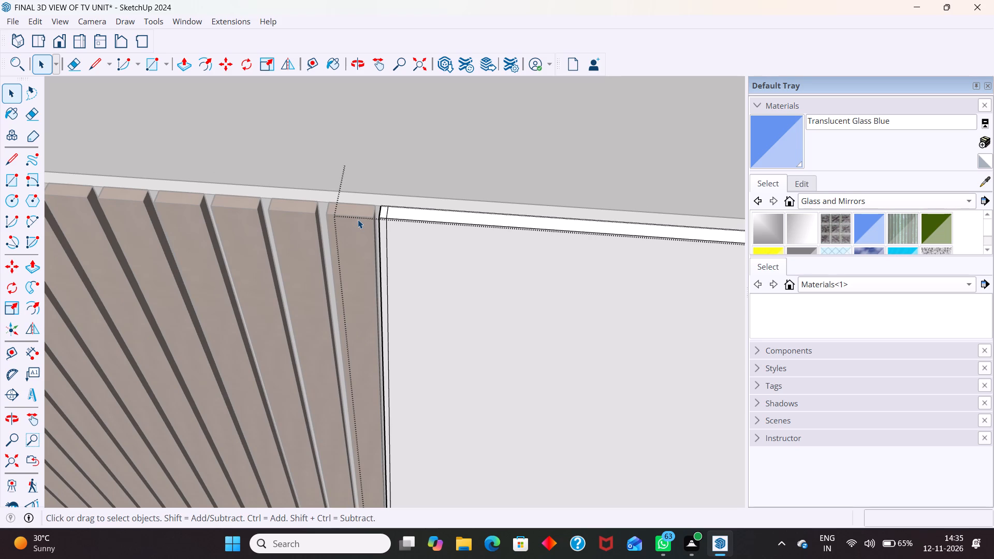
{"action": "scroll", "coordinate": [381, 204], "scroll_direction": "up", "scroll_amount": 8}
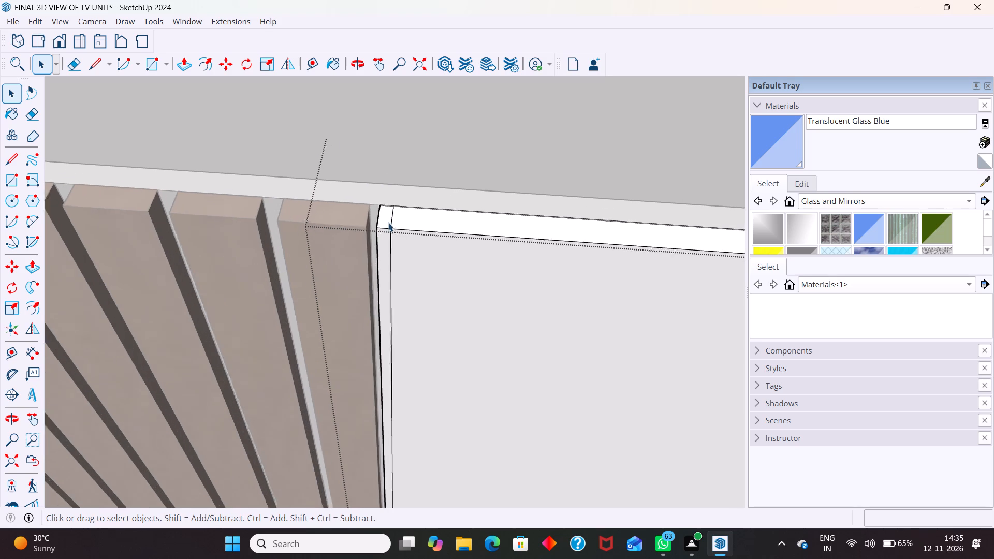
Place a vertical guide on the white panel 300 mm from the narrow strip's inner edge line.
{"action": "scroll", "coordinate": [388, 223], "scroll_direction": "up", "scroll_amount": 5}
{"action": "middle_click_drag", "start_coordinate": [406, 248], "coordinate": [338, 277]}
{"action": "scroll", "coordinate": [399, 261], "scroll_direction": "down", "scroll_amount": 1}
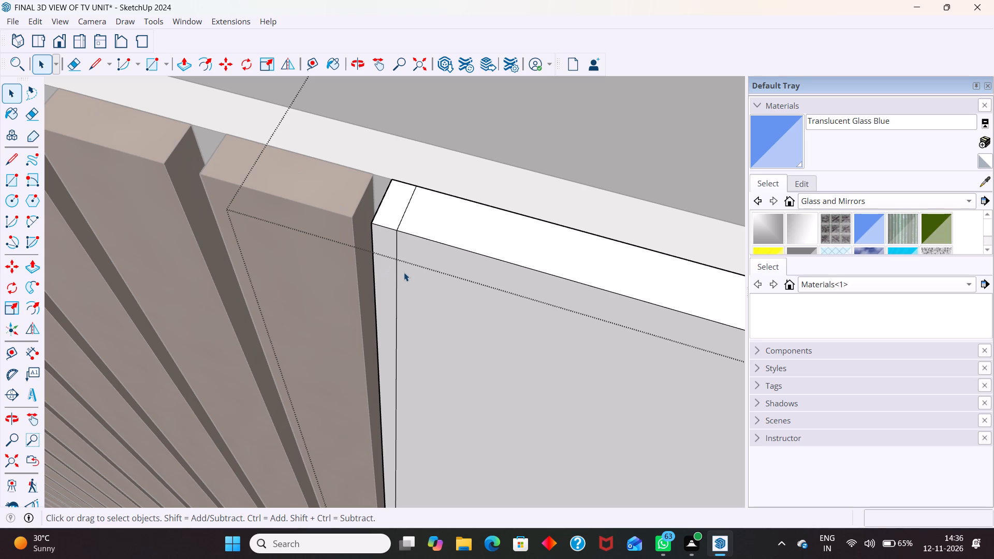
{"action": "key", "text": "t"}
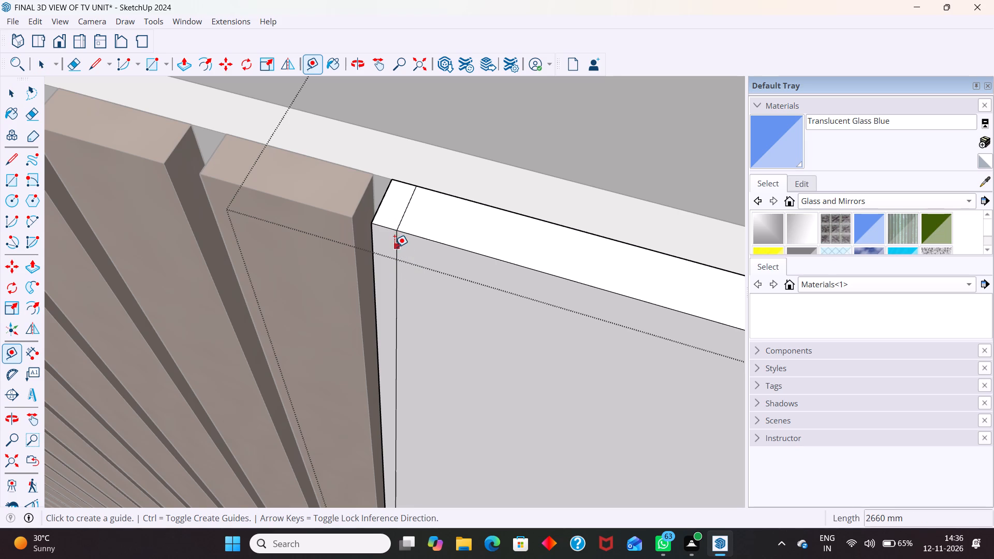
{"action": "left_click_drag", "start_coordinate": [394, 247], "coordinate": [402, 253]}
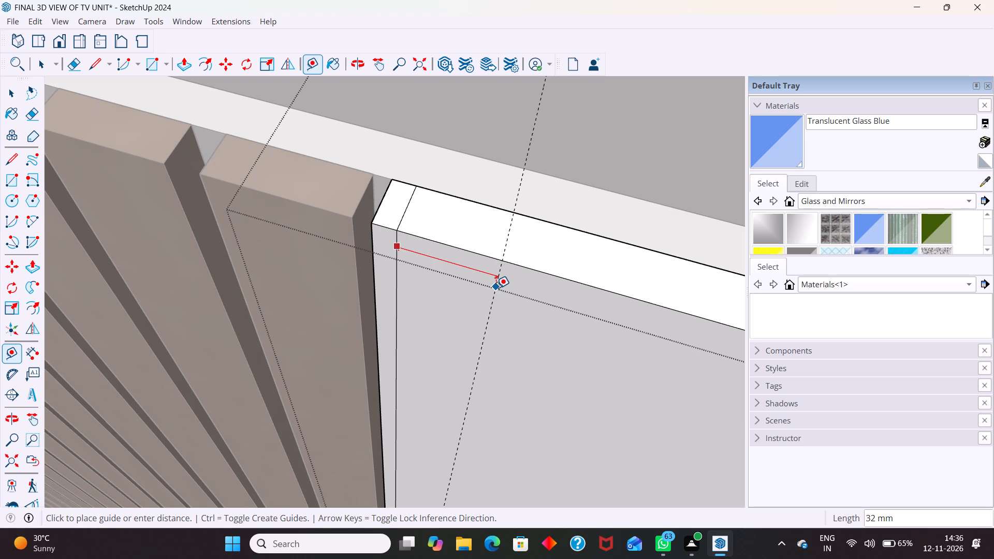
{"action": "type", "text": "300"}
{"action": "key", "text": "Return"}
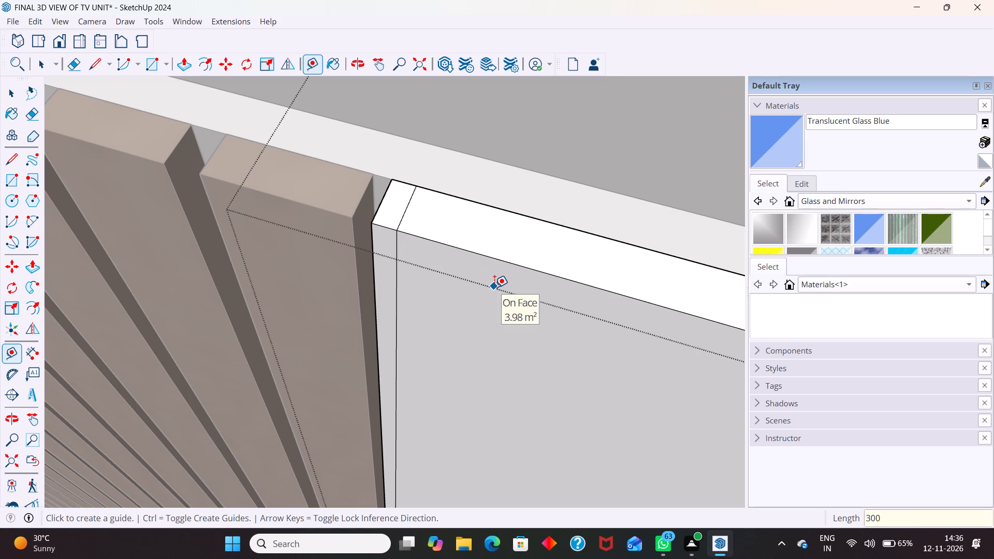
Add two vertical guides on the white panel, offset 15 mm to either side of the 300 mm guide.
{"action": "scroll", "coordinate": [427, 249], "scroll_direction": "down", "scroll_amount": 7}
{"action": "scroll", "coordinate": [424, 256], "scroll_direction": "down", "scroll_amount": 19}
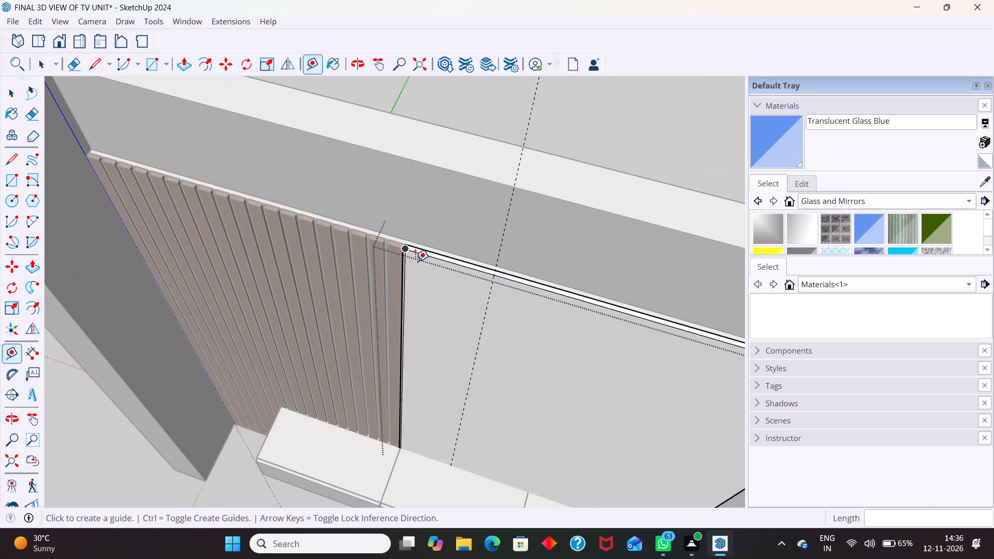
{"action": "scroll", "coordinate": [510, 271], "scroll_direction": "up", "scroll_amount": 4}
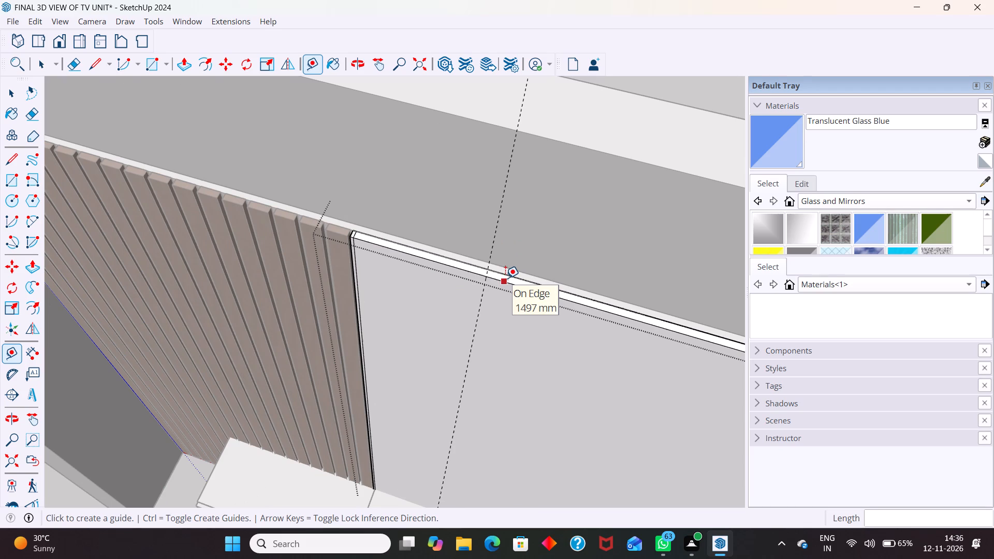
{"action": "scroll", "coordinate": [483, 271], "scroll_direction": "up", "scroll_amount": 4}
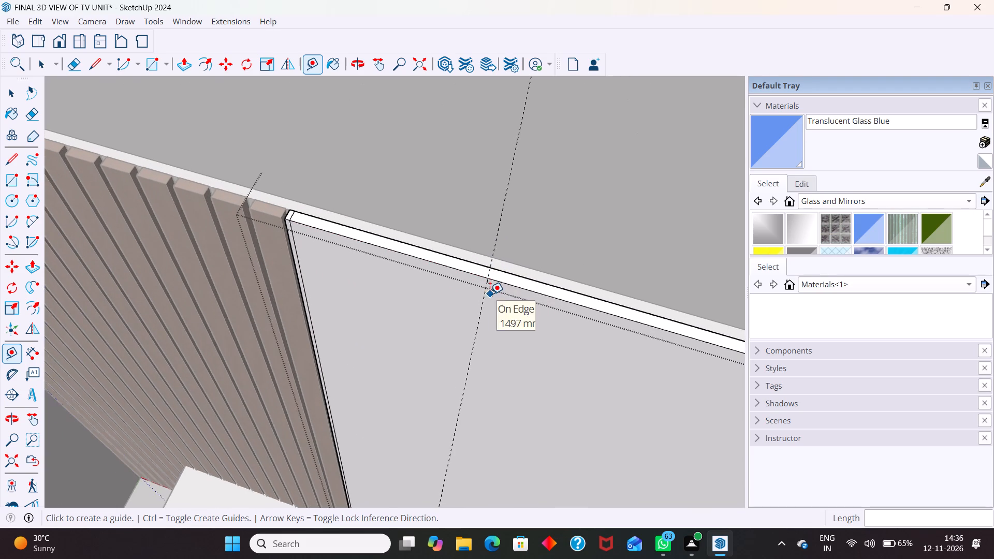
{"action": "scroll", "coordinate": [490, 295], "scroll_direction": "up", "scroll_amount": 4}
{"action": "left_click", "coordinate": [481, 297]}
{"action": "type", "text": "15"}
{"action": "key", "text": "Return"}
{"action": "left_click", "coordinate": [483, 288]}
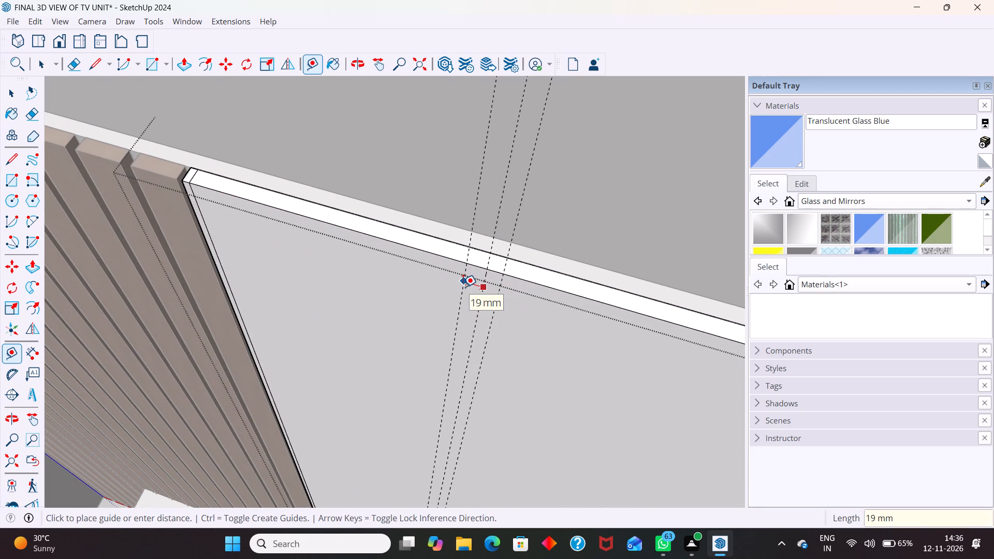
{"action": "key", "text": "1"}
{"action": "key", "text": "5"}
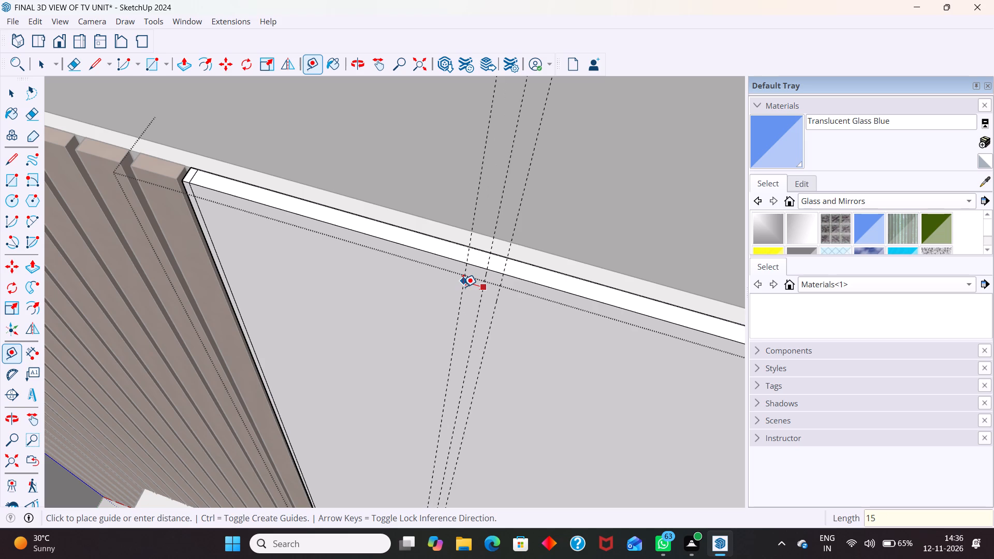
{"action": "key", "text": "Return"}
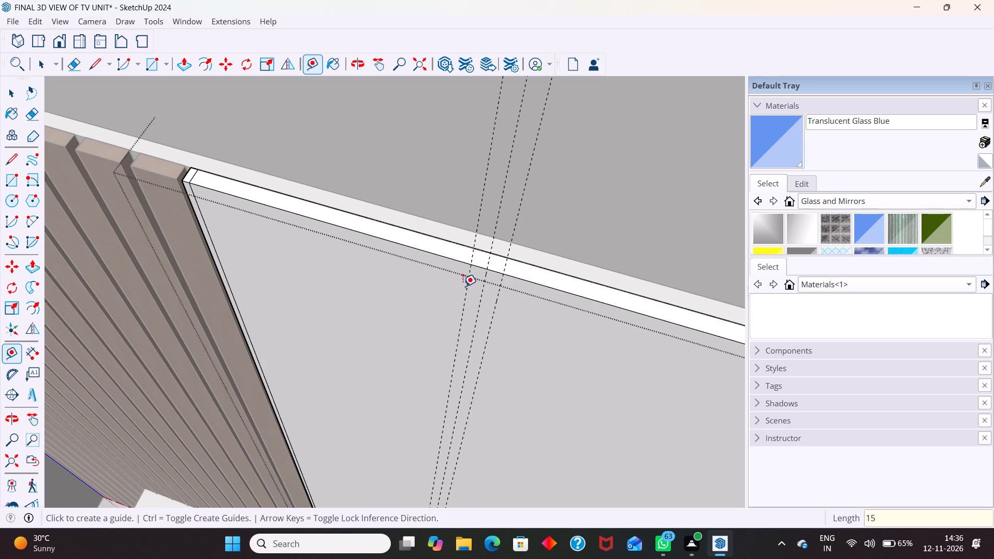
Draw a rectangle about 30 mm by 2660 mm between the two outer guides, from the white panel's top edge to its bottom edge.
{"action": "key", "text": "space"}
{"action": "scroll", "coordinate": [481, 233], "scroll_direction": "down", "scroll_amount": 10}
{"action": "key", "text": "r"}
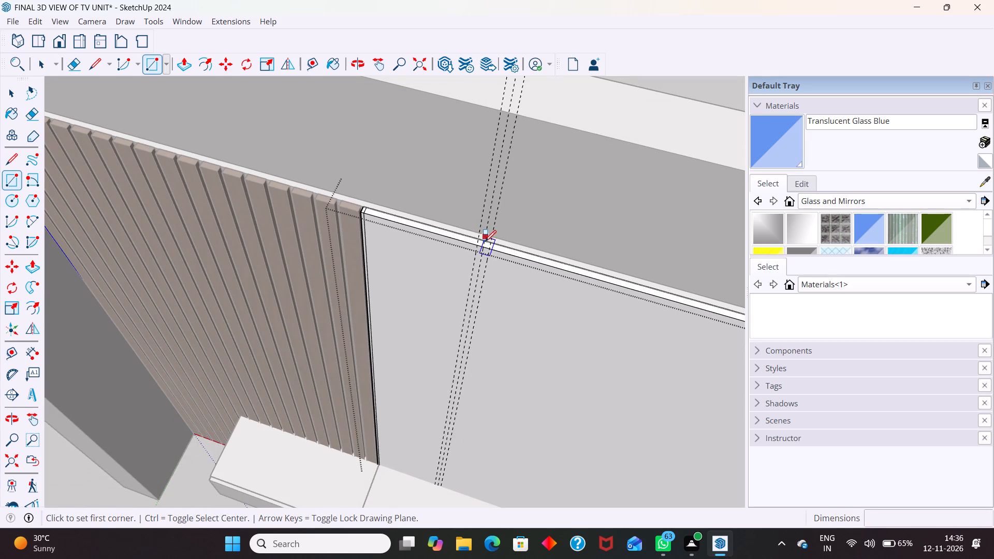
{"action": "scroll", "coordinate": [479, 246], "scroll_direction": "up", "scroll_amount": 14}
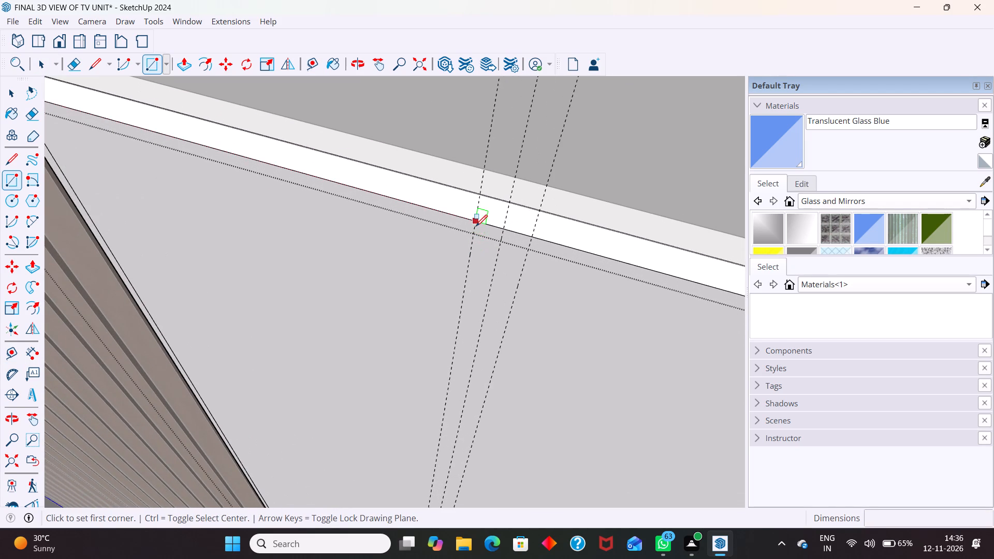
{"action": "scroll", "coordinate": [474, 224], "scroll_direction": "up", "scroll_amount": 2}
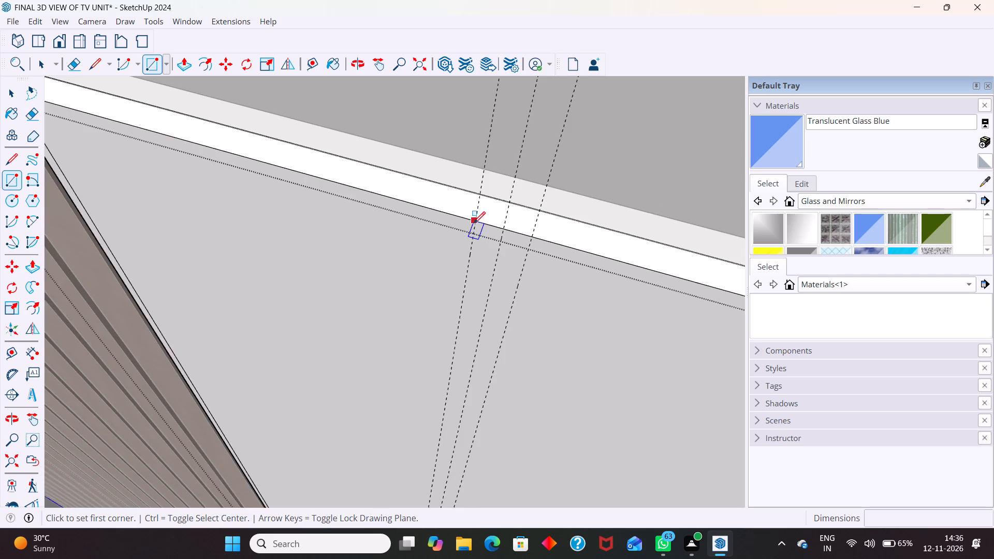
{"action": "scroll", "coordinate": [474, 223], "scroll_direction": "up", "scroll_amount": 3}
{"action": "left_click_drag", "start_coordinate": [477, 220], "coordinate": [482, 226]}
{"action": "scroll", "coordinate": [514, 241], "scroll_direction": "down", "scroll_amount": 7}
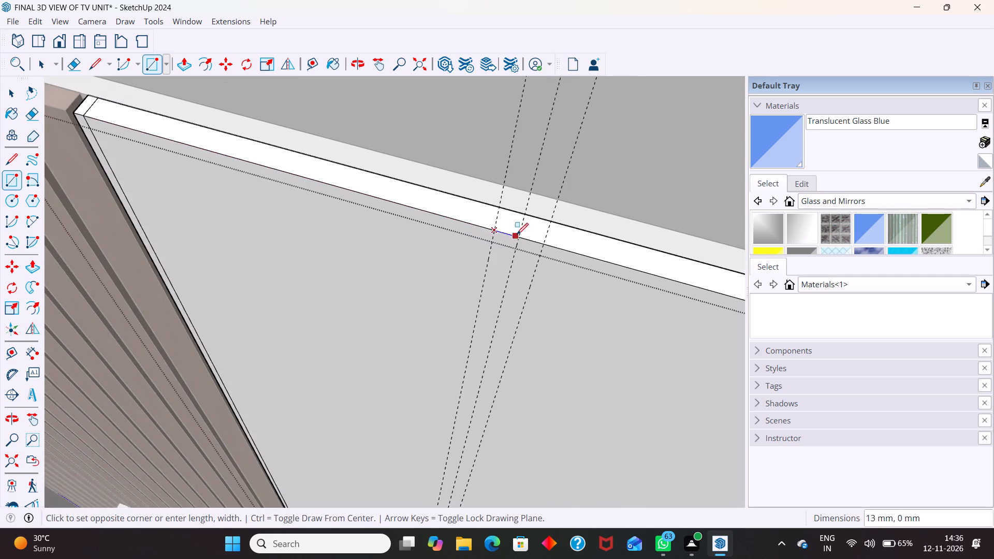
{"action": "scroll", "coordinate": [521, 247], "scroll_direction": "down", "scroll_amount": 14}
{"action": "scroll", "coordinate": [520, 266], "scroll_direction": "down", "scroll_amount": 7}
{"action": "key", "text": "Up"}
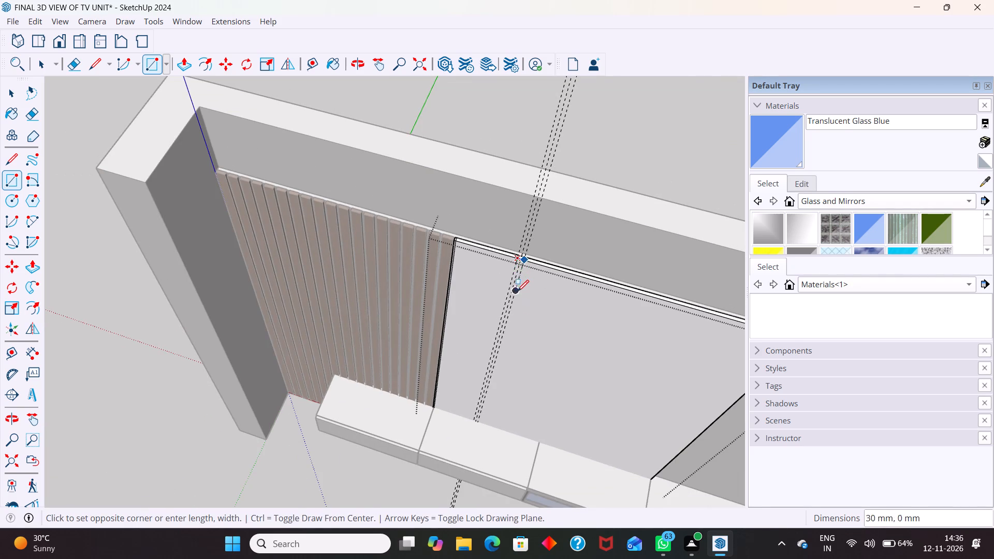
{"action": "scroll", "coordinate": [516, 293], "scroll_direction": "down", "scroll_amount": 6}
{"action": "key", "text": "Left"}
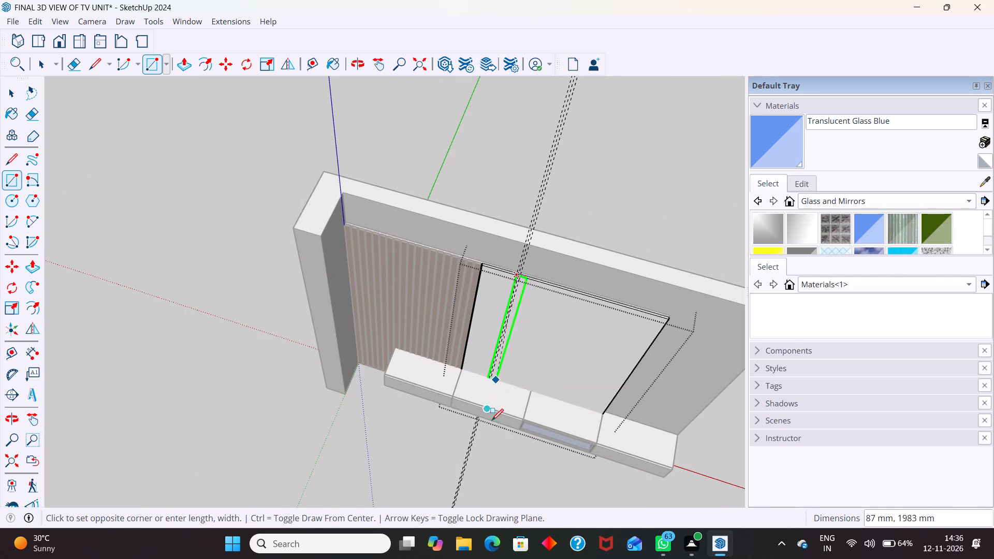
{"action": "scroll", "coordinate": [477, 440], "scroll_direction": "up", "scroll_amount": 20}
{"action": "scroll", "coordinate": [477, 440], "scroll_direction": "up", "scroll_amount": 4}
{"action": "middle_click_drag", "start_coordinate": [477, 418], "coordinate": [491, 360]}
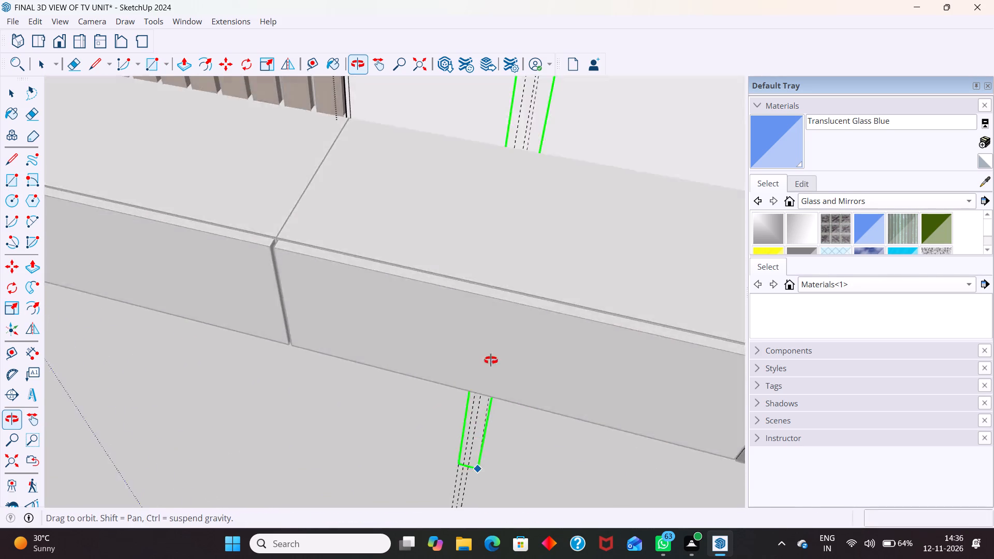
{"action": "middle_click_drag", "start_coordinate": [491, 360], "coordinate": [520, 245]}
{"action": "scroll", "coordinate": [502, 376], "scroll_direction": "up", "scroll_amount": 5}
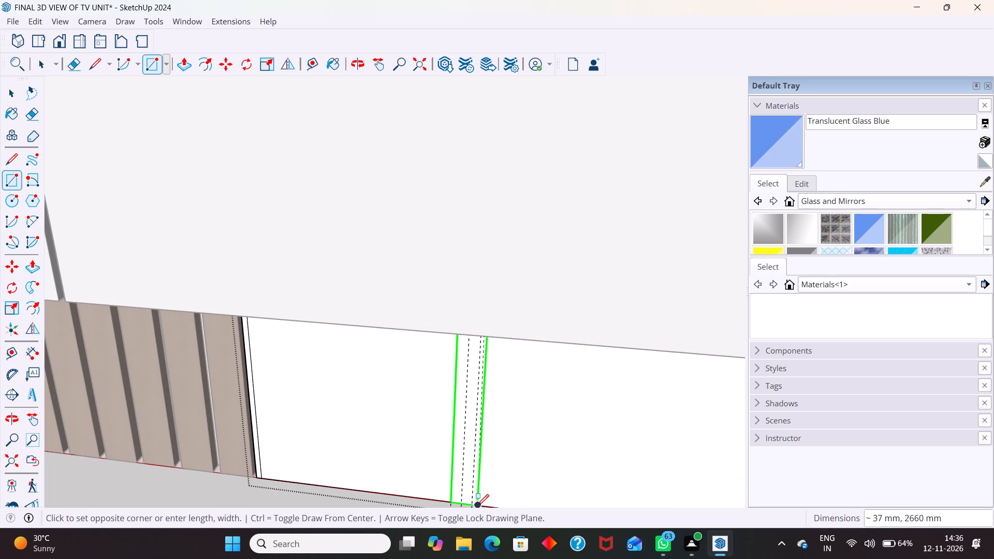
{"action": "scroll", "coordinate": [474, 502], "scroll_direction": "up", "scroll_amount": 5}
{"action": "scroll", "coordinate": [455, 386], "scroll_direction": "down", "scroll_amount": 12}
{"action": "scroll", "coordinate": [463, 416], "scroll_direction": "up", "scroll_amount": 7}
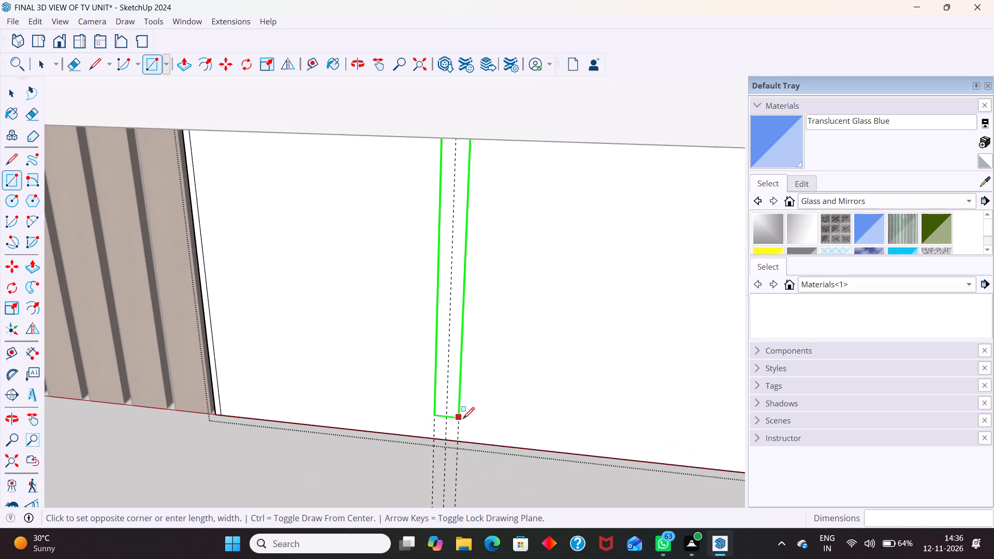
{"action": "scroll", "coordinate": [461, 441], "scroll_direction": "up", "scroll_amount": 15}
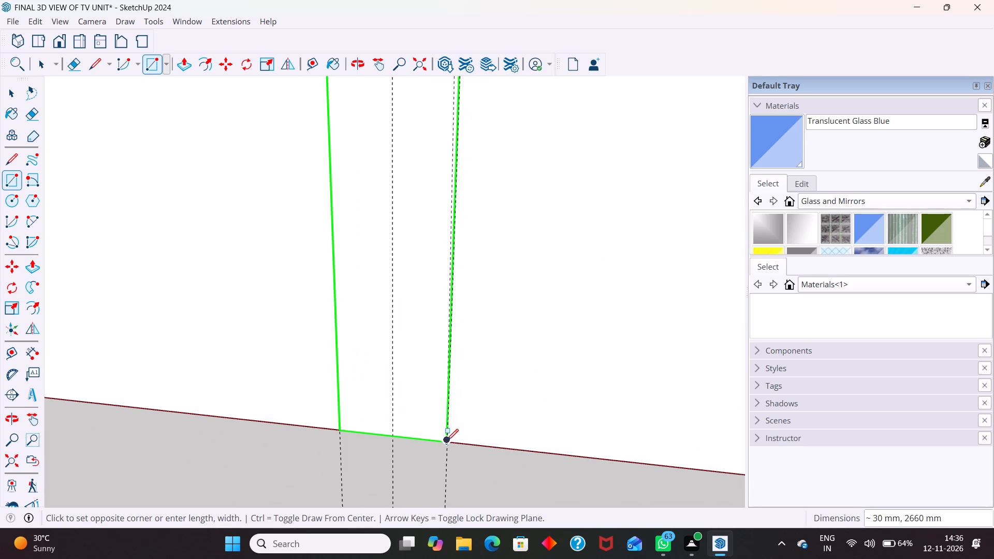
{"action": "left_click", "coordinate": [448, 442]}
{"action": "key", "text": "space"}
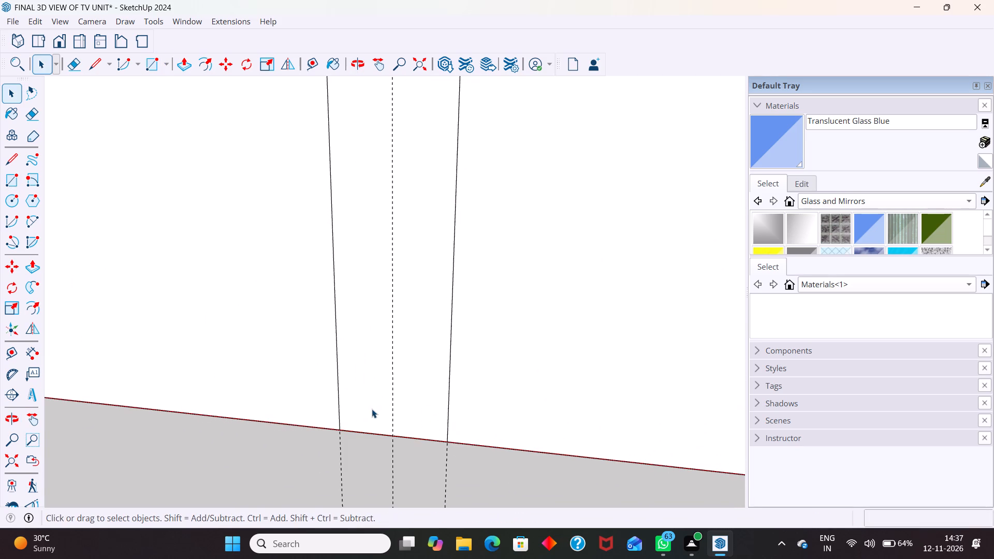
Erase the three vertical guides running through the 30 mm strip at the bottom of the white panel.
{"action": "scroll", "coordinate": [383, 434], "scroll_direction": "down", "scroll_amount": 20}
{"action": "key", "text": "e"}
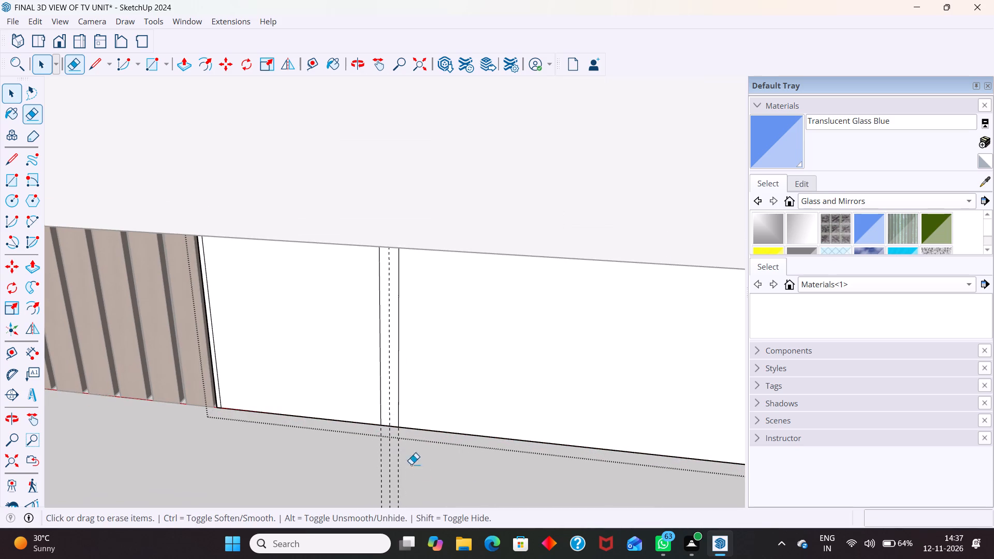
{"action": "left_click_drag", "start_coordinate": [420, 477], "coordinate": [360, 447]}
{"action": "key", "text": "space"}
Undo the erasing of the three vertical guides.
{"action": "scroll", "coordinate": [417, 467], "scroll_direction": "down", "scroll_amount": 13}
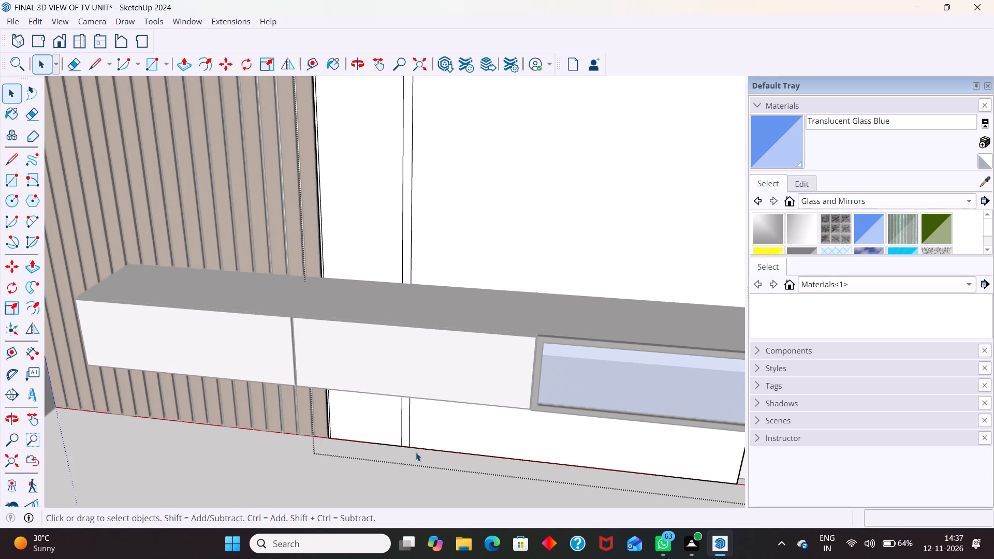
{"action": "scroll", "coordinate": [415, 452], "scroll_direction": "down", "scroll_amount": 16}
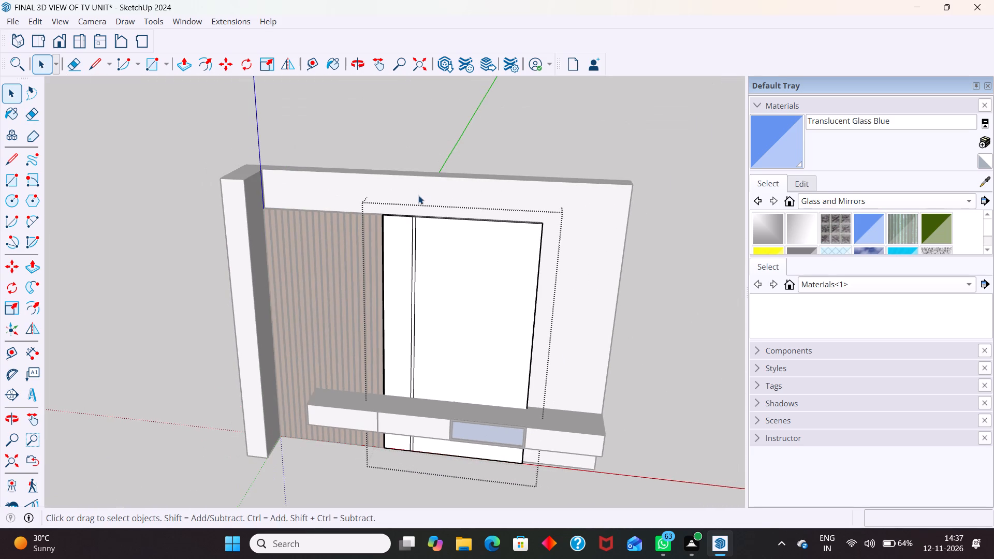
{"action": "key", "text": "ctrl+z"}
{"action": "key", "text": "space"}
Place a vertical guide on the white panel 700 mm from the centre guide of the 30 mm strip, away from the slats.
{"action": "scroll", "coordinate": [408, 216], "scroll_direction": "up", "scroll_amount": 16}
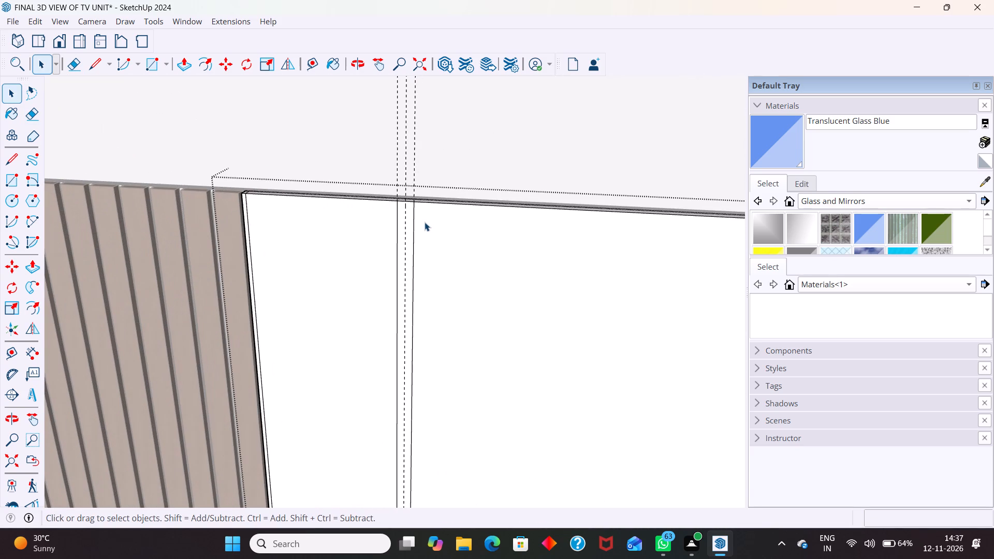
{"action": "scroll", "coordinate": [423, 222], "scroll_direction": "up", "scroll_amount": 5}
{"action": "scroll", "coordinate": [394, 183], "scroll_direction": "up", "scroll_amount": 4}
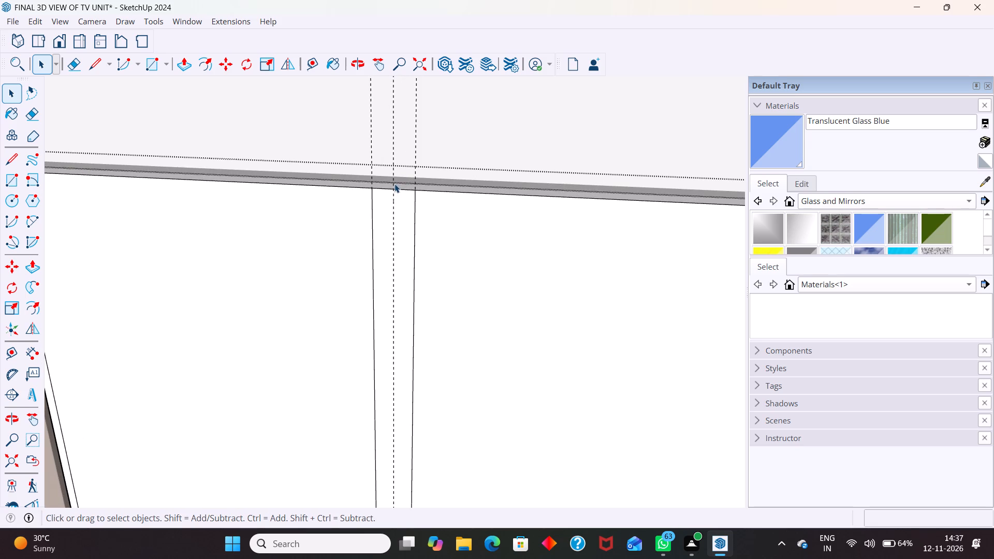
{"action": "key", "text": "t"}
{"action": "left_click_drag", "start_coordinate": [391, 213], "coordinate": [396, 215]}
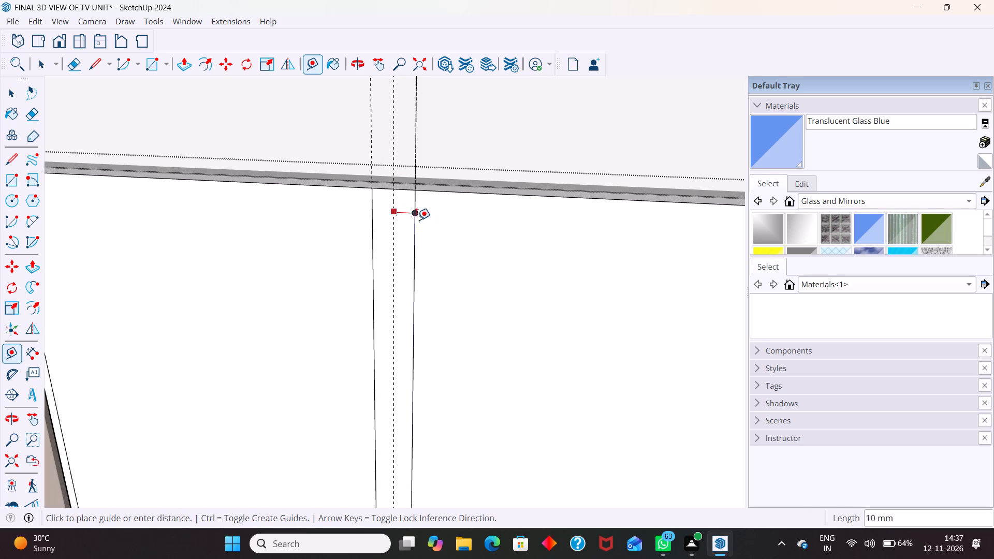
{"action": "type", "text": "700"}
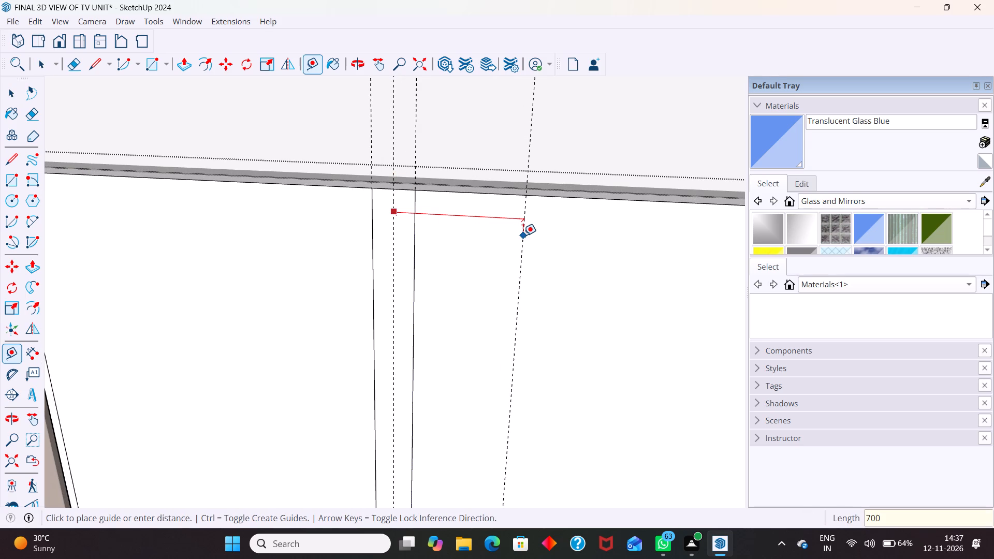
{"action": "key", "text": "Return"}
Add two vertical guides on the white panel, offset 4 mm to either side of the 700 mm guide.
{"action": "scroll", "coordinate": [313, 250], "scroll_direction": "down", "scroll_amount": 17}
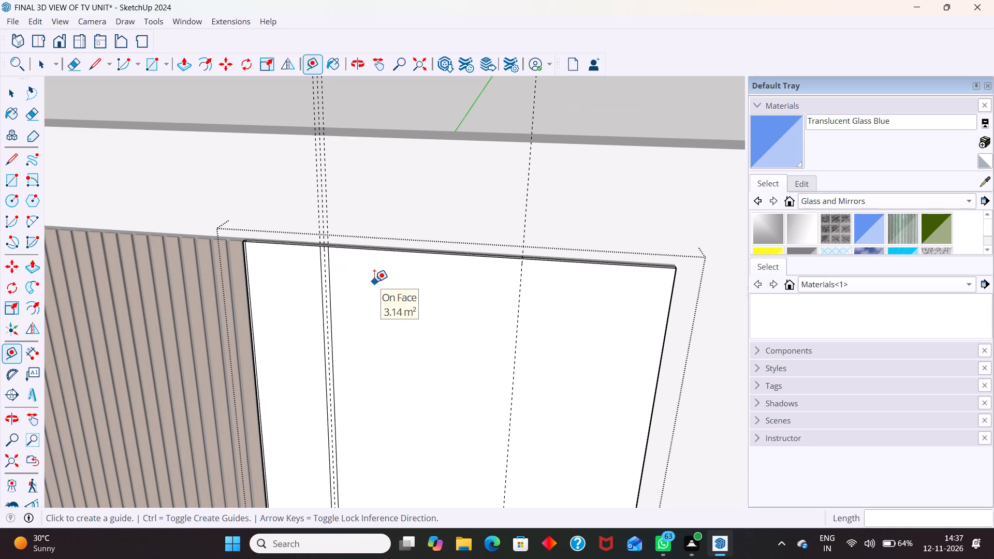
{"action": "scroll", "coordinate": [533, 289], "scroll_direction": "up", "scroll_amount": 4}
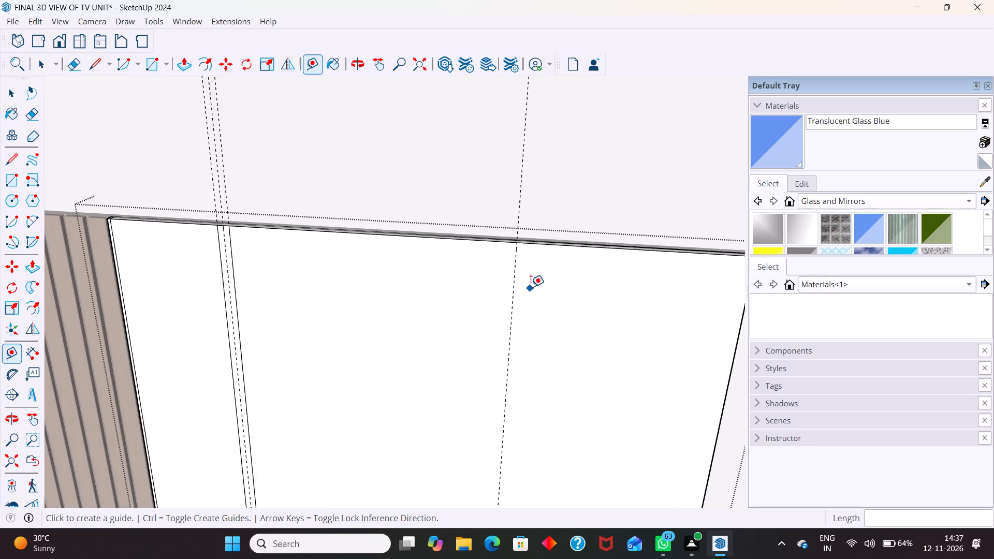
{"action": "scroll", "coordinate": [513, 275], "scroll_direction": "up", "scroll_amount": 4}
{"action": "left_click", "coordinate": [515, 269]}
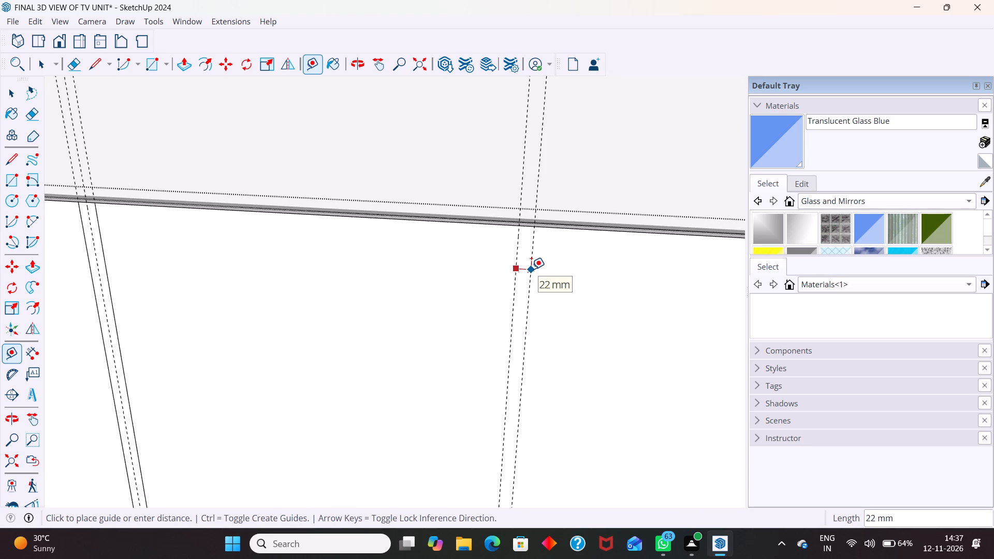
{"action": "key", "text": "4"}
{"action": "key", "text": "Return"}
{"action": "scroll", "coordinate": [517, 261], "scroll_direction": "up", "scroll_amount": 9}
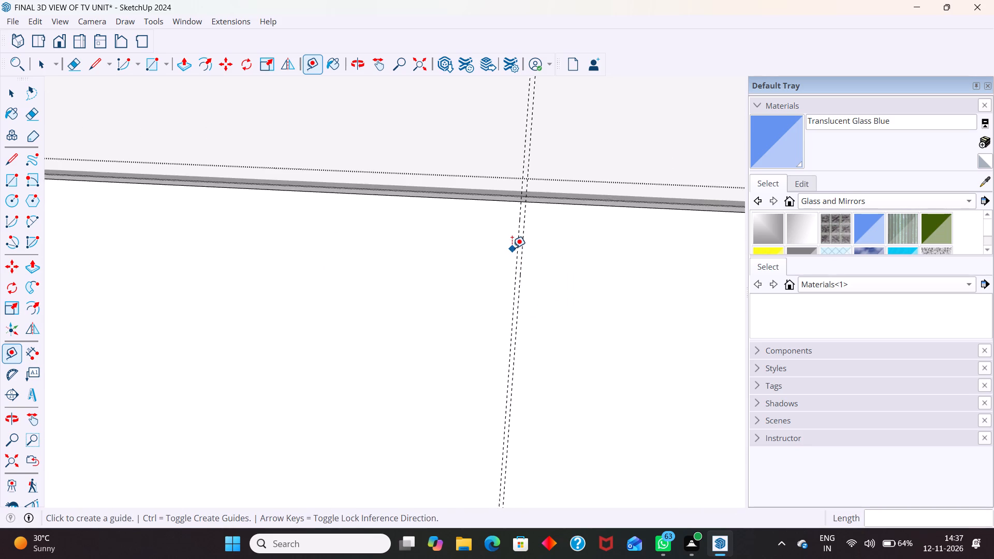
{"action": "scroll", "coordinate": [512, 248], "scroll_direction": "up", "scroll_amount": 4}
{"action": "left_click", "coordinate": [520, 238]}
{"action": "key", "text": "4"}
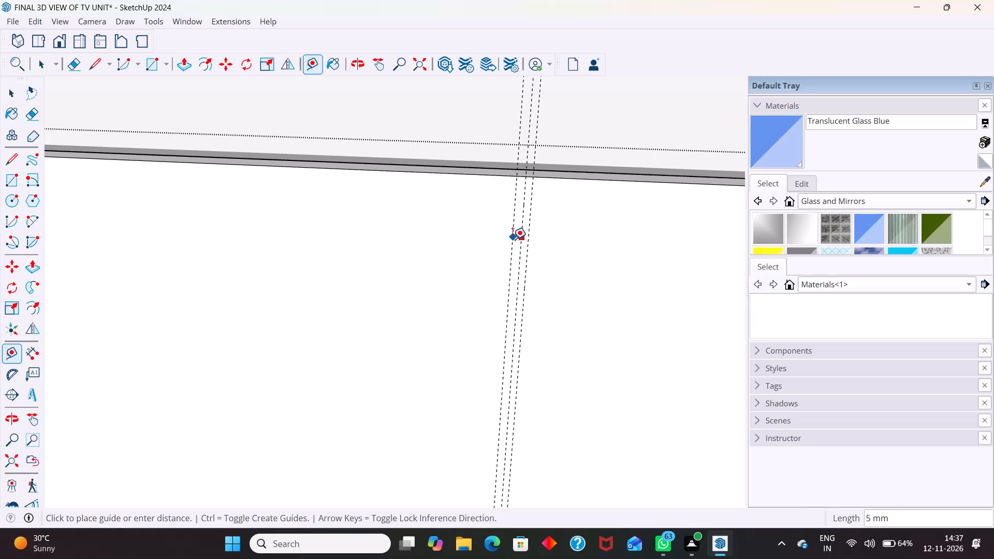
{"action": "key", "text": "Return"}
Draw an 8 mm by 2660 mm full-height rectangle on the white panel between the two outer guides flanking the 700 mm guide.
{"action": "key", "text": "space"}
{"action": "type", "text": "R"}
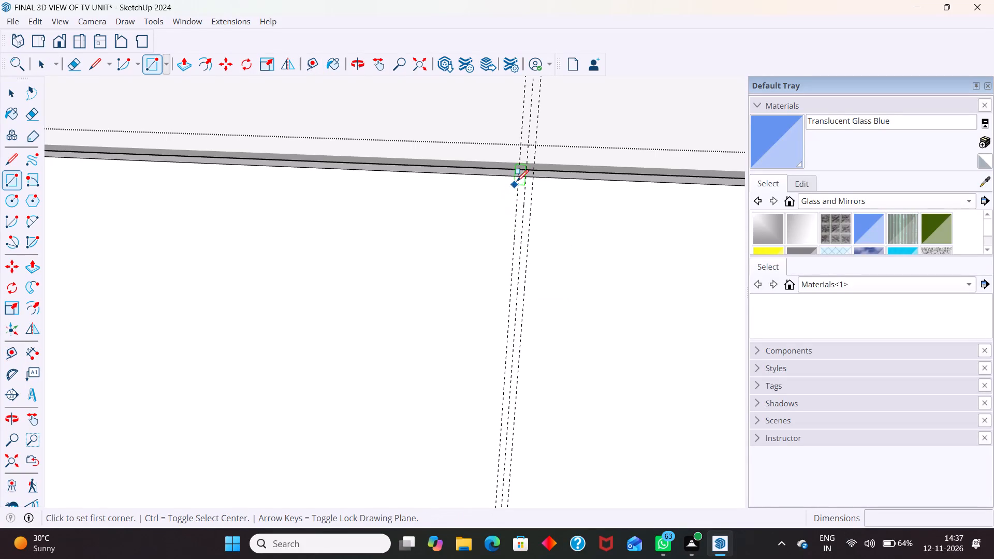
{"action": "left_click_drag", "start_coordinate": [521, 176], "coordinate": [524, 181]}
{"action": "scroll", "coordinate": [533, 202], "scroll_direction": "down", "scroll_amount": 17}
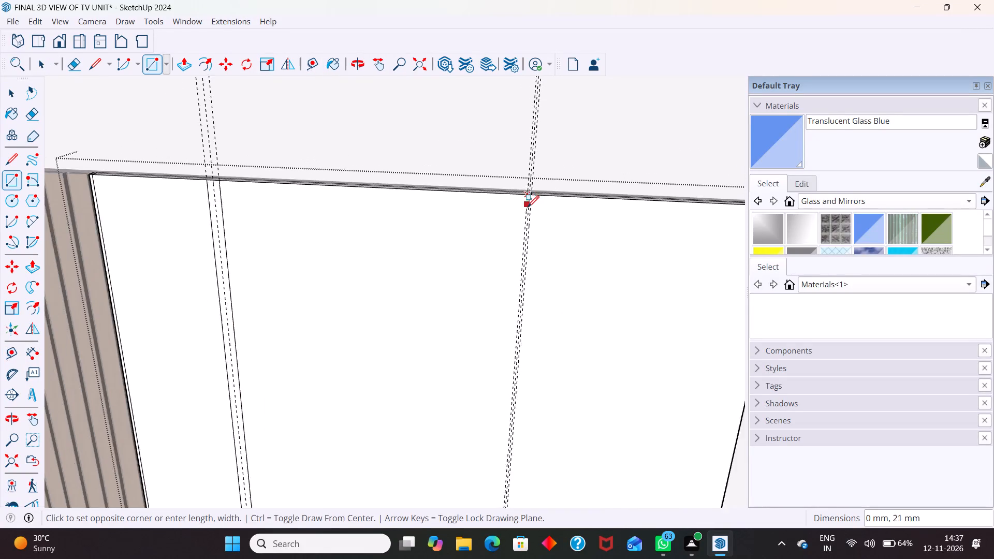
{"action": "scroll", "coordinate": [528, 207], "scroll_direction": "down", "scroll_amount": 11}
{"action": "scroll", "coordinate": [510, 301], "scroll_direction": "down", "scroll_amount": 7}
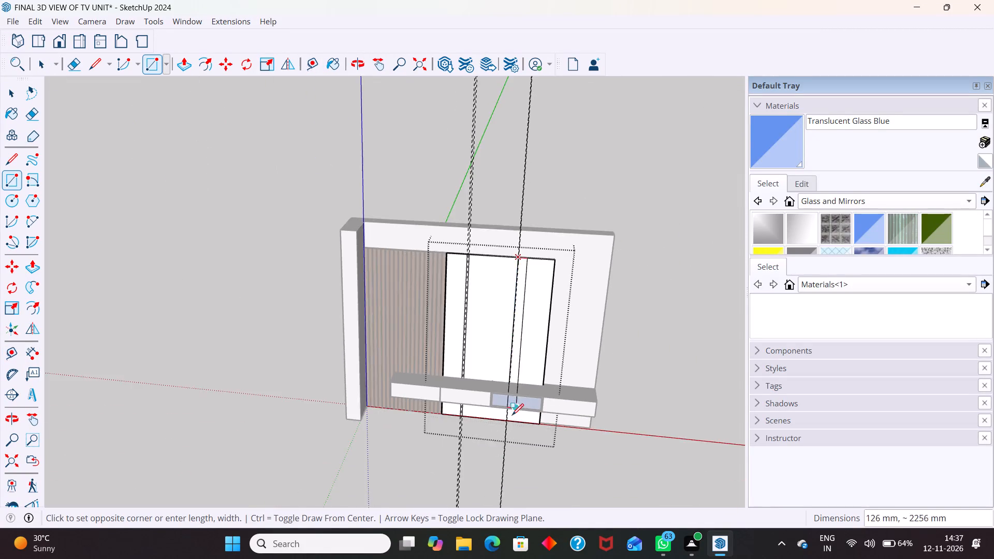
{"action": "scroll", "coordinate": [512, 416], "scroll_direction": "up", "scroll_amount": 20}
{"action": "scroll", "coordinate": [512, 416], "scroll_direction": "up", "scroll_amount": 15}
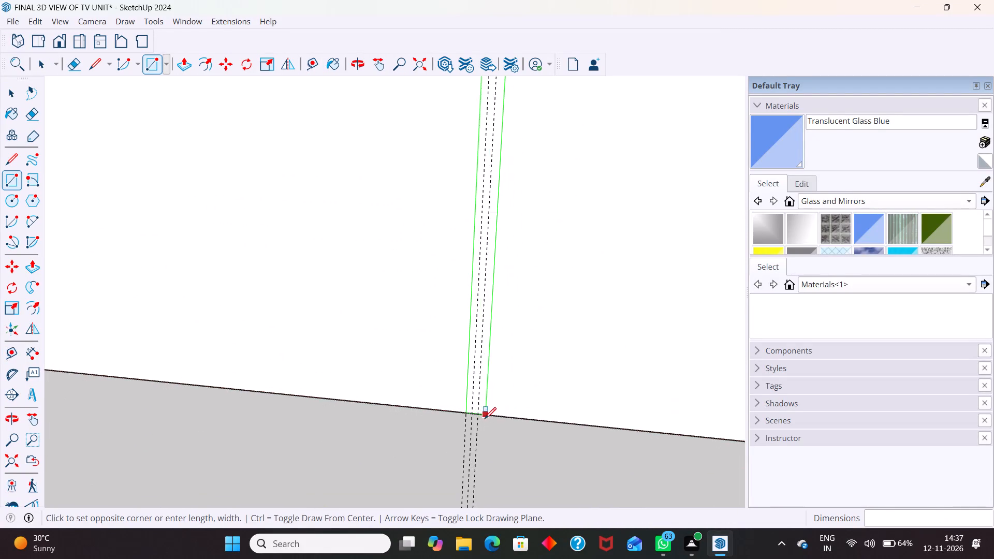
{"action": "scroll", "coordinate": [485, 419], "scroll_direction": "up", "scroll_amount": 16}
{"action": "left_click", "coordinate": [475, 402]}
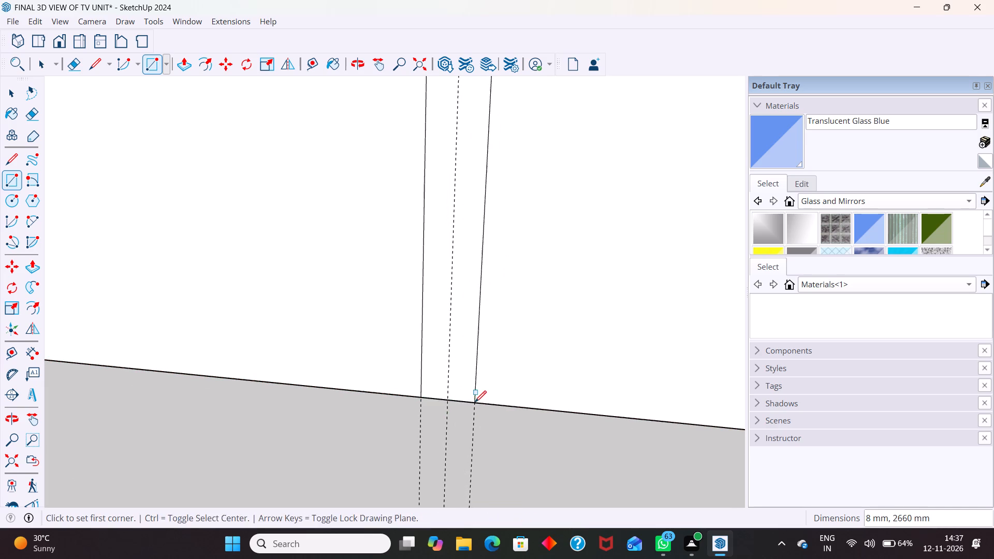
{"action": "key", "text": "space"}
Place a vertical guide on the white panel 305 mm from the 8 mm strip's centre guide, away from the slats.
{"action": "scroll", "coordinate": [429, 437], "scroll_direction": "down", "scroll_amount": 20}
{"action": "scroll", "coordinate": [429, 437], "scroll_direction": "down", "scroll_amount": 4}
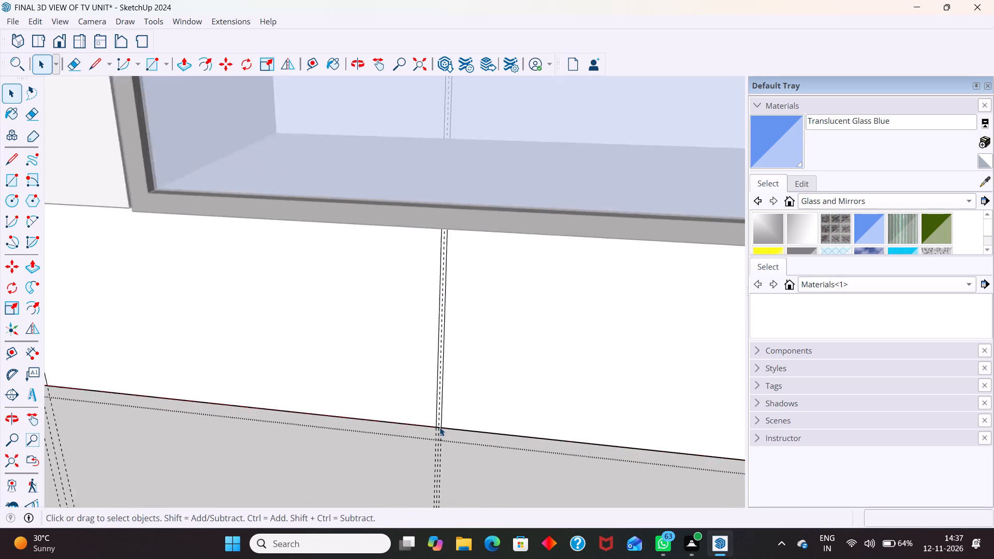
{"action": "scroll", "coordinate": [440, 427], "scroll_direction": "down", "scroll_amount": 14}
{"action": "scroll", "coordinate": [445, 393], "scroll_direction": "down", "scroll_amount": 10}
{"action": "scroll", "coordinate": [484, 211], "scroll_direction": "up", "scroll_amount": 2}
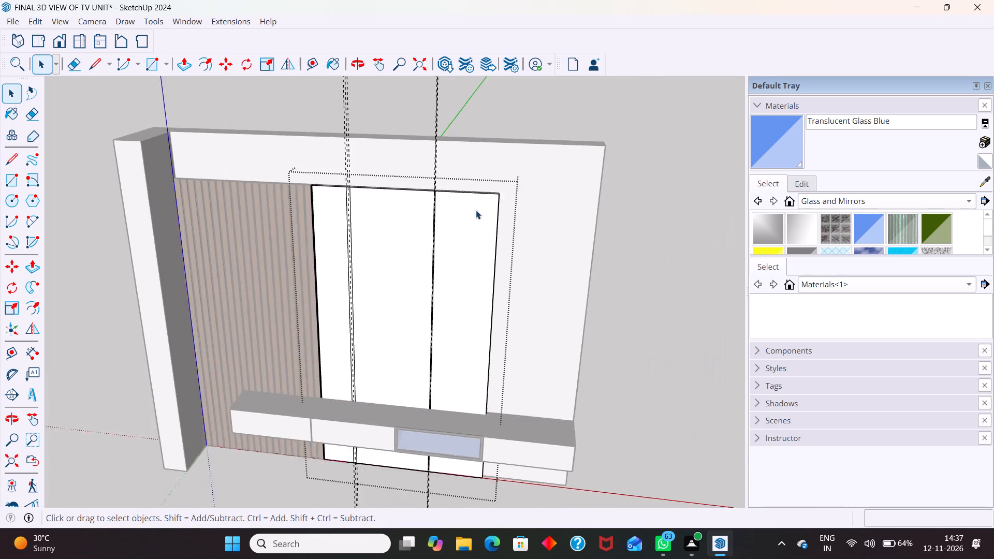
{"action": "scroll", "coordinate": [476, 210], "scroll_direction": "up", "scroll_amount": 2}
{"action": "scroll", "coordinate": [438, 182], "scroll_direction": "up", "scroll_amount": 19}
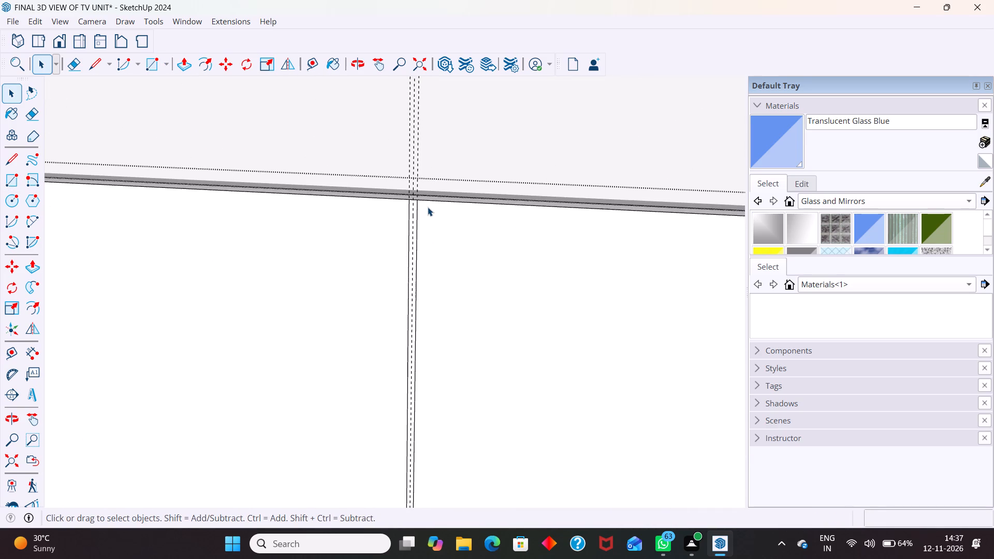
{"action": "key", "text": "t"}
{"action": "scroll", "coordinate": [406, 201], "scroll_direction": "up", "scroll_amount": 6}
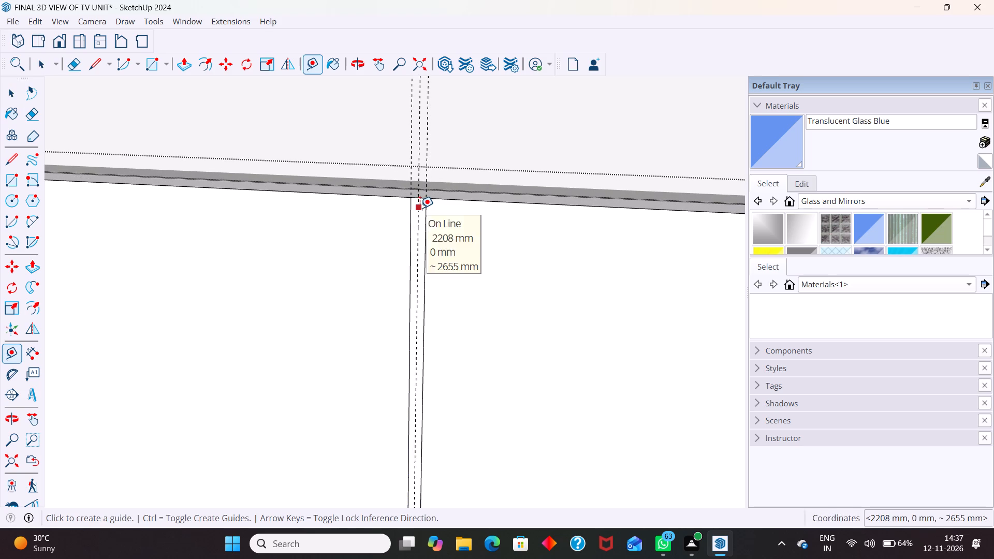
{"action": "left_click", "coordinate": [419, 208]}
{"action": "scroll", "coordinate": [485, 228], "scroll_direction": "down", "scroll_amount": 16}
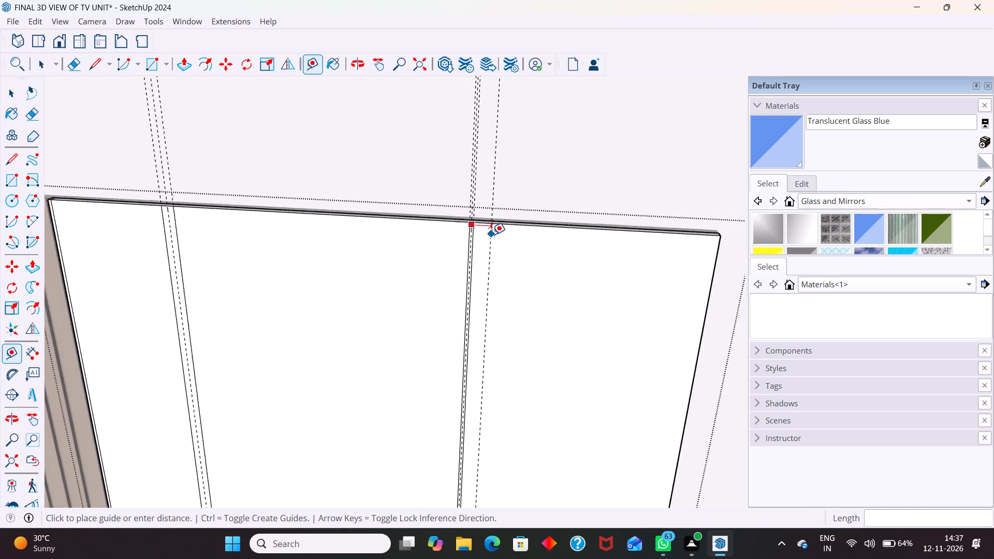
{"action": "scroll", "coordinate": [492, 234], "scroll_direction": "down", "scroll_amount": 2}
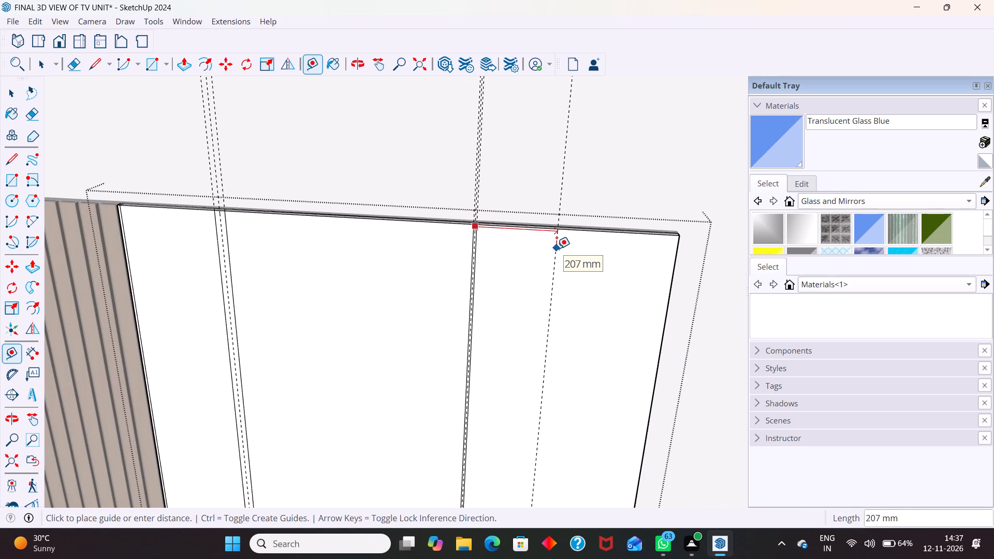
{"action": "type", "text": "305"}
{"action": "key", "text": "Return"}
{"action": "key", "text": "space"}
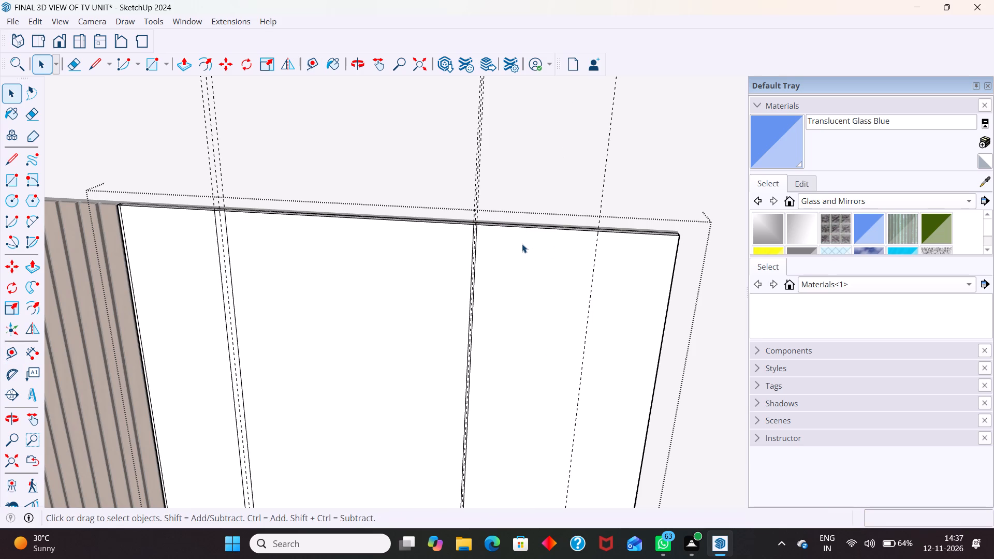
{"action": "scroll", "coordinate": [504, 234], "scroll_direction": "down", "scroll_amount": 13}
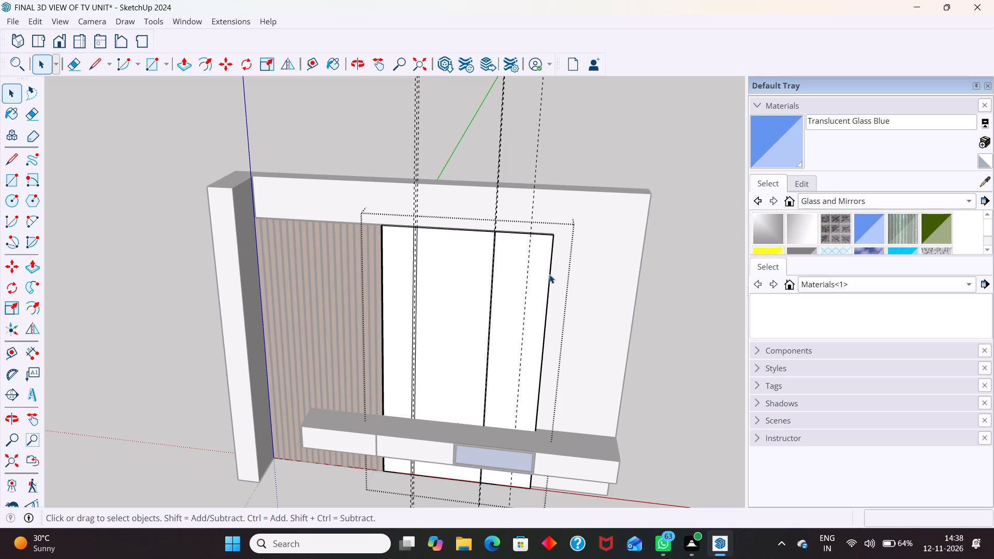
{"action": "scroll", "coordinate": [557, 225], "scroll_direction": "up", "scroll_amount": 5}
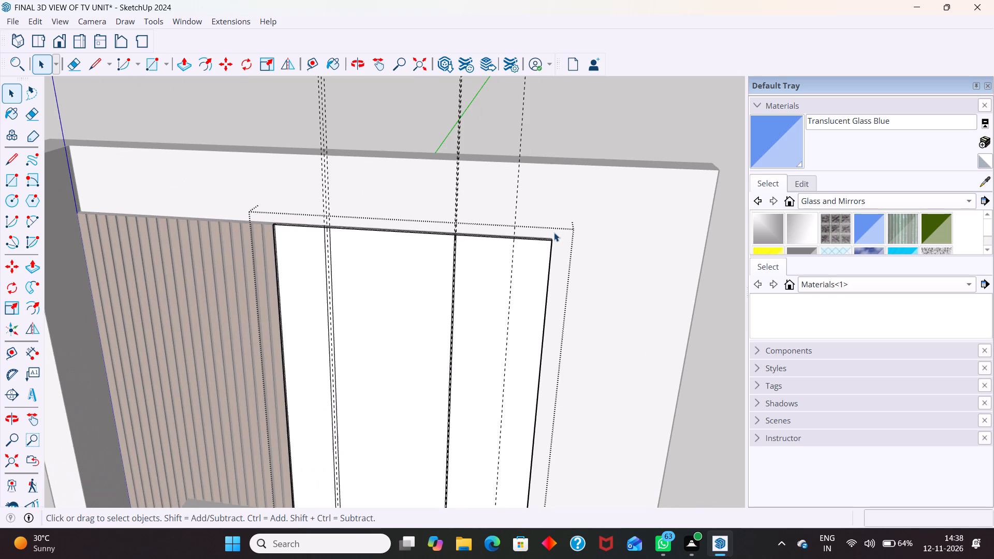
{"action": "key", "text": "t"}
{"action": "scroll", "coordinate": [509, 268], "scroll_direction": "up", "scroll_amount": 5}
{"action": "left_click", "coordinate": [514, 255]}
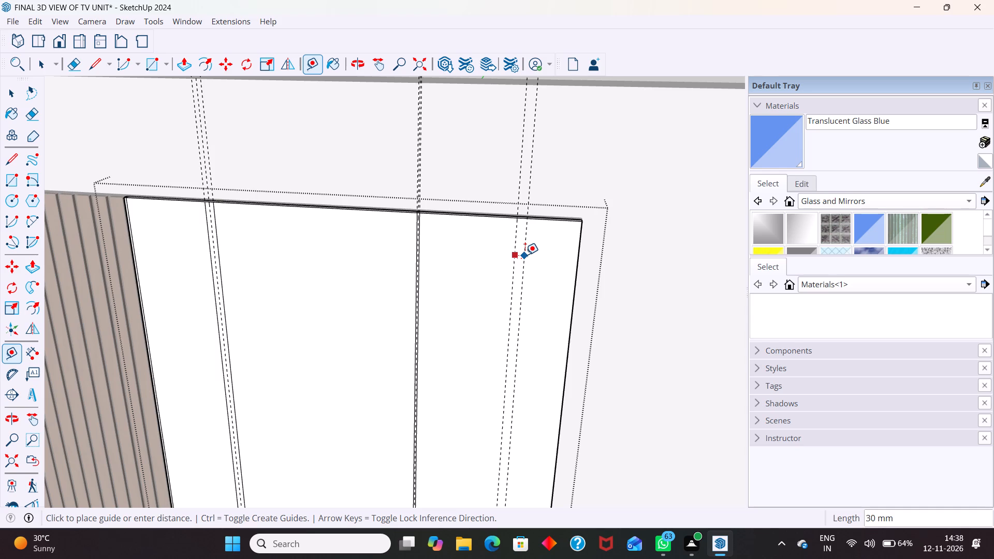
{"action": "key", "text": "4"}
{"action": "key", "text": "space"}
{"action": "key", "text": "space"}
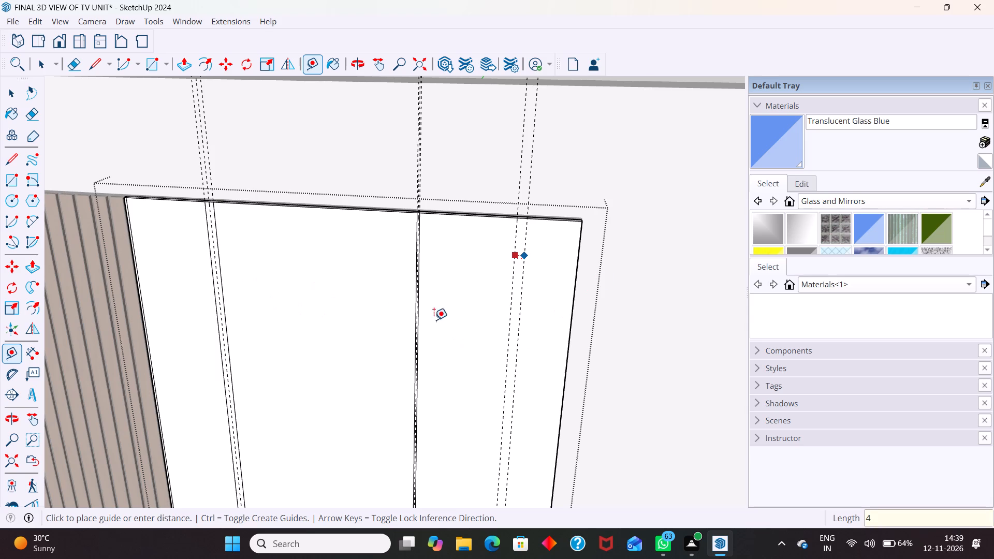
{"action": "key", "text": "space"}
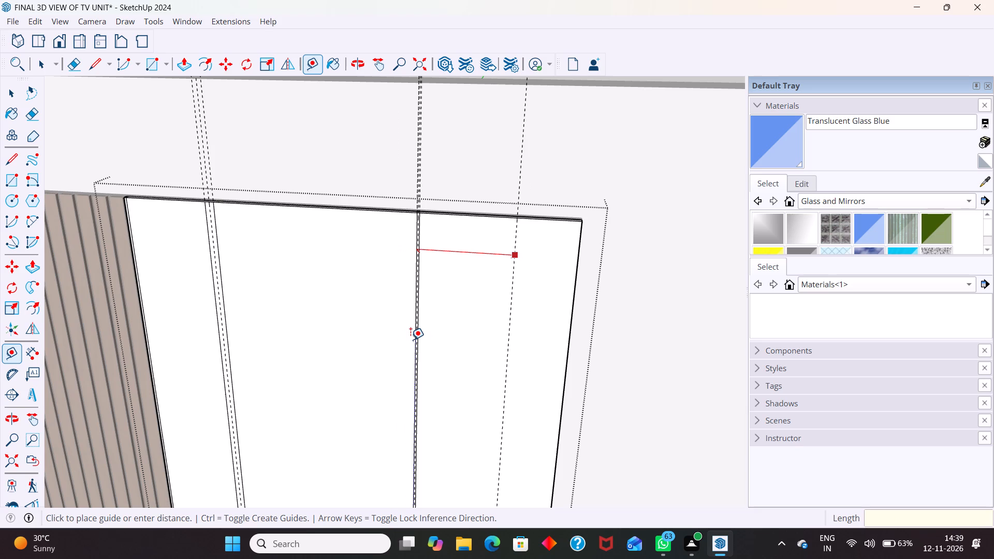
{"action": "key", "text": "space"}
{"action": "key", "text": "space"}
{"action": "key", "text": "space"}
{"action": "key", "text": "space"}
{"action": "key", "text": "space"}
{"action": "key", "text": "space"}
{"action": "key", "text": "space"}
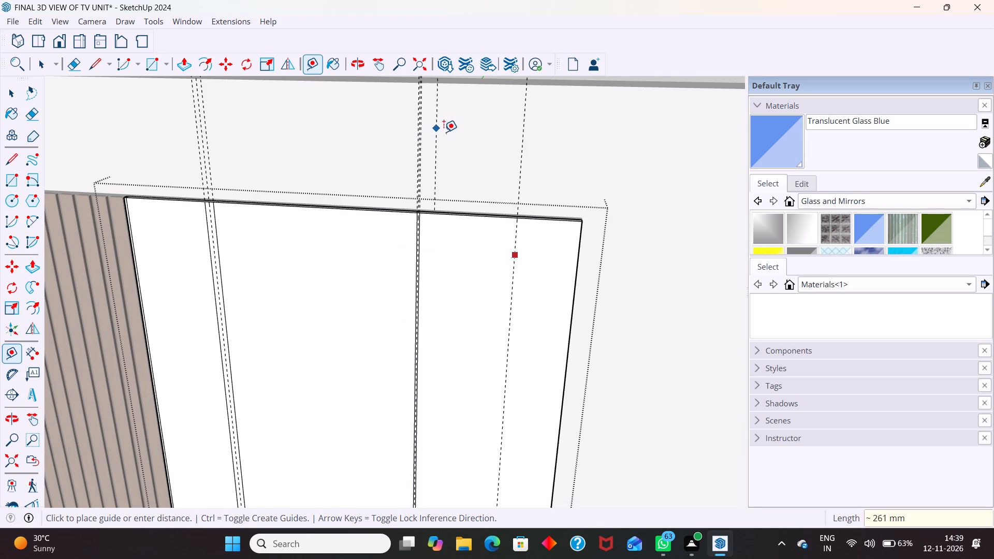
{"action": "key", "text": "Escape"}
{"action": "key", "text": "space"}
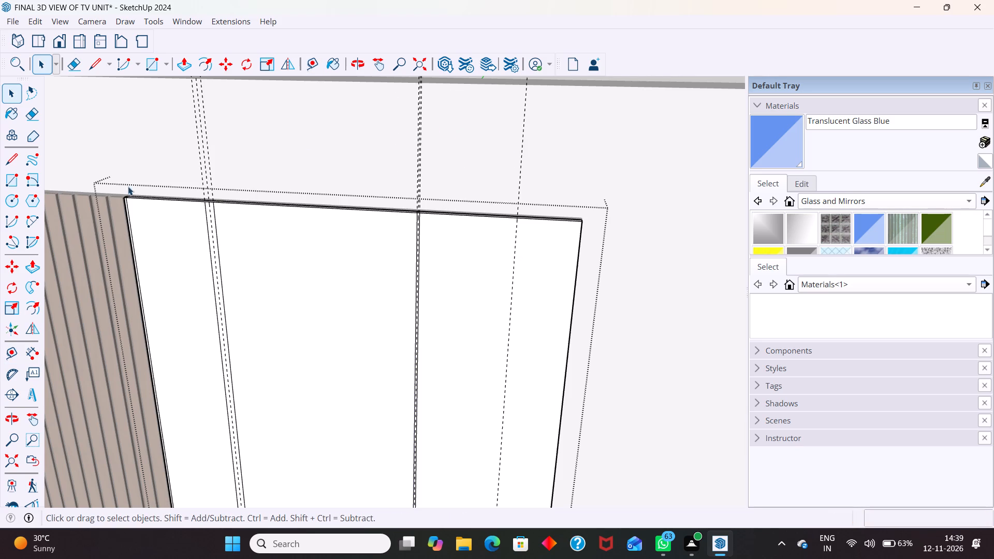
Measure the distance from the white panel's top corner beside the slats to the 30 mm strip's centre guide.
{"action": "scroll", "coordinate": [128, 186], "scroll_direction": "up", "scroll_amount": 6}
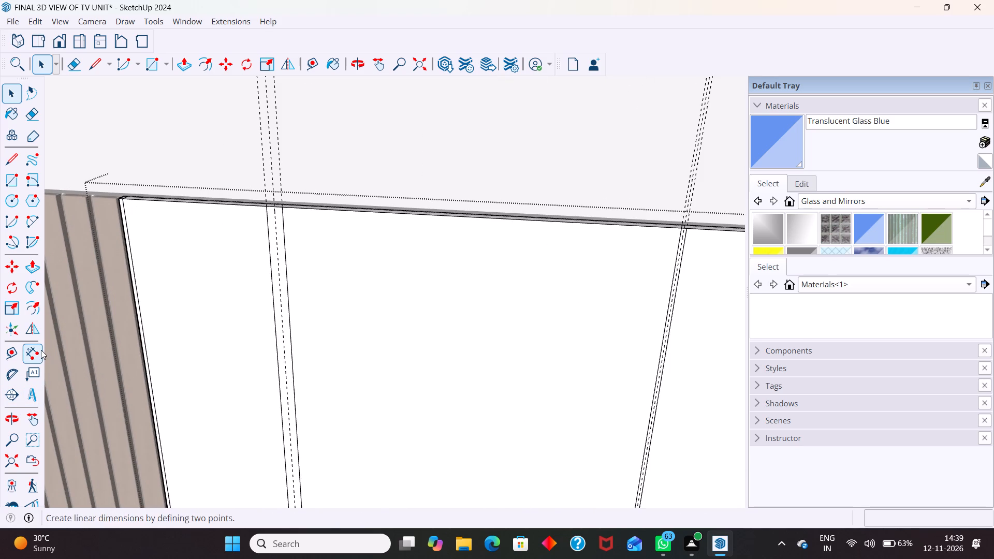
{"action": "left_click", "coordinate": [41, 350]}
{"action": "scroll", "coordinate": [119, 186], "scroll_direction": "up", "scroll_amount": 4}
{"action": "left_click", "coordinate": [126, 204]}
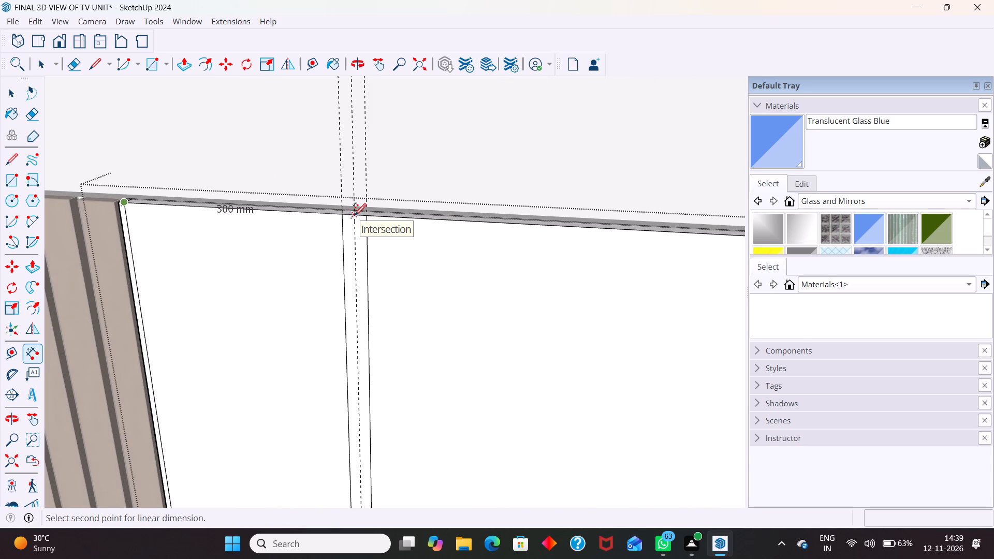
{"action": "key", "text": "Escape"}
Measure the distance between the centre guides of the 30 mm and 8 mm strips along the panel's top edge.
{"action": "scroll", "coordinate": [267, 234], "scroll_direction": "down", "scroll_amount": 5}
{"action": "scroll", "coordinate": [311, 219], "scroll_direction": "up", "scroll_amount": 4}
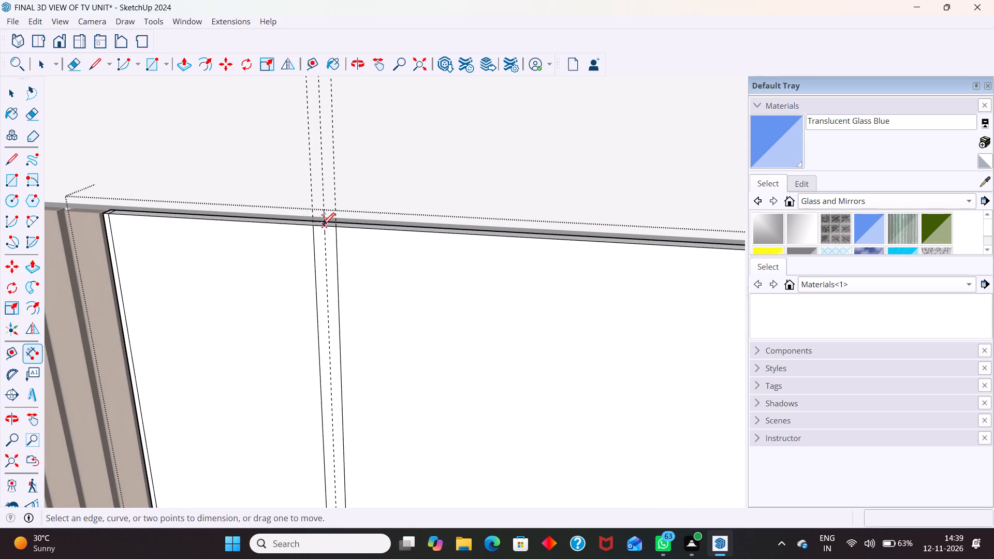
{"action": "left_click", "coordinate": [323, 224]}
{"action": "scroll", "coordinate": [239, 252], "scroll_direction": "down", "scroll_amount": 8}
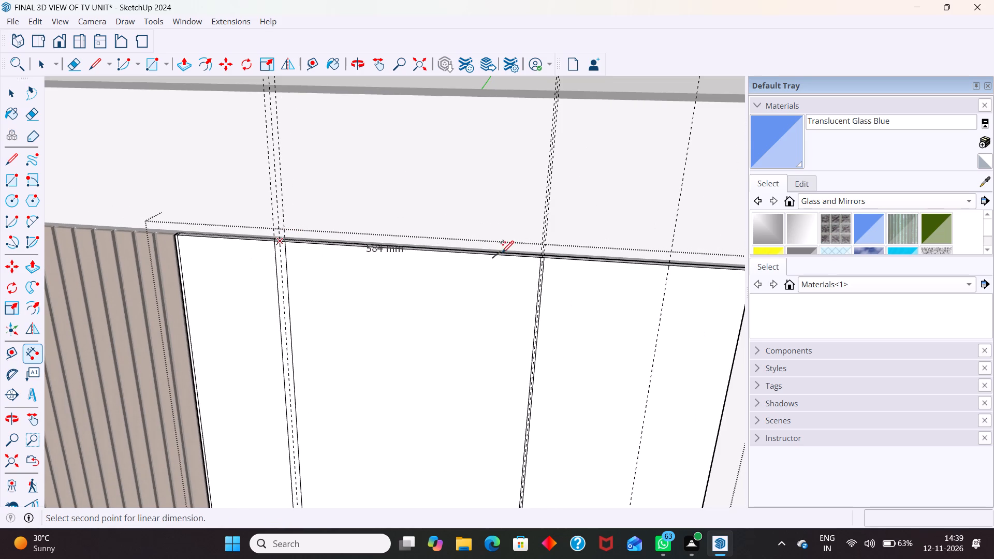
{"action": "scroll", "coordinate": [511, 251], "scroll_direction": "up", "scroll_amount": 6}
{"action": "scroll", "coordinate": [554, 250], "scroll_direction": "up", "scroll_amount": 4}
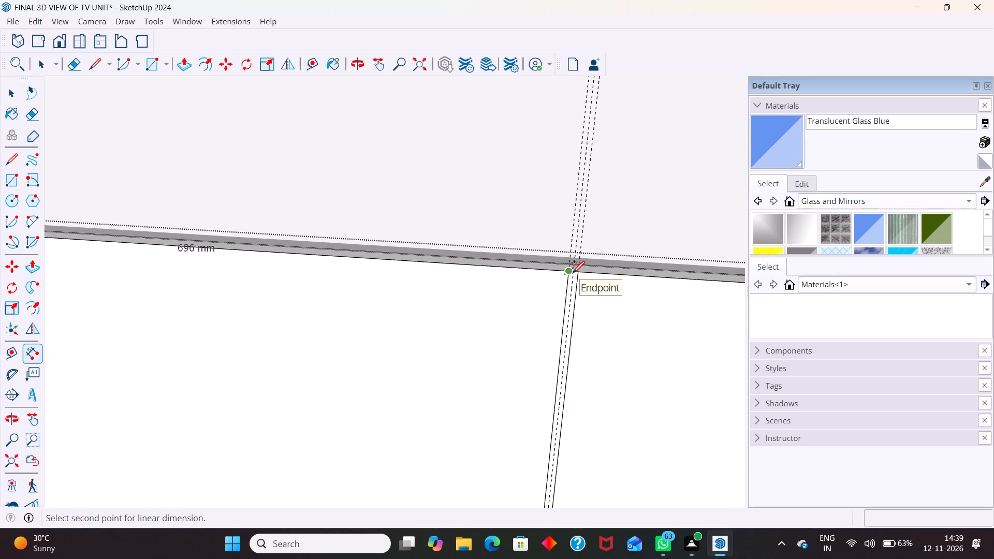
{"action": "scroll", "coordinate": [573, 272], "scroll_direction": "up", "scroll_amount": 4}
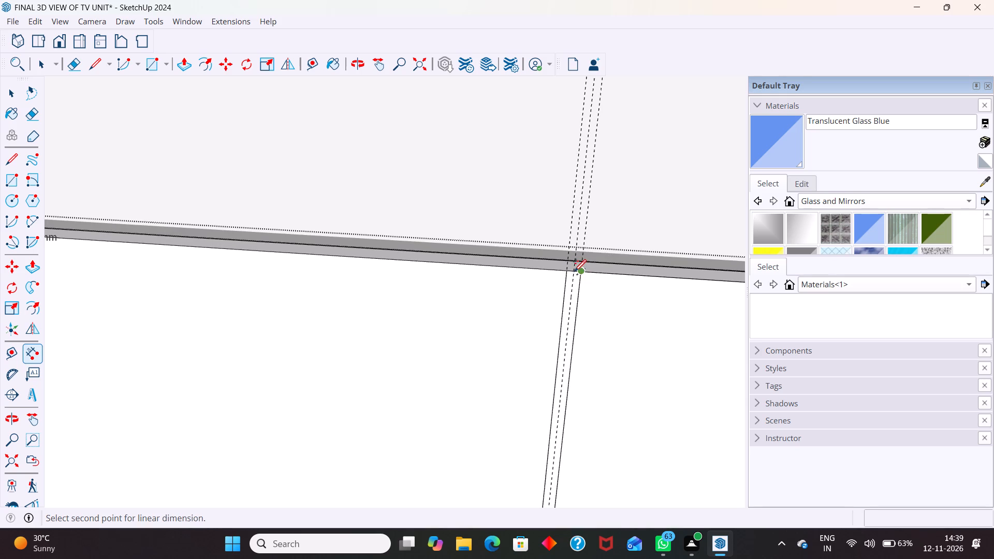
{"action": "scroll", "coordinate": [574, 271], "scroll_direction": "up", "scroll_amount": 9}
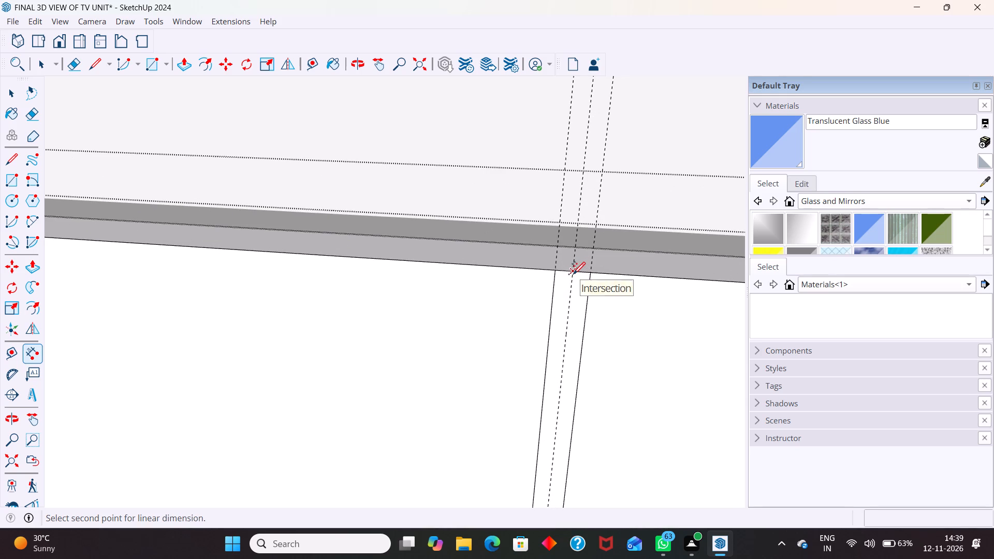
{"action": "left_click", "coordinate": [570, 273]}
{"action": "scroll", "coordinate": [556, 339], "scroll_direction": "down", "scroll_amount": 7}
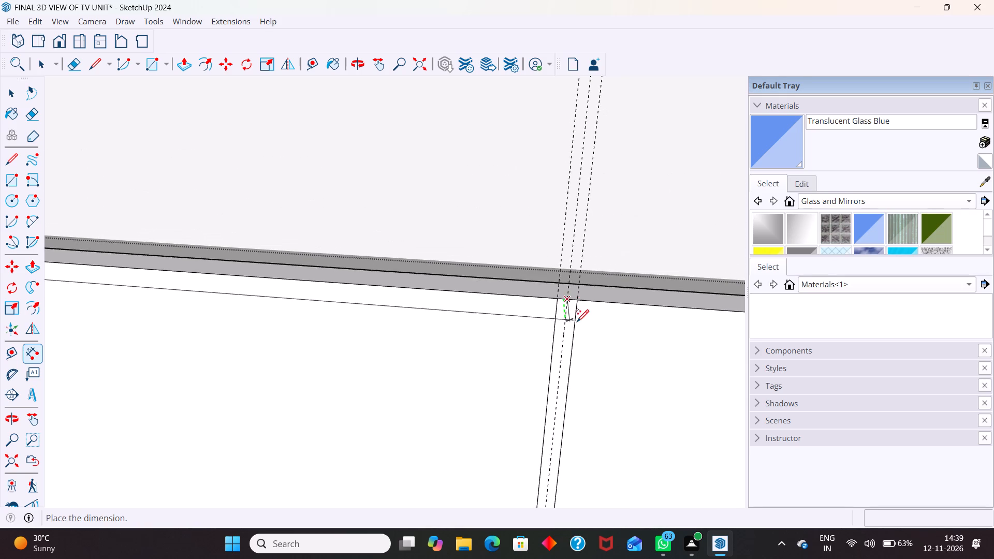
{"action": "scroll", "coordinate": [577, 321], "scroll_direction": "down", "scroll_amount": 10}
{"action": "key", "text": "Escape"}
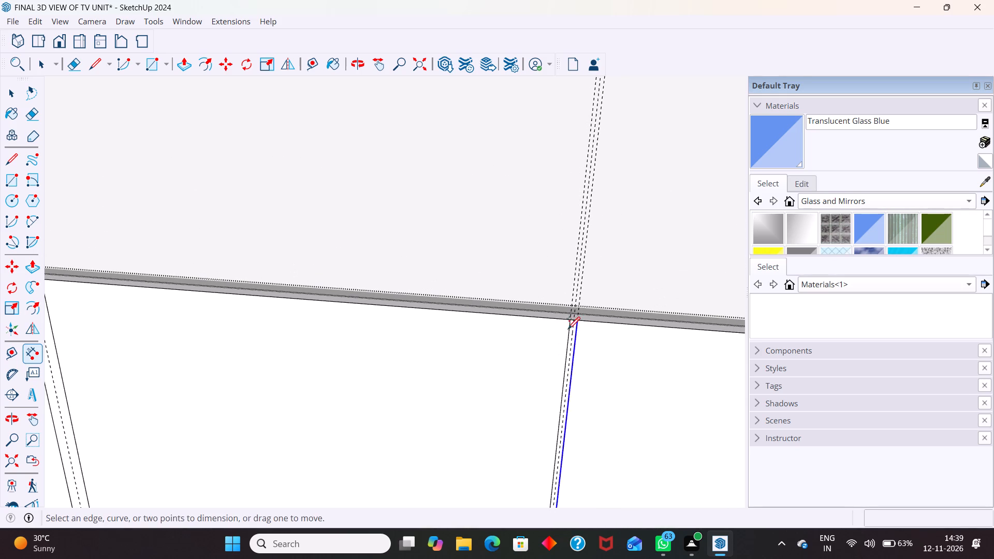
Measure the distance from the 8 mm strip's centre guide to the outermost vertical guide along the white panel's top edge.
{"action": "scroll", "coordinate": [462, 284], "scroll_direction": "down", "scroll_amount": 11}
{"action": "scroll", "coordinate": [589, 316], "scroll_direction": "up", "scroll_amount": 5}
{"action": "scroll", "coordinate": [479, 302], "scroll_direction": "up", "scroll_amount": 5}
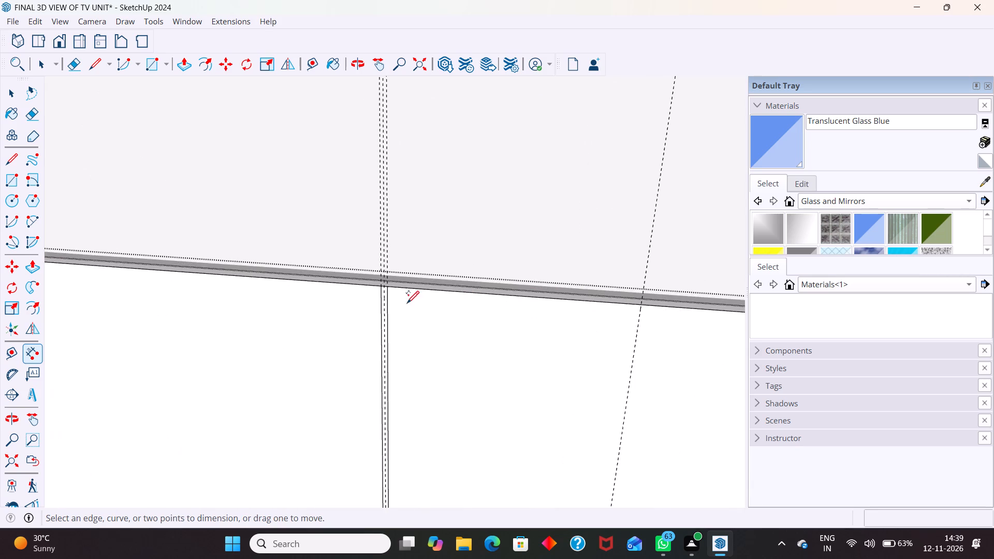
{"action": "scroll", "coordinate": [377, 291], "scroll_direction": "up", "scroll_amount": 13}
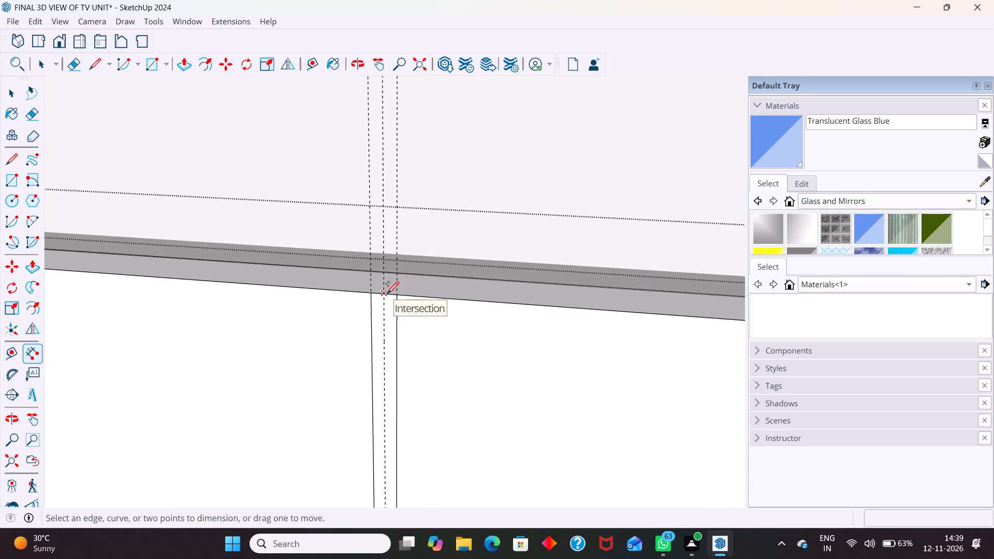
{"action": "left_click", "coordinate": [387, 293]}
{"action": "scroll", "coordinate": [420, 300], "scroll_direction": "down", "scroll_amount": 15}
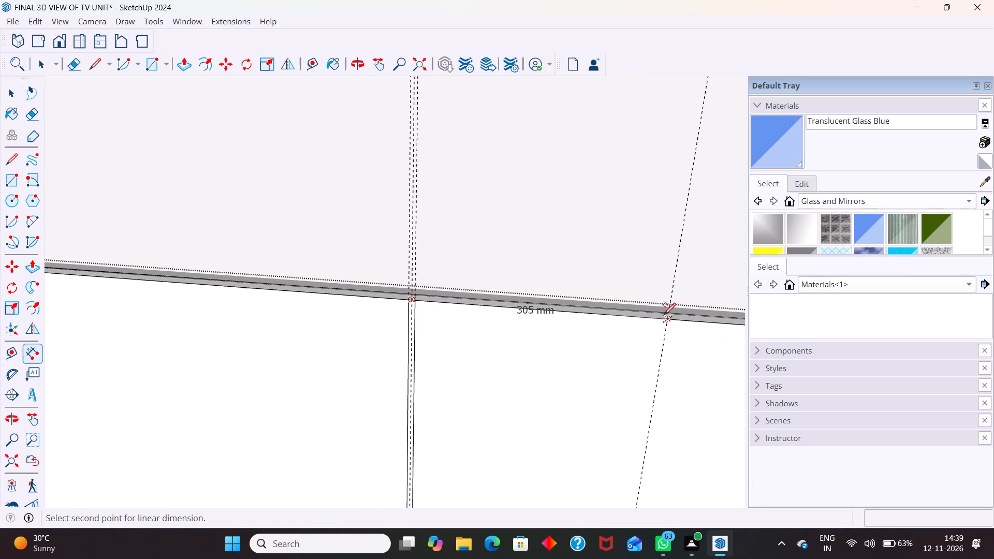
{"action": "scroll", "coordinate": [665, 315], "scroll_direction": "up", "scroll_amount": 4}
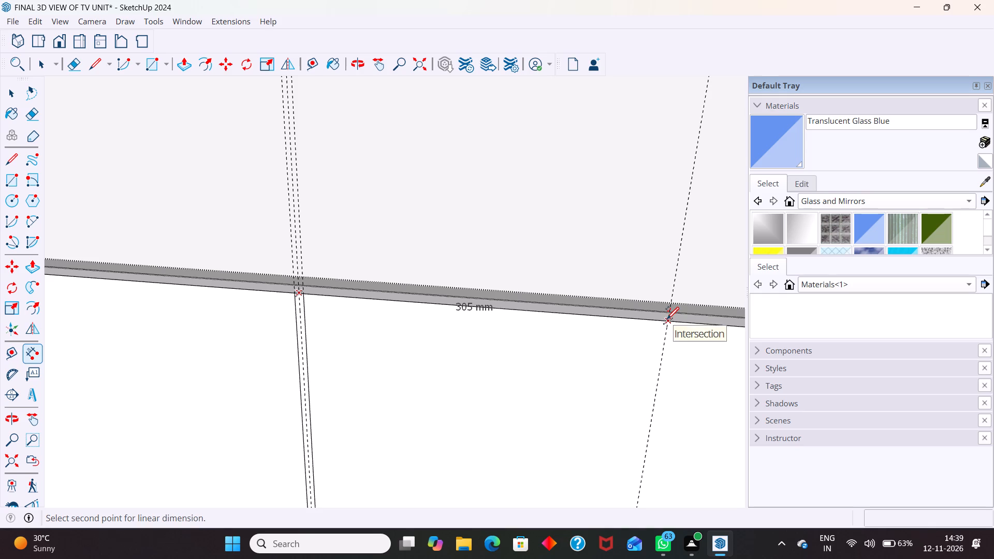
{"action": "key", "text": "Escape"}
{"action": "scroll", "coordinate": [554, 286], "scroll_direction": "down", "scroll_amount": 5}
{"action": "key", "text": "v"}
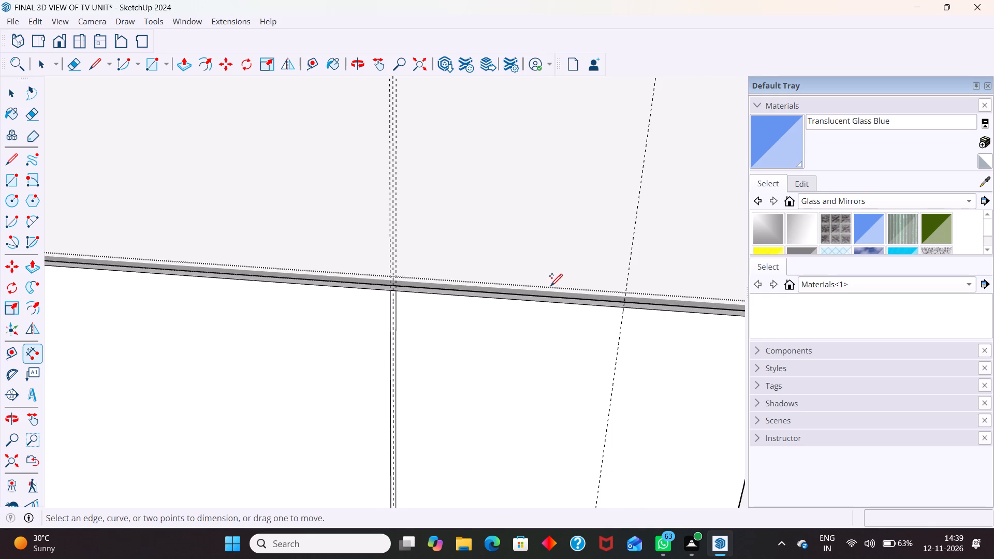
{"action": "key", "text": "space"}
Erase the vertical guides around the 30 mm and 8 mm strips, keeping the outermost guide.
{"action": "scroll", "coordinate": [543, 278], "scroll_direction": "down", "scroll_amount": 12}
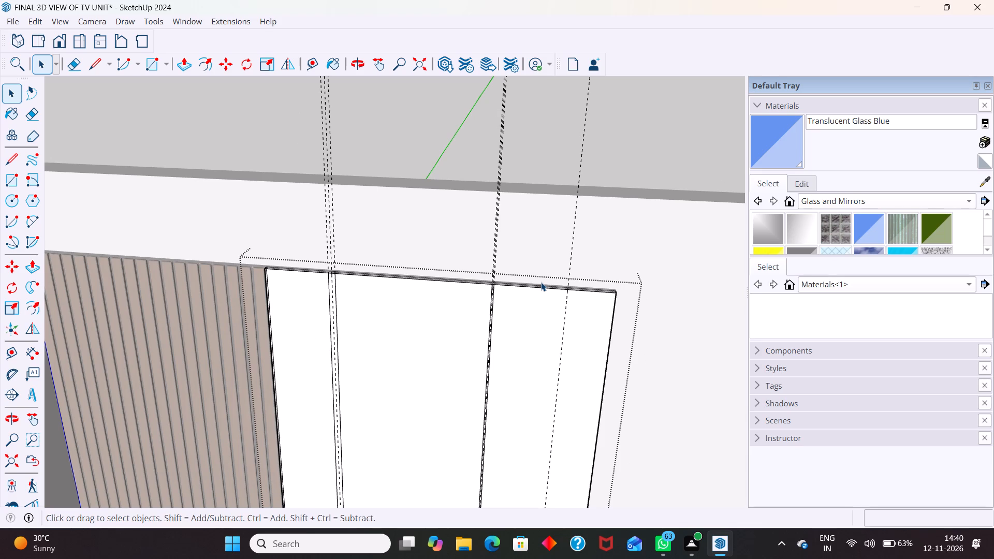
{"action": "scroll", "coordinate": [538, 235], "scroll_direction": "down", "scroll_amount": 14}
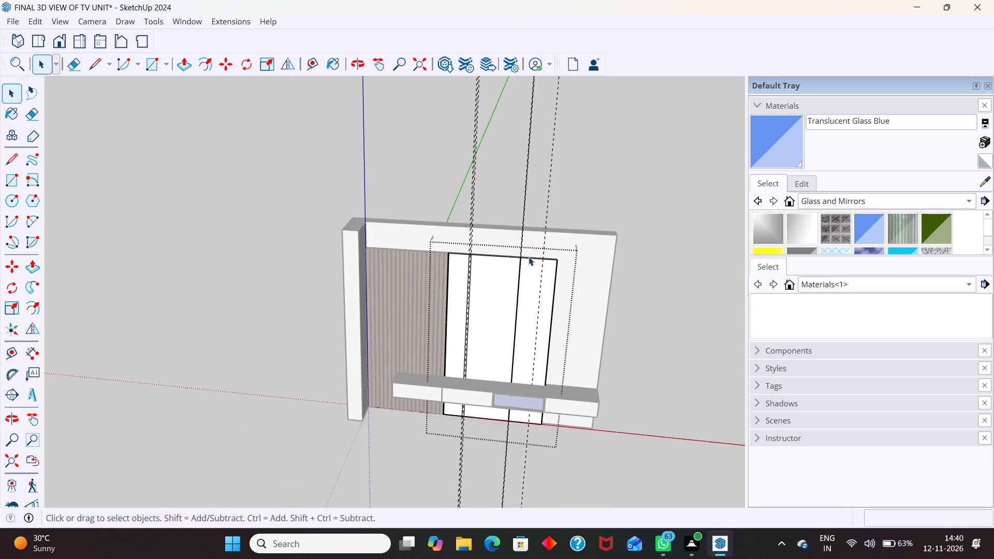
{"action": "scroll", "coordinate": [531, 369], "scroll_direction": "up", "scroll_amount": 4}
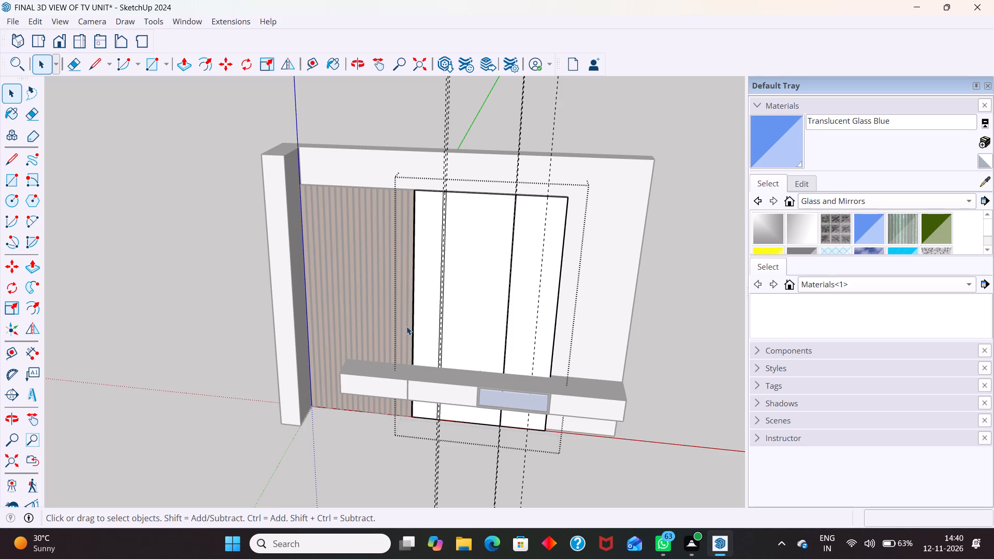
{"action": "scroll", "coordinate": [399, 326], "scroll_direction": "down", "scroll_amount": 5}
{"action": "scroll", "coordinate": [516, 359], "scroll_direction": "up", "scroll_amount": 5}
{"action": "middle_click_drag", "start_coordinate": [468, 380], "coordinate": [481, 387]}
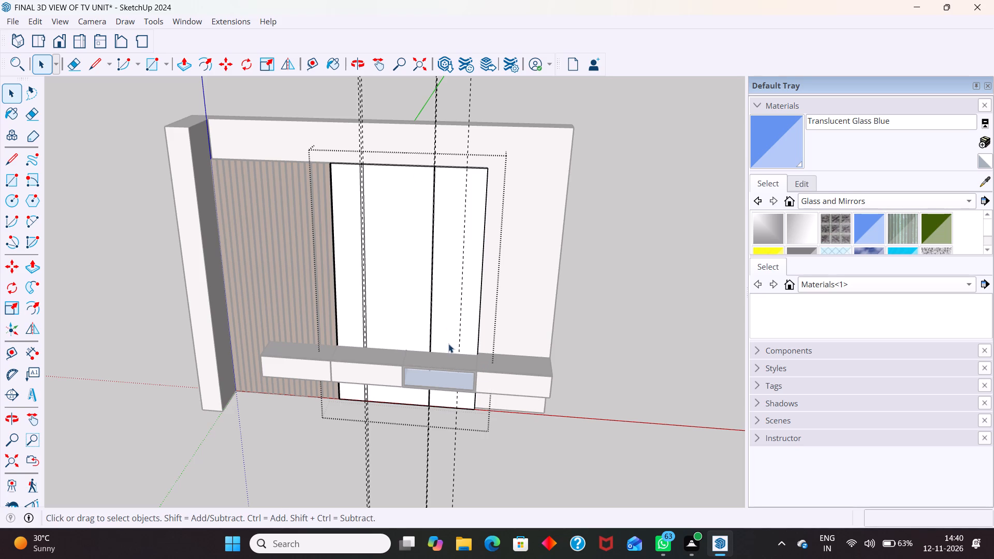
{"action": "key", "text": "e"}
{"action": "scroll", "coordinate": [421, 416], "scroll_direction": "up", "scroll_amount": 4}
{"action": "left_click_drag", "start_coordinate": [440, 425], "coordinate": [331, 434]}
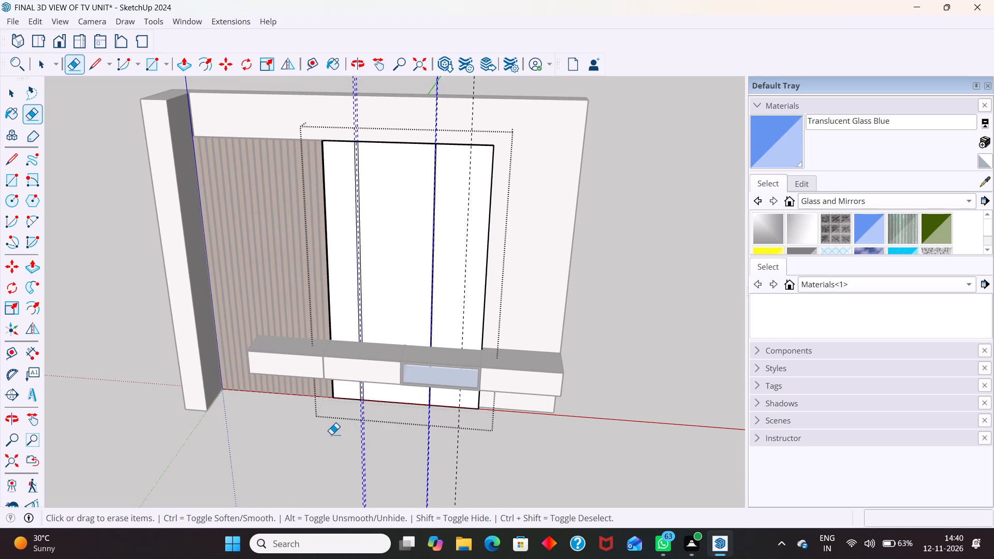
{"action": "left_click_drag", "start_coordinate": [331, 434], "coordinate": [330, 434]}
Place a vertical guide on the white panel 8 mm from the remaining guide, away from the slats.
{"action": "scroll", "coordinate": [446, 110], "scroll_direction": "up", "scroll_amount": 5}
{"action": "scroll", "coordinate": [436, 184], "scroll_direction": "up", "scroll_amount": 6}
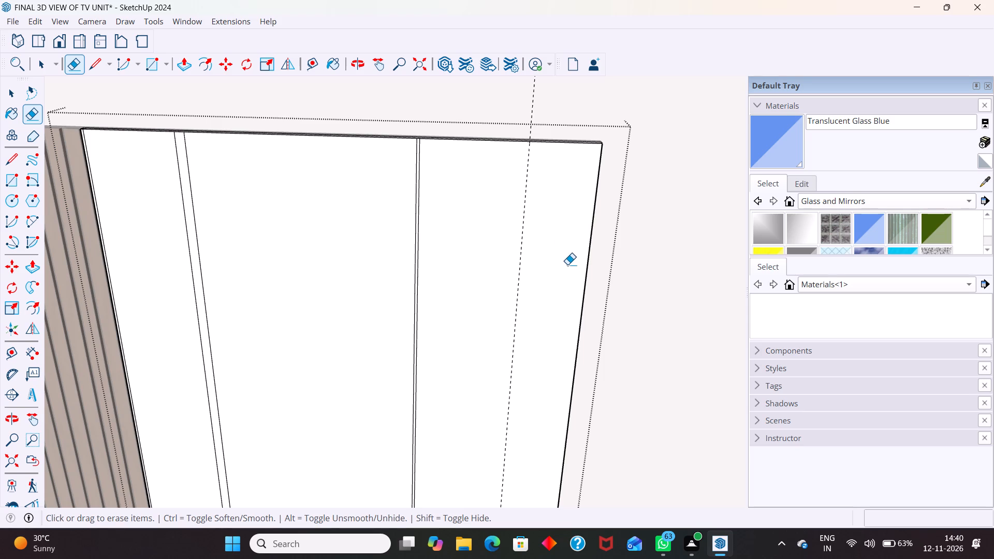
{"action": "key", "text": "t"}
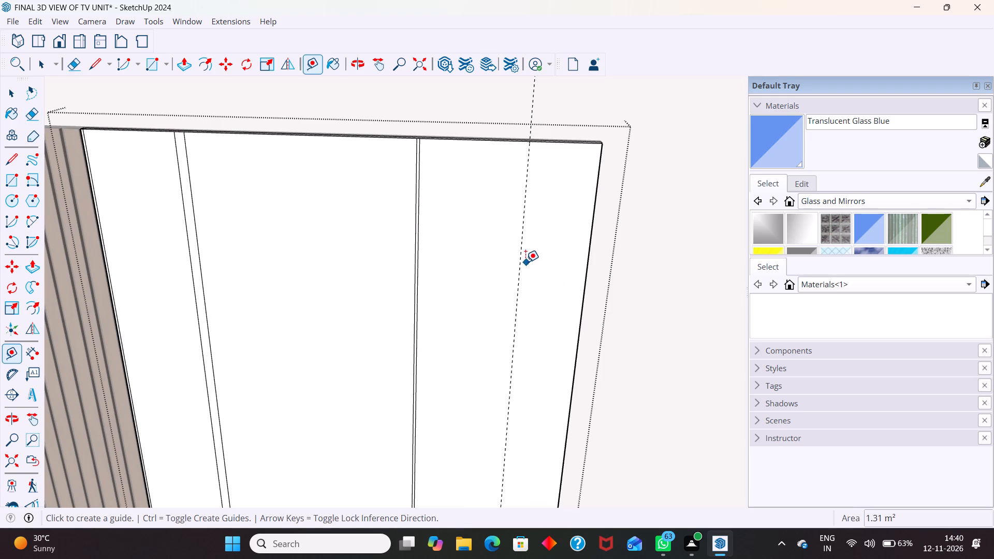
{"action": "left_click", "coordinate": [522, 255]}
{"action": "key", "text": "8"}
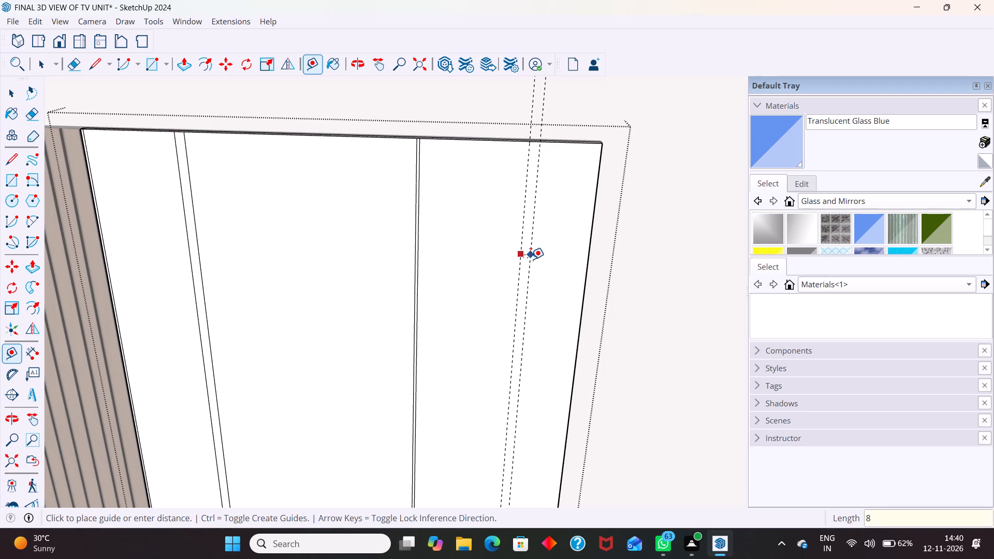
{"action": "key", "text": "Return"}
{"action": "key", "text": "space"}
Draw an 8 mm by 2660 mm full-height rectangle on the white panel between the two remaining guides.
{"action": "type", "text": "R"}
{"action": "scroll", "coordinate": [519, 141], "scroll_direction": "up", "scroll_amount": 6}
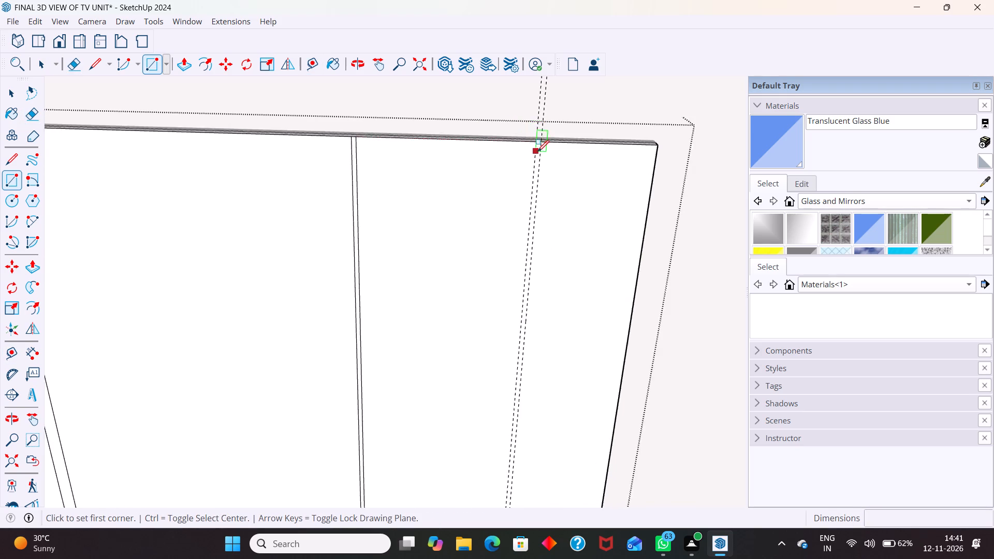
{"action": "scroll", "coordinate": [537, 152], "scroll_direction": "up", "scroll_amount": 10}
{"action": "left_click_drag", "start_coordinate": [533, 126], "coordinate": [539, 133]}
{"action": "scroll", "coordinate": [562, 172], "scroll_direction": "down", "scroll_amount": 7}
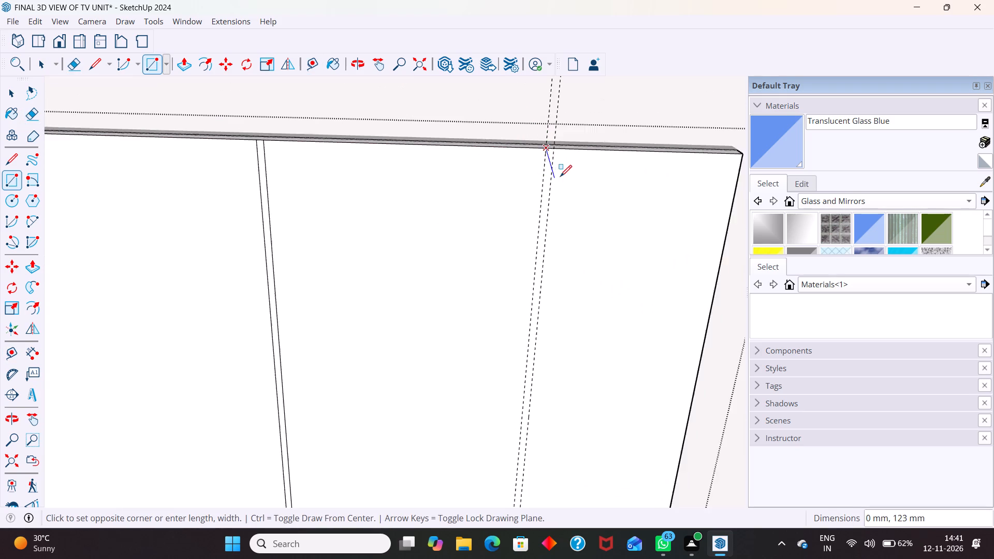
{"action": "scroll", "coordinate": [560, 176], "scroll_direction": "down", "scroll_amount": 17}
{"action": "scroll", "coordinate": [550, 218], "scroll_direction": "down", "scroll_amount": 8}
{"action": "scroll", "coordinate": [545, 274], "scroll_direction": "down", "scroll_amount": 3}
{"action": "scroll", "coordinate": [550, 407], "scroll_direction": "up", "scroll_amount": 4}
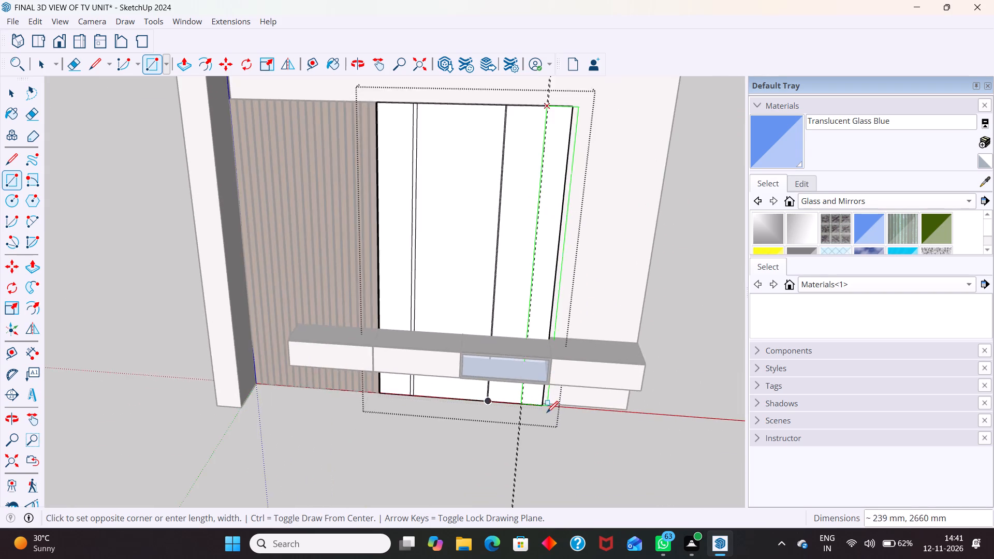
{"action": "scroll", "coordinate": [547, 413], "scroll_direction": "up", "scroll_amount": 20}
{"action": "scroll", "coordinate": [547, 413], "scroll_direction": "up", "scroll_amount": 16}
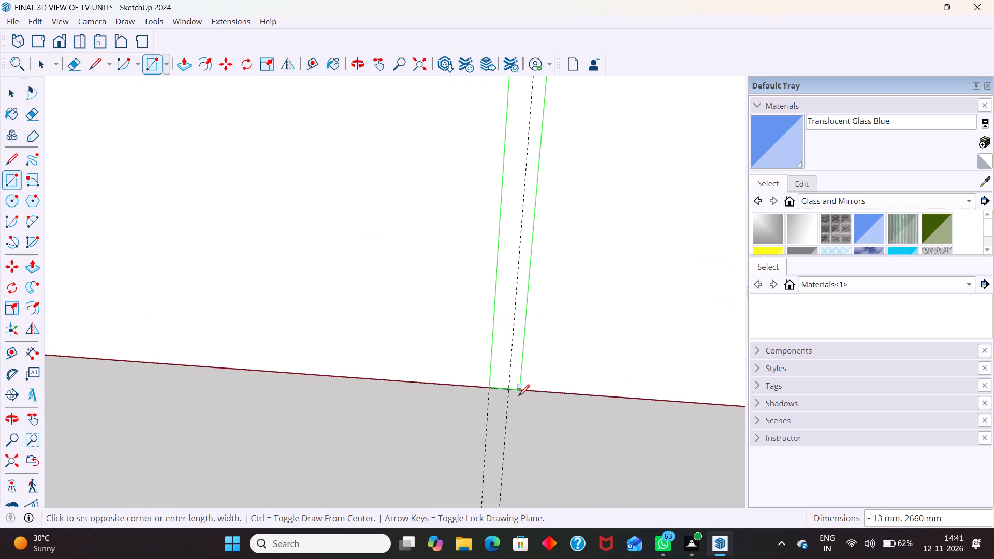
{"action": "scroll", "coordinate": [518, 396], "scroll_direction": "up", "scroll_amount": 12}
{"action": "left_click", "coordinate": [502, 384]}
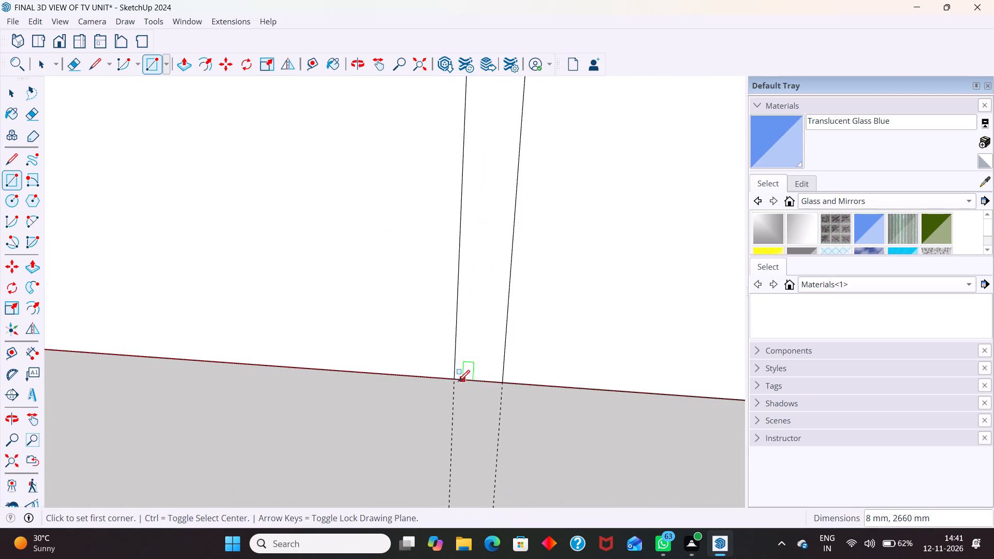
{"action": "key", "text": "space"}
Erase the two guides along the new 8 mm strip and close the white panel group.
{"action": "scroll", "coordinate": [463, 397], "scroll_direction": "down", "scroll_amount": 7}
{"action": "scroll", "coordinate": [488, 380], "scroll_direction": "down", "scroll_amount": 20}
{"action": "scroll", "coordinate": [488, 380], "scroll_direction": "down", "scroll_amount": 2}
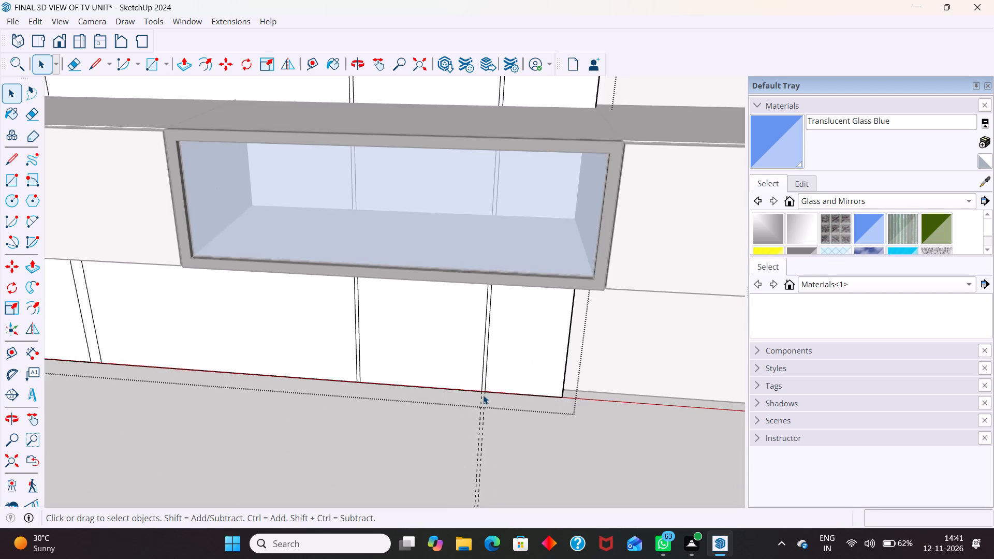
{"action": "scroll", "coordinate": [483, 395], "scroll_direction": "down", "scroll_amount": 16}
{"action": "scroll", "coordinate": [485, 447], "scroll_direction": "down", "scroll_amount": 8}
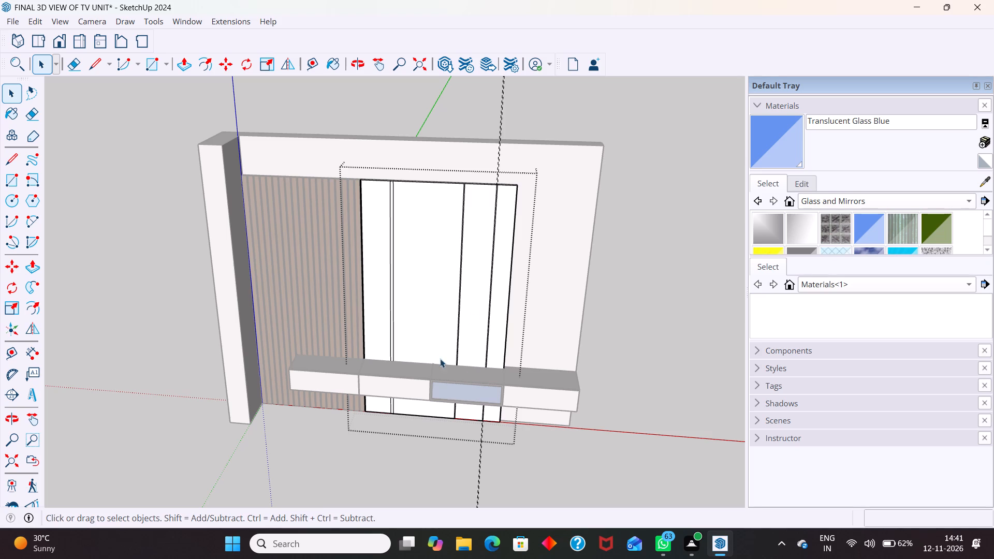
{"action": "key", "text": "e"}
{"action": "left_click_drag", "start_coordinate": [514, 462], "coordinate": [449, 462]}
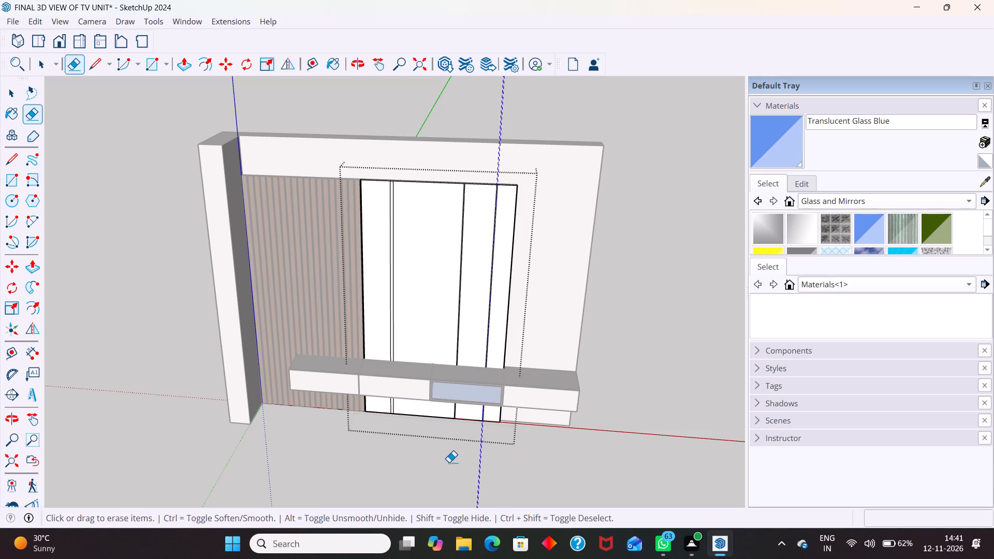
{"action": "key", "text": "space"}
{"action": "left_click", "coordinate": [671, 322]}
Reopen the white panel group for editing near the top of the 30 mm strip.
{"action": "scroll", "coordinate": [504, 282], "scroll_direction": "up", "scroll_amount": 6}
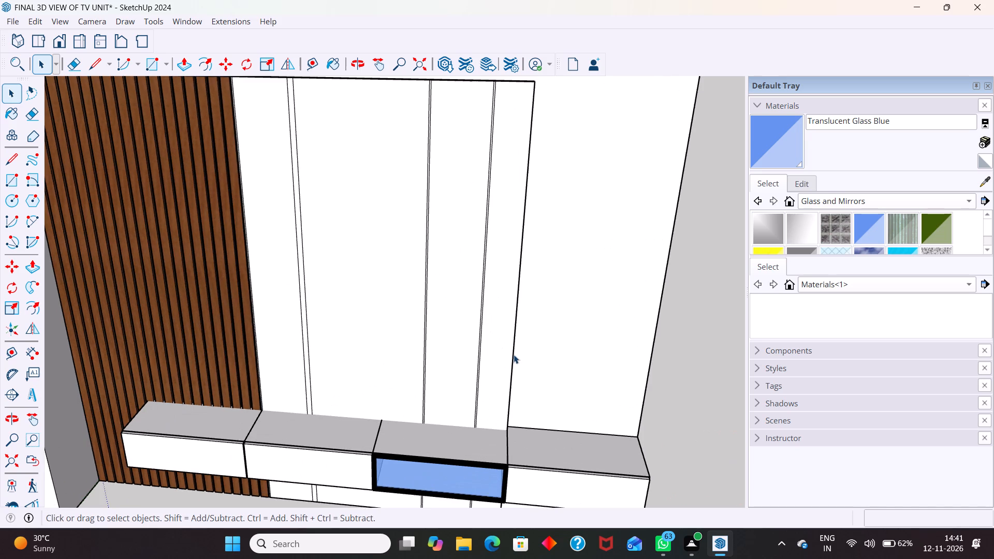
{"action": "middle_click_drag", "start_coordinate": [514, 355], "coordinate": [444, 353]}
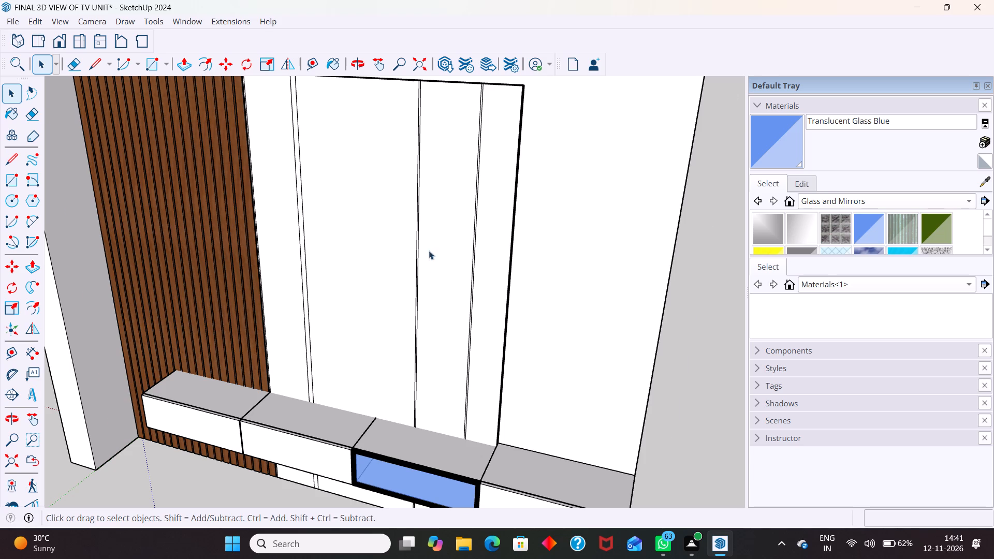
{"action": "scroll", "coordinate": [431, 261], "scroll_direction": "up", "scroll_amount": 4}
{"action": "scroll", "coordinate": [499, 388], "scroll_direction": "down", "scroll_amount": 14}
{"action": "scroll", "coordinate": [438, 212], "scroll_direction": "up", "scroll_amount": 15}
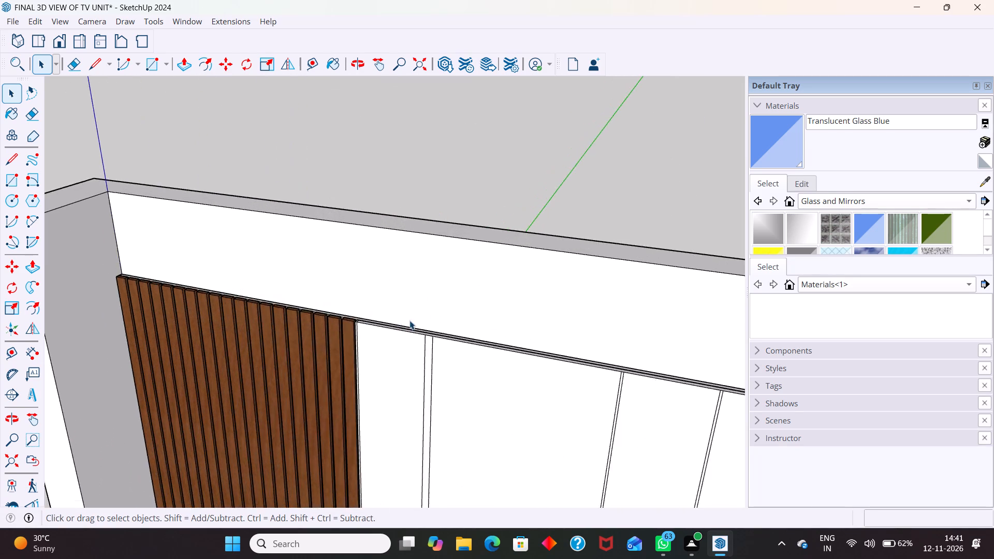
{"action": "scroll", "coordinate": [410, 320], "scroll_direction": "up", "scroll_amount": 7}
{"action": "left_click", "coordinate": [456, 359]}
{"action": "scroll", "coordinate": [397, 278], "scroll_direction": "down", "scroll_amount": 3}
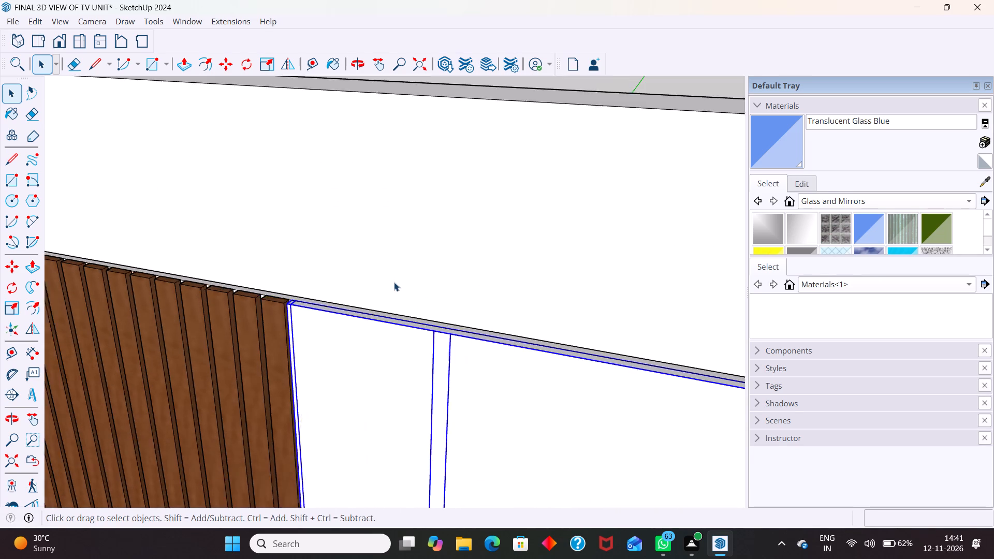
{"action": "scroll", "coordinate": [394, 282], "scroll_direction": "down", "scroll_amount": 10}
{"action": "scroll", "coordinate": [413, 335], "scroll_direction": "up", "scroll_amount": 5}
{"action": "triple_click", "coordinate": [414, 327]}
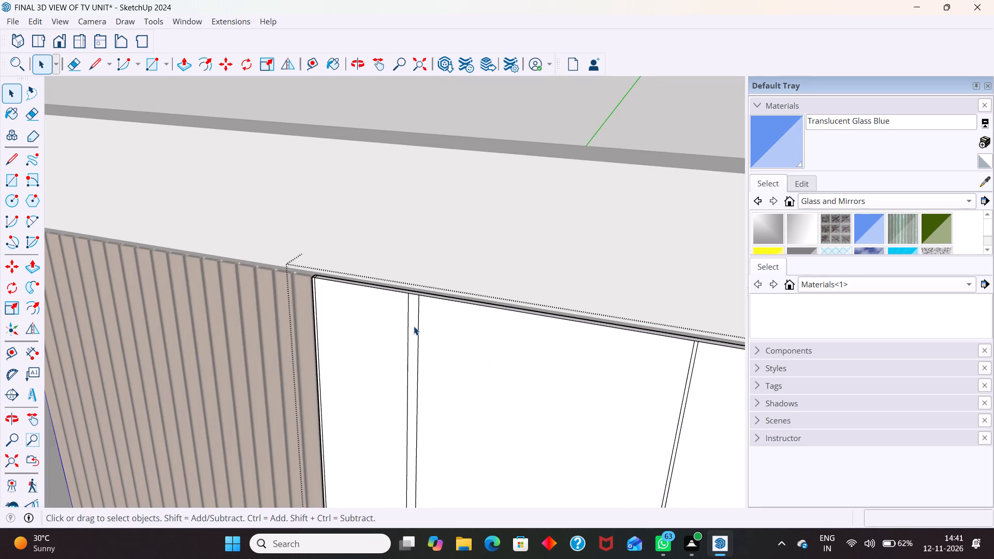
Push the 30 mm strip face 18 mm into the white panel.
{"action": "scroll", "coordinate": [415, 273], "scroll_direction": "up", "scroll_amount": 11}
{"action": "left_click", "coordinate": [414, 311]}
{"action": "left_click", "coordinate": [414, 324]}
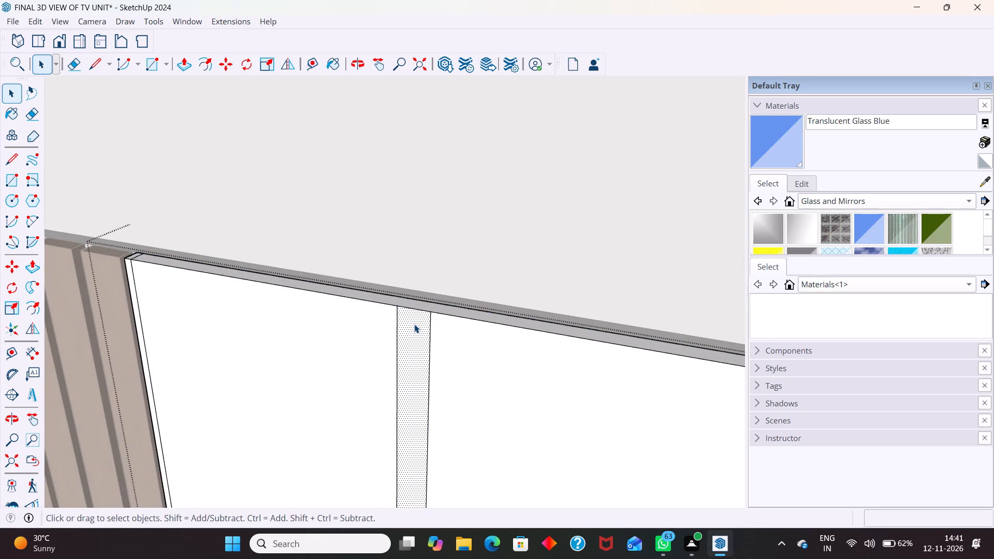
{"action": "scroll", "coordinate": [416, 323], "scroll_direction": "down", "scroll_amount": 4}
{"action": "middle_click_drag", "start_coordinate": [407, 331], "coordinate": [413, 414]}
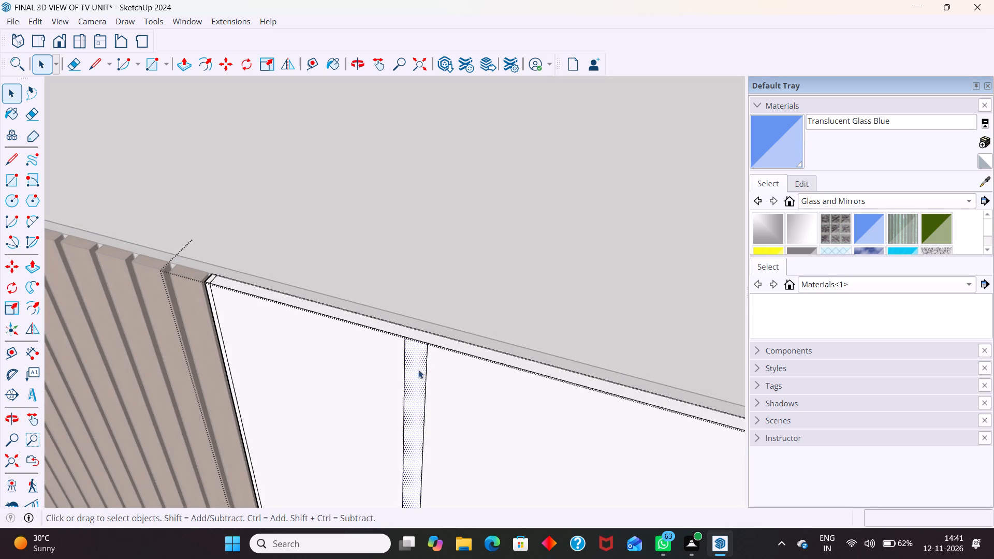
{"action": "scroll", "coordinate": [426, 333], "scroll_direction": "up", "scroll_amount": 6}
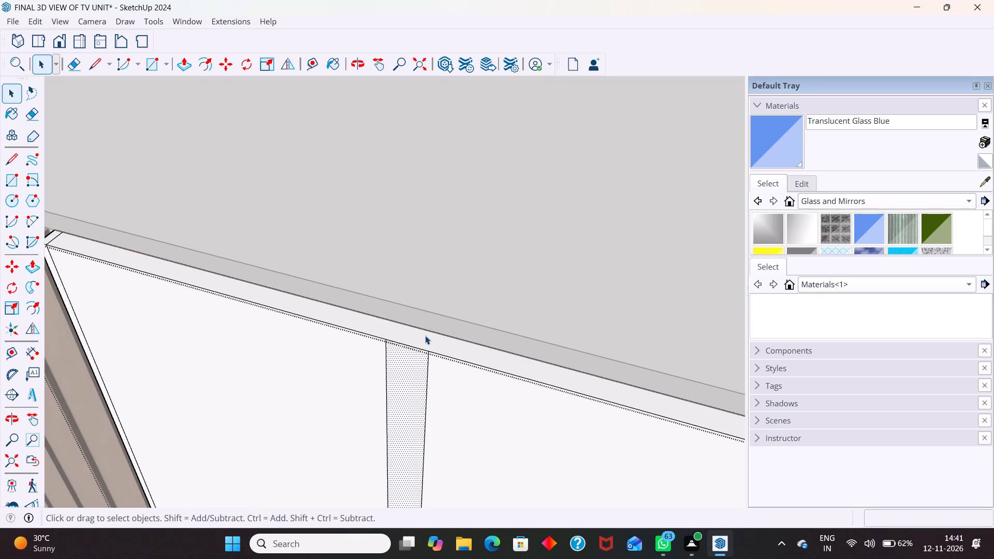
{"action": "key", "text": "p"}
{"action": "left_click", "coordinate": [410, 363]}
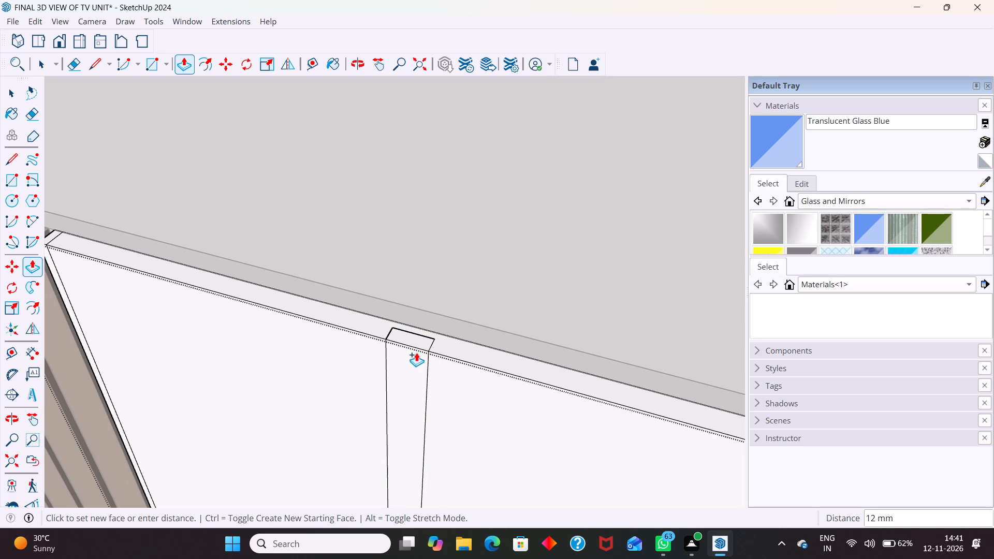
{"action": "type", "text": "18"}
{"action": "key", "text": "Return"}
Push the middle strip face, the 8 mm one nearest the 30 mm strip, 18 mm into the white panel.
{"action": "scroll", "coordinate": [322, 323], "scroll_direction": "down", "scroll_amount": 20}
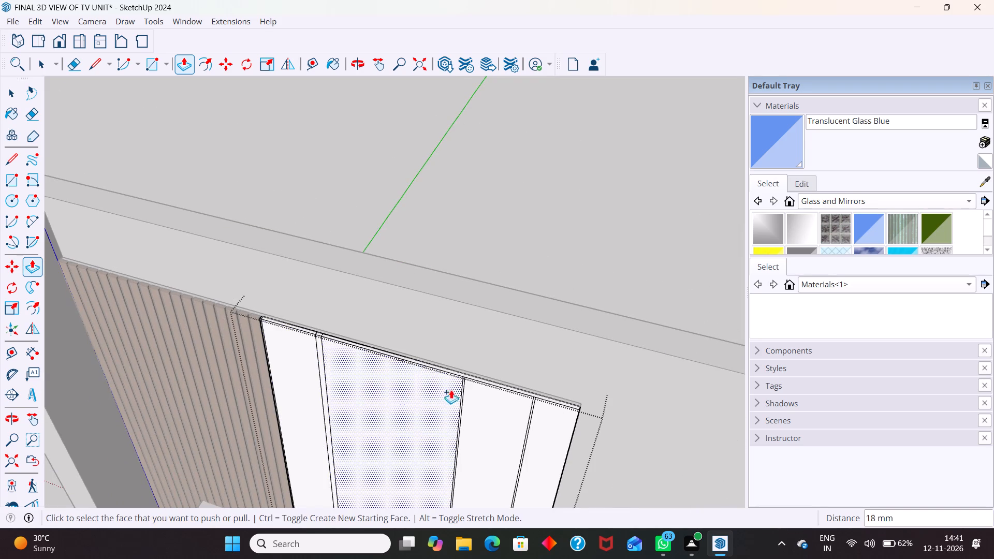
{"action": "scroll", "coordinate": [469, 386], "scroll_direction": "up", "scroll_amount": 20}
{"action": "scroll", "coordinate": [469, 386], "scroll_direction": "up", "scroll_amount": 1}
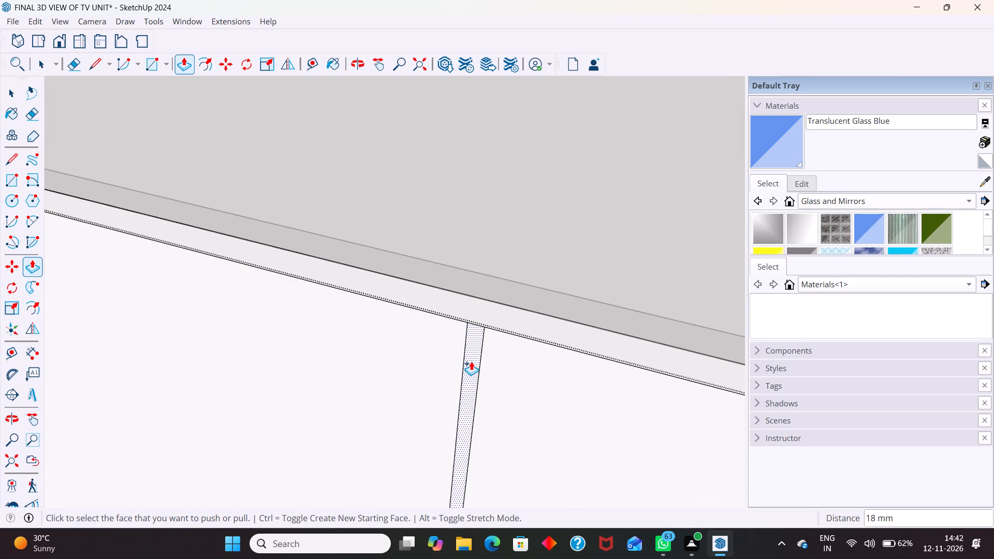
{"action": "left_click", "coordinate": [472, 361]}
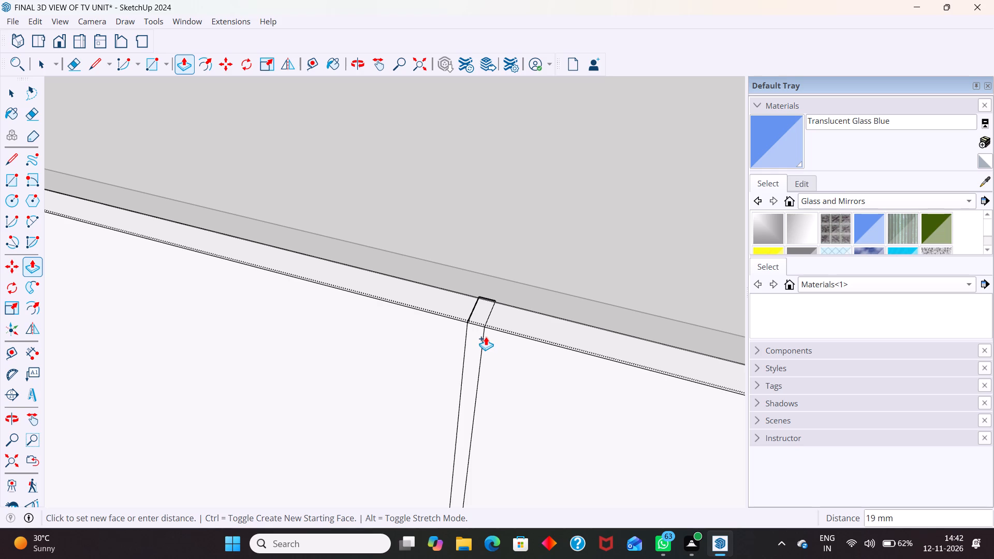
{"action": "type", "text": "18"}
{"action": "key", "text": "Return"}
{"action": "scroll", "coordinate": [305, 329], "scroll_direction": "down", "scroll_amount": 8}
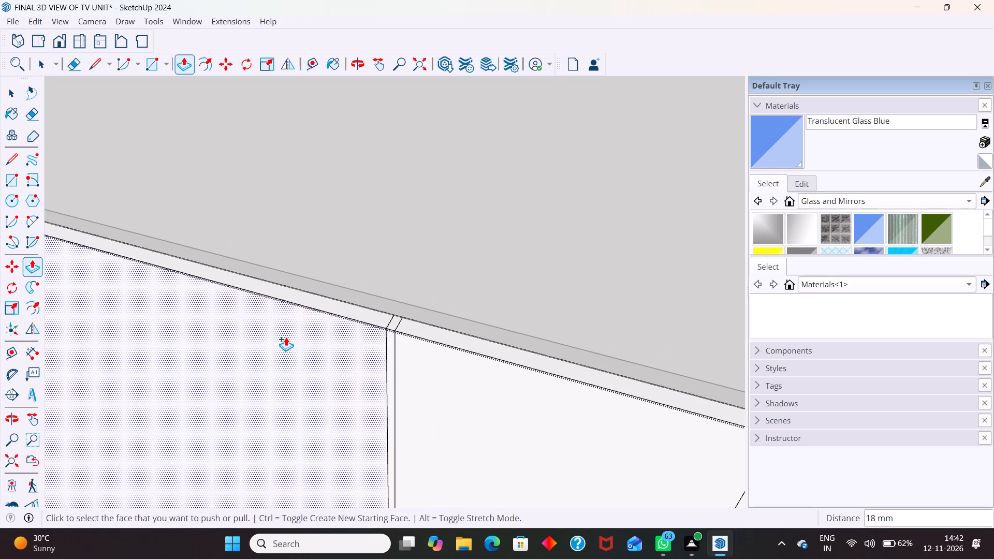
Push the remaining narrow strip face, the one farthest from the slatted panel, 18 mm into the white panel and close its group.
{"action": "scroll", "coordinate": [286, 337], "scroll_direction": "down", "scroll_amount": 8}
{"action": "scroll", "coordinate": [458, 374], "scroll_direction": "up", "scroll_amount": 14}
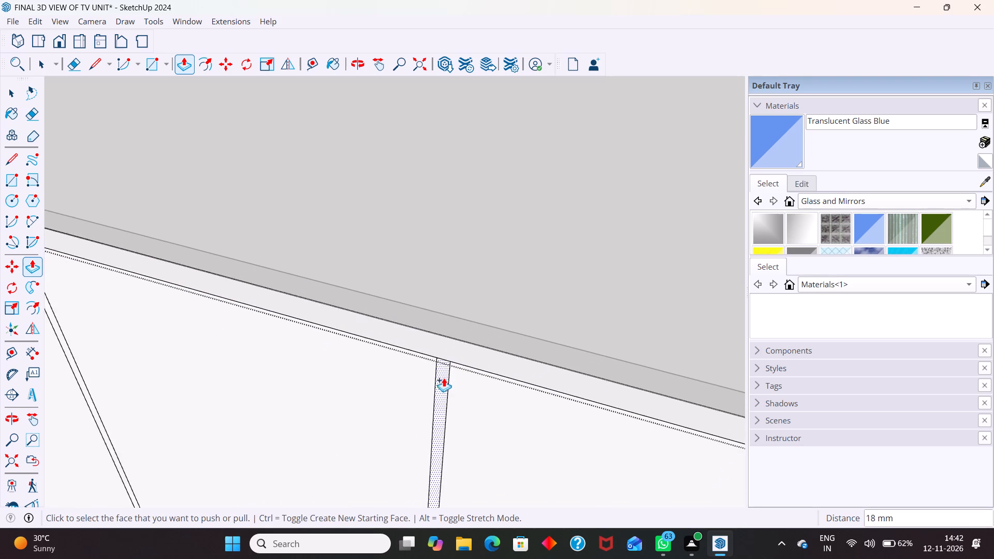
{"action": "left_click", "coordinate": [442, 379]}
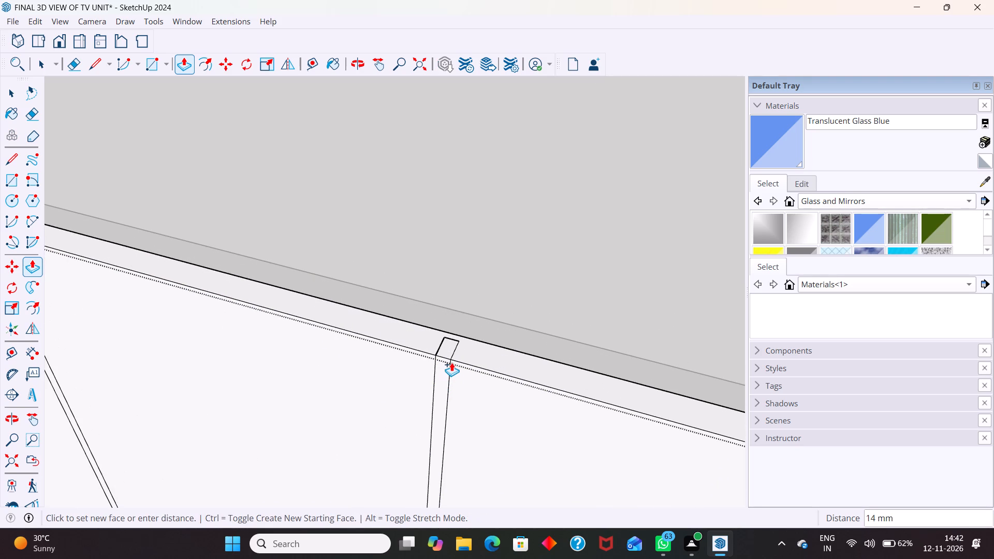
{"action": "type", "text": "18"}
{"action": "key", "text": "Return"}
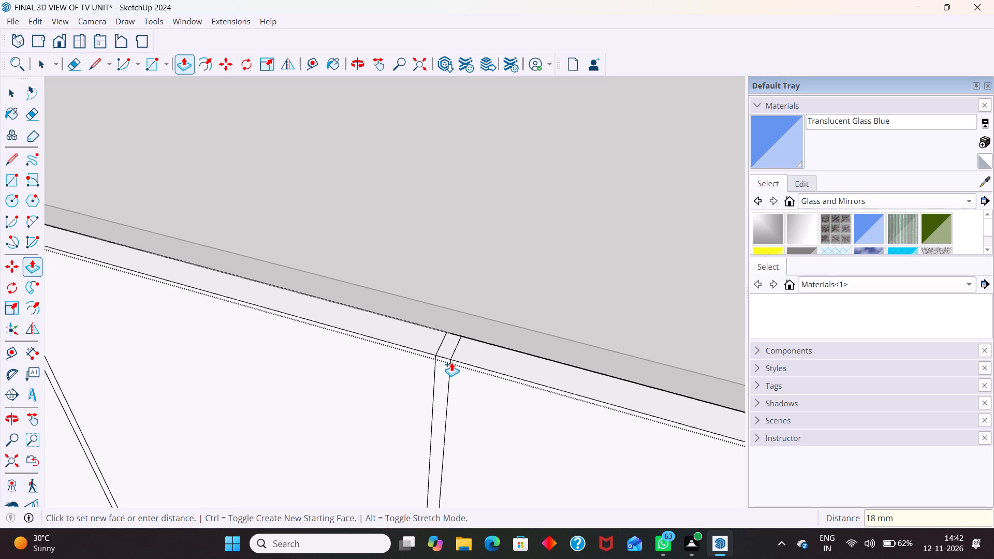
{"action": "key", "text": "space"}
{"action": "scroll", "coordinate": [390, 305], "scroll_direction": "down", "scroll_amount": 6}
{"action": "scroll", "coordinate": [396, 313], "scroll_direction": "down", "scroll_amount": 20}
{"action": "scroll", "coordinate": [396, 313], "scroll_direction": "down", "scroll_amount": 3}
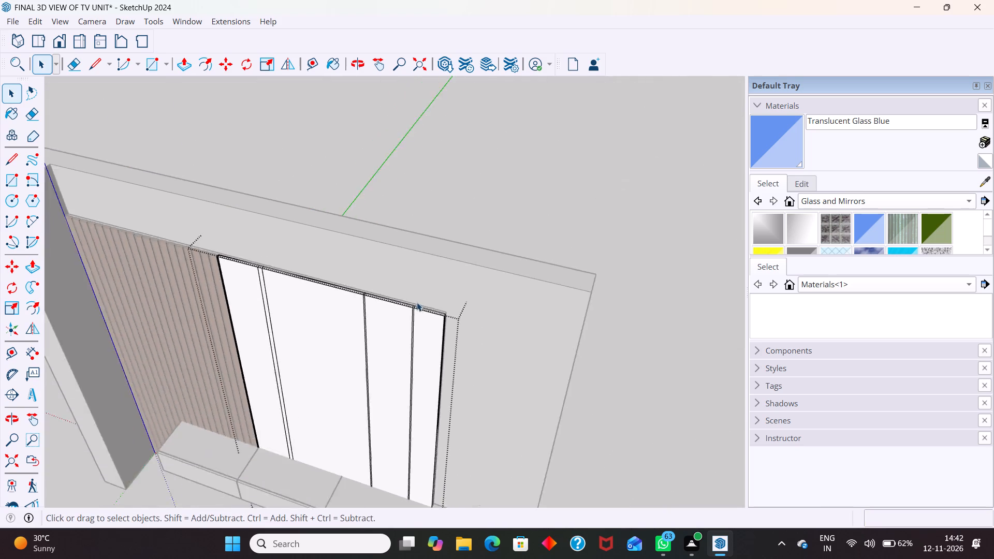
{"action": "scroll", "coordinate": [417, 302], "scroll_direction": "down", "scroll_amount": 3}
{"action": "left_click", "coordinate": [563, 384]}
Create a new empty group at the top level of the model, open for editing.
{"action": "scroll", "coordinate": [397, 304], "scroll_direction": "down", "scroll_amount": 6}
{"action": "middle_click_drag", "start_coordinate": [419, 377], "coordinate": [441, 285]}
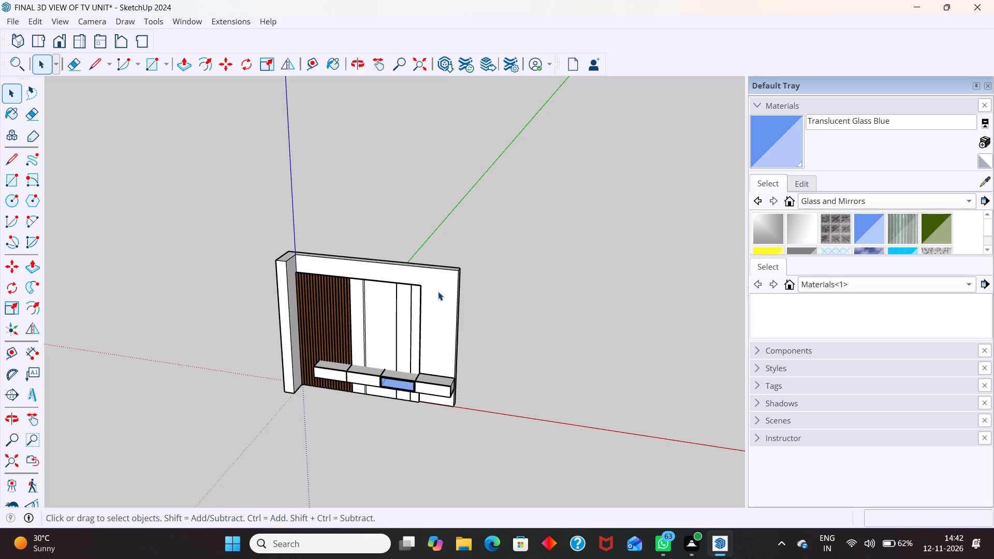
{"action": "scroll", "coordinate": [465, 336], "scroll_direction": "up", "scroll_amount": 6}
{"action": "scroll", "coordinate": [453, 409], "scroll_direction": "up", "scroll_amount": 1}
{"action": "right_click", "coordinate": [534, 323]}
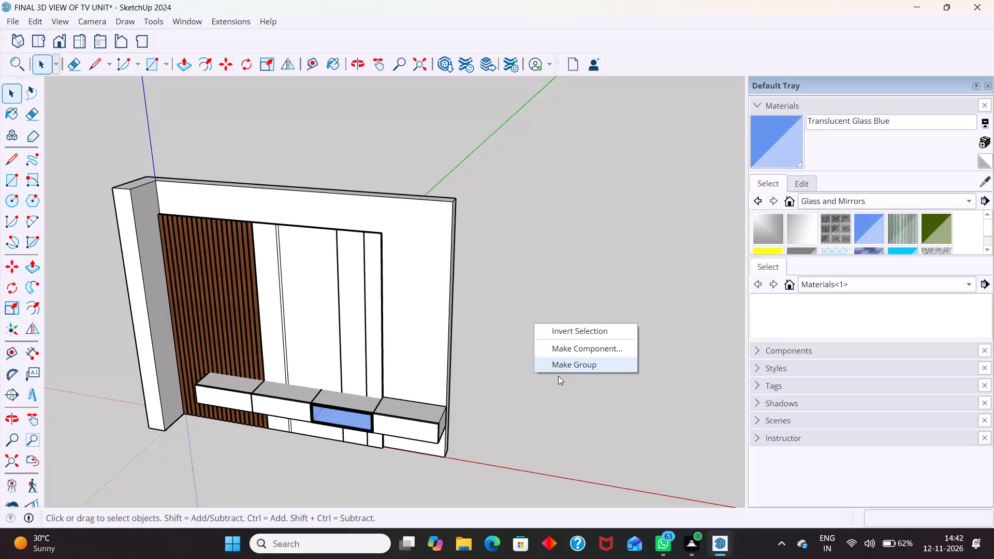
{"action": "left_click", "coordinate": [561, 365]}
Draw a horizontal rectangle 750 mm long over the end cabinet's top, starting from its rear outer corner at the wall edge.
{"action": "scroll", "coordinate": [451, 423], "scroll_direction": "up", "scroll_amount": 5}
{"action": "scroll", "coordinate": [367, 452], "scroll_direction": "up", "scroll_amount": 1}
{"action": "middle_click_drag", "start_coordinate": [368, 452], "coordinate": [425, 478]}
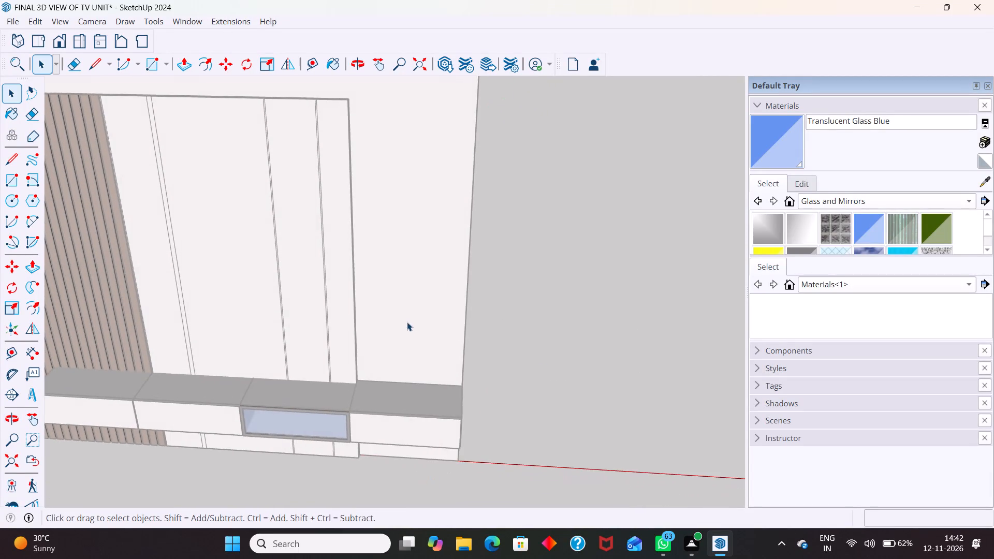
{"action": "scroll", "coordinate": [406, 327], "scroll_direction": "down", "scroll_amount": 6}
{"action": "middle_click_drag", "start_coordinate": [403, 385], "coordinate": [401, 449]}
{"action": "scroll", "coordinate": [532, 336], "scroll_direction": "up", "scroll_amount": 3}
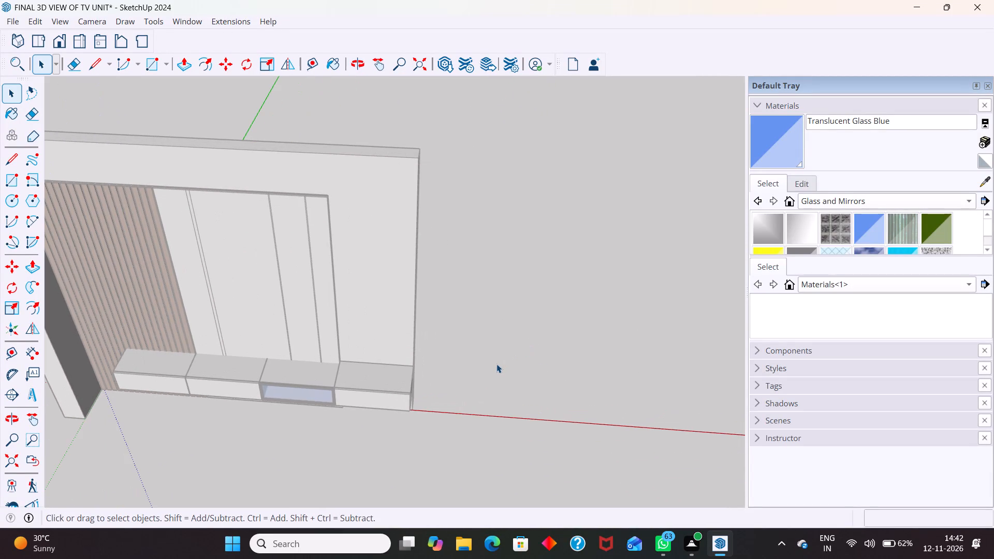
{"action": "key", "text": "r"}
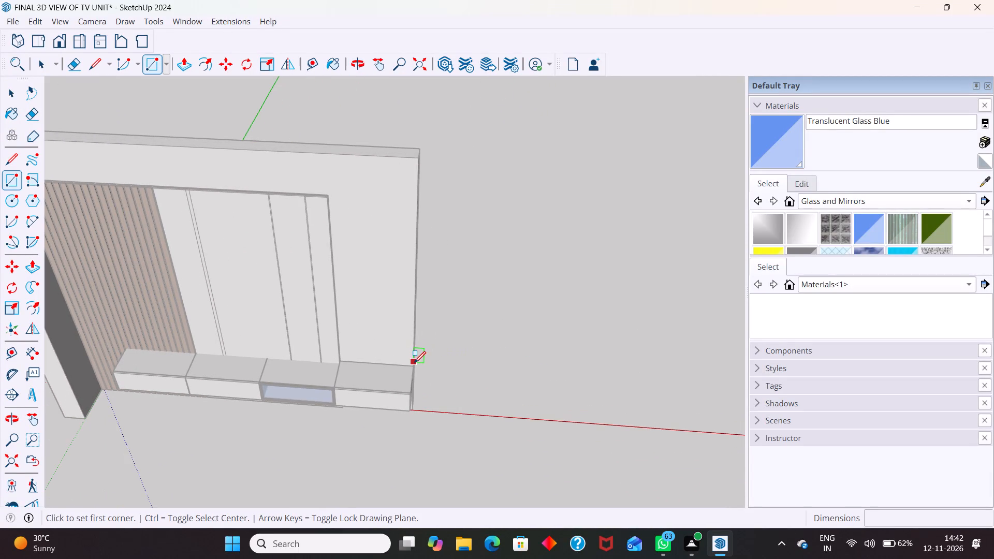
{"action": "left_click_drag", "start_coordinate": [414, 363], "coordinate": [414, 368]}
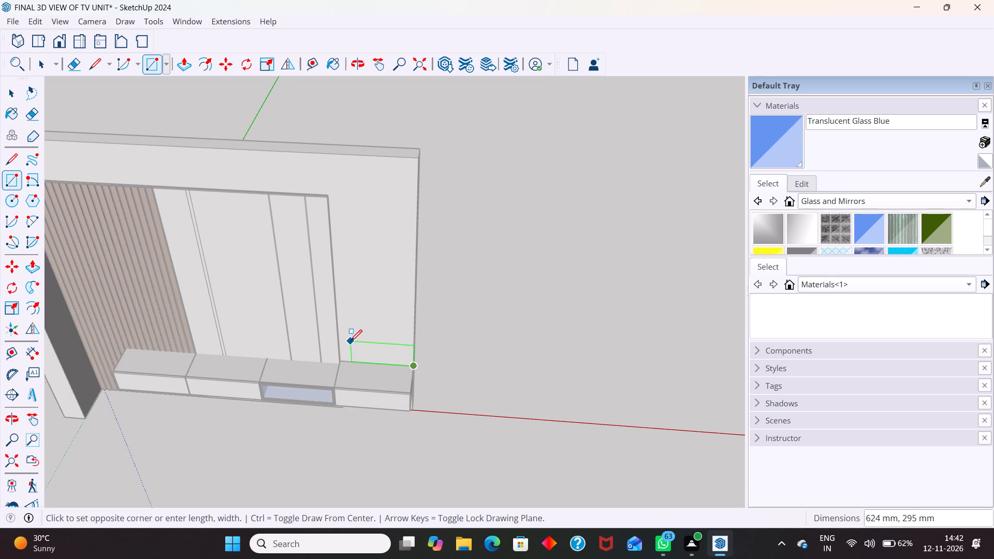
{"action": "key", "text": "Left"}
{"action": "key", "text": "Up"}
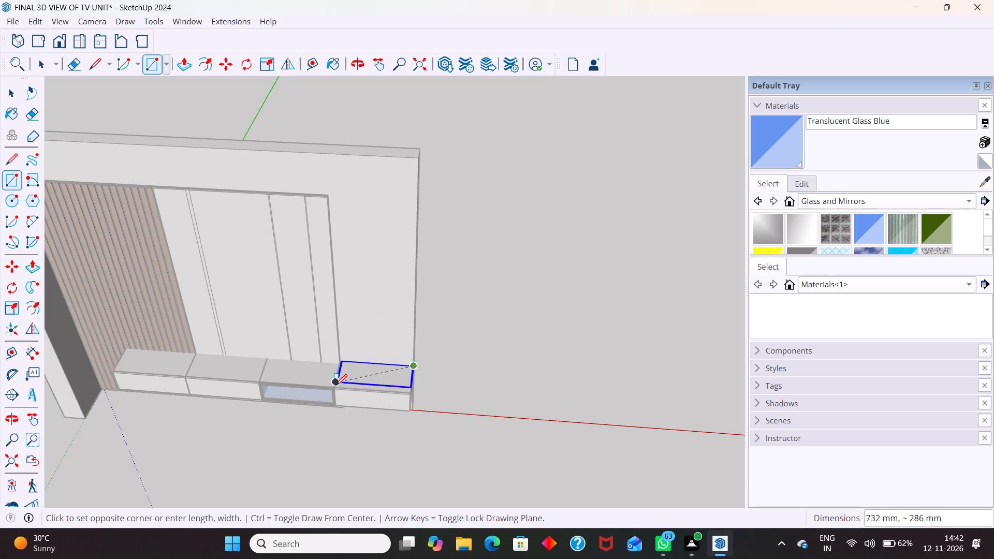
{"action": "type", "text": "750,"}
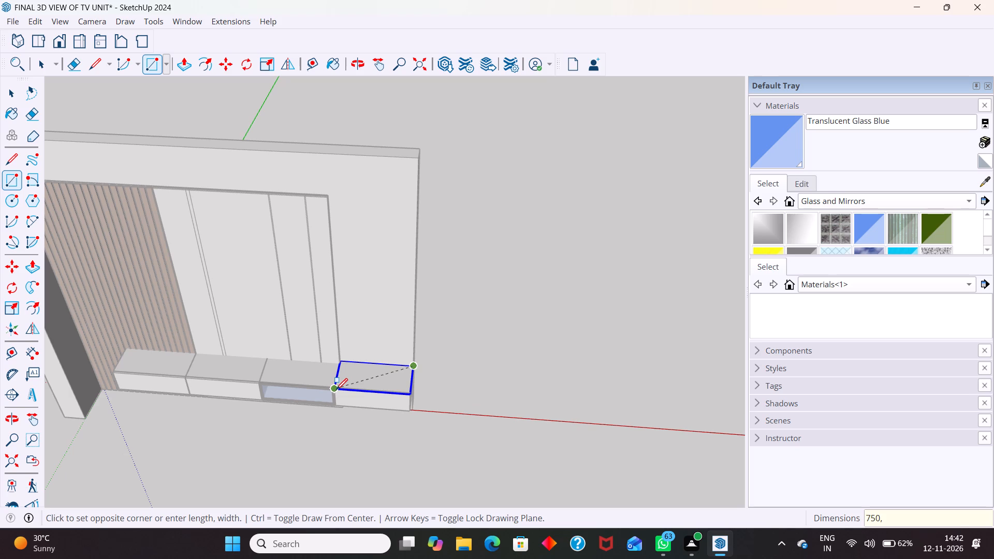
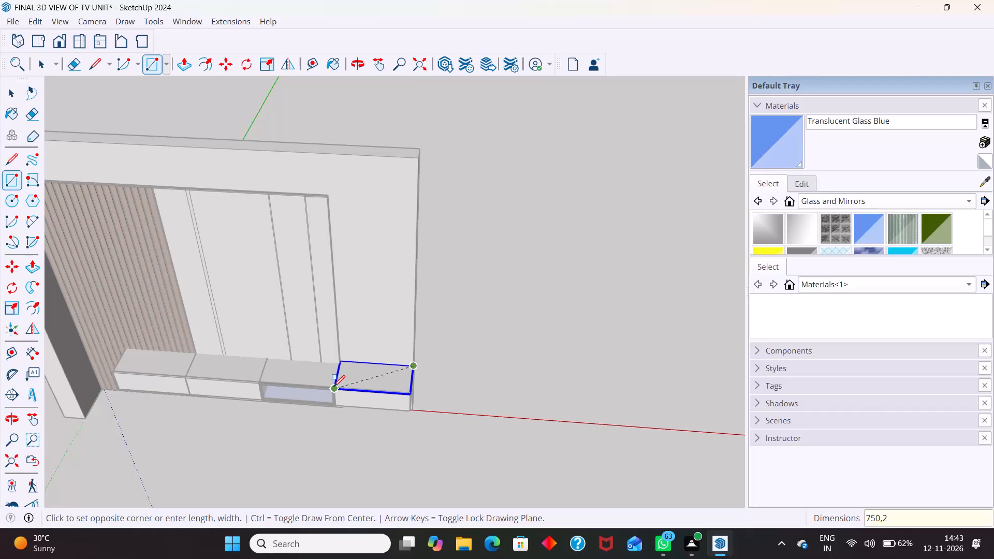
Finish the rectangle over the end cabinet's top at 750 by 282 mm.
{"action": "type", "text": "82"}
{"action": "key", "text": "Return"}
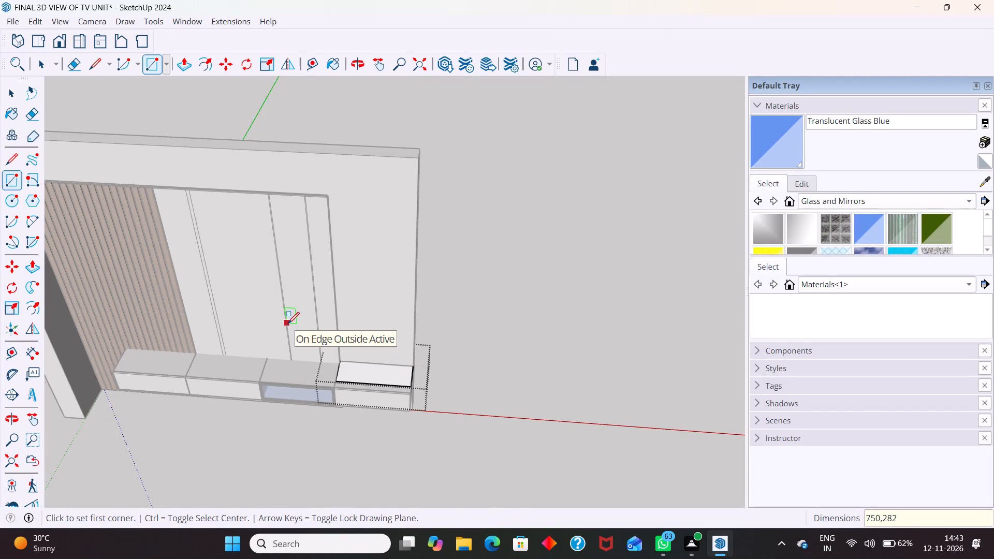
{"action": "key", "text": "space"}
Extrude the rectangle over the end cabinet upward by 1930 mm to form a tall unit.
{"action": "left_click", "coordinate": [397, 375]}
{"action": "scroll", "coordinate": [406, 370], "scroll_direction": "up", "scroll_amount": 8}
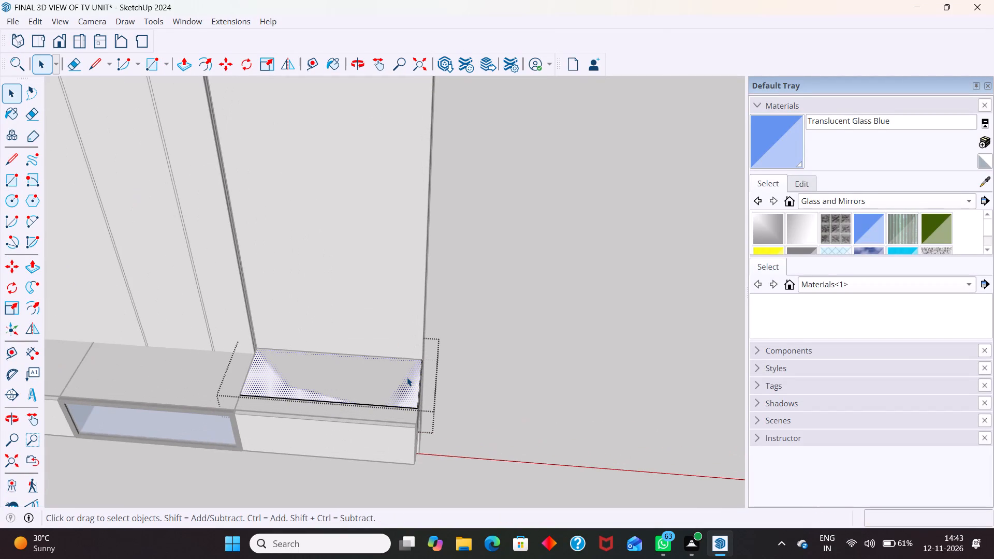
{"action": "key", "text": "p"}
{"action": "left_click", "coordinate": [388, 379]}
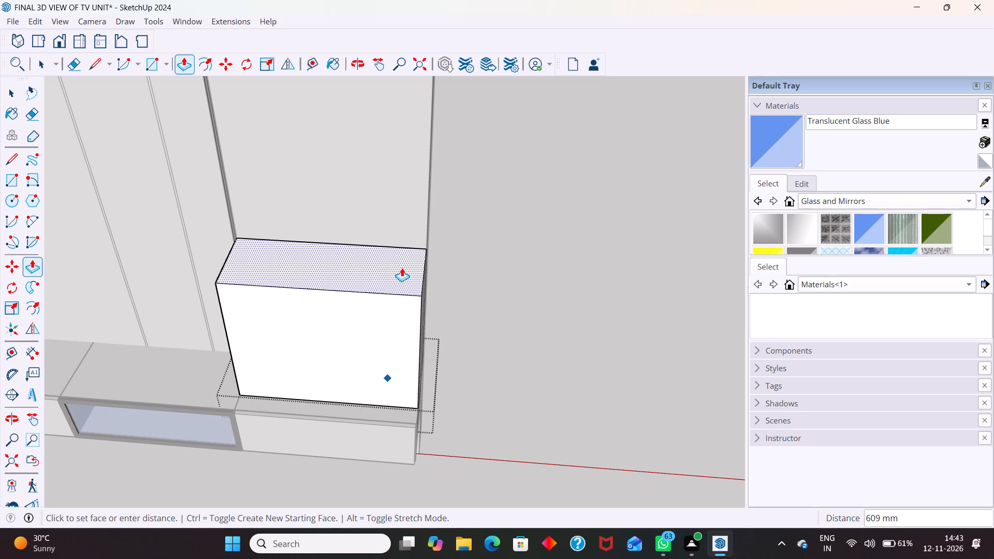
{"action": "type", "text": "1930"}
{"action": "key", "text": "Return"}
{"action": "key", "text": "space"}
Extrude the tall unit's top face upward 50 mm as a separate section from a new starting face, and close its group.
{"action": "scroll", "coordinate": [397, 391], "scroll_direction": "down", "scroll_amount": 9}
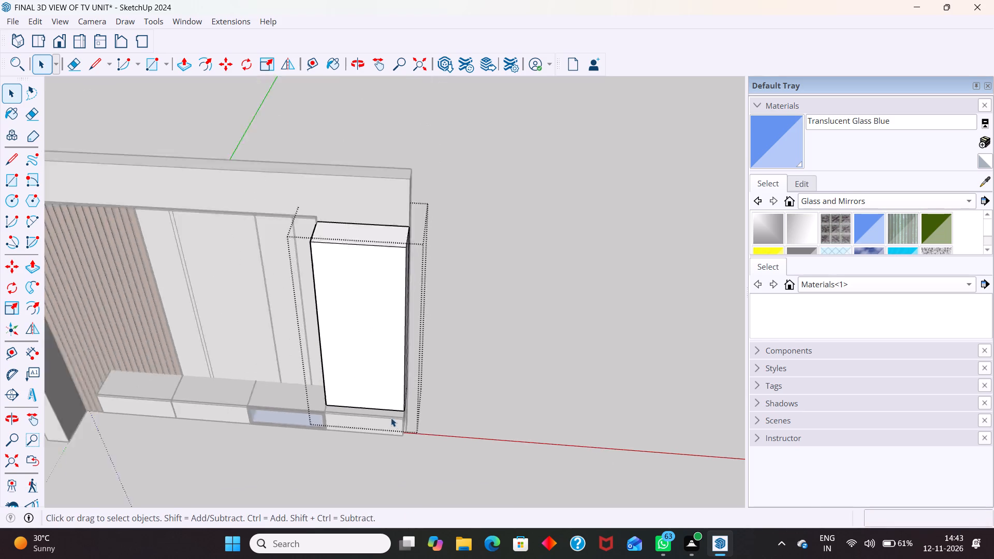
{"action": "scroll", "coordinate": [391, 418], "scroll_direction": "down", "scroll_amount": 3}
{"action": "middle_click_drag", "start_coordinate": [317, 330], "coordinate": [382, 325]}
{"action": "scroll", "coordinate": [404, 271], "scroll_direction": "up", "scroll_amount": 10}
{"action": "left_click", "coordinate": [402, 301]}
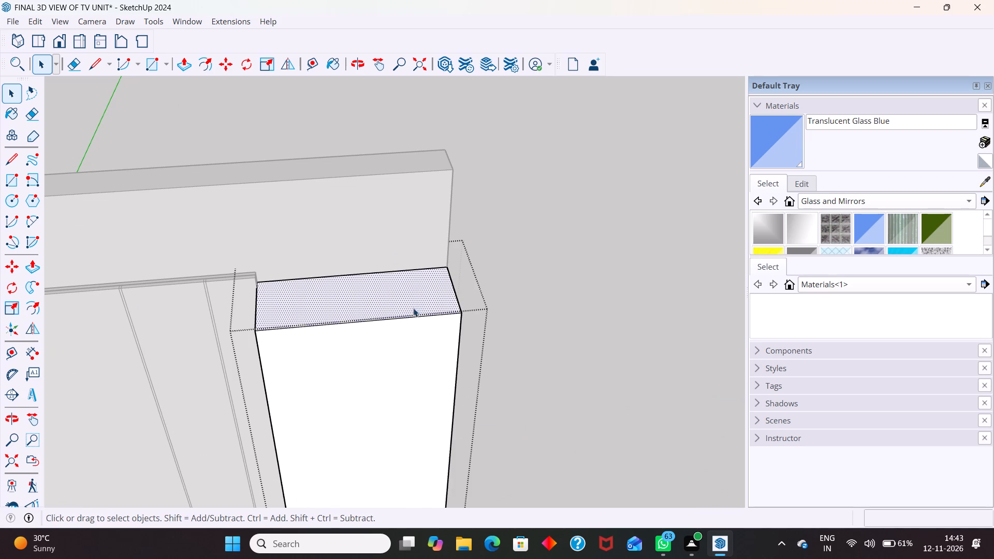
{"action": "scroll", "coordinate": [463, 172], "scroll_direction": "down", "scroll_amount": 14}
{"action": "middle_click_drag", "start_coordinate": [559, 326], "coordinate": [451, 212]}
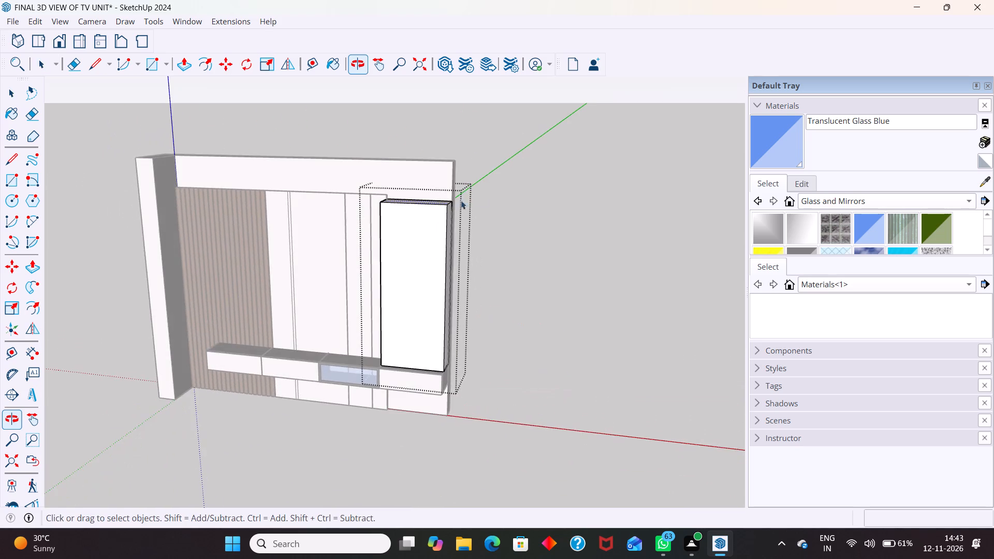
{"action": "scroll", "coordinate": [487, 206], "scroll_direction": "down", "scroll_amount": 5}
{"action": "middle_click_drag", "start_coordinate": [484, 256], "coordinate": [530, 263]}
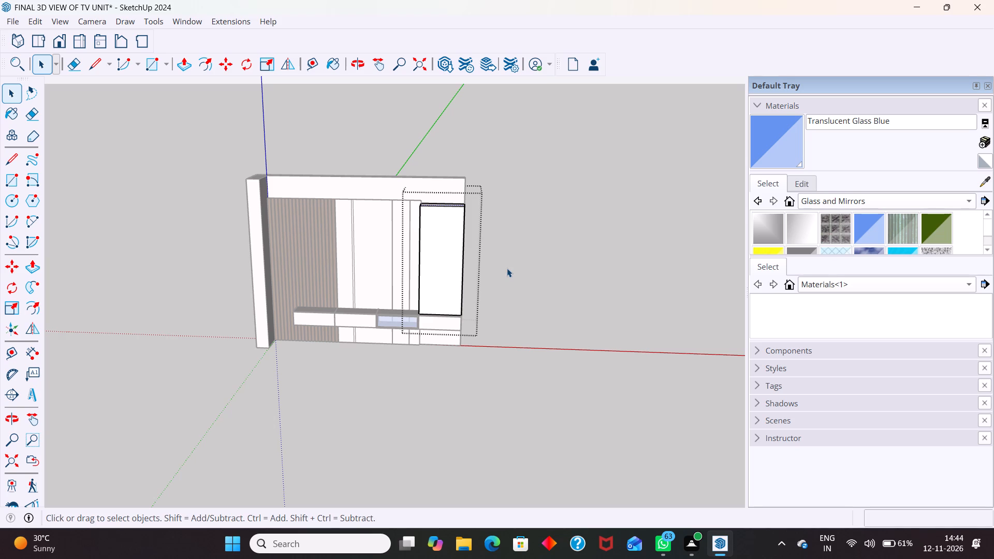
{"action": "key", "text": "1"}
{"action": "middle_click_drag", "start_coordinate": [467, 231], "coordinate": [363, 386]}
{"action": "scroll", "coordinate": [442, 215], "scroll_direction": "up", "scroll_amount": 5}
{"action": "middle_click_drag", "start_coordinate": [504, 287], "coordinate": [438, 384]}
{"action": "scroll", "coordinate": [469, 208], "scroll_direction": "up", "scroll_amount": 9}
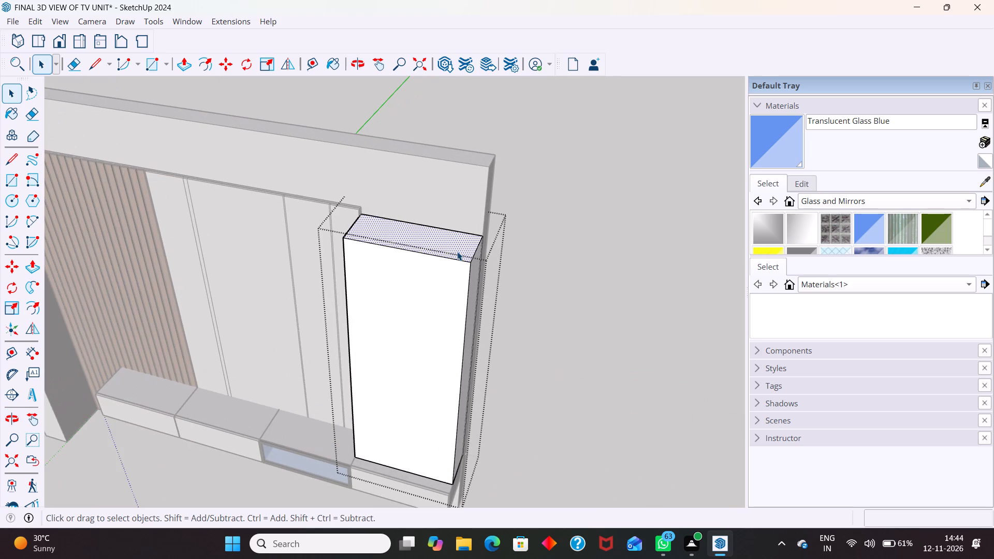
{"action": "key", "text": "p"}
{"action": "left_click", "coordinate": [458, 245]}
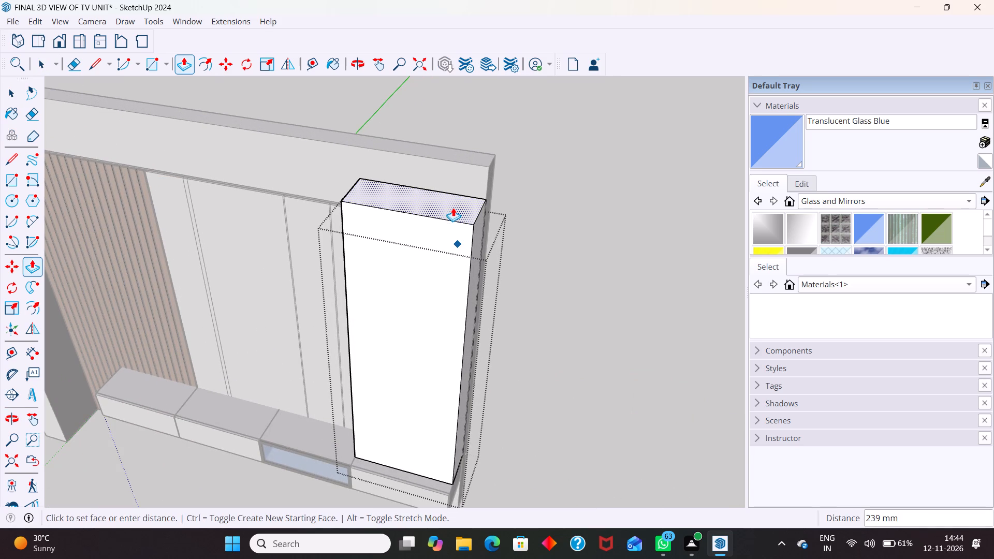
{"action": "type", "text": "50"}
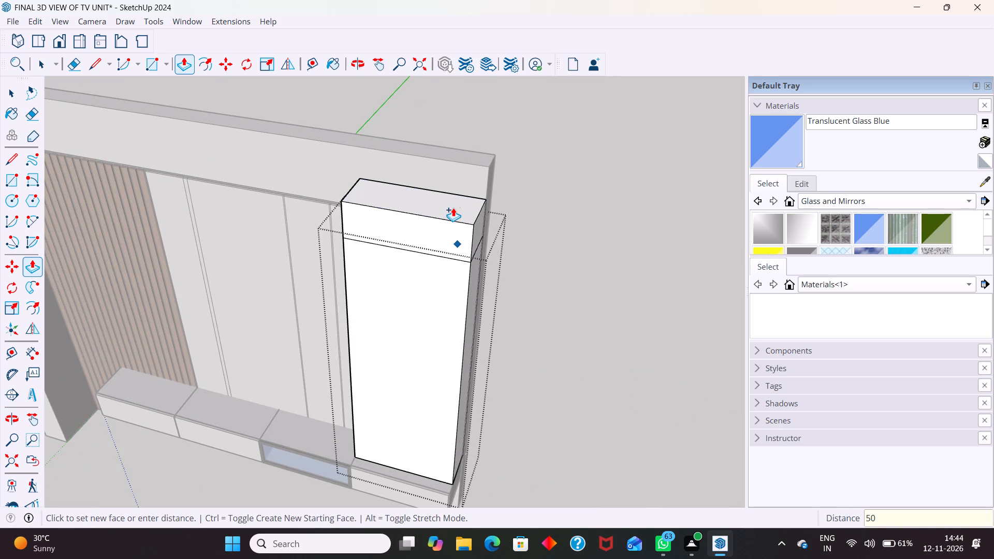
{"action": "key", "text": "Return"}
{"action": "type", "text": "N"}
{"action": "key", "text": "space"}
{"action": "scroll", "coordinate": [457, 211], "scroll_direction": "down", "scroll_amount": 7}
{"action": "middle_click_drag", "start_coordinate": [466, 275], "coordinate": [584, 242]}
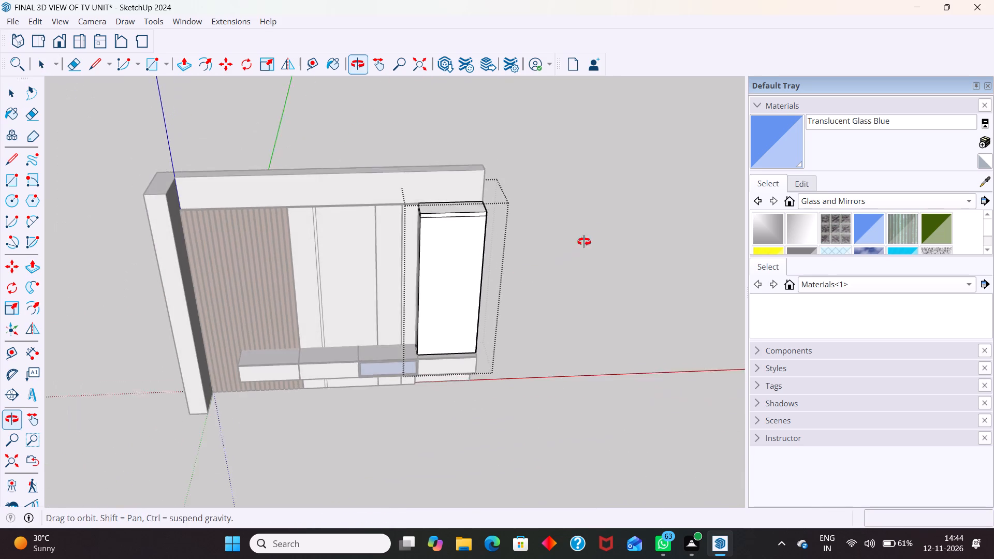
{"action": "middle_click_drag", "start_coordinate": [584, 242], "coordinate": [588, 237]}
{"action": "left_click", "coordinate": [595, 216]}
Reopen the tall unit's group and offset the outline of its large front face inward by 18 mm.
{"action": "middle_click_drag", "start_coordinate": [407, 214], "coordinate": [493, 198]}
{"action": "scroll", "coordinate": [494, 186], "scroll_direction": "up", "scroll_amount": 5}
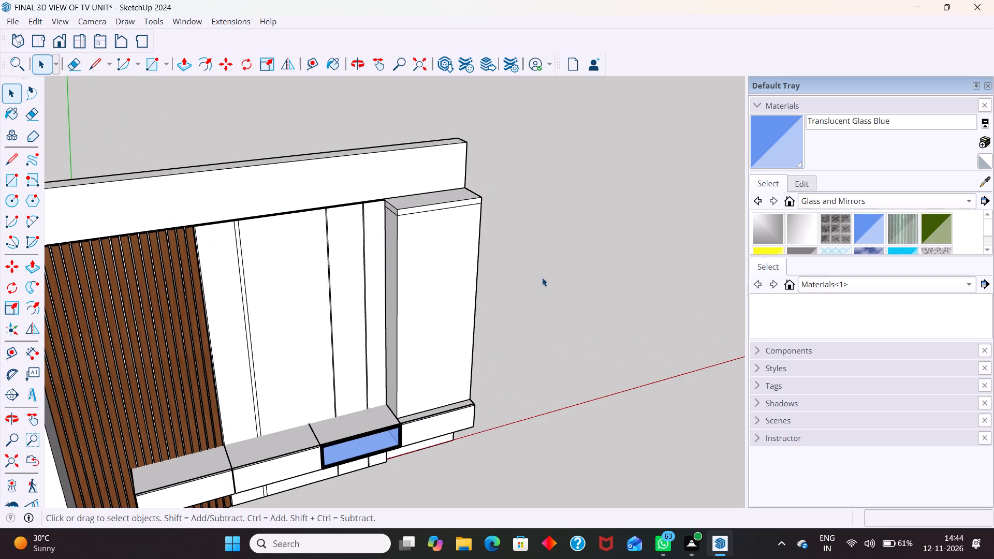
{"action": "middle_click_drag", "start_coordinate": [541, 277], "coordinate": [418, 259]}
{"action": "left_click", "coordinate": [427, 269]}
{"action": "double_click", "coordinate": [427, 269]}
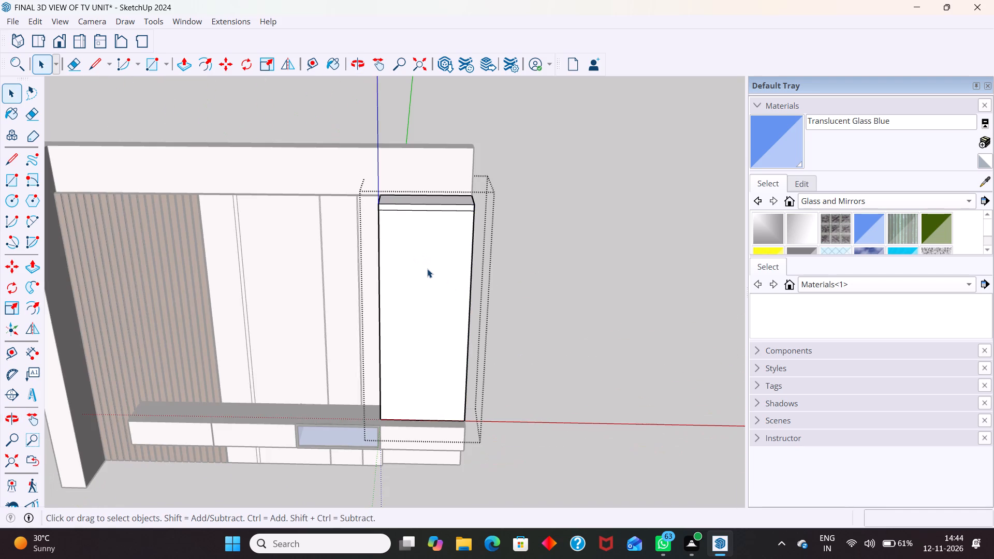
{"action": "left_click", "coordinate": [426, 273]}
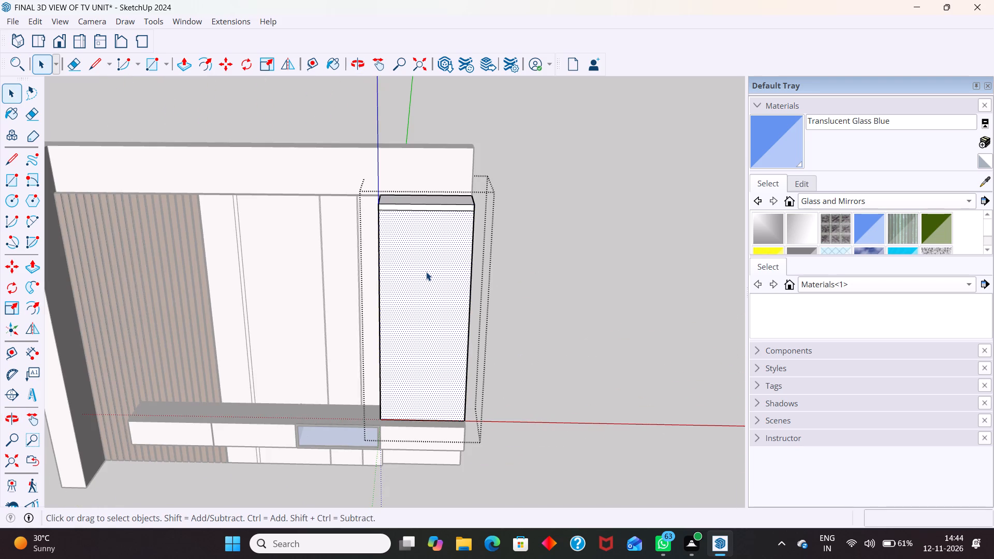
{"action": "scroll", "coordinate": [436, 208], "scroll_direction": "down", "scroll_amount": 5}
{"action": "middle_click_drag", "start_coordinate": [485, 336], "coordinate": [400, 336]}
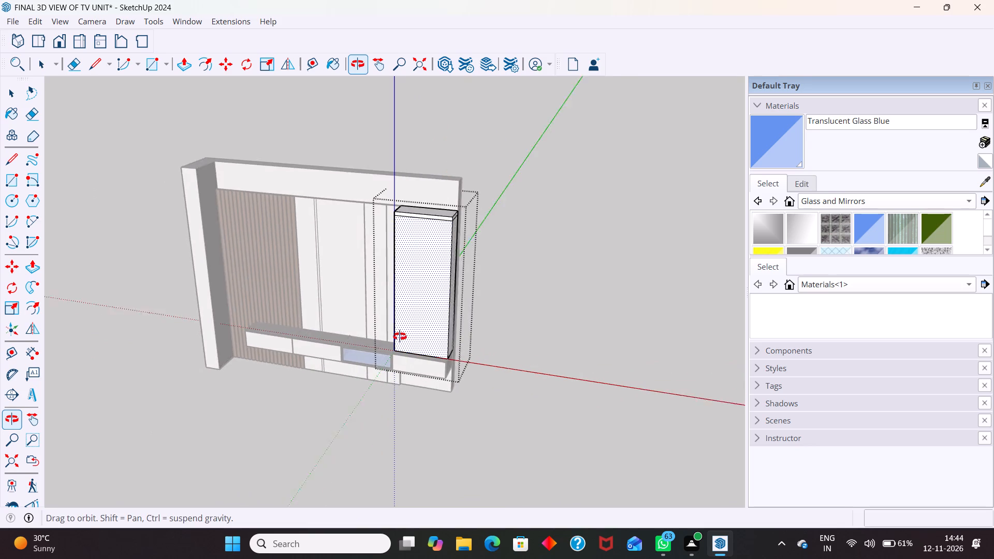
{"action": "middle_click_drag", "start_coordinate": [400, 336], "coordinate": [391, 331]}
{"action": "scroll", "coordinate": [490, 394], "scroll_direction": "up", "scroll_amount": 4}
{"action": "middle_click_drag", "start_coordinate": [395, 324], "coordinate": [432, 398]}
{"action": "scroll", "coordinate": [432, 371], "scroll_direction": "down", "scroll_amount": 3}
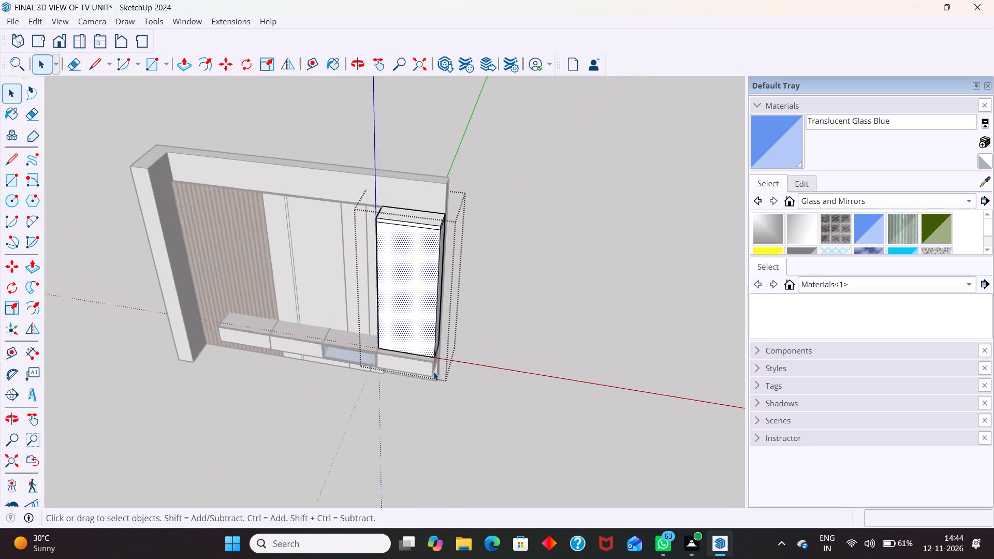
{"action": "scroll", "coordinate": [433, 372], "scroll_direction": "down", "scroll_amount": 2}
{"action": "middle_click_drag", "start_coordinate": [488, 269], "coordinate": [402, 269]}
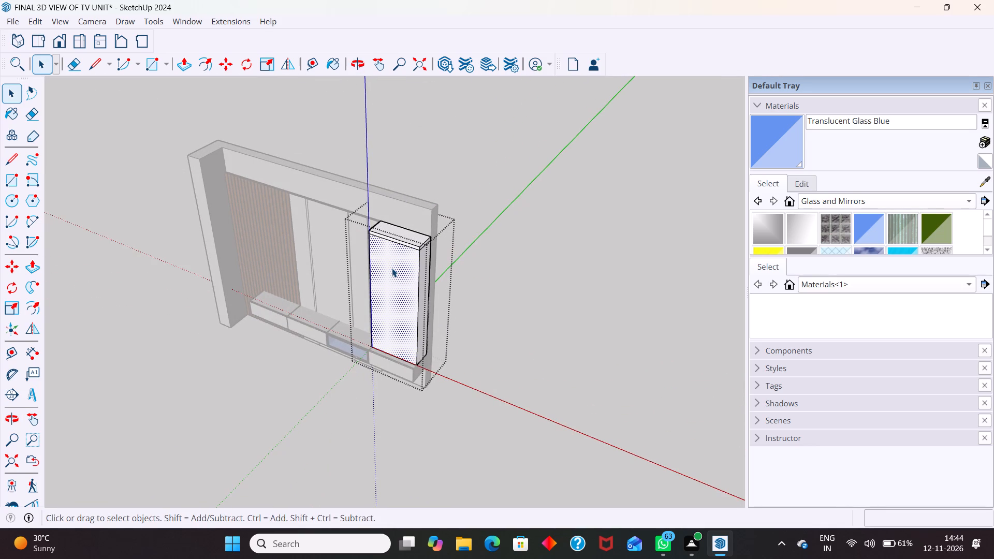
{"action": "key", "text": "f"}
{"action": "left_click", "coordinate": [404, 261]}
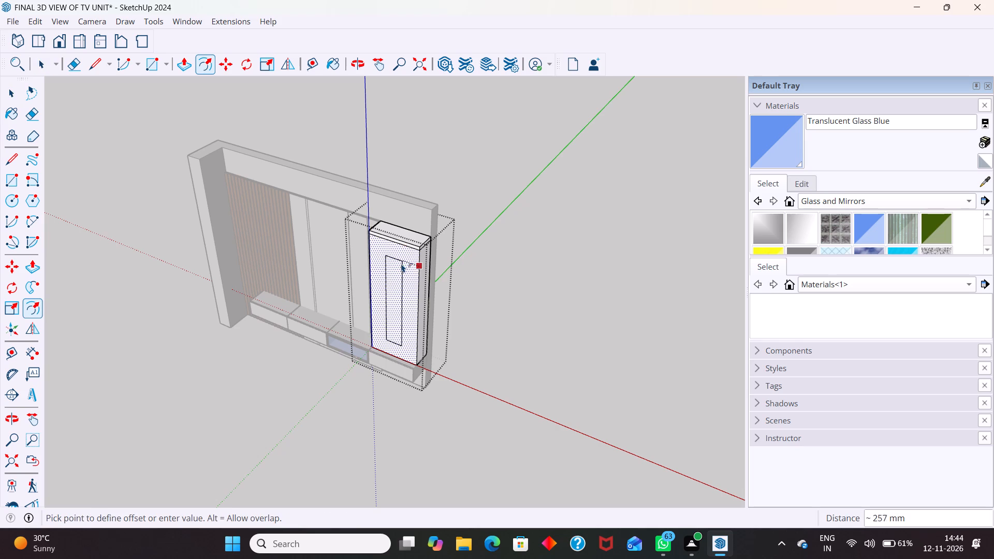
{"action": "key", "text": "1"}
{"action": "key", "text": "8"}
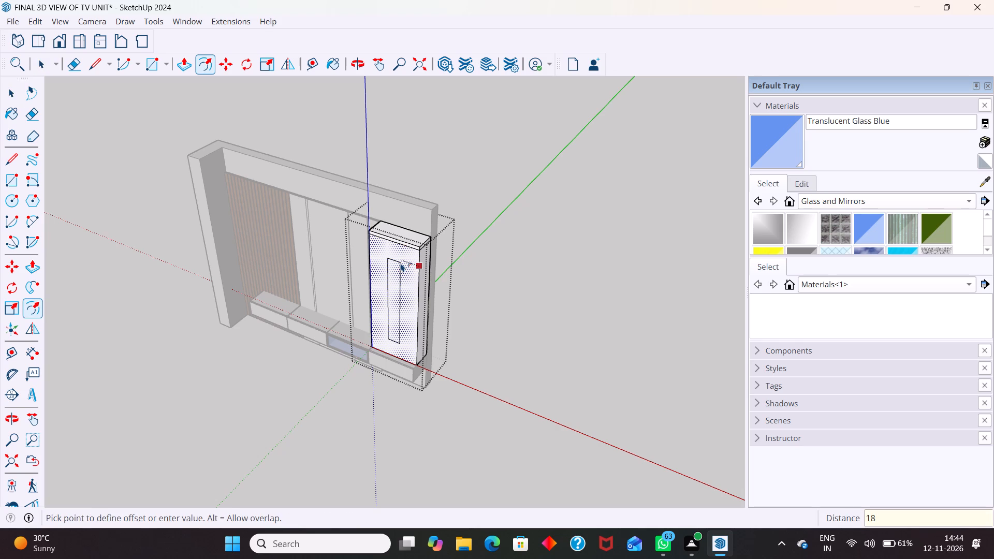
{"action": "key", "text": "Return"}
{"action": "key", "text": "space"}
Draw a vertical line from the midpoint of the inset front panel's upper edge down to its lower edge.
{"action": "scroll", "coordinate": [508, 238], "scroll_direction": "down", "scroll_amount": 7}
{"action": "scroll", "coordinate": [410, 325], "scroll_direction": "up", "scroll_amount": 2}
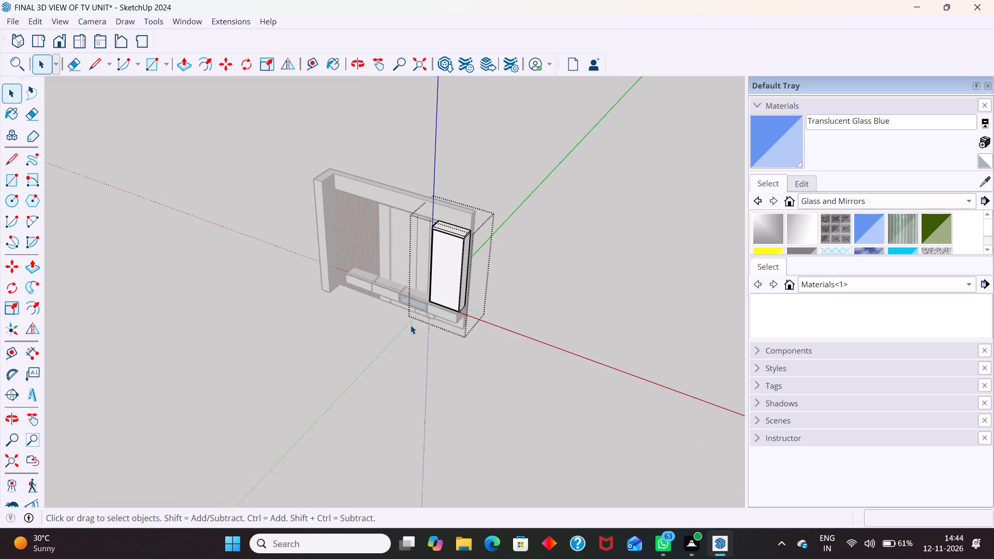
{"action": "scroll", "coordinate": [412, 325], "scroll_direction": "up", "scroll_amount": 3}
{"action": "middle_click_drag", "start_coordinate": [447, 342], "coordinate": [536, 316]}
{"action": "scroll", "coordinate": [491, 155], "scroll_direction": "up", "scroll_amount": 9}
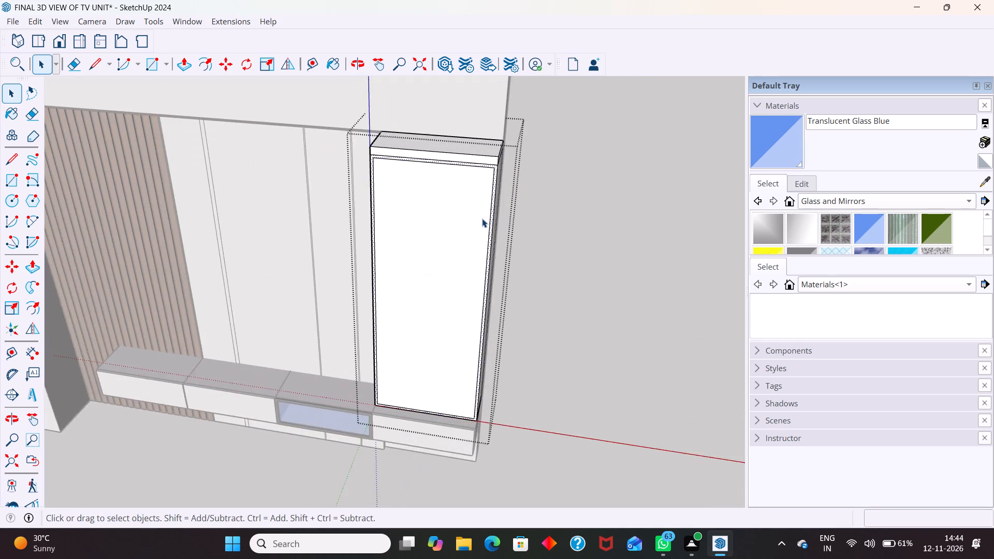
{"action": "scroll", "coordinate": [482, 218], "scroll_direction": "up", "scroll_amount": 2}
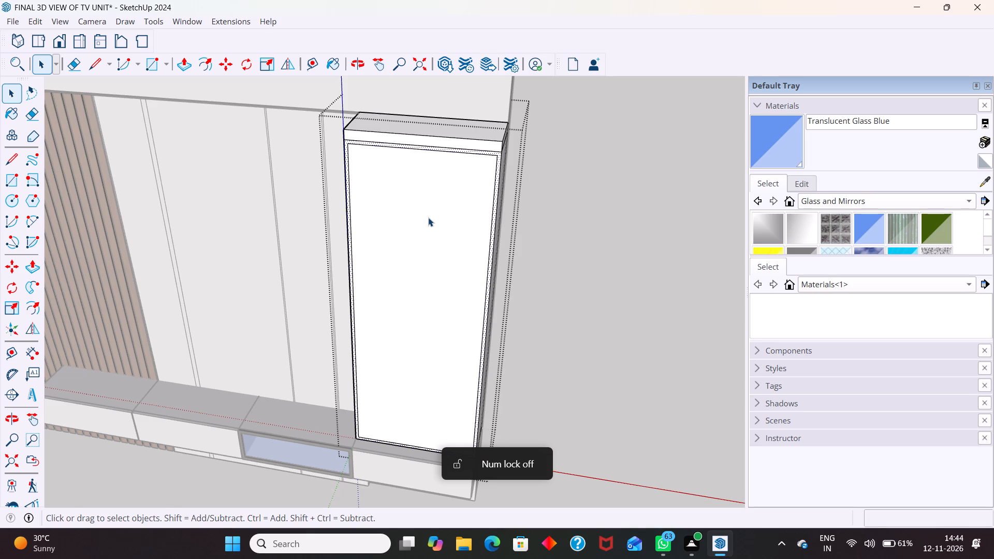
{"action": "key", "text": "l"}
{"action": "left_click_drag", "start_coordinate": [421, 151], "coordinate": [418, 161]}
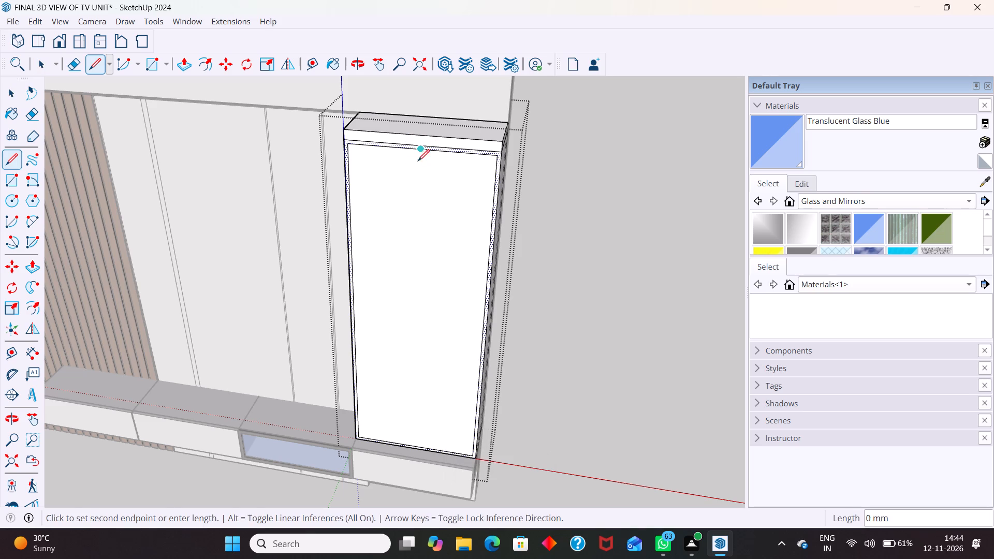
{"action": "left_click_drag", "start_coordinate": [418, 161], "coordinate": [418, 172]}
{"action": "key", "text": "Up"}
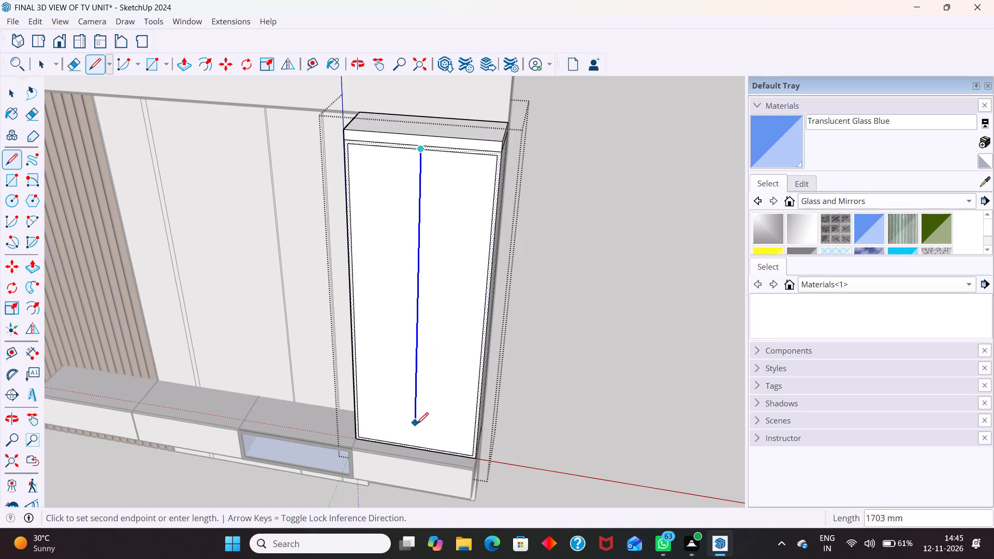
{"action": "left_click", "coordinate": [416, 445]}
{"action": "key", "text": "space"}
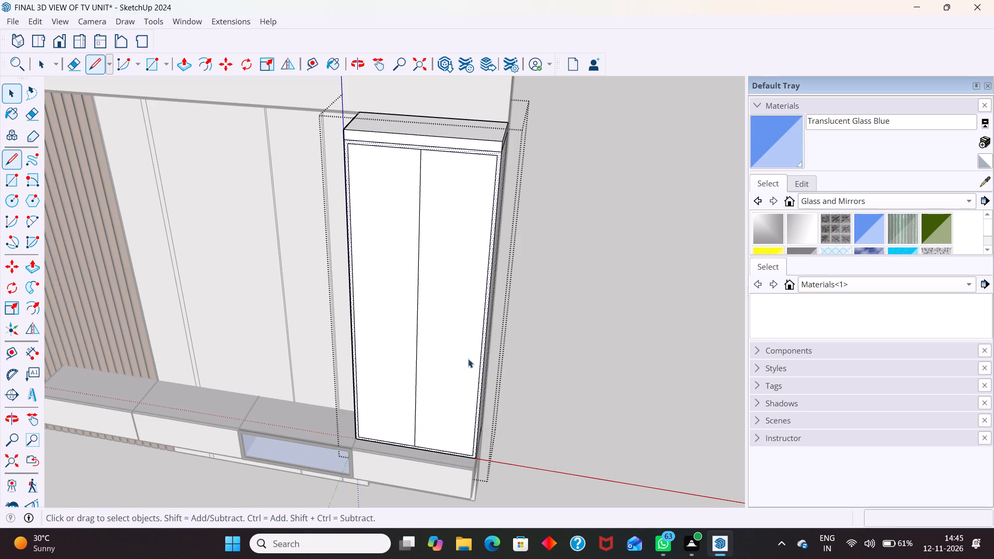
Copy the front panel's vertical centre line 9 mm horizontally, away from the slatted panel.
{"action": "scroll", "coordinate": [520, 307], "scroll_direction": "down", "scroll_amount": 5}
{"action": "left_click", "coordinate": [458, 338]}
{"action": "scroll", "coordinate": [425, 305], "scroll_direction": "up", "scroll_amount": 3}
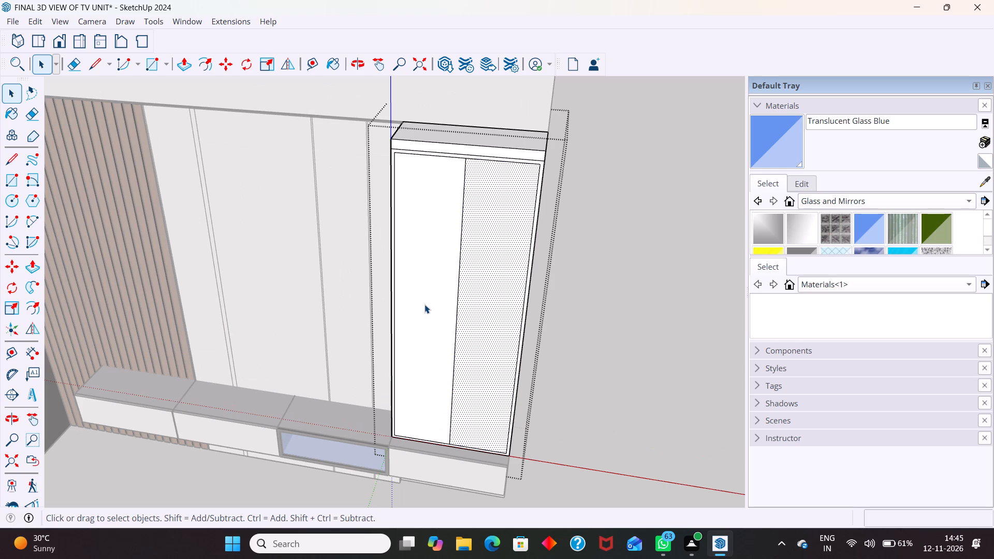
{"action": "left_click", "coordinate": [425, 304]}
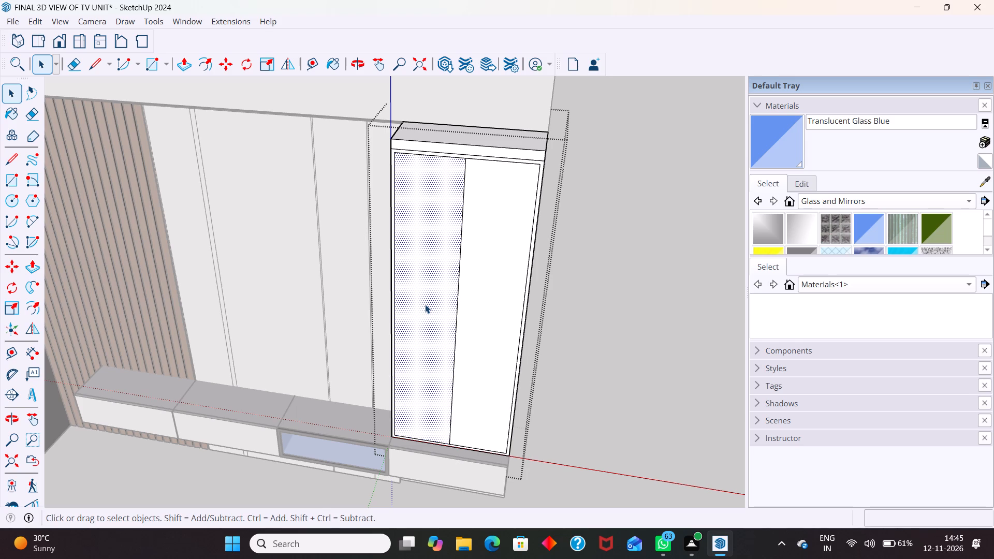
{"action": "left_click", "coordinate": [457, 306]}
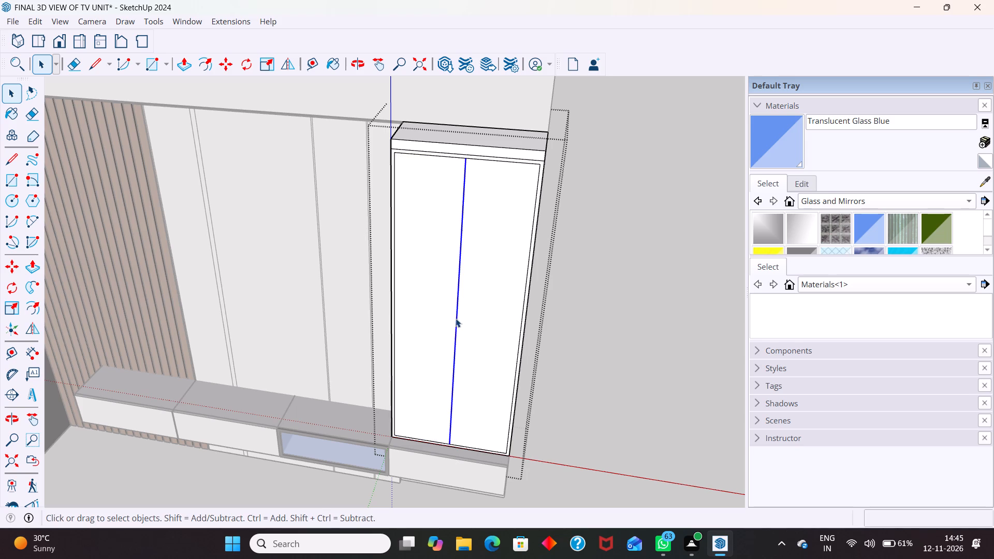
{"action": "scroll", "coordinate": [446, 454], "scroll_direction": "up", "scroll_amount": 9}
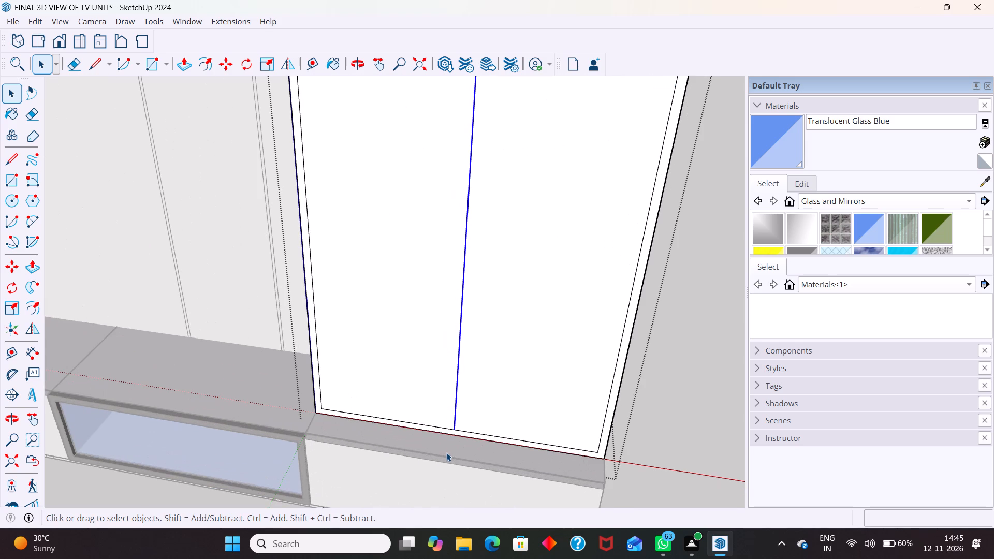
{"action": "key", "text": "m"}
{"action": "left_click", "coordinate": [454, 428]}
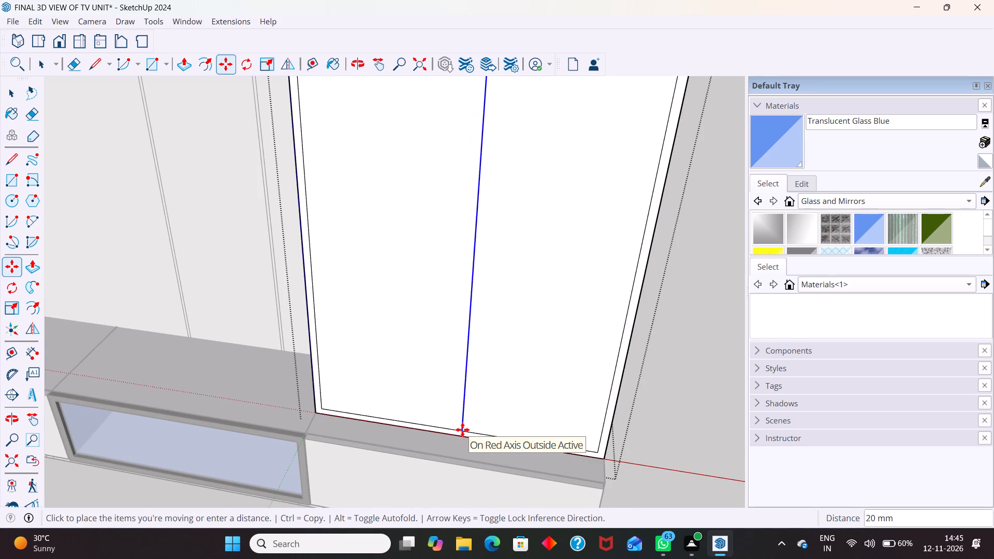
{"action": "key", "text": "9"}
{"action": "key", "text": "comma"}
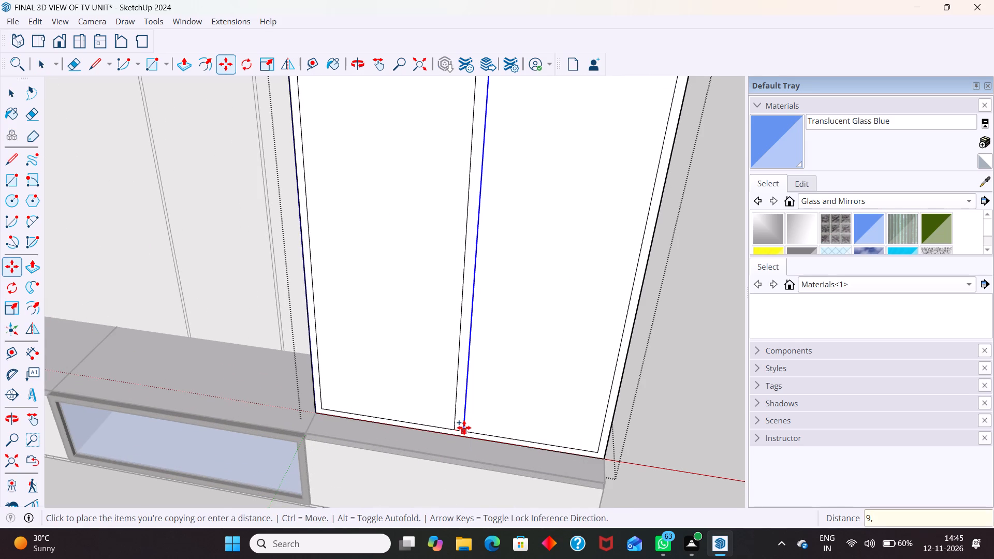
{"action": "key", "text": "BackSpace"}
{"action": "type", "text": "MM"}
{"action": "key", "text": "Return"}
{"action": "scroll", "coordinate": [456, 430], "scroll_direction": "up", "scroll_amount": 2}
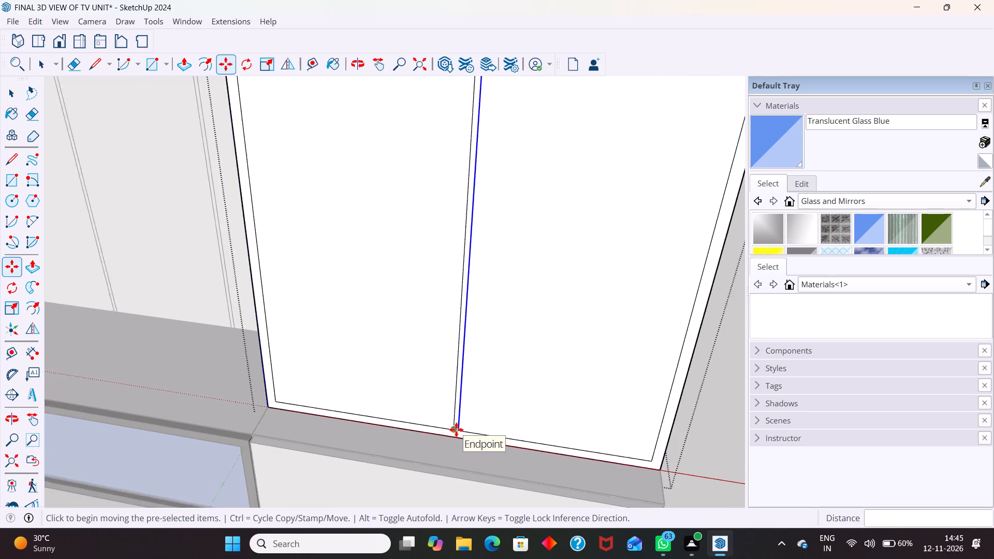
Copy the offset vertical line on the tall unit's front 18 mm horizontally, back towards the slatted panel.
{"action": "scroll", "coordinate": [456, 430], "scroll_direction": "up", "scroll_amount": 11}
{"action": "left_click", "coordinate": [464, 432]}
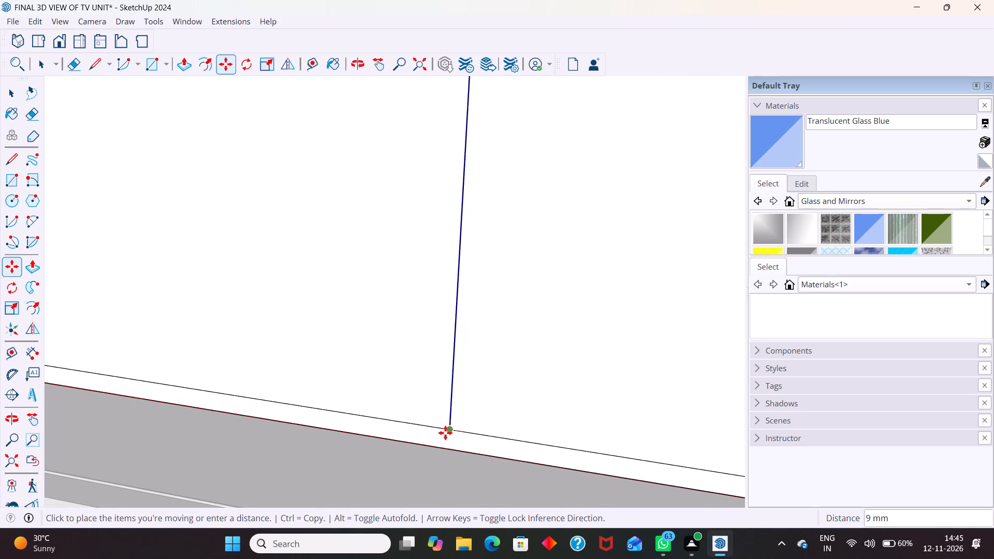
{"action": "key", "text": "1"}
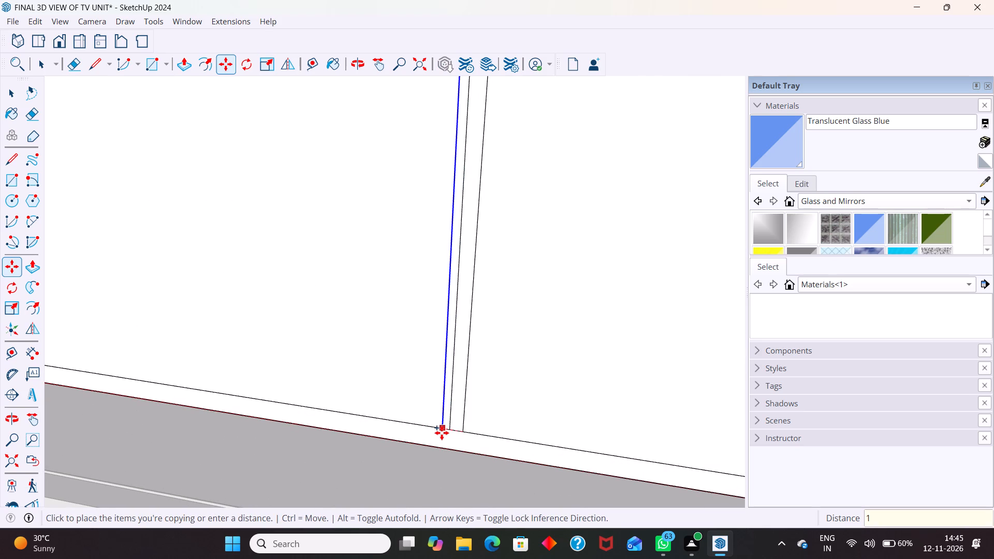
{"action": "key", "text": "8"}
{"action": "type", "text": "MM"}
{"action": "key", "text": "Return"}
{"action": "key", "text": "space"}
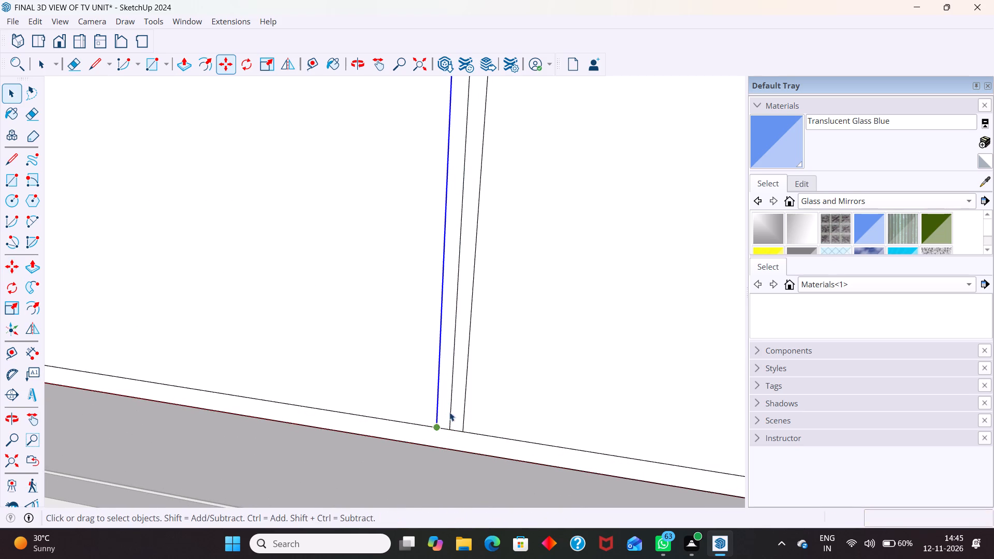
Delete the original centre line between the two vertical divider lines on the tall unit's front.
{"action": "left_click", "coordinate": [450, 408]}
{"action": "key", "text": "Delete"}
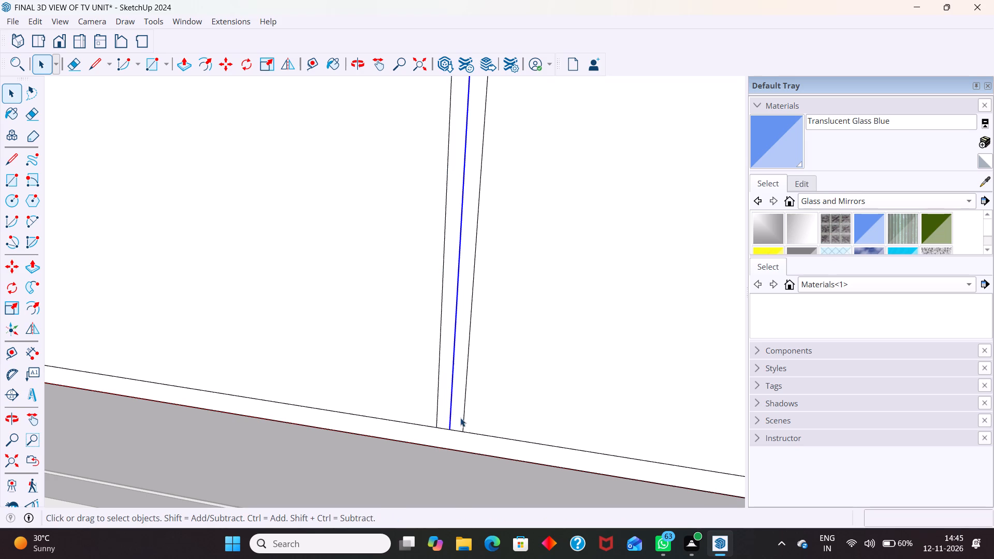
Push both front panels of the tall unit inward 254 mm, leaving the outer frame and central divider in place.
{"action": "scroll", "coordinate": [466, 436], "scroll_direction": "down", "scroll_amount": 6}
{"action": "scroll", "coordinate": [469, 443], "scroll_direction": "down", "scroll_amount": 20}
{"action": "scroll", "coordinate": [469, 443], "scroll_direction": "down", "scroll_amount": 2}
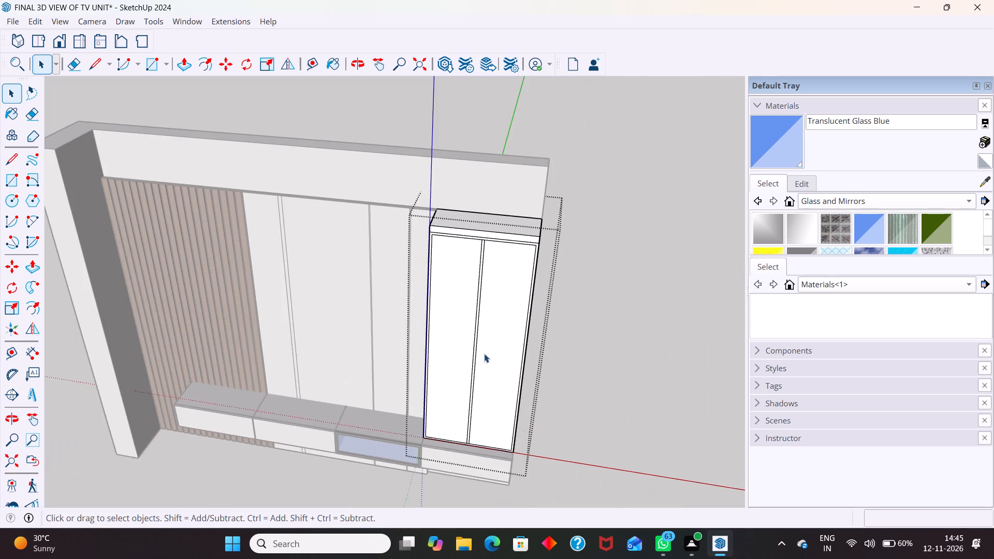
{"action": "scroll", "coordinate": [489, 241], "scroll_direction": "up", "scroll_amount": 5}
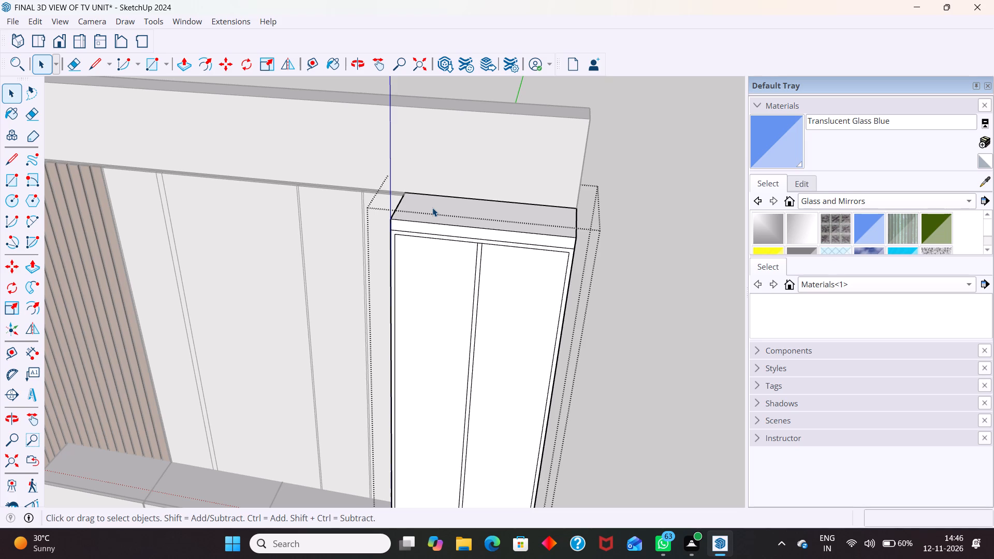
{"action": "left_click", "coordinate": [518, 298]}
{"action": "left_click", "coordinate": [522, 316]}
{"action": "scroll", "coordinate": [454, 211], "scroll_direction": "down", "scroll_amount": 6}
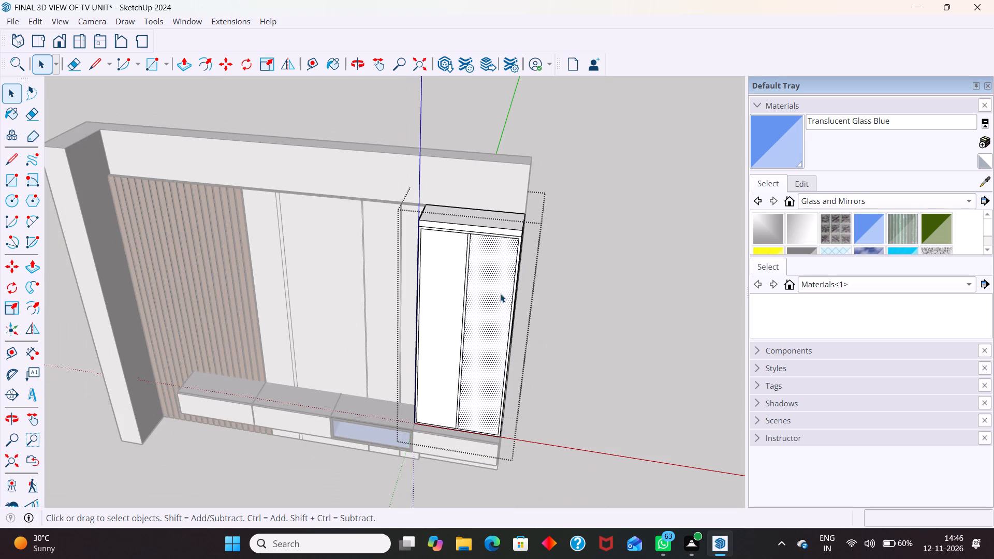
{"action": "key", "text": "p"}
{"action": "left_click", "coordinate": [500, 293]}
{"action": "type", "text": "254"}
{"action": "key", "text": "Return"}
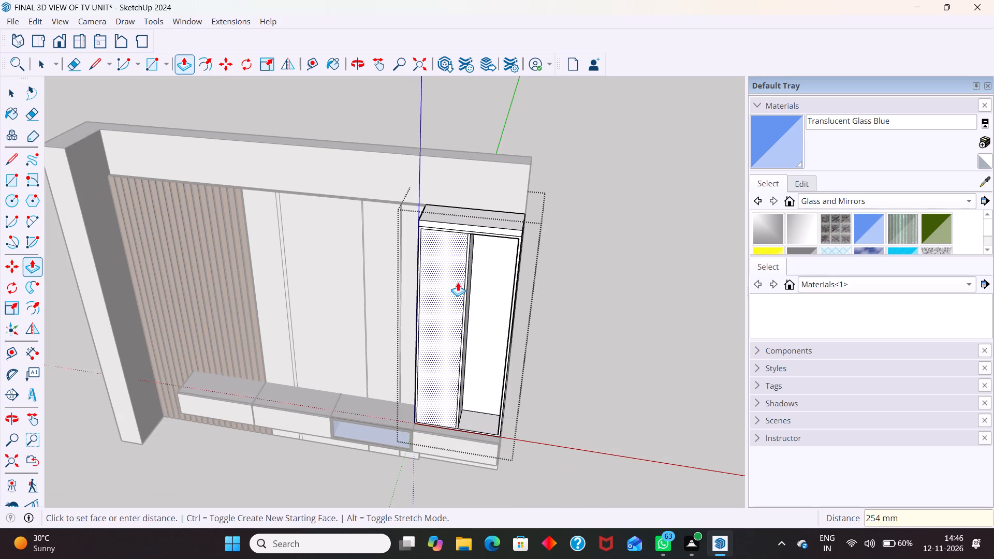
{"action": "double_click", "coordinate": [449, 285]}
{"action": "key", "text": "space"}
Close the tall unit's group and examine its two recessed compartments and the whole TV unit from several angles.
{"action": "scroll", "coordinate": [519, 277], "scroll_direction": "down", "scroll_amount": 5}
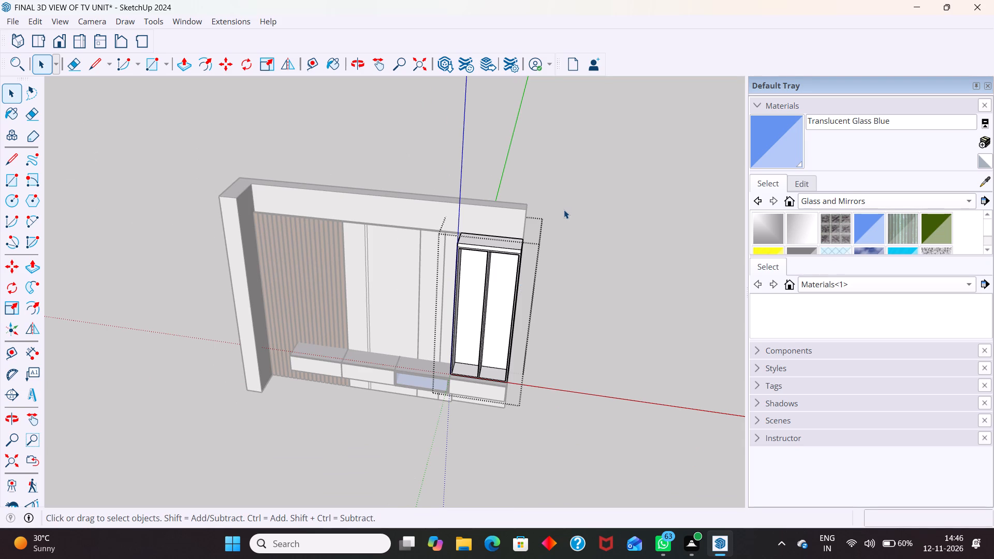
{"action": "scroll", "coordinate": [562, 236], "scroll_direction": "down", "scroll_amount": 3}
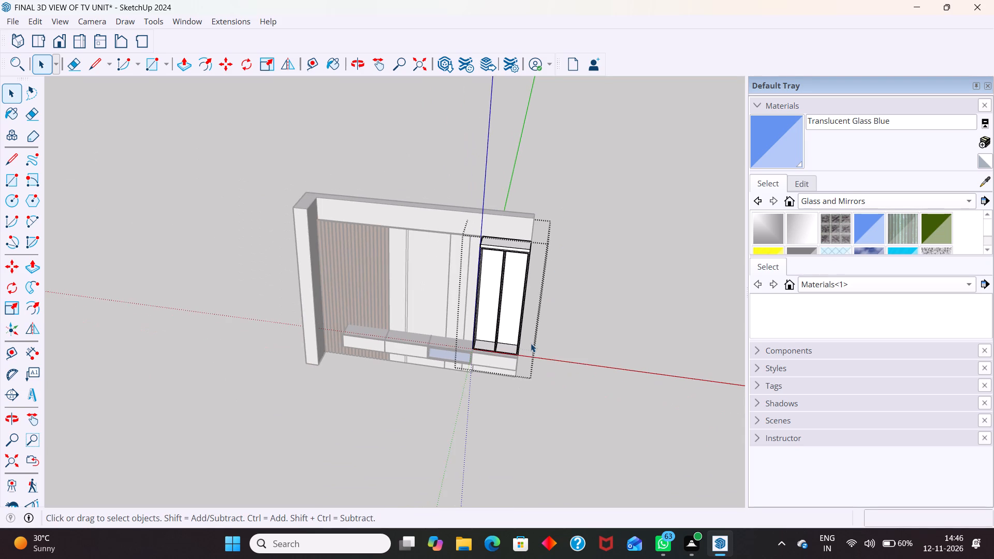
{"action": "middle_click_drag", "start_coordinate": [525, 343], "coordinate": [438, 328]}
{"action": "scroll", "coordinate": [547, 299], "scroll_direction": "up", "scroll_amount": 10}
{"action": "middle_click_drag", "start_coordinate": [478, 216], "coordinate": [481, 255]}
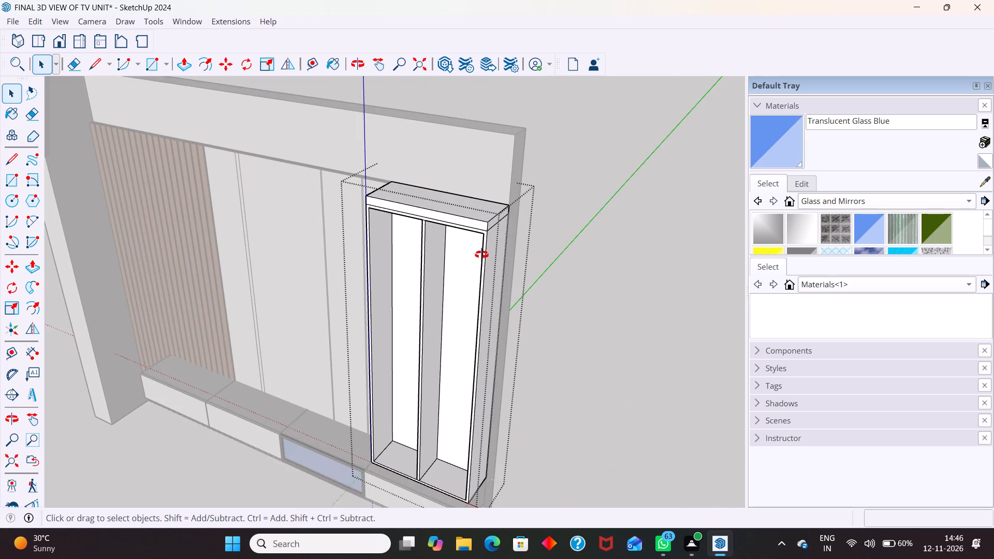
{"action": "middle_click_drag", "start_coordinate": [481, 255], "coordinate": [448, 283]}
{"action": "left_click", "coordinate": [623, 209]}
{"action": "scroll", "coordinate": [618, 208], "scroll_direction": "down", "scroll_amount": 5}
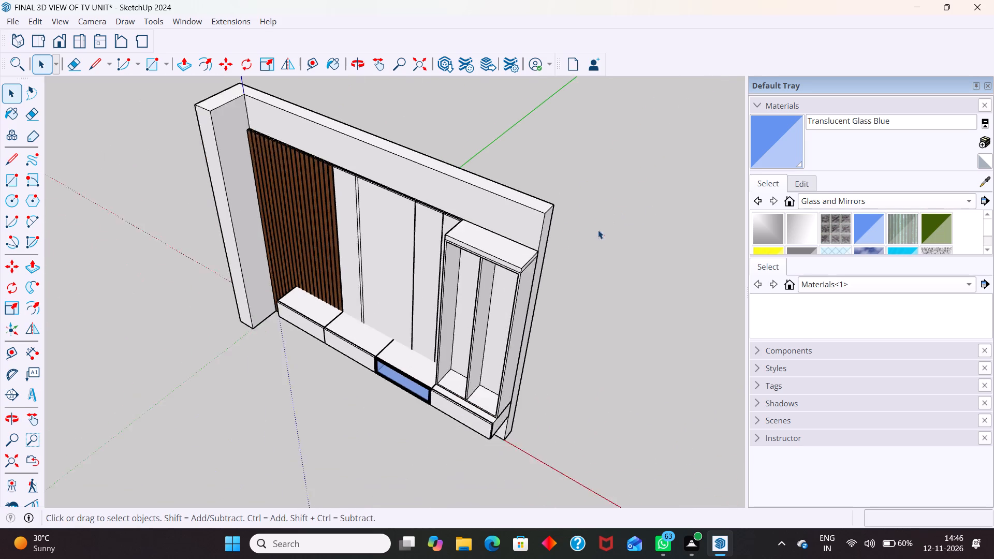
{"action": "scroll", "coordinate": [598, 230], "scroll_direction": "down", "scroll_amount": 1}
{"action": "middle_click_drag", "start_coordinate": [544, 278], "coordinate": [616, 204]}
{"action": "scroll", "coordinate": [531, 246], "scroll_direction": "up", "scroll_amount": 5}
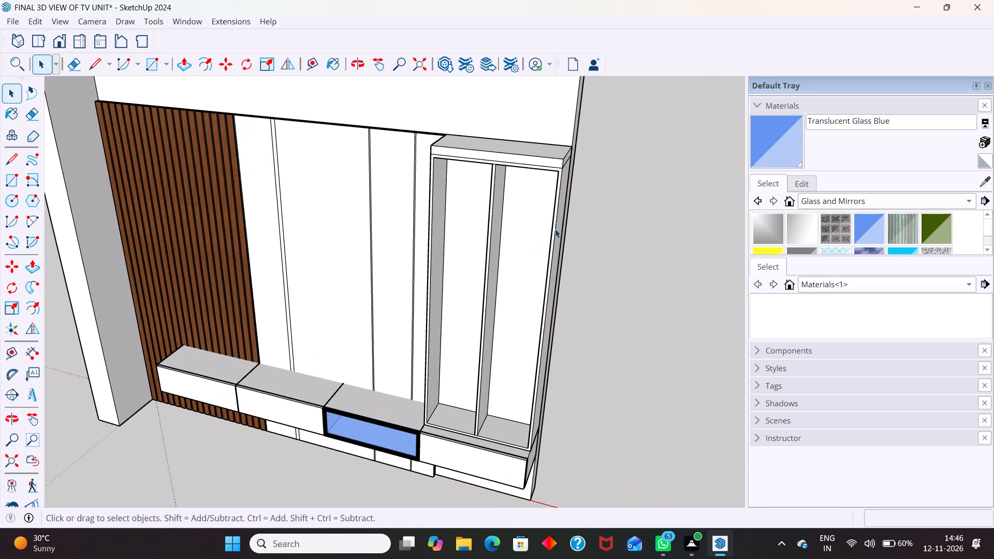
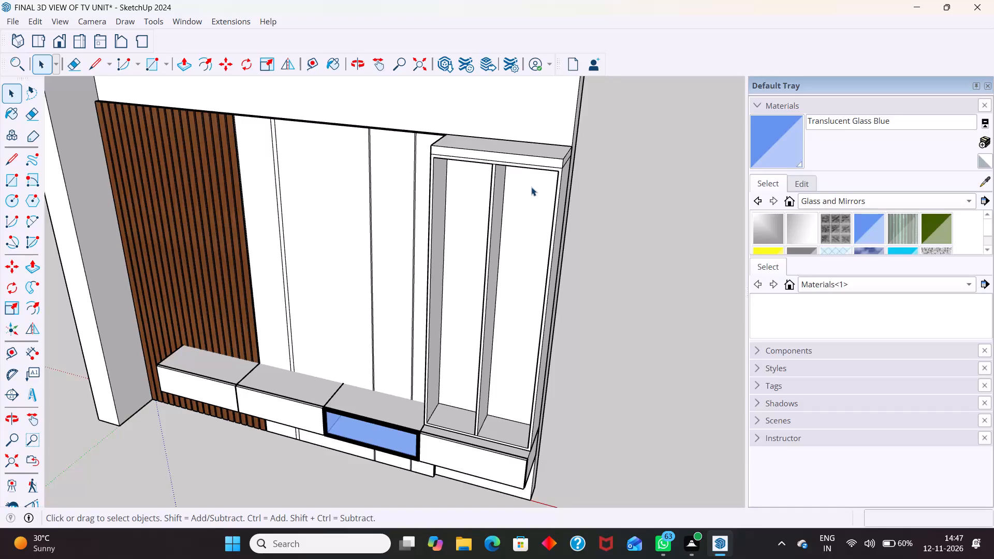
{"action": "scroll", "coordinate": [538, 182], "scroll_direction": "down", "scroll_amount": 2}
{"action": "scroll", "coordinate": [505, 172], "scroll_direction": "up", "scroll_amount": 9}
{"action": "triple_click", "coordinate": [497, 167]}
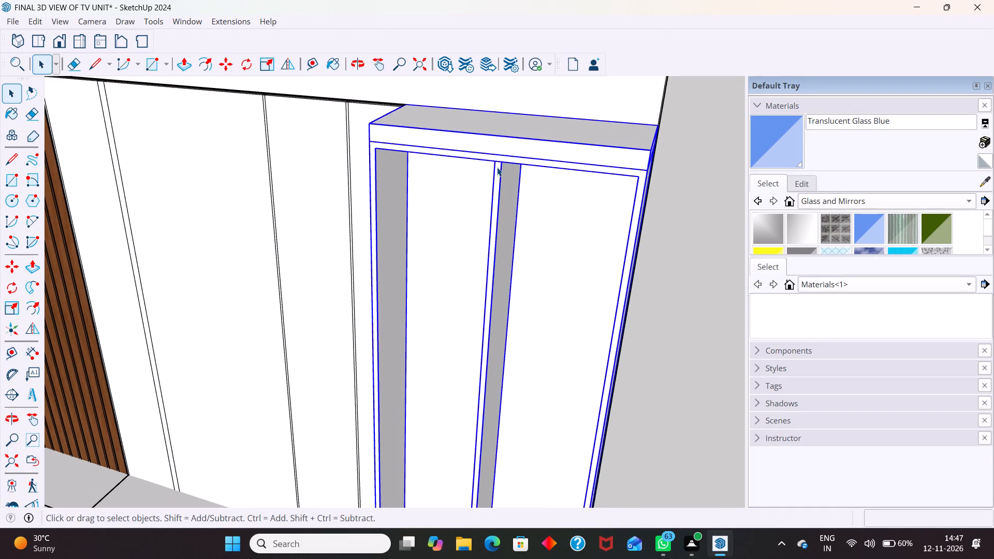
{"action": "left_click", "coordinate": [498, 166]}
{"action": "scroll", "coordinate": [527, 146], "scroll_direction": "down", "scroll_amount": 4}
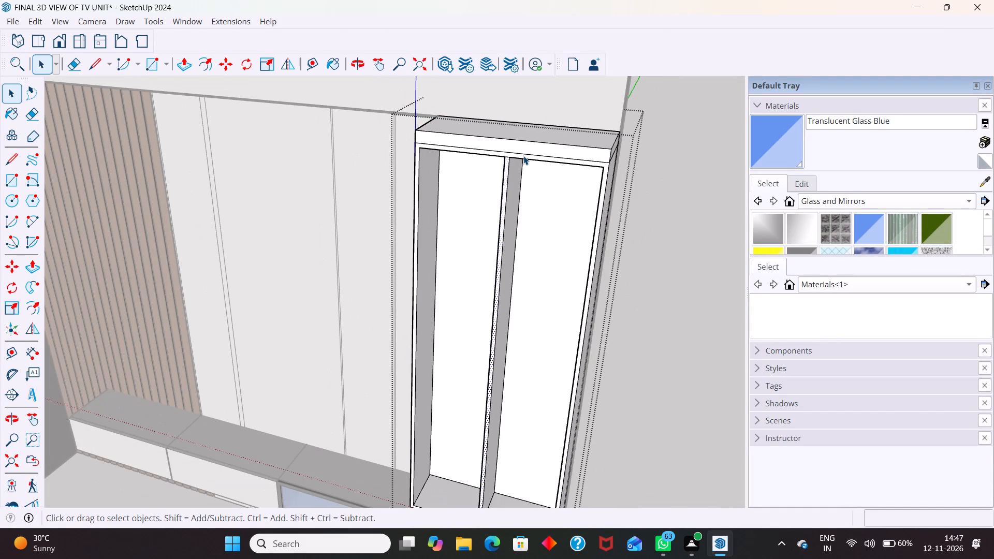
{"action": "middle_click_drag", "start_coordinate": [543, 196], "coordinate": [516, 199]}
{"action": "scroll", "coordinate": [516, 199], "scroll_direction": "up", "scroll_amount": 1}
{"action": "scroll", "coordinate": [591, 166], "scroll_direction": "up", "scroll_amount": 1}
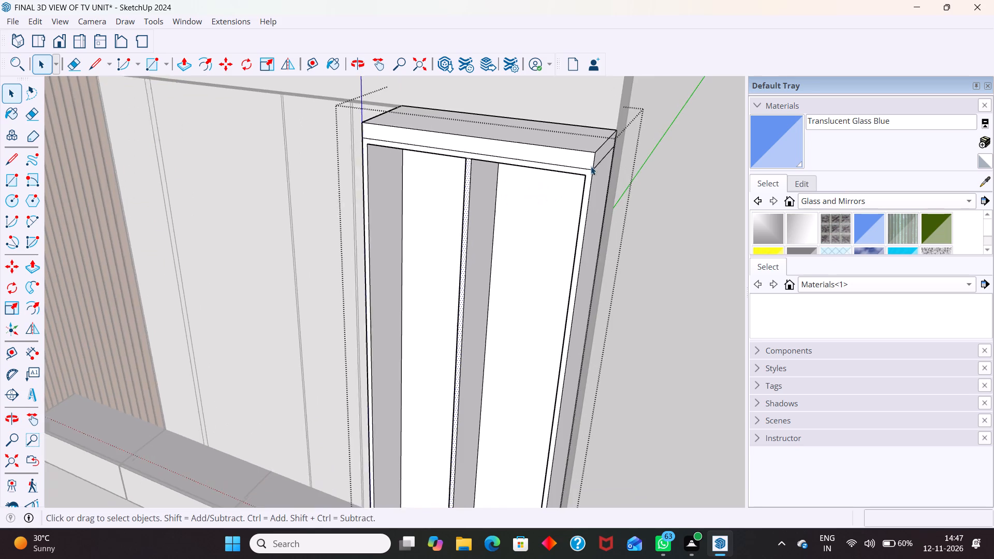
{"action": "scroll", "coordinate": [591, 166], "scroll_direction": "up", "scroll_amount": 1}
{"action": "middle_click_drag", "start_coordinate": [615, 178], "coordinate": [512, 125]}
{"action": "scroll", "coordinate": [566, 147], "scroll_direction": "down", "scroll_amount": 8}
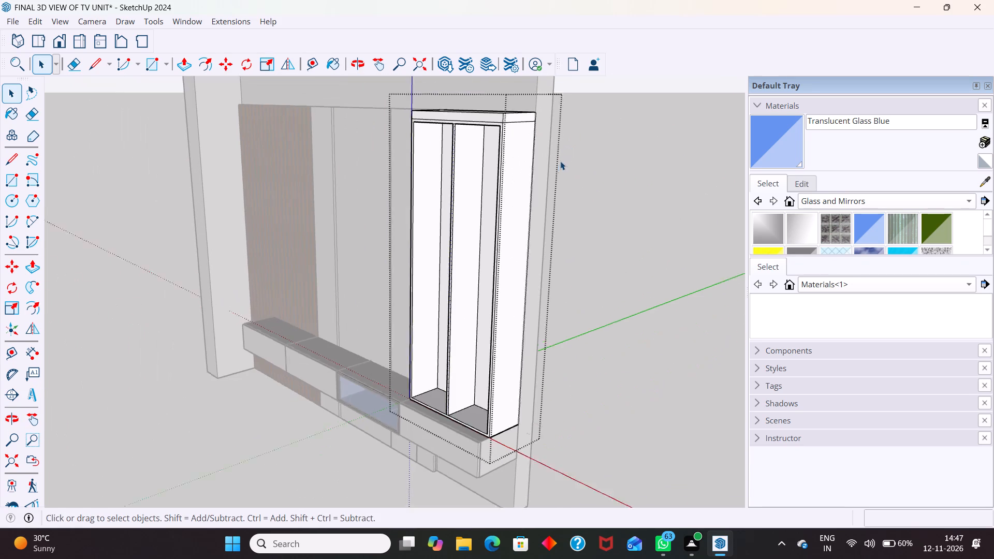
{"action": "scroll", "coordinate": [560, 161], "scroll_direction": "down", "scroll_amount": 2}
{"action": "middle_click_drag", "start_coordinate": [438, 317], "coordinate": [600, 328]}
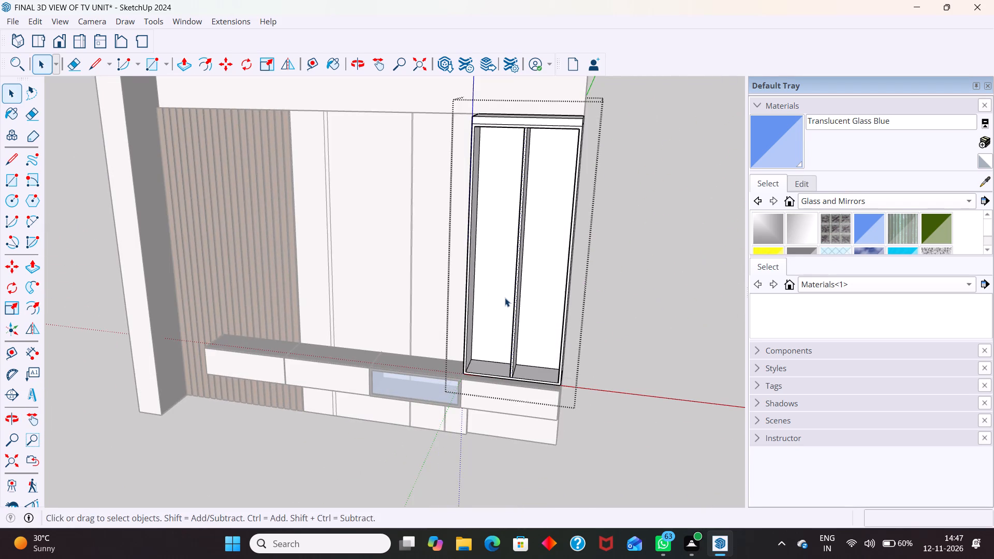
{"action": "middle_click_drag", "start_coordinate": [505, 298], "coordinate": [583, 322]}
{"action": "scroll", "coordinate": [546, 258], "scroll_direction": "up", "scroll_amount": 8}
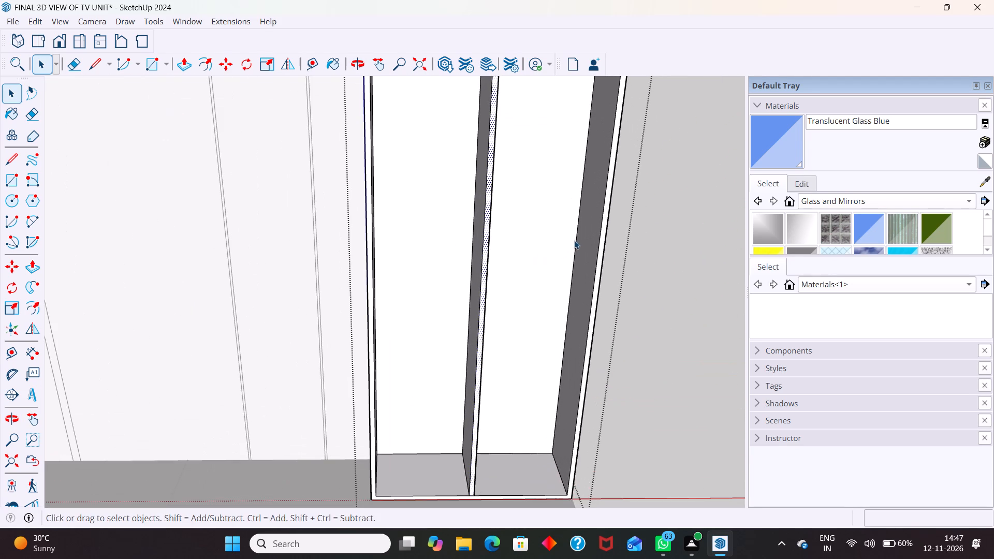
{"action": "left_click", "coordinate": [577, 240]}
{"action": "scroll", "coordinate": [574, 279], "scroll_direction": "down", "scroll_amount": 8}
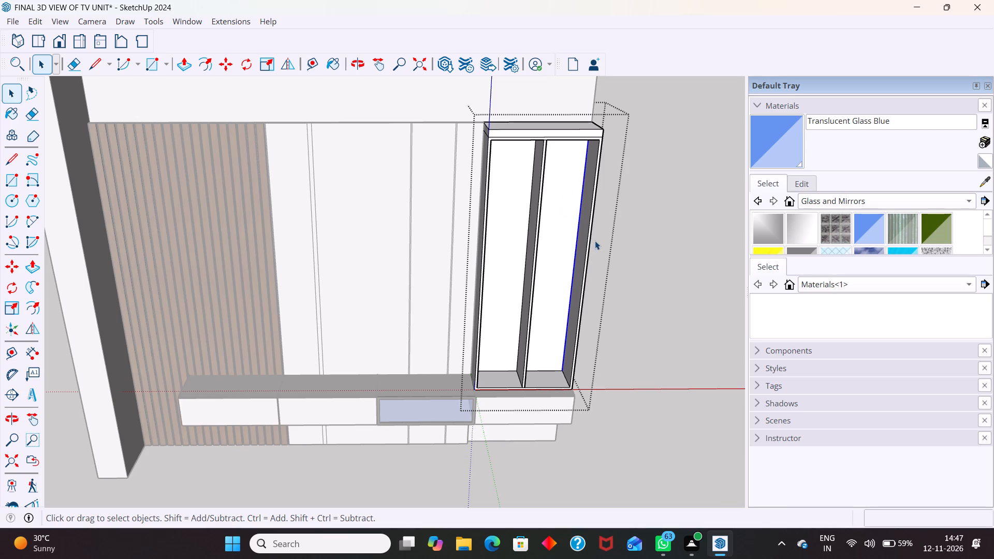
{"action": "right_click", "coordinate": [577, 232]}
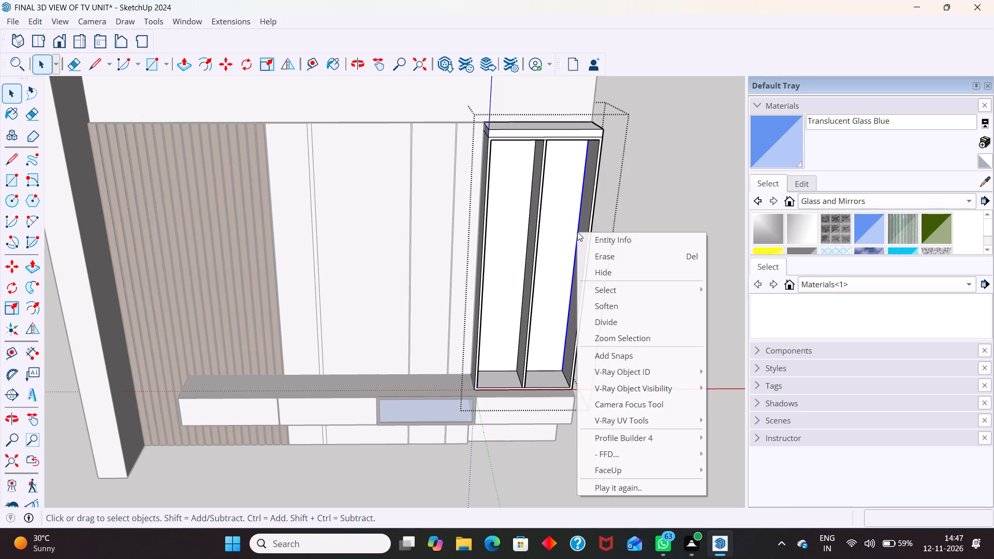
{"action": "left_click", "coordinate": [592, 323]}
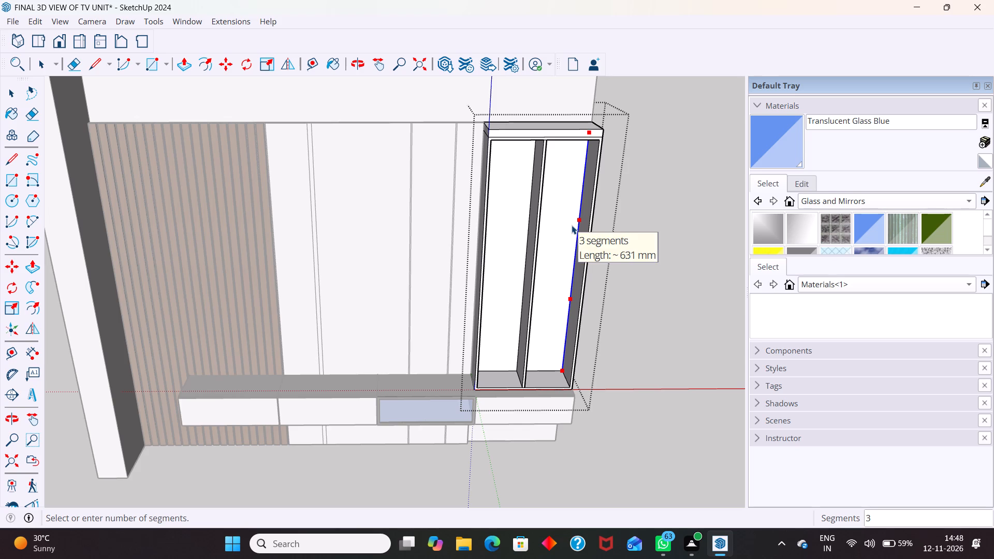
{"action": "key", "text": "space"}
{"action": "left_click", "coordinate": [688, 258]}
Create a new empty group, separate from the tall unit, for modelling its door.
{"action": "scroll", "coordinate": [566, 232], "scroll_direction": "down", "scroll_amount": 5}
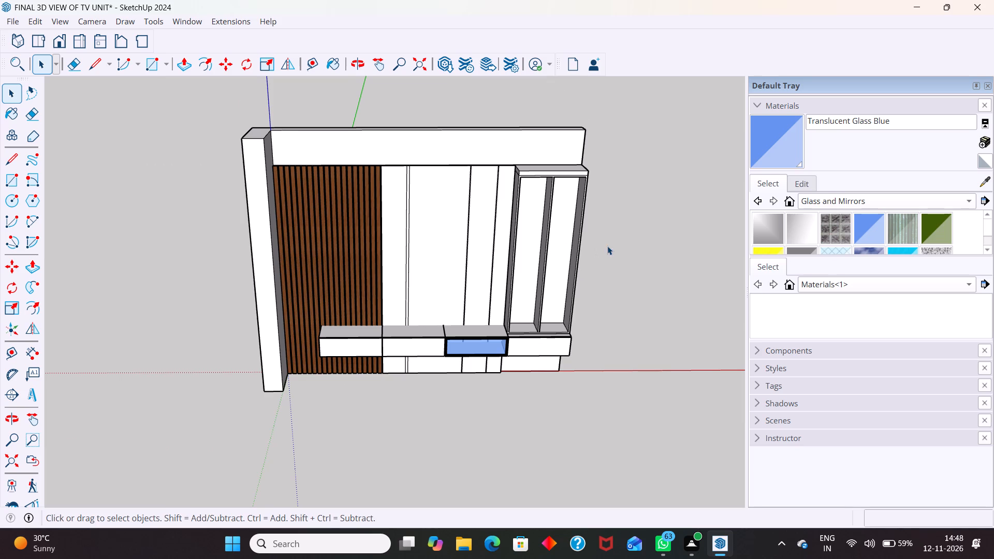
{"action": "right_click", "coordinate": [626, 223]}
{"action": "left_click", "coordinate": [635, 261]}
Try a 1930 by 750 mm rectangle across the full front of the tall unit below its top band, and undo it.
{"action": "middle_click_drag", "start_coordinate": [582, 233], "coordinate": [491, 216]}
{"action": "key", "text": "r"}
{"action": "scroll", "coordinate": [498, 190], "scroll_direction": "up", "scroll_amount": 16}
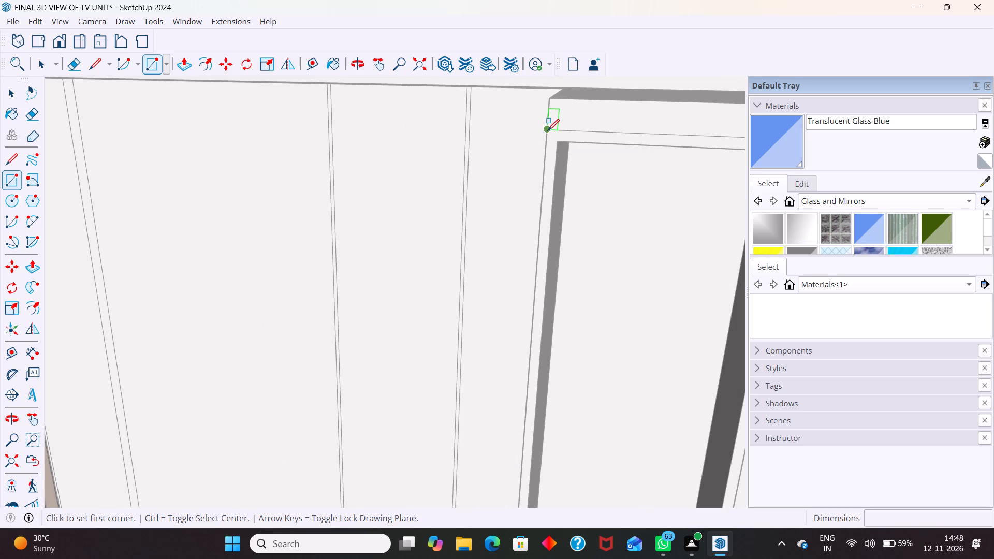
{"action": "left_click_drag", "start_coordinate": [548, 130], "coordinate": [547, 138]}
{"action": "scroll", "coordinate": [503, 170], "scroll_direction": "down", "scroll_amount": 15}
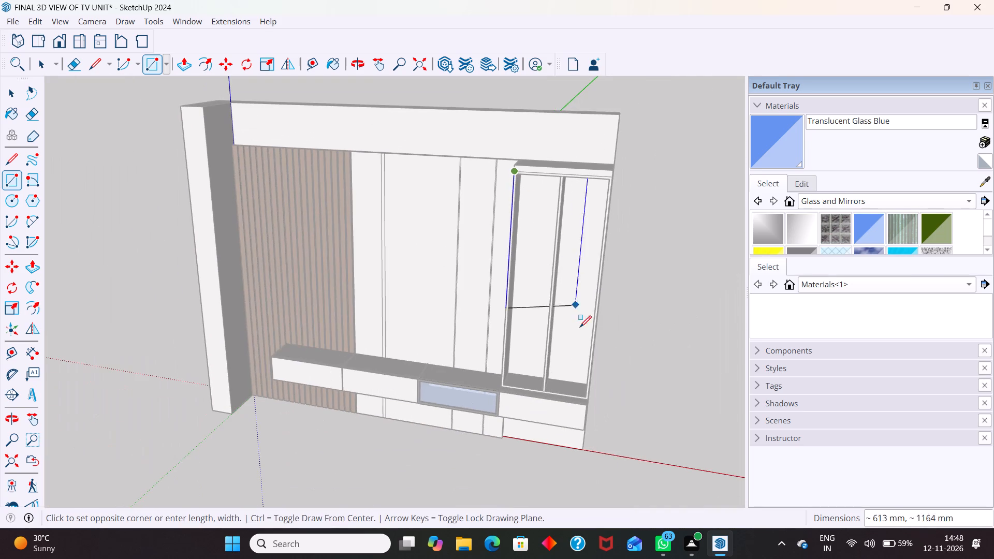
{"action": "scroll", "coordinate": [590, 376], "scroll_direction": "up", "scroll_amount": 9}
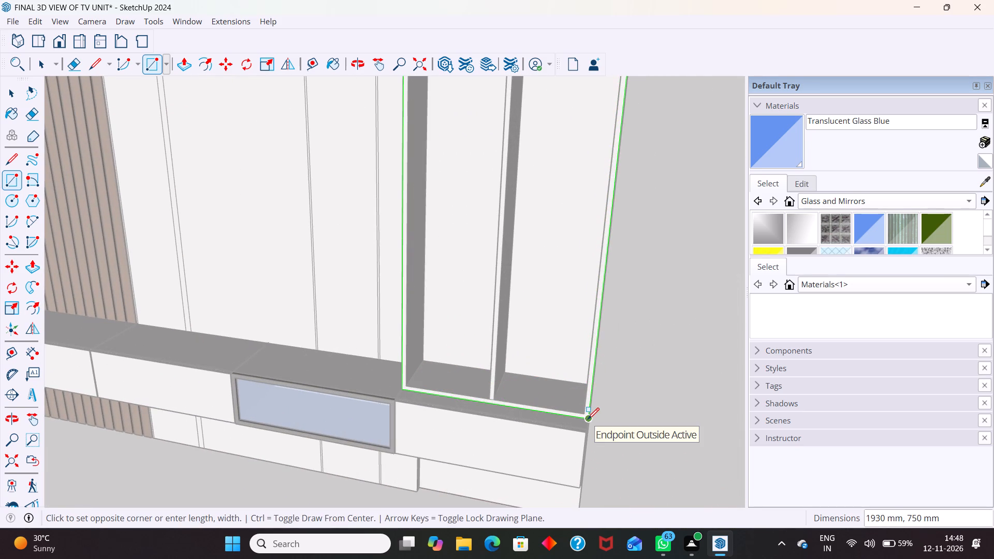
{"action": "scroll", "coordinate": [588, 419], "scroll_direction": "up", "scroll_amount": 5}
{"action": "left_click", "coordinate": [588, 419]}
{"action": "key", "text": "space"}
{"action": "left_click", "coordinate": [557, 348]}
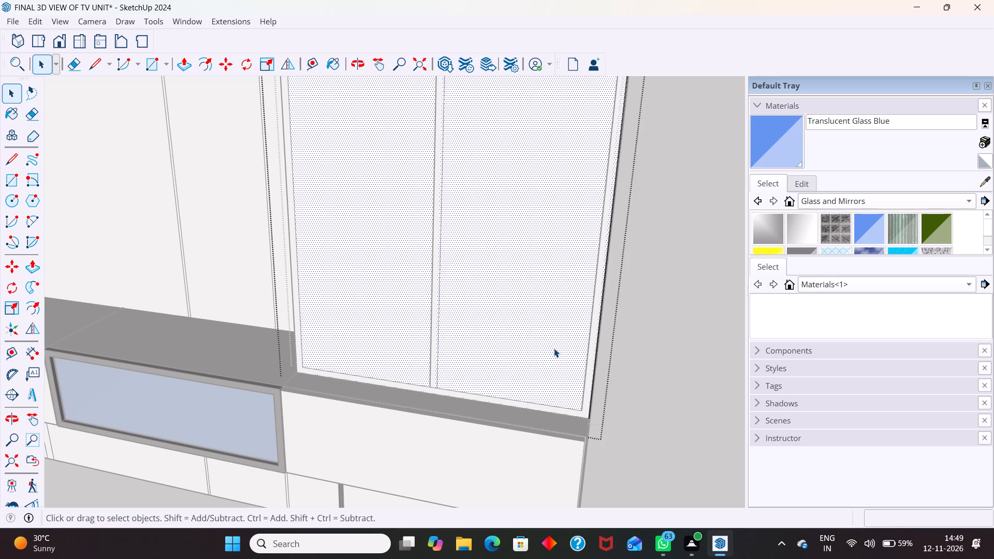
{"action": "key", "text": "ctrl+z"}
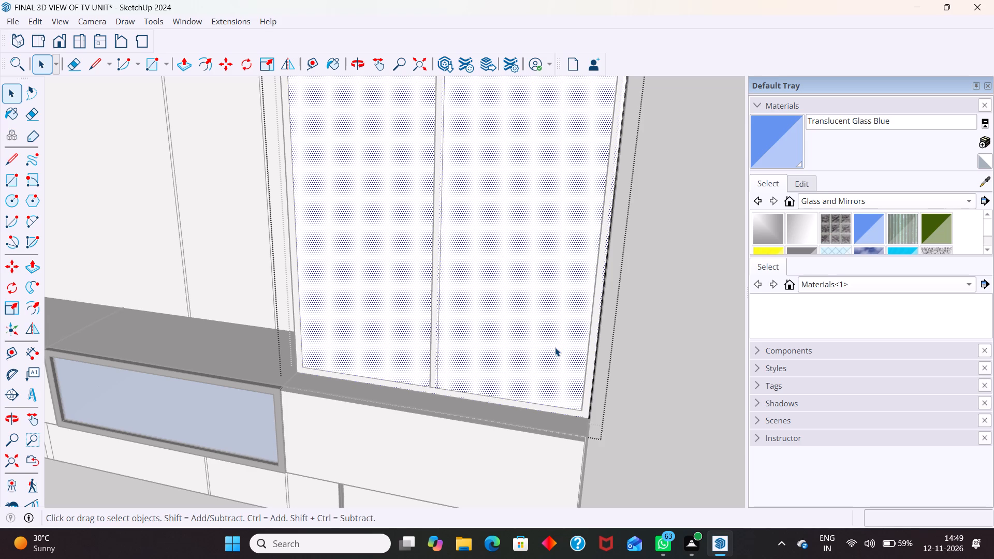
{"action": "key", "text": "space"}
Draw a 375 by 1930 mm door rectangle over the tall unit's compartment nearer the slatted panel, ending at the divider's centre.
{"action": "scroll", "coordinate": [606, 355], "scroll_direction": "down", "scroll_amount": 8}
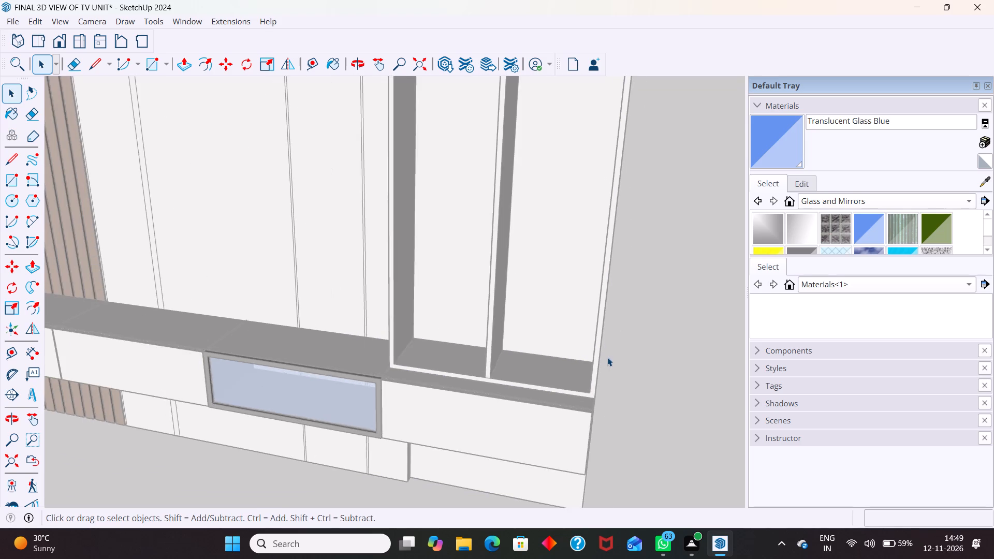
{"action": "scroll", "coordinate": [607, 357], "scroll_direction": "down", "scroll_amount": 8}
{"action": "scroll", "coordinate": [534, 351], "scroll_direction": "down", "scroll_amount": 7}
{"action": "middle_click_drag", "start_coordinate": [506, 384], "coordinate": [577, 392]}
{"action": "scroll", "coordinate": [594, 277], "scroll_direction": "up", "scroll_amount": 4}
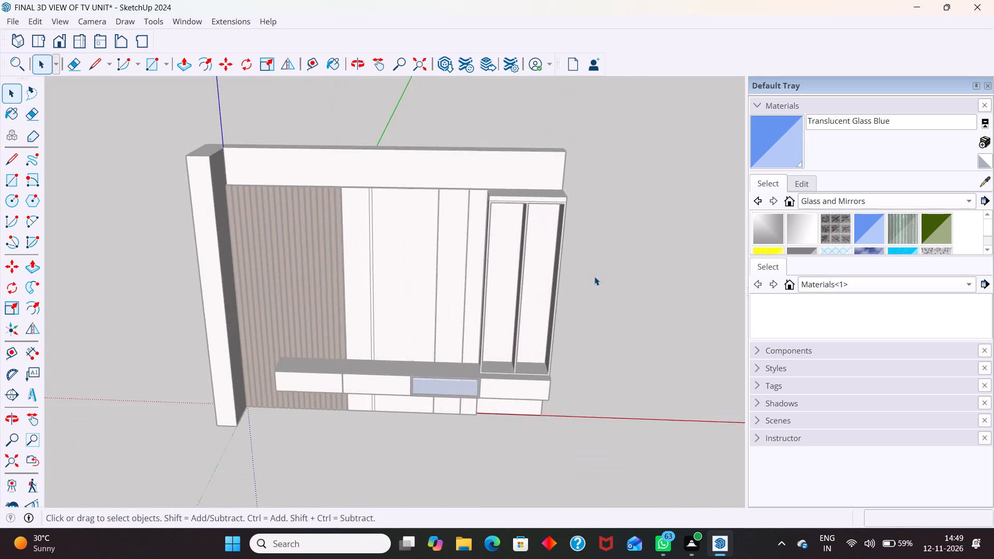
{"action": "scroll", "coordinate": [594, 278], "scroll_direction": "up", "scroll_amount": 5}
{"action": "middle_click_drag", "start_coordinate": [574, 282], "coordinate": [528, 274]}
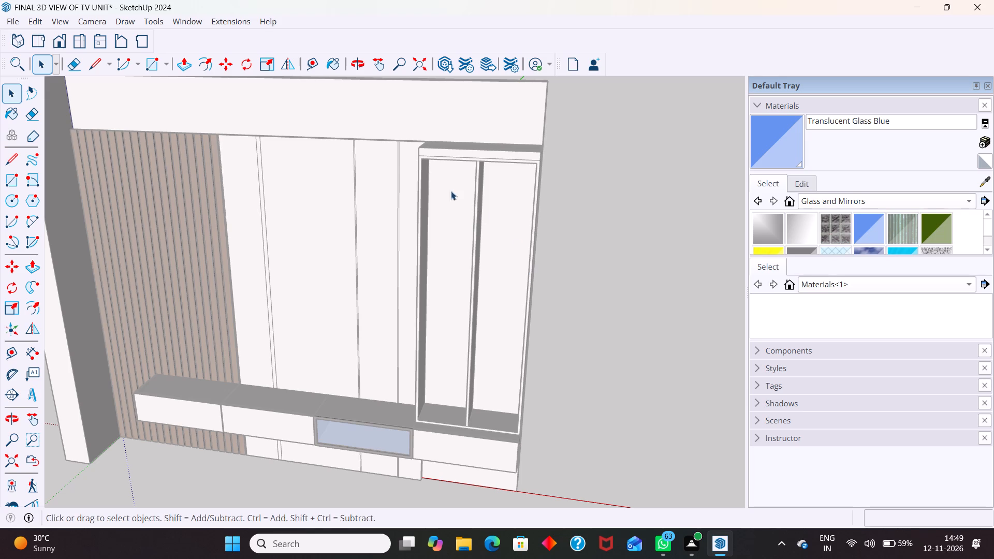
{"action": "scroll", "coordinate": [416, 155], "scroll_direction": "up", "scroll_amount": 4}
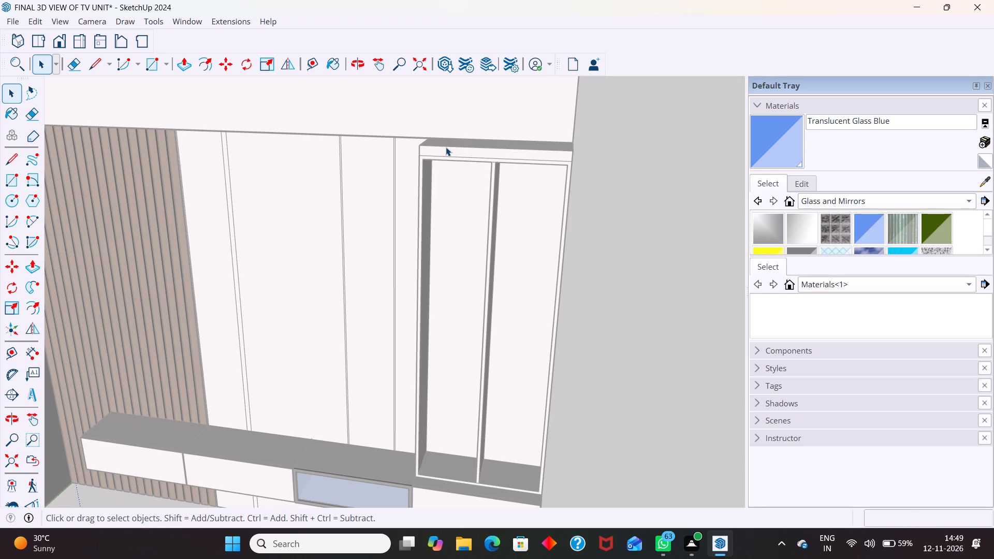
{"action": "key", "text": "r"}
{"action": "scroll", "coordinate": [419, 157], "scroll_direction": "up", "scroll_amount": 3}
{"action": "left_click", "coordinate": [419, 157]}
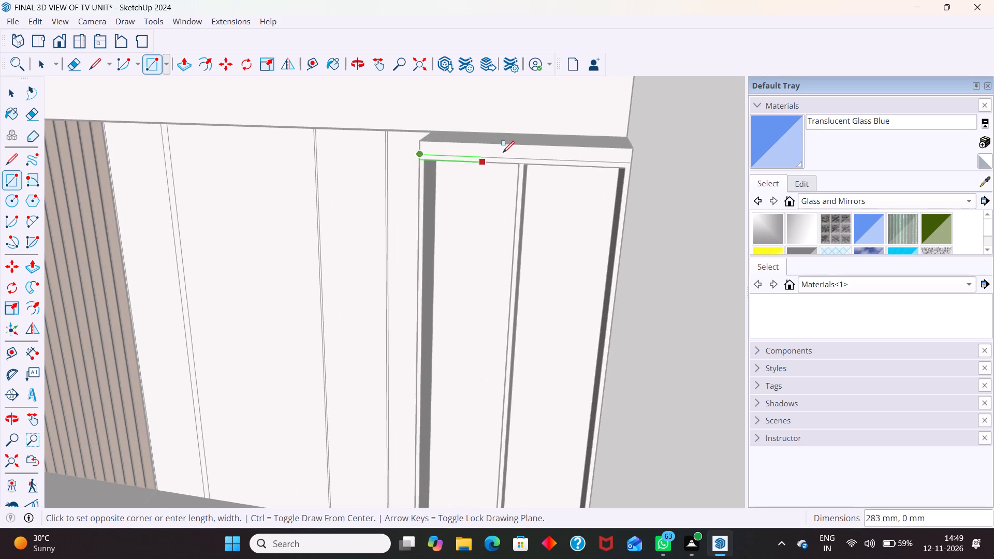
{"action": "scroll", "coordinate": [505, 159], "scroll_direction": "down", "scroll_amount": 7}
{"action": "scroll", "coordinate": [500, 202], "scroll_direction": "down", "scroll_amount": 2}
{"action": "scroll", "coordinate": [508, 347], "scroll_direction": "up", "scroll_amount": 16}
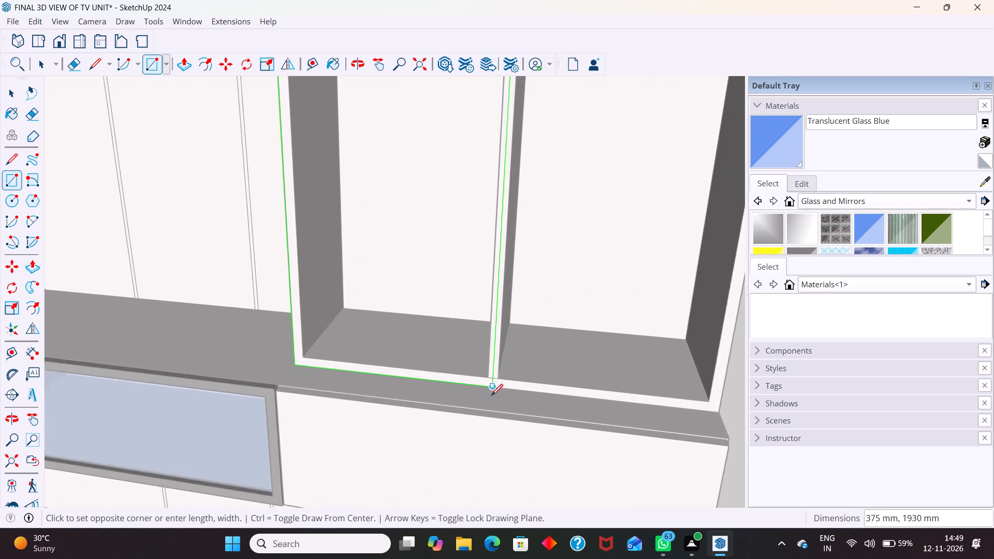
{"action": "scroll", "coordinate": [491, 395], "scroll_direction": "up", "scroll_amount": 8}
{"action": "left_click", "coordinate": [495, 379]}
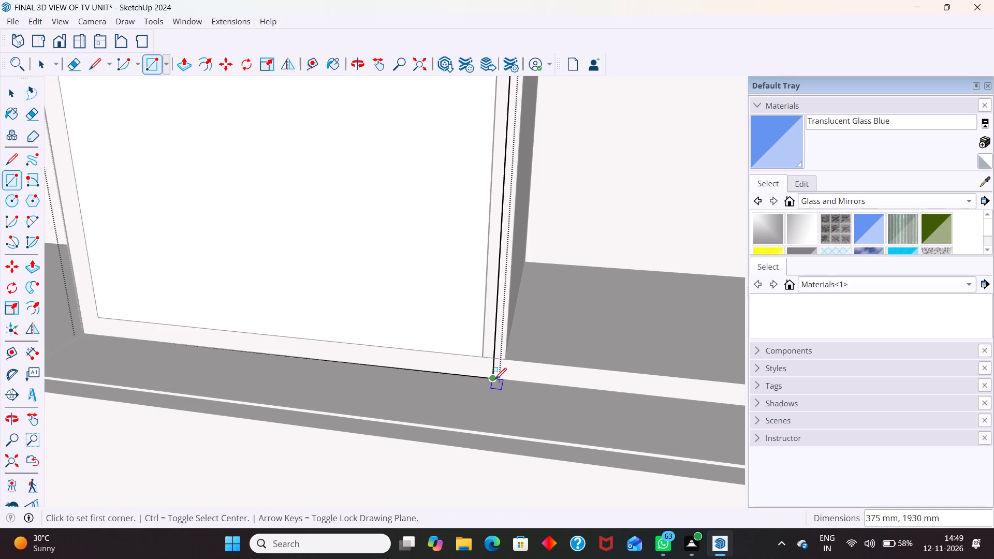
{"action": "key", "text": "space"}
Offset the door rectangle's outline 24 mm inward to form a frame border.
{"action": "scroll", "coordinate": [542, 397], "scroll_direction": "down", "scroll_amount": 20}
{"action": "scroll", "coordinate": [542, 397], "scroll_direction": "down", "scroll_amount": 8}
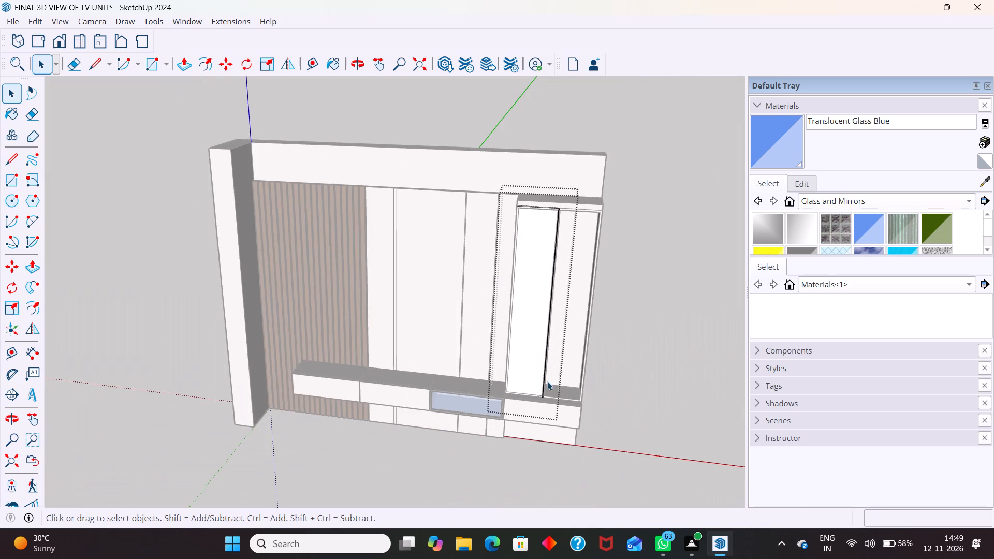
{"action": "scroll", "coordinate": [557, 219], "scroll_direction": "up", "scroll_amount": 5}
{"action": "left_click", "coordinate": [538, 222]}
{"action": "scroll", "coordinate": [556, 208], "scroll_direction": "up", "scroll_amount": 3}
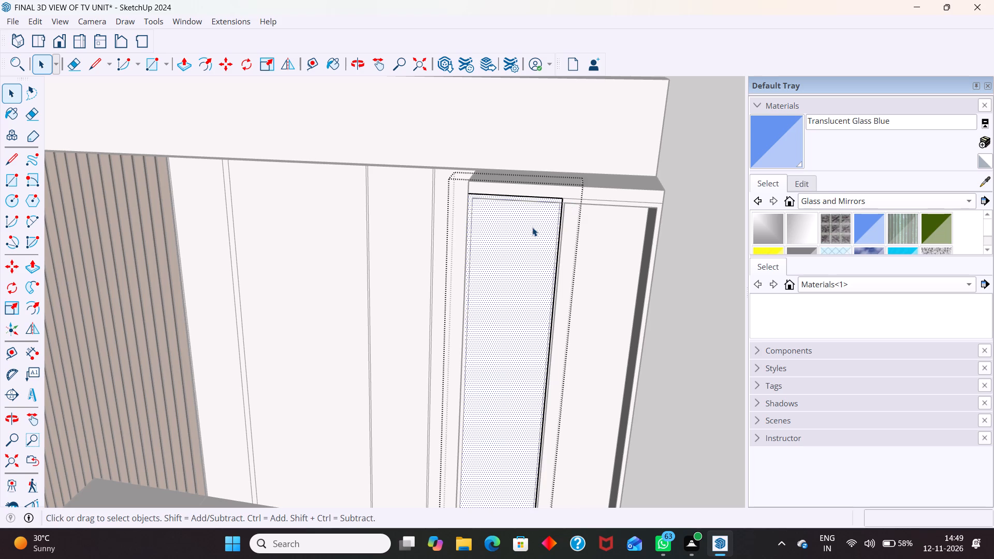
{"action": "key", "text": "f"}
{"action": "left_click", "coordinate": [543, 212]}
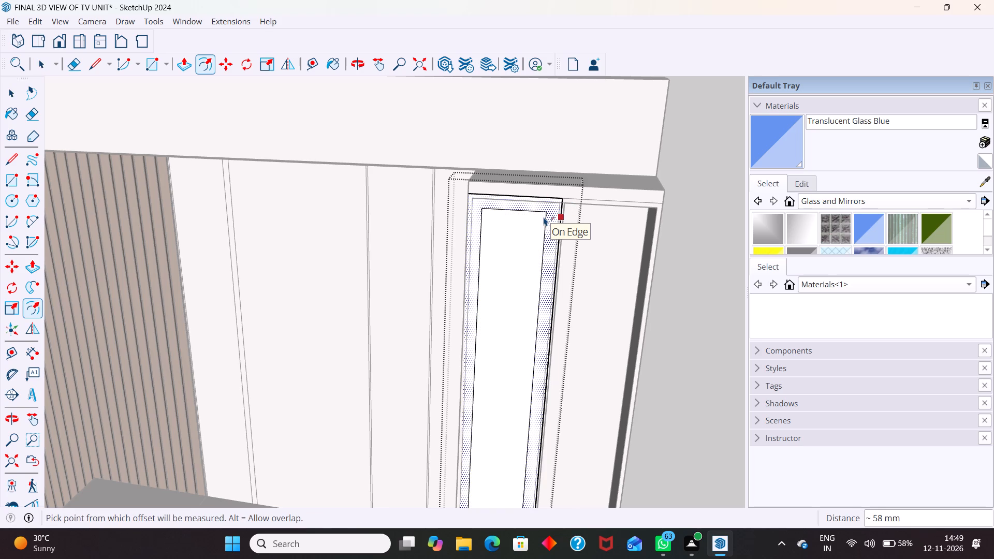
{"action": "key", "text": "2"}
{"action": "key", "text": "4"}
{"action": "key", "text": "Return"}
{"action": "key", "text": "space"}
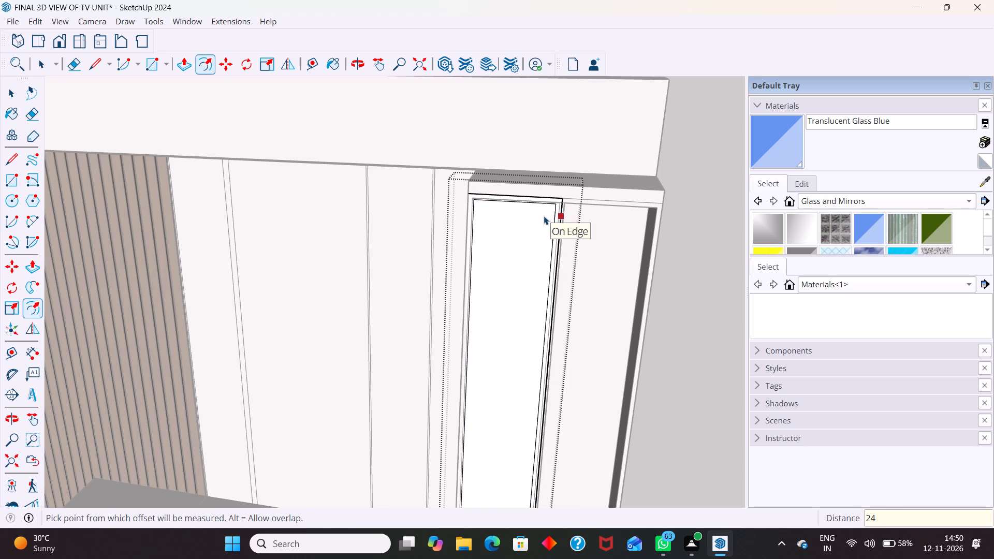
Cut the inner face out of the door rectangle, leaving only the narrow frame.
{"action": "scroll", "coordinate": [575, 199], "scroll_direction": "up", "scroll_amount": 5}
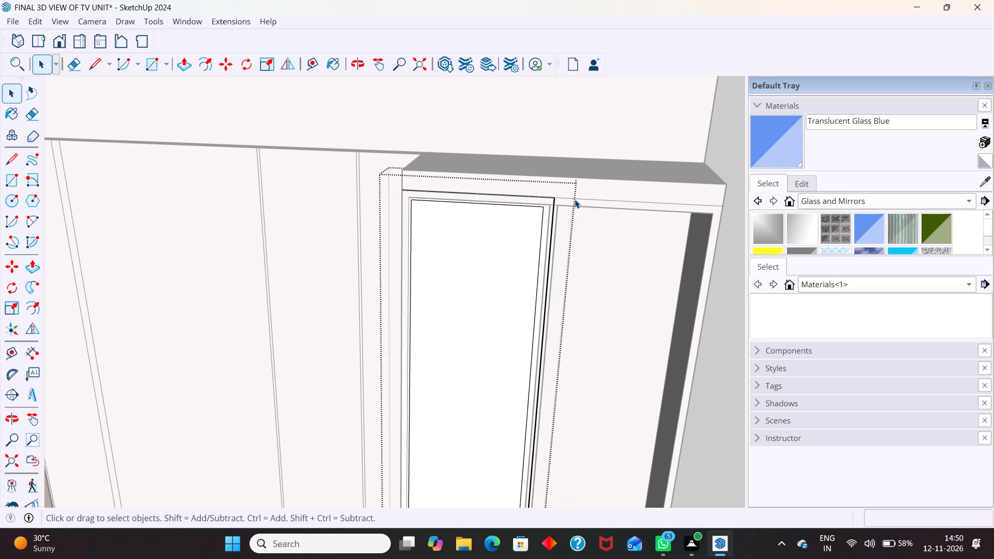
{"action": "scroll", "coordinate": [581, 161], "scroll_direction": "down", "scroll_amount": 6}
{"action": "left_click", "coordinate": [509, 298]}
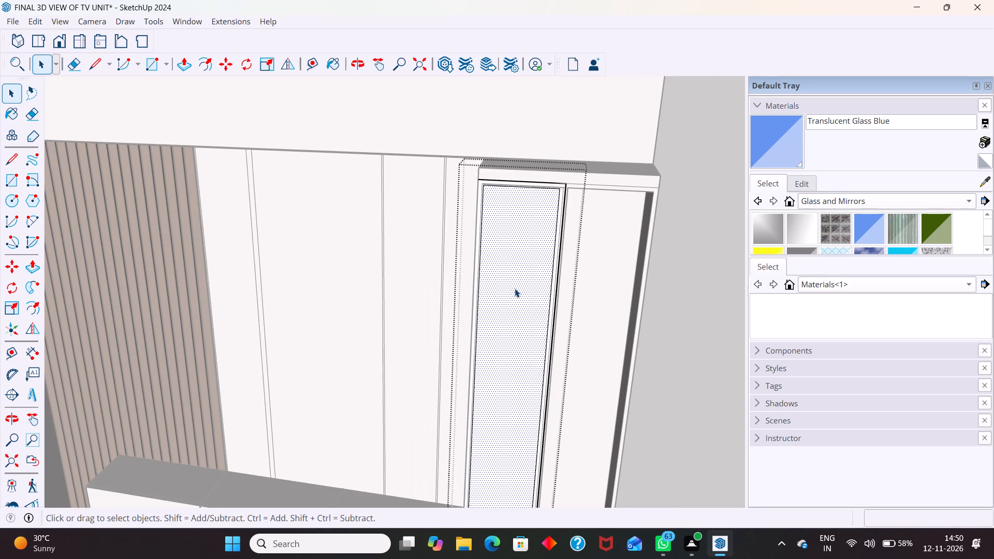
{"action": "key", "text": "ctrl+x"}
Extrude the door frame face 18 mm and close the door frame's group.
{"action": "scroll", "coordinate": [563, 193], "scroll_direction": "up", "scroll_amount": 3}
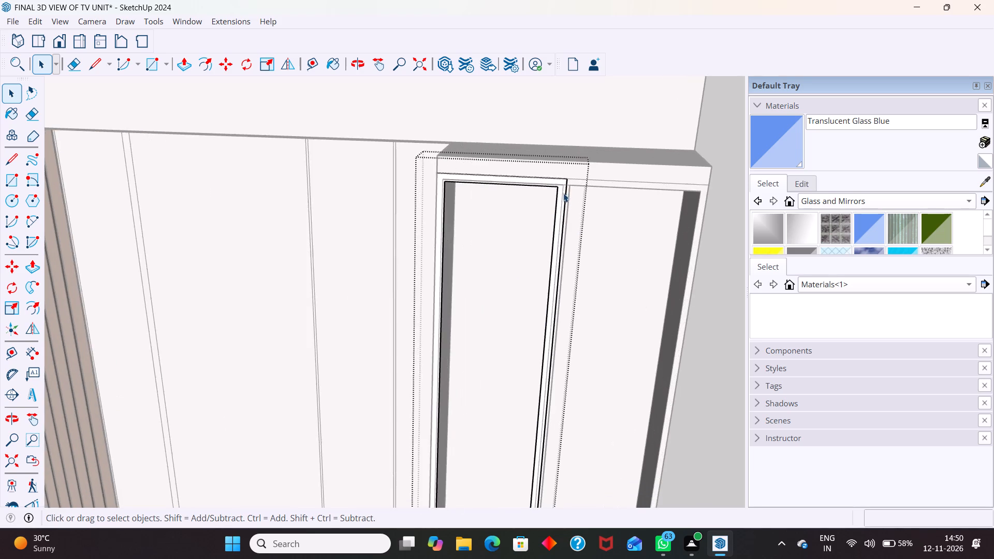
{"action": "scroll", "coordinate": [563, 193], "scroll_direction": "up", "scroll_amount": 4}
{"action": "left_click", "coordinate": [561, 185]}
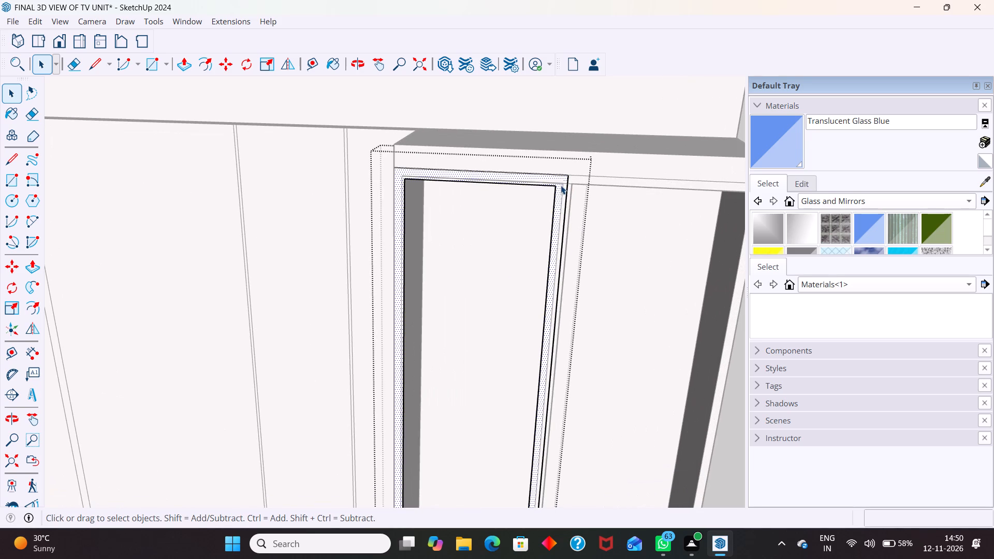
{"action": "key", "text": "p"}
{"action": "left_click", "coordinate": [561, 185]}
{"action": "type", "text": "18"}
{"action": "key", "text": "Return"}
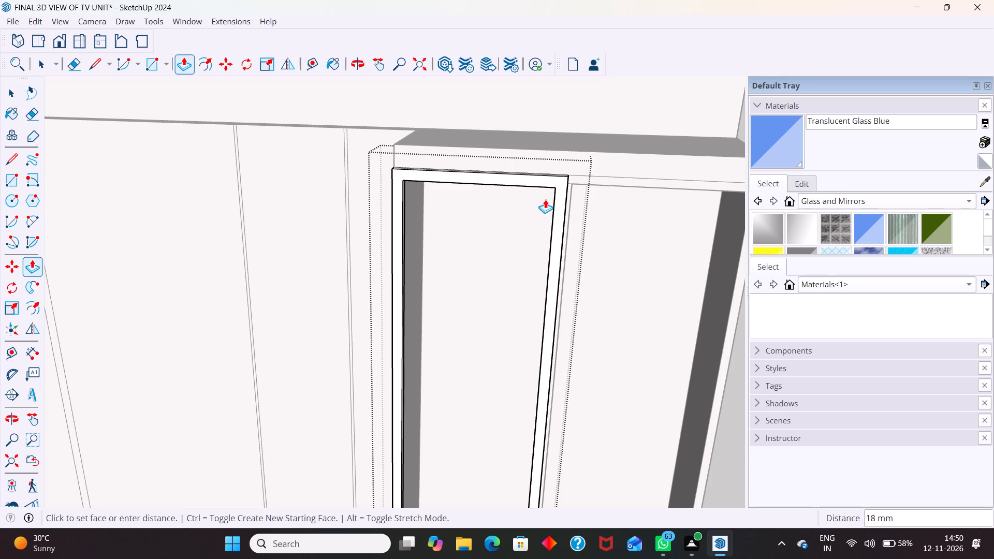
{"action": "scroll", "coordinate": [581, 171], "scroll_direction": "down", "scroll_amount": 10}
{"action": "key", "text": "space"}
{"action": "left_click", "coordinate": [700, 227]}
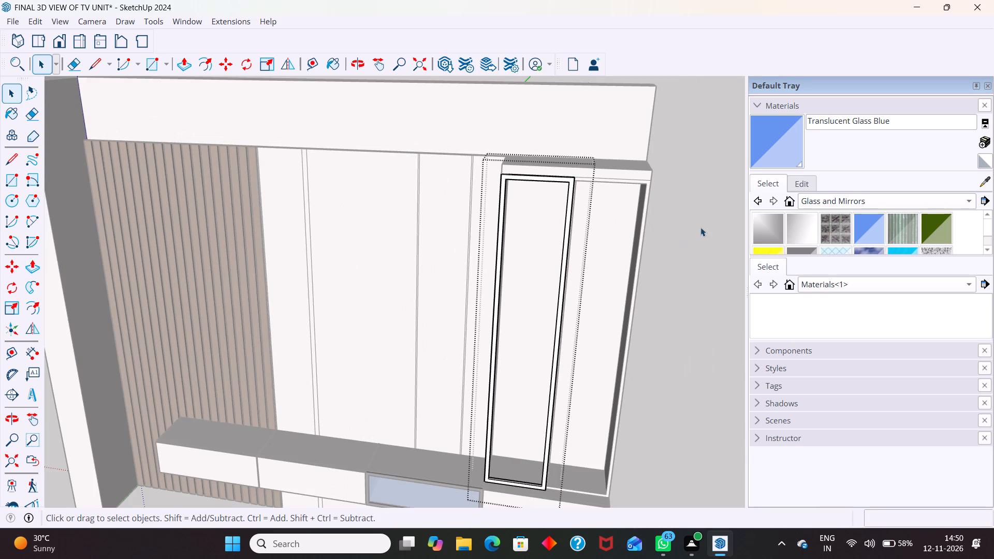
Paste the cut inner face in place within the door frame, outside the frame's group.
{"action": "scroll", "coordinate": [611, 199], "scroll_direction": "down", "scroll_amount": 2}
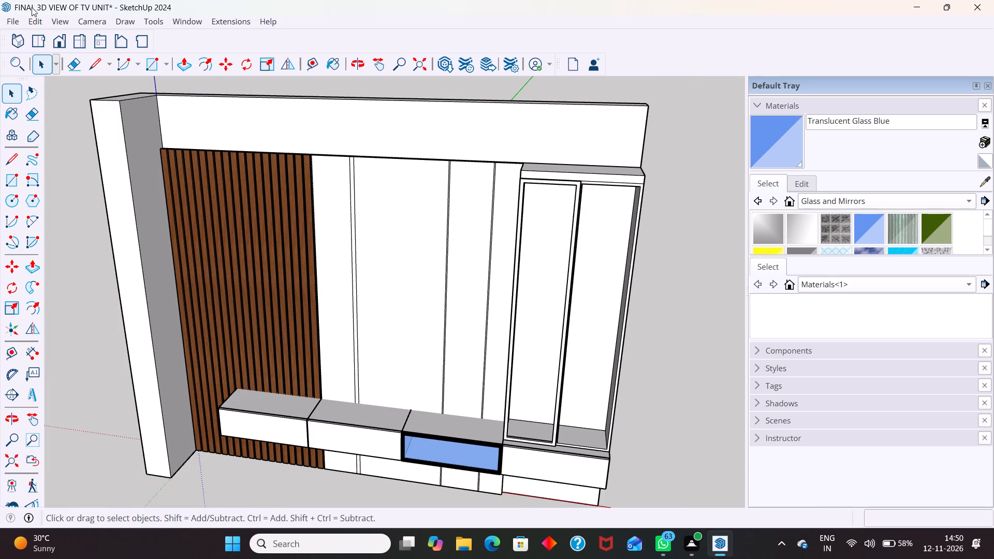
{"action": "left_click", "coordinate": [34, 18]}
{"action": "left_click", "coordinate": [74, 119]}
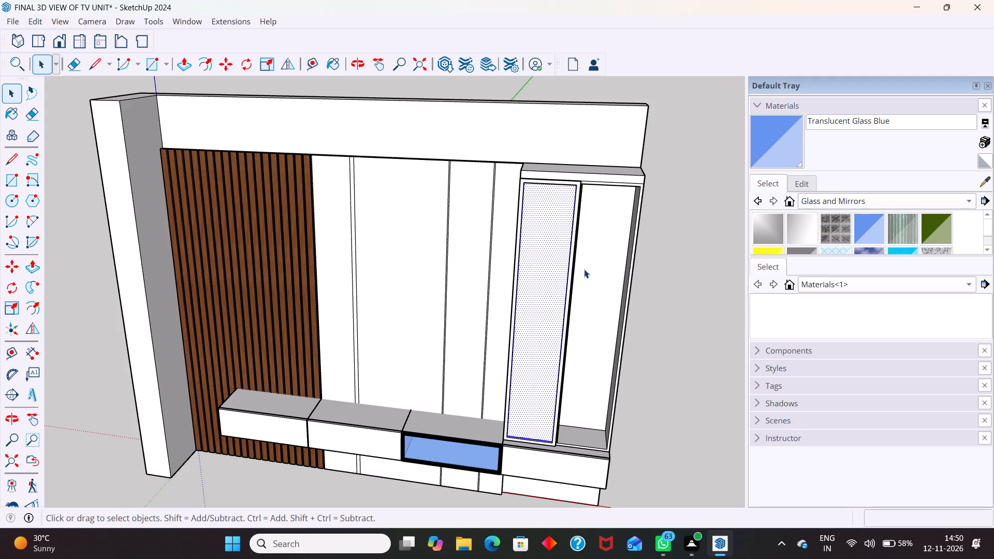
Group the pasted inner face of the first cabinet door and extrude it 5 mm into a panel.
{"action": "right_click", "coordinate": [549, 260]}
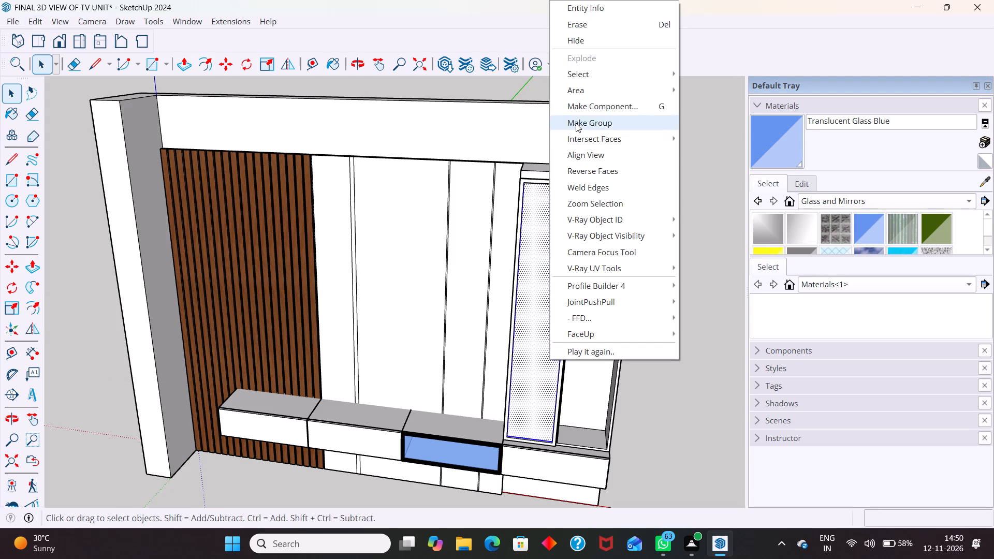
{"action": "left_click", "coordinate": [576, 123]}
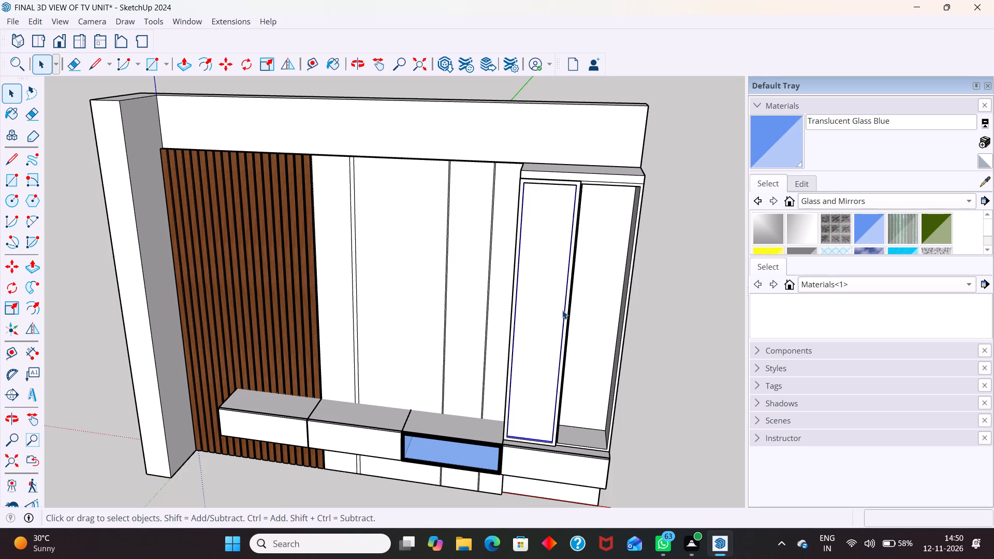
{"action": "left_click", "coordinate": [548, 310]}
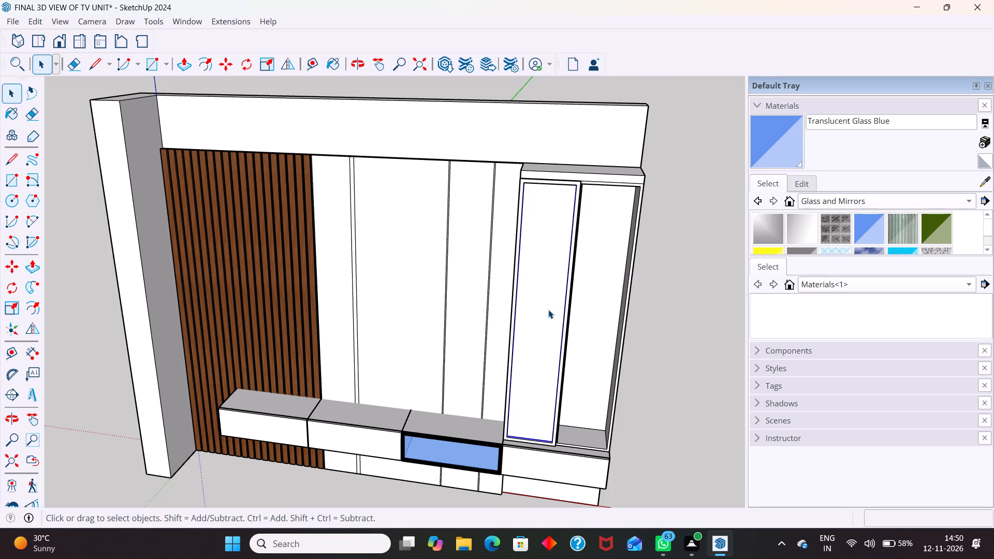
{"action": "triple_click", "coordinate": [545, 310]}
{"action": "key", "text": "p"}
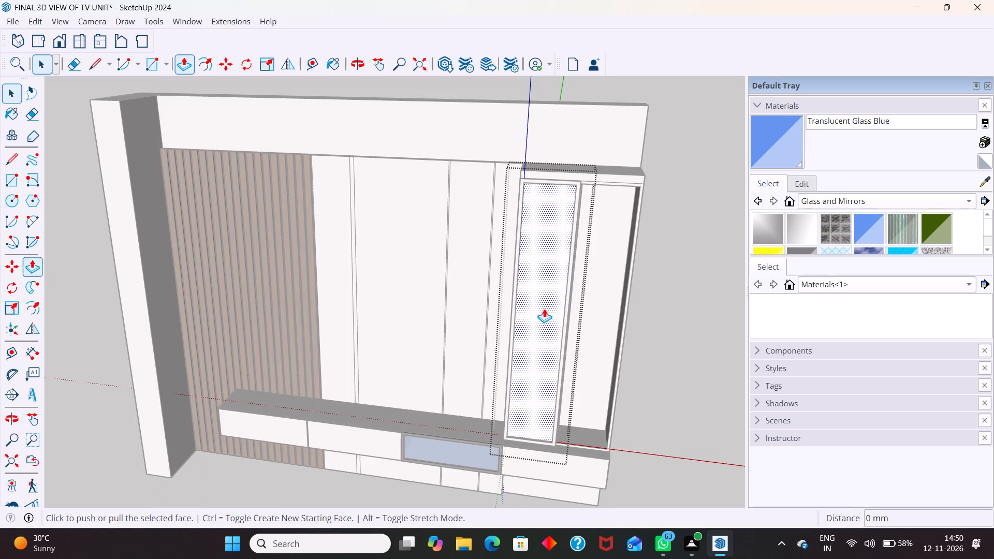
{"action": "left_click", "coordinate": [544, 308]}
{"action": "key", "text": "5"}
{"action": "key", "text": "Return"}
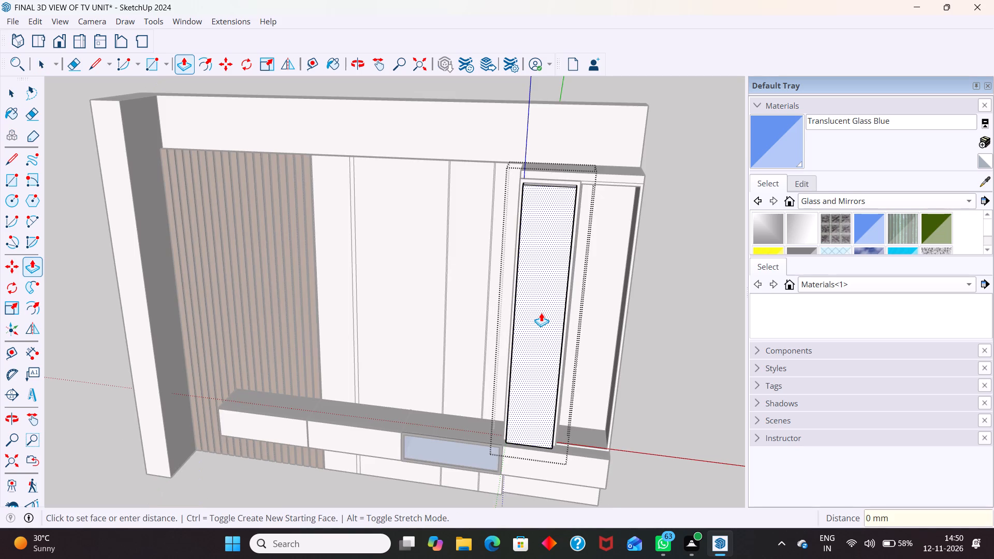
{"action": "key", "text": "space"}
Move the first door's whole inner panel about 4 mm forward within its frame and close the panel's group.
{"action": "scroll", "coordinate": [518, 440], "scroll_direction": "up", "scroll_amount": 20}
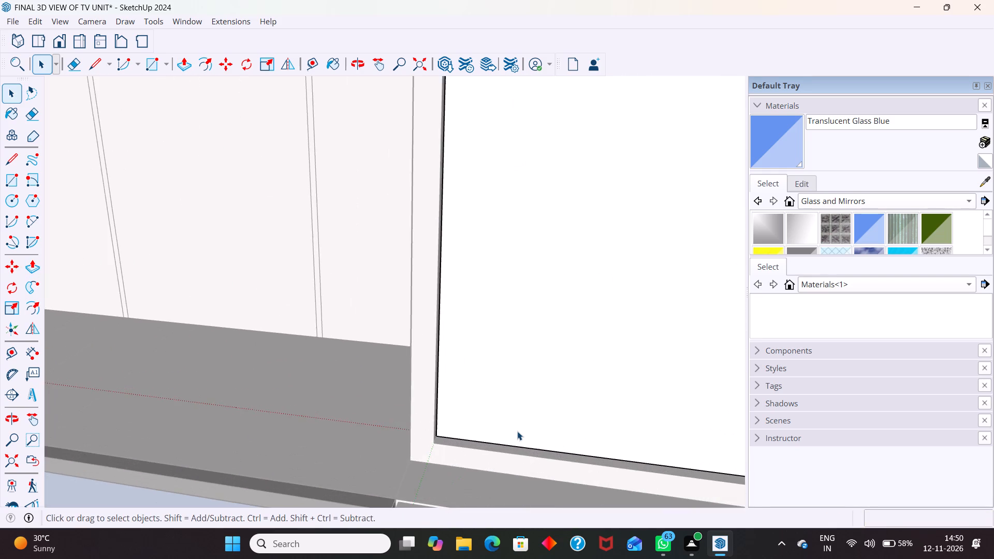
{"action": "scroll", "coordinate": [241, 408], "scroll_direction": "up", "scroll_amount": 4}
{"action": "scroll", "coordinate": [271, 251], "scroll_direction": "down", "scroll_amount": 5}
{"action": "left_click", "coordinate": [464, 341]}
{"action": "middle_click_drag", "start_coordinate": [478, 385], "coordinate": [476, 384]}
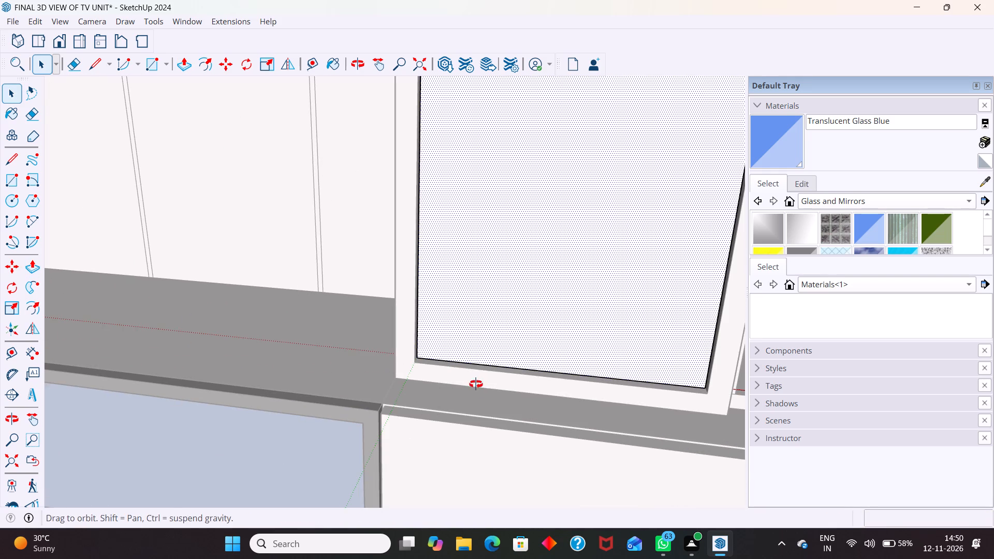
{"action": "middle_click_drag", "start_coordinate": [476, 384], "coordinate": [377, 402]}
{"action": "scroll", "coordinate": [398, 365], "scroll_direction": "up", "scroll_amount": 6}
{"action": "triple_click", "coordinate": [406, 347]}
{"action": "scroll", "coordinate": [382, 365], "scroll_direction": "up", "scroll_amount": 3}
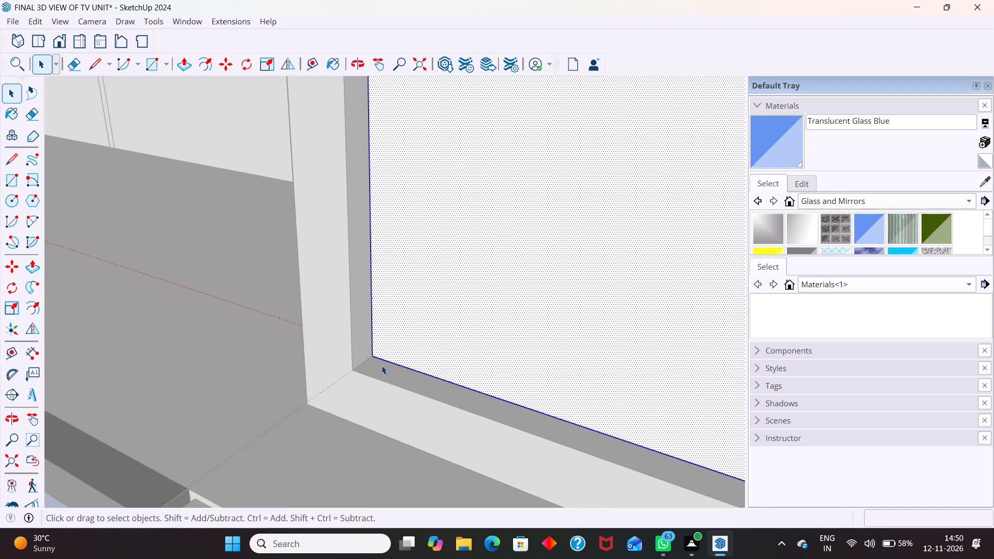
{"action": "scroll", "coordinate": [382, 365], "scroll_direction": "up", "scroll_amount": 8}
{"action": "key", "text": "m"}
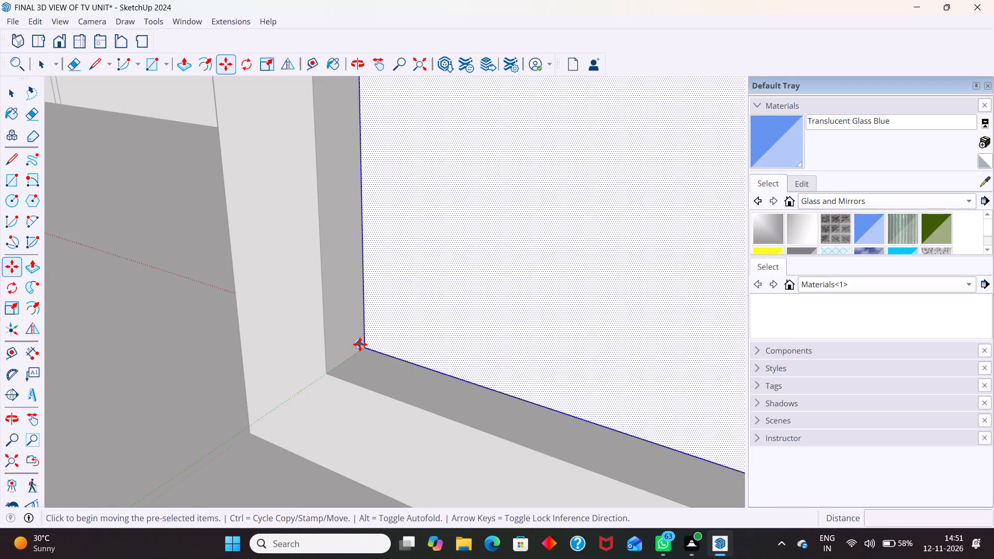
{"action": "left_click", "coordinate": [367, 348]}
{"action": "left_click", "coordinate": [355, 360]}
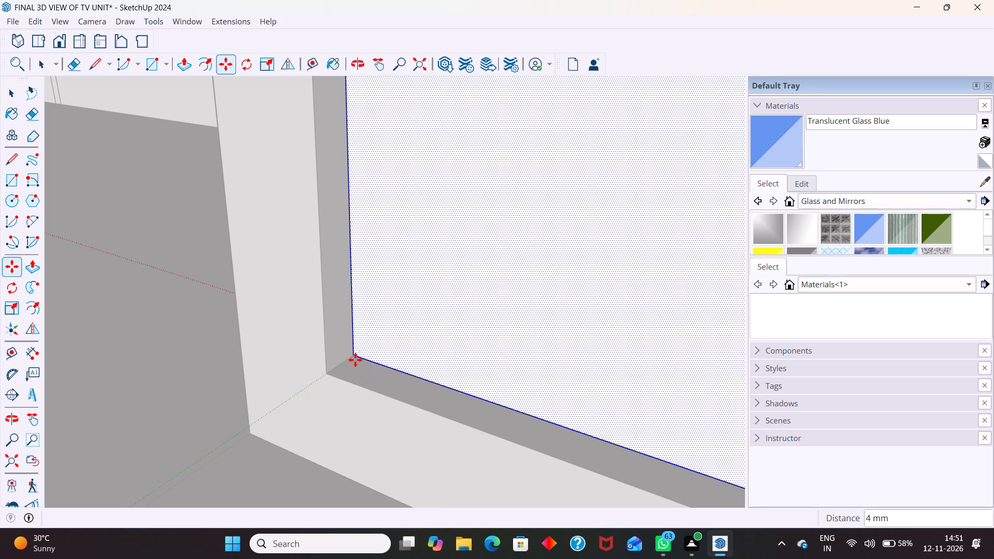
{"action": "key", "text": "space"}
{"action": "scroll", "coordinate": [387, 330], "scroll_direction": "down", "scroll_amount": 7}
{"action": "scroll", "coordinate": [397, 314], "scroll_direction": "down", "scroll_amount": 20}
{"action": "scroll", "coordinate": [397, 314], "scroll_direction": "down", "scroll_amount": 6}
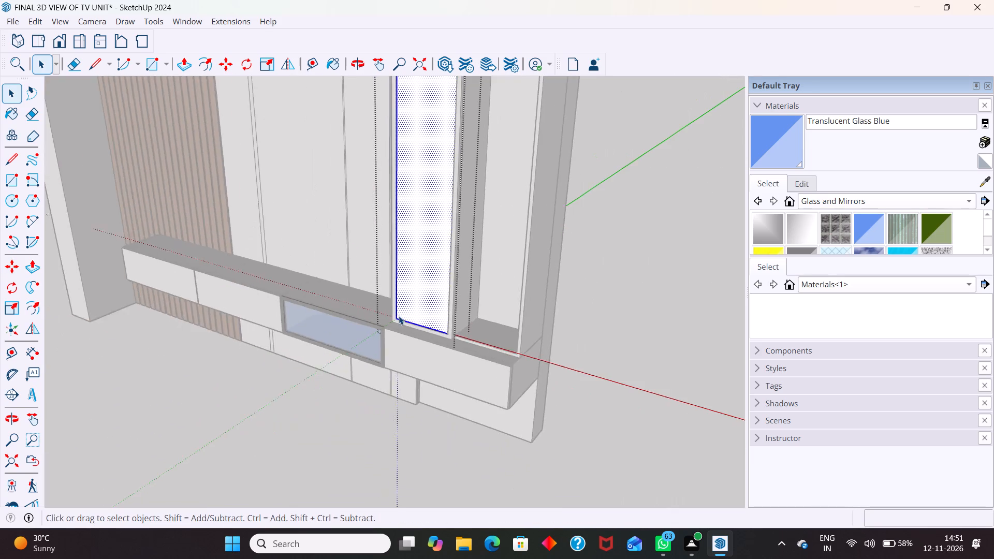
{"action": "scroll", "coordinate": [399, 316], "scroll_direction": "down", "scroll_amount": 16}
{"action": "middle_click_drag", "start_coordinate": [402, 390], "coordinate": [526, 375]}
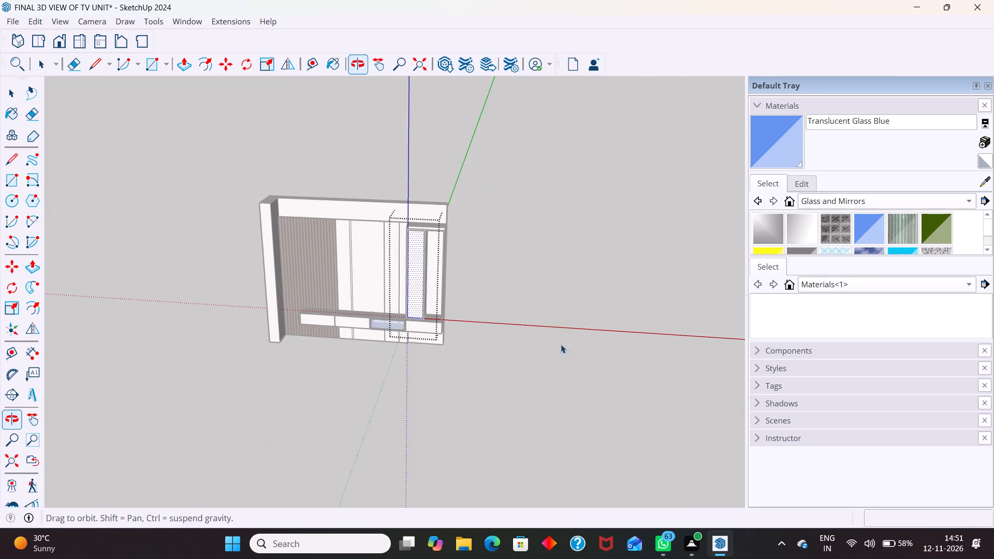
{"action": "left_click", "coordinate": [580, 313]}
Draw a 375 x 1930 mm door rectangle in a new group over the front of the cabinet's second compartment.
{"action": "scroll", "coordinate": [438, 251], "scroll_direction": "up", "scroll_amount": 11}
{"action": "scroll", "coordinate": [402, 196], "scroll_direction": "up", "scroll_amount": 2}
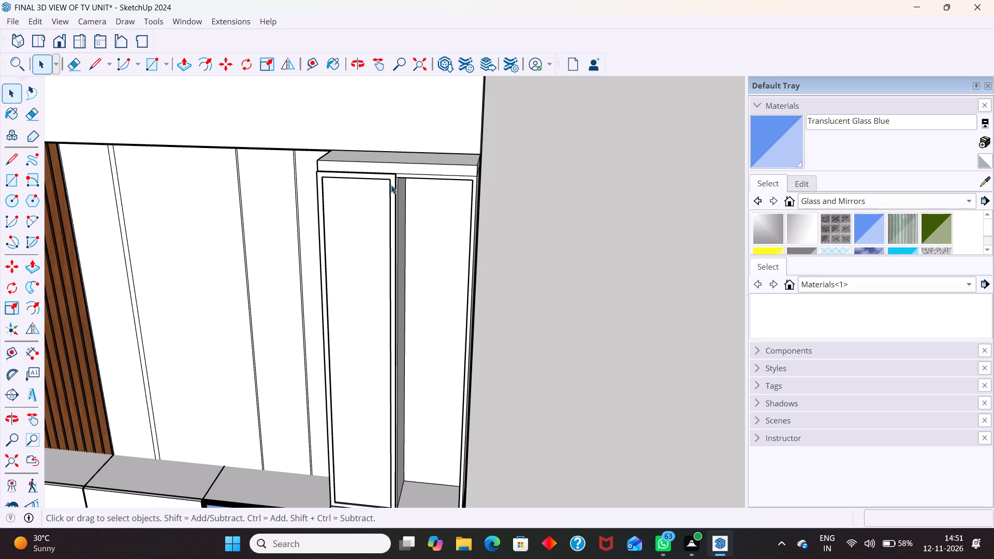
{"action": "scroll", "coordinate": [448, 168], "scroll_direction": "down", "scroll_amount": 5}
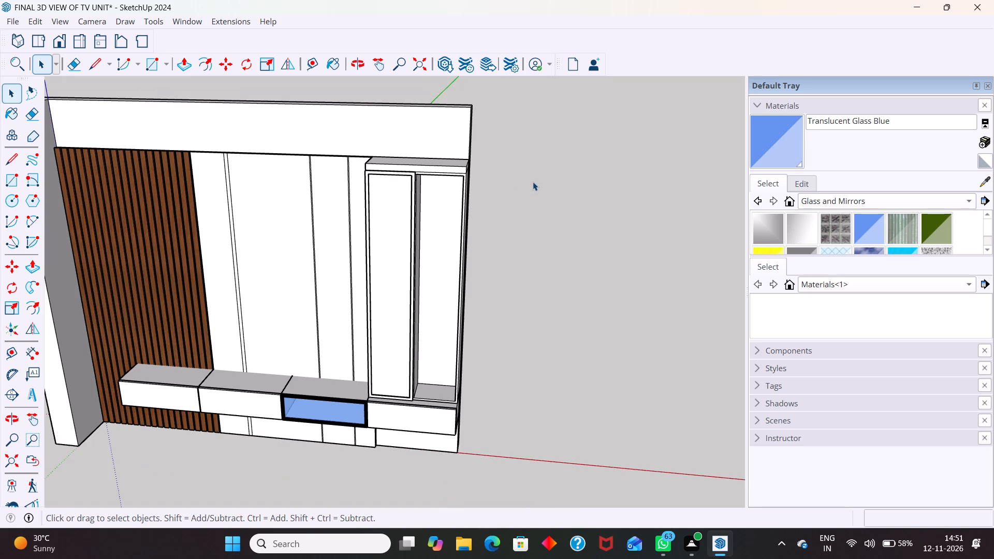
{"action": "right_click", "coordinate": [533, 182]}
{"action": "left_click", "coordinate": [557, 224]}
{"action": "scroll", "coordinate": [444, 189], "scroll_direction": "up", "scroll_amount": 8}
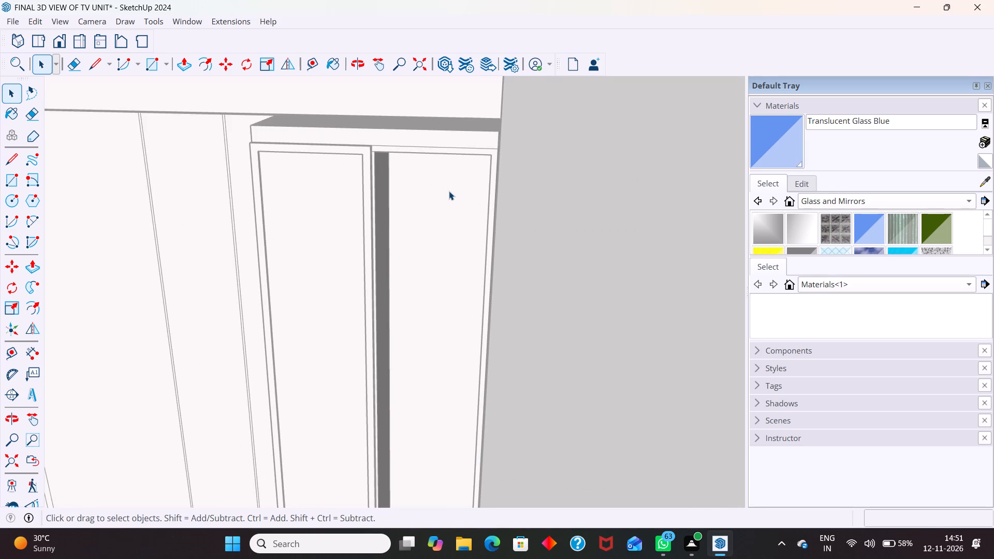
{"action": "key", "text": "r"}
{"action": "scroll", "coordinate": [495, 158], "scroll_direction": "up", "scroll_amount": 4}
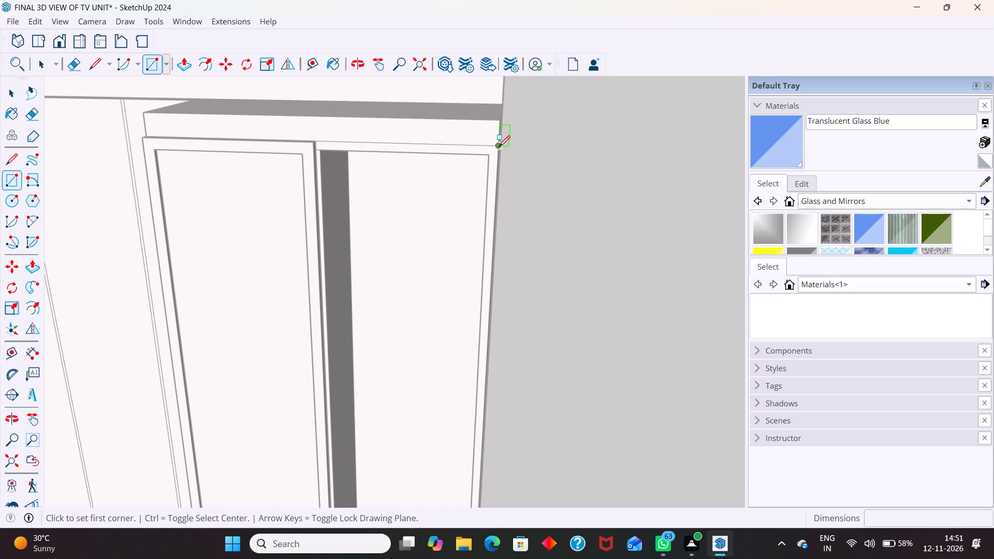
{"action": "left_click_drag", "start_coordinate": [499, 148], "coordinate": [495, 153]}
{"action": "scroll", "coordinate": [325, 201], "scroll_direction": "down", "scroll_amount": 11}
{"action": "scroll", "coordinate": [341, 451], "scroll_direction": "up", "scroll_amount": 6}
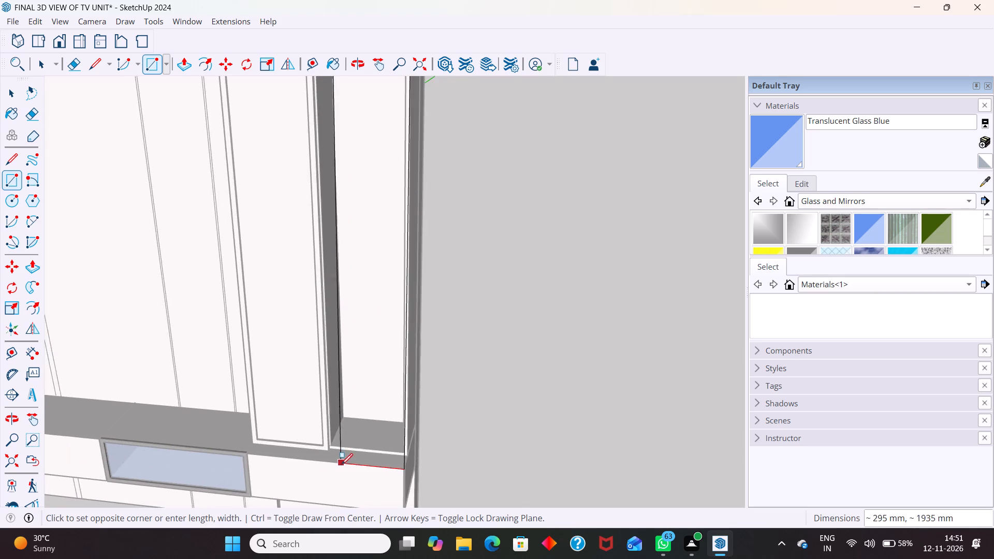
{"action": "scroll", "coordinate": [341, 465], "scroll_direction": "up", "scroll_amount": 16}
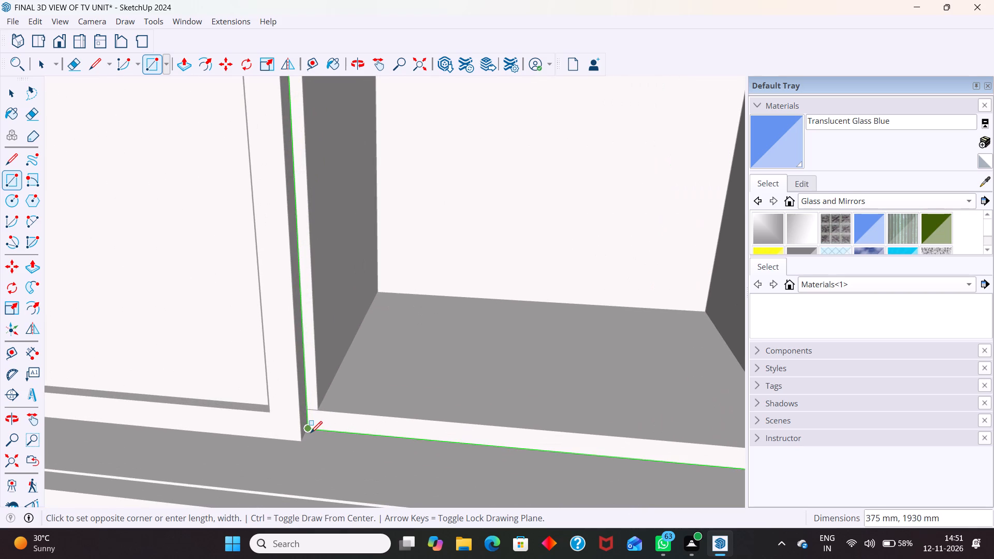
{"action": "scroll", "coordinate": [310, 432], "scroll_direction": "up", "scroll_amount": 5}
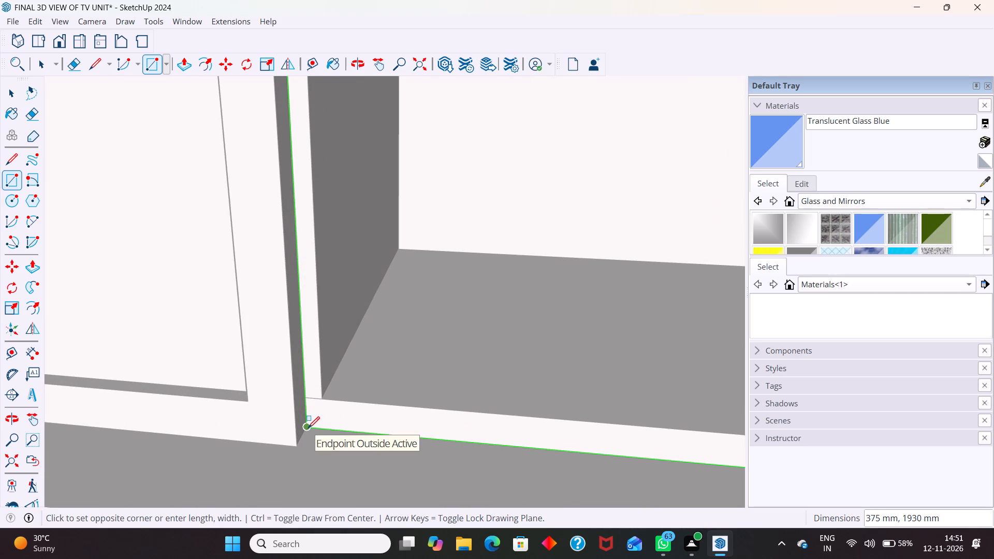
{"action": "left_click", "coordinate": [308, 428]}
{"action": "key", "text": "space"}
{"action": "scroll", "coordinate": [330, 433], "scroll_direction": "down", "scroll_amount": 17}
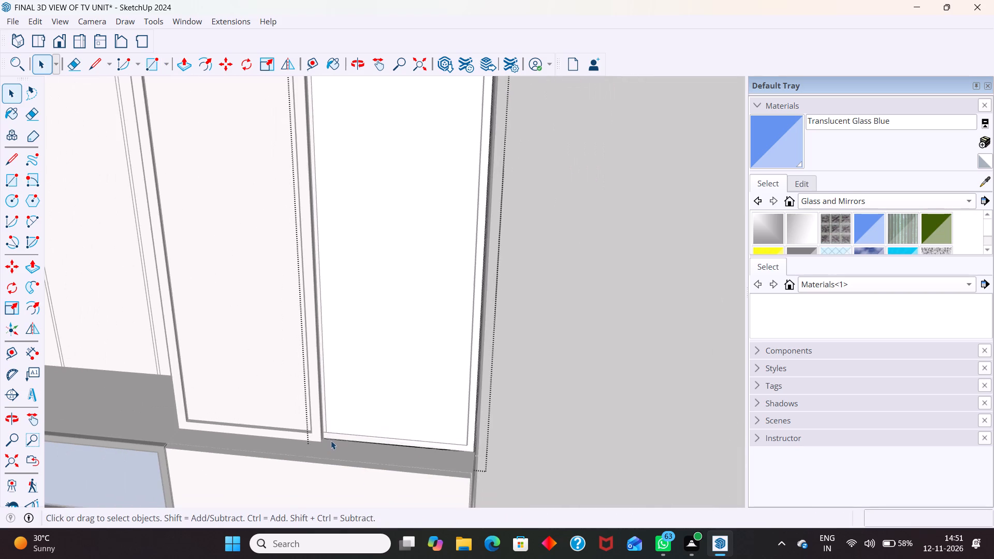
Offset the second door rectangle's outline 24 mm inward to form a frame border.
{"action": "left_click", "coordinate": [437, 343]}
{"action": "scroll", "coordinate": [438, 444], "scroll_direction": "down", "scroll_amount": 13}
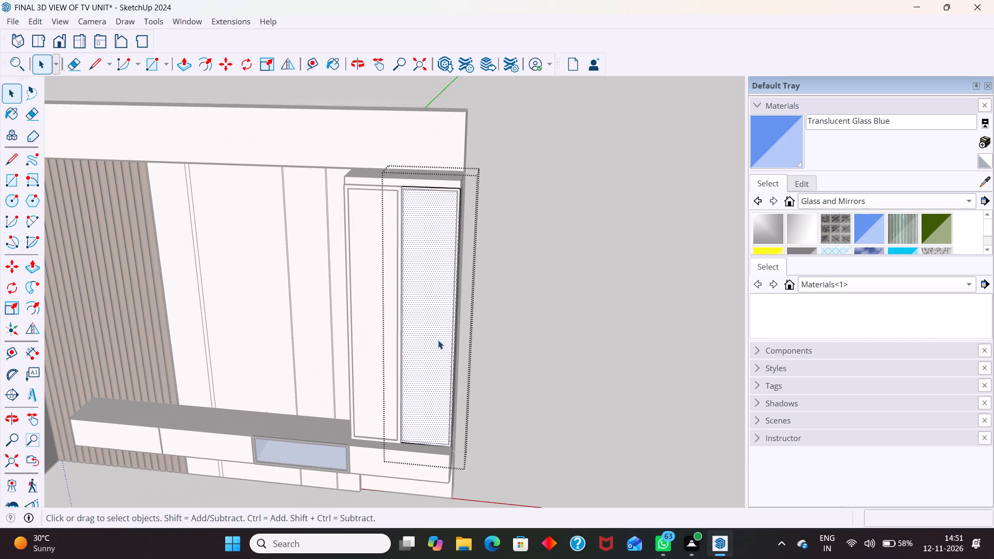
{"action": "key", "text": "f"}
{"action": "left_click", "coordinate": [441, 319]}
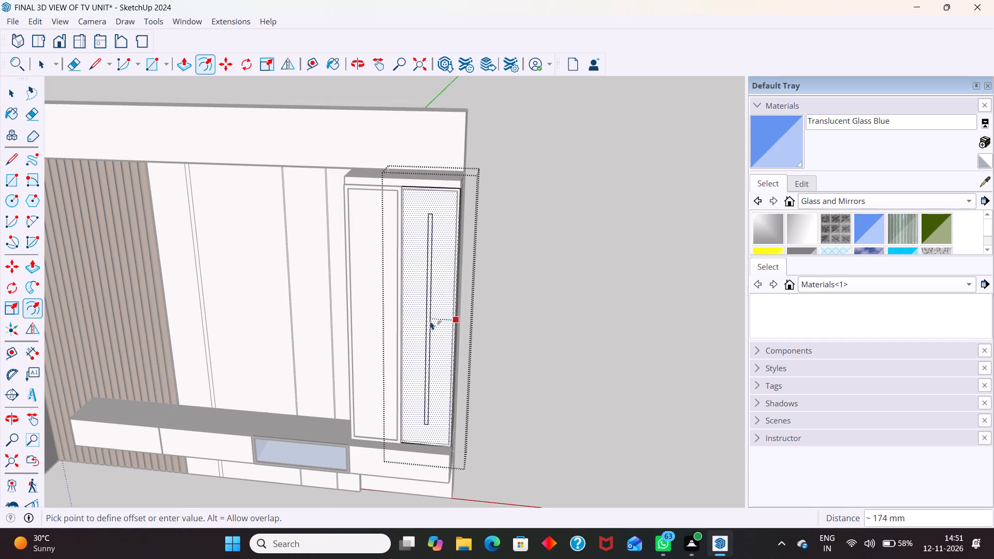
{"action": "key", "text": "2"}
{"action": "key", "text": "4"}
{"action": "key", "text": "Return"}
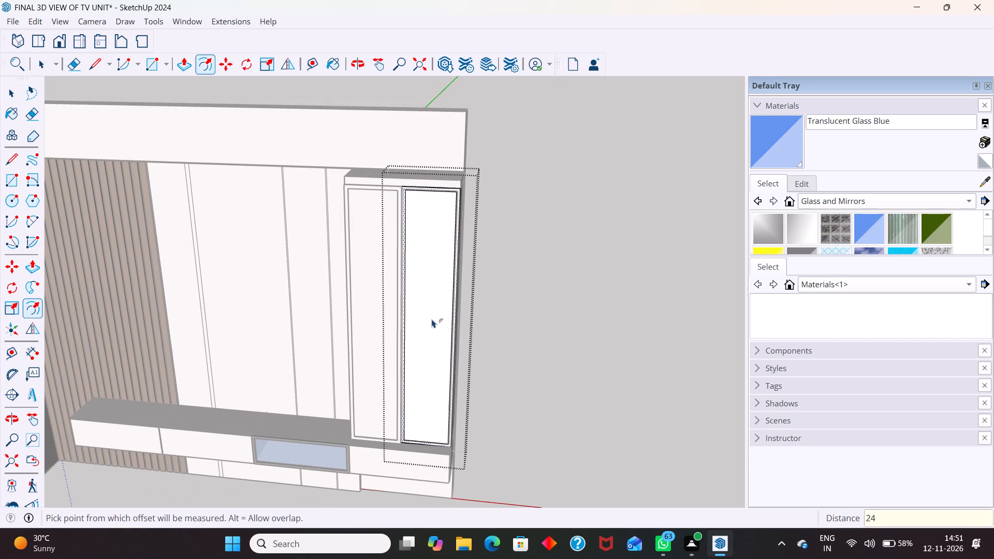
{"action": "key", "text": "space"}
Cut the inner face out of the second door rectangle, leaving only the narrow frame.
{"action": "left_click", "coordinate": [441, 298]}
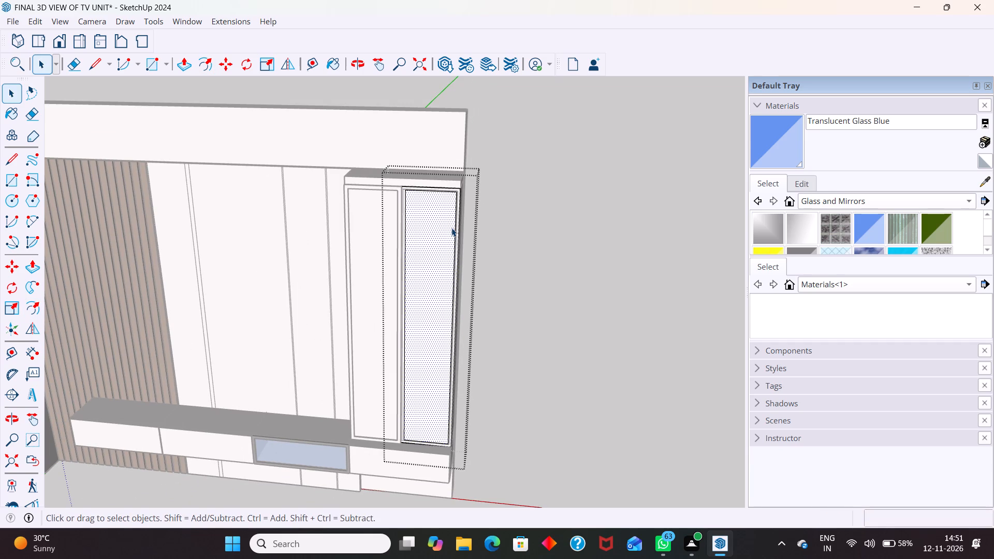
{"action": "key", "text": "ctrl+x"}
Extrude the second door's frame face 18 mm and close the frame's group.
{"action": "scroll", "coordinate": [469, 192], "scroll_direction": "up", "scroll_amount": 9}
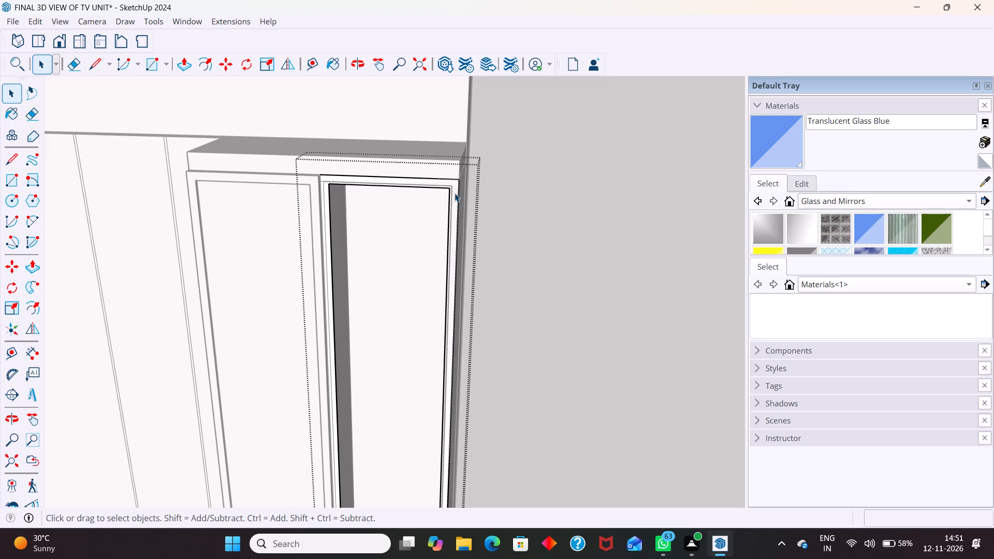
{"action": "left_click", "coordinate": [455, 193]}
{"action": "key", "text": "p"}
{"action": "left_click", "coordinate": [453, 193]}
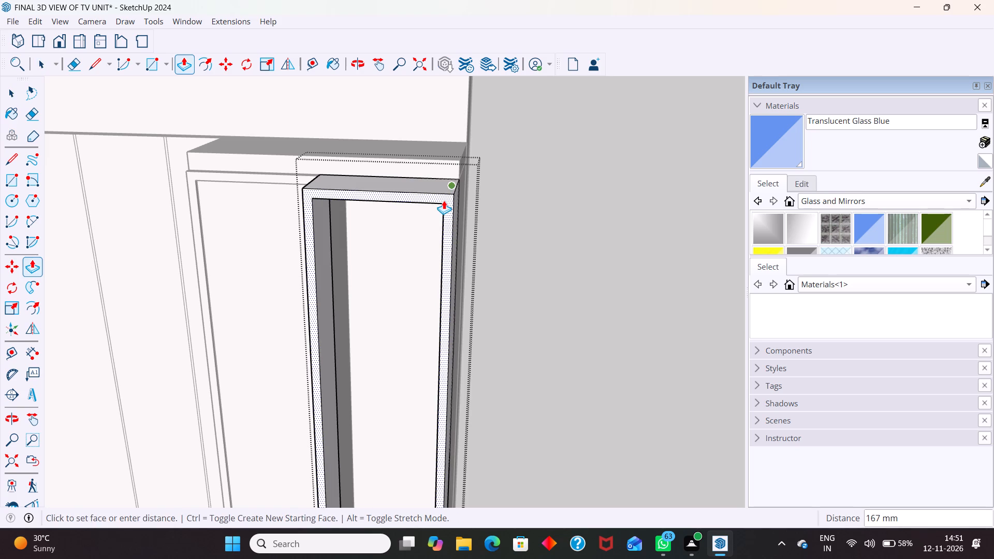
{"action": "type", "text": "18"}
{"action": "key", "text": "Return"}
{"action": "key", "text": "space"}
{"action": "left_click", "coordinate": [604, 277]}
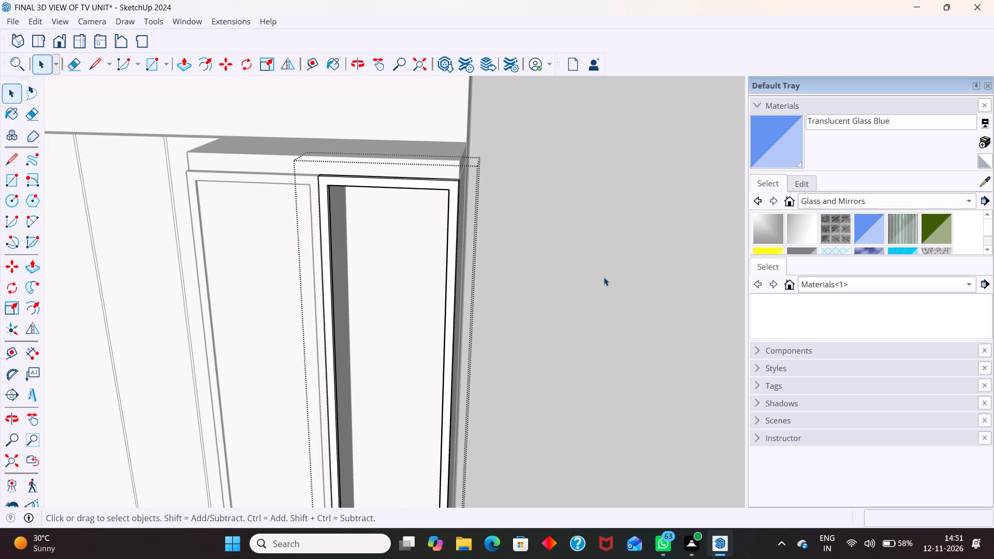
Paste the cut inner face in place within the second door frame, outside the frame's group.
{"action": "scroll", "coordinate": [506, 237], "scroll_direction": "down", "scroll_amount": 4}
{"action": "left_click", "coordinate": [31, 20]}
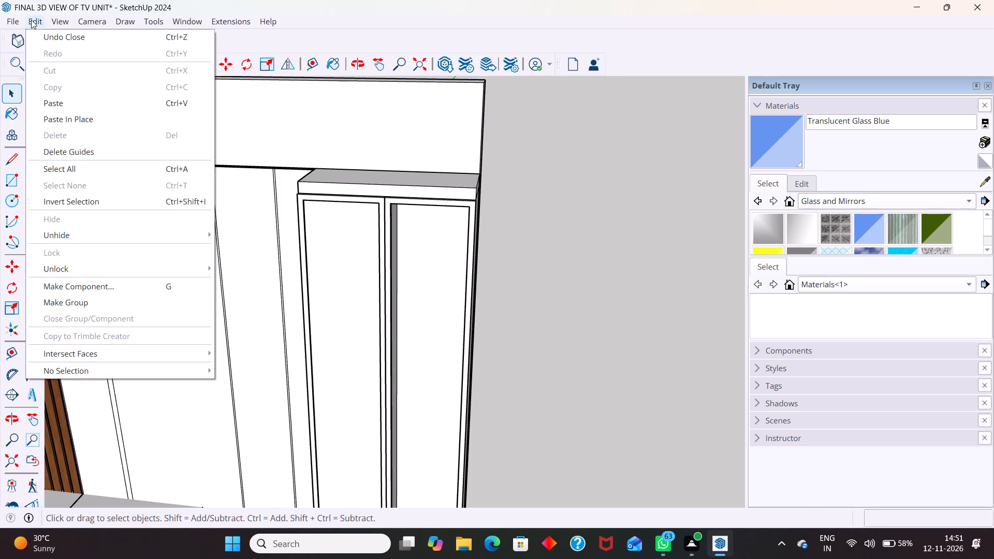
{"action": "left_click", "coordinate": [68, 117]}
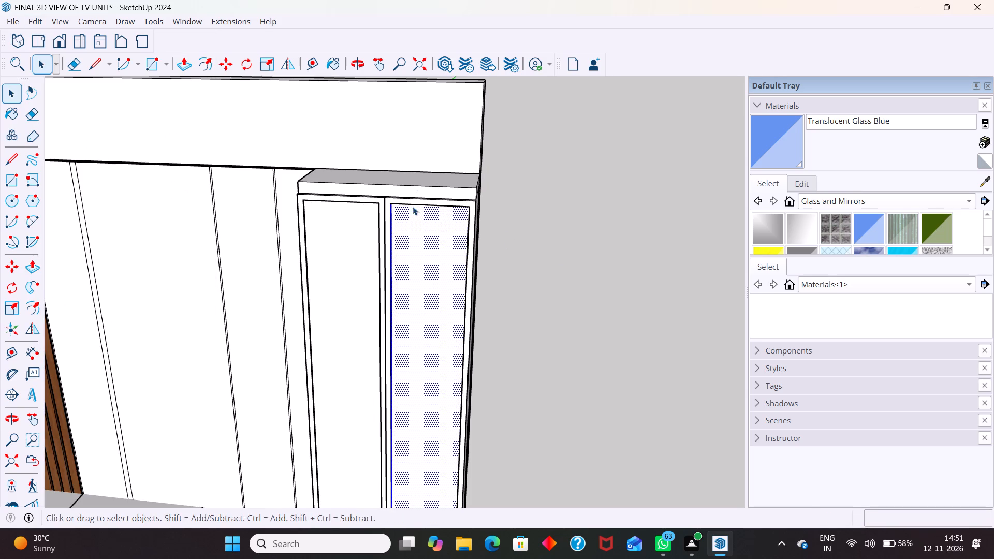
Group the pasted inner face of the second door and extrude it 5 mm into a panel.
{"action": "scroll", "coordinate": [414, 181], "scroll_direction": "down", "scroll_amount": 12}
{"action": "scroll", "coordinate": [411, 291], "scroll_direction": "up", "scroll_amount": 11}
{"action": "right_click", "coordinate": [417, 297]}
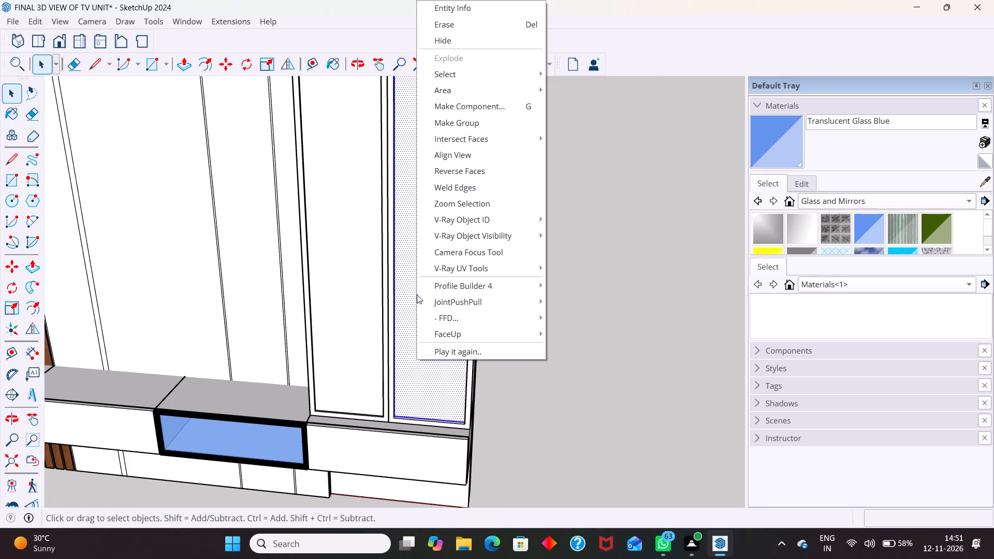
{"action": "left_click", "coordinate": [453, 126]}
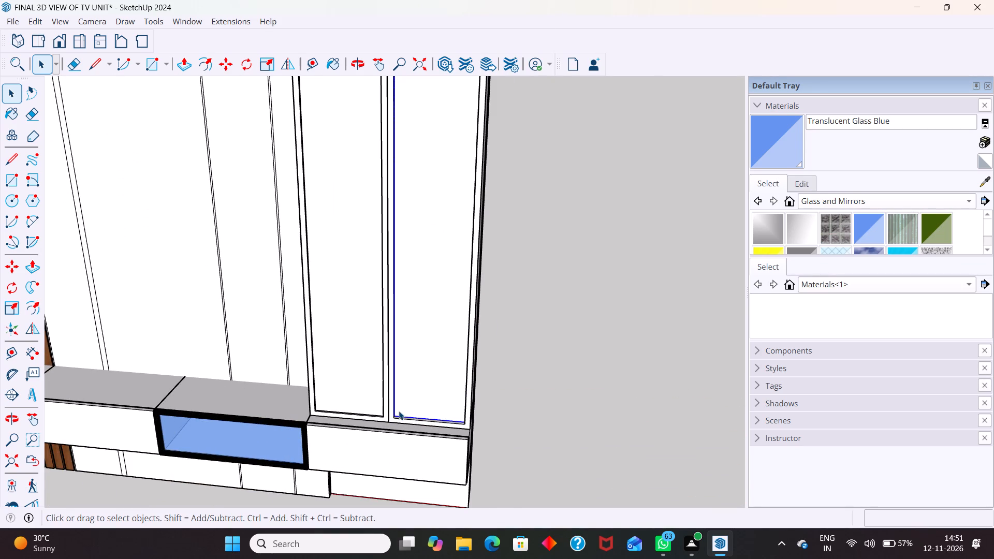
{"action": "scroll", "coordinate": [399, 411], "scroll_direction": "up", "scroll_amount": 5}
{"action": "triple_click", "coordinate": [472, 323]}
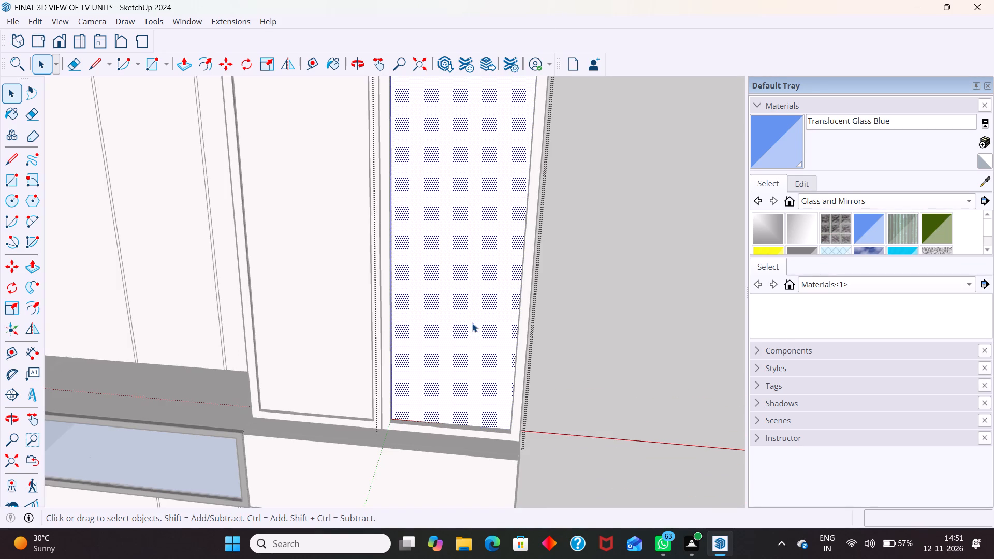
{"action": "key", "text": "p"}
{"action": "left_click", "coordinate": [472, 323]}
{"action": "key", "text": "5"}
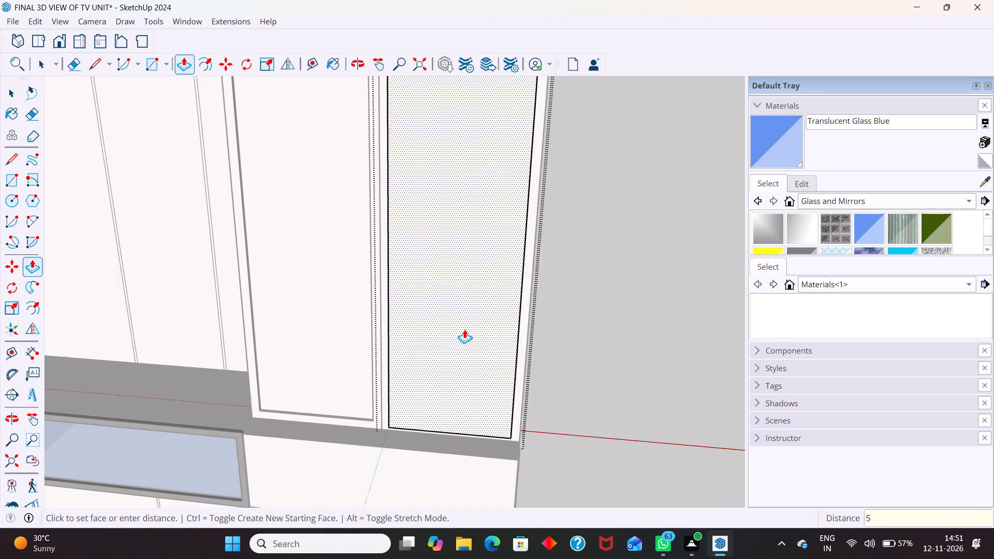
{"action": "key", "text": "Return"}
Move the front face of the second door's inner panel about 4 mm outward within its frame and close the panel's group.
{"action": "scroll", "coordinate": [398, 392], "scroll_direction": "up", "scroll_amount": 5}
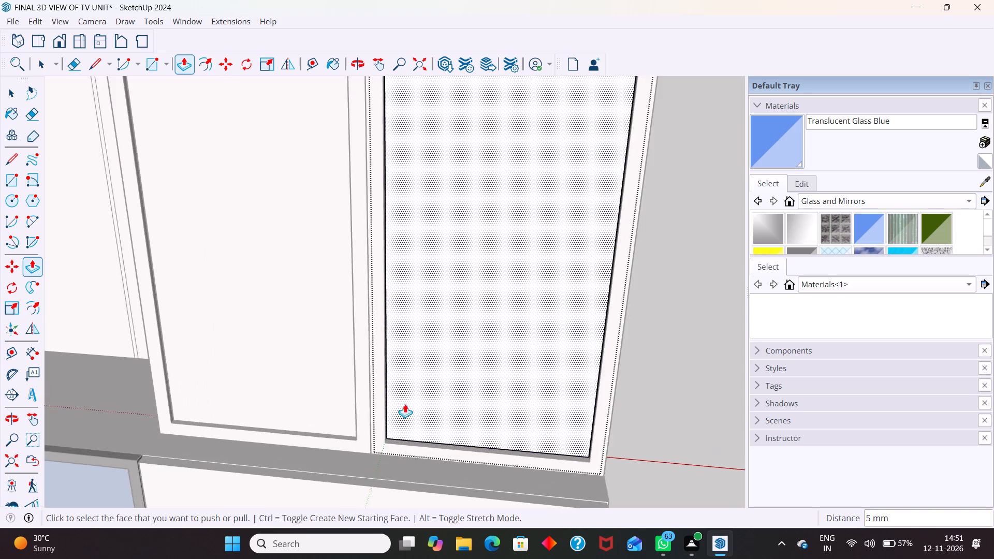
{"action": "scroll", "coordinate": [405, 404], "scroll_direction": "up", "scroll_amount": 5}
{"action": "key", "text": "space"}
{"action": "scroll", "coordinate": [384, 462], "scroll_direction": "up", "scroll_amount": 9}
{"action": "left_click", "coordinate": [381, 426]}
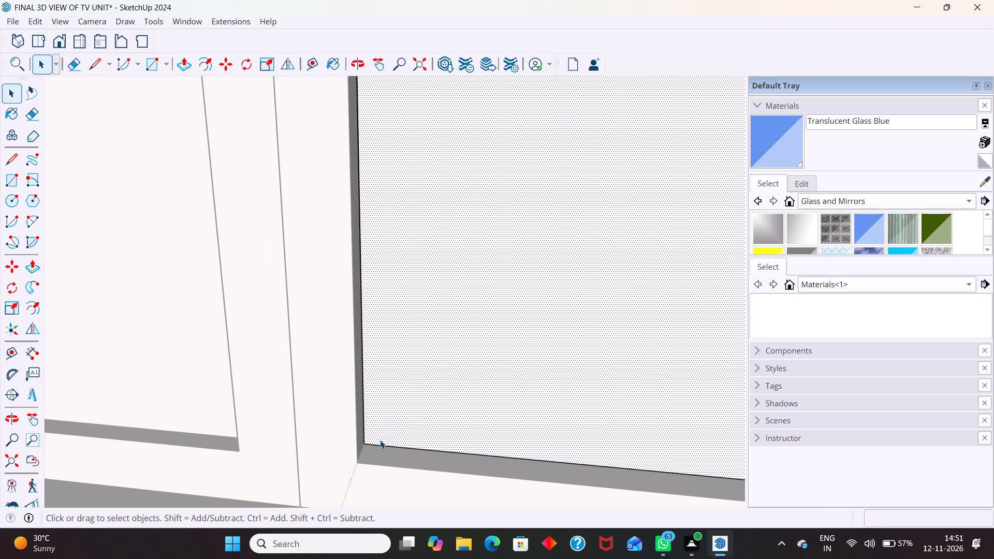
{"action": "double_click", "coordinate": [380, 440]}
{"action": "key", "text": "p"}
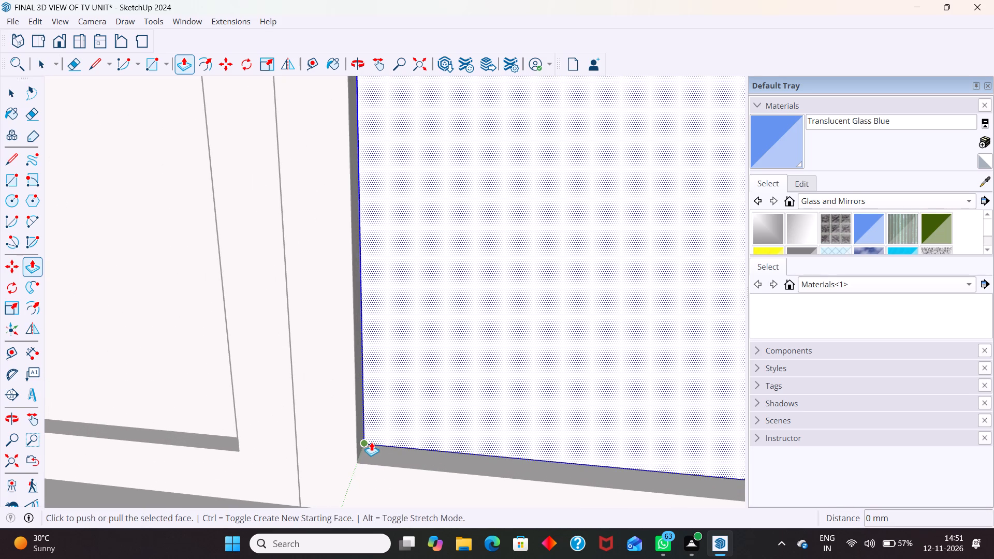
{"action": "key", "text": "m"}
{"action": "scroll", "coordinate": [371, 442], "scroll_direction": "up", "scroll_amount": 9}
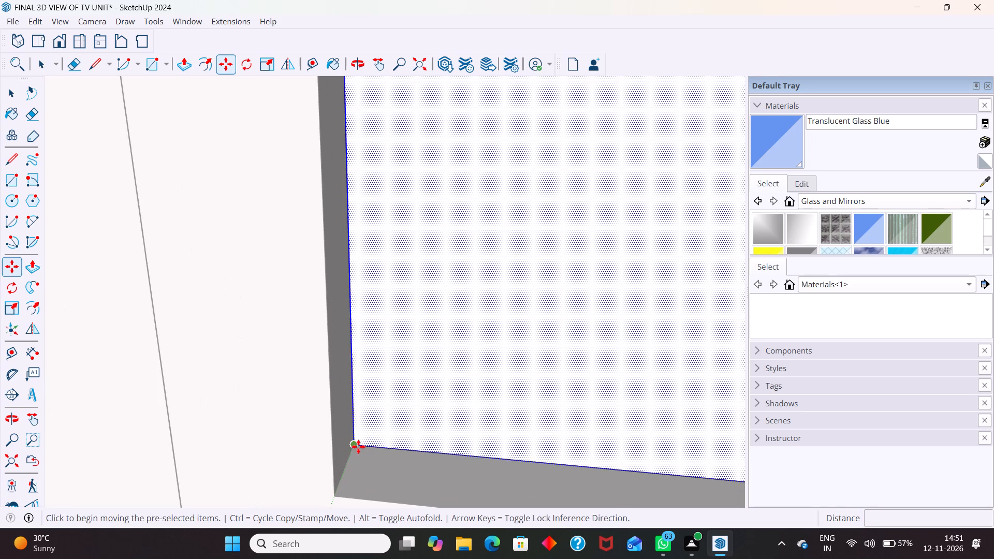
{"action": "left_click", "coordinate": [357, 446]}
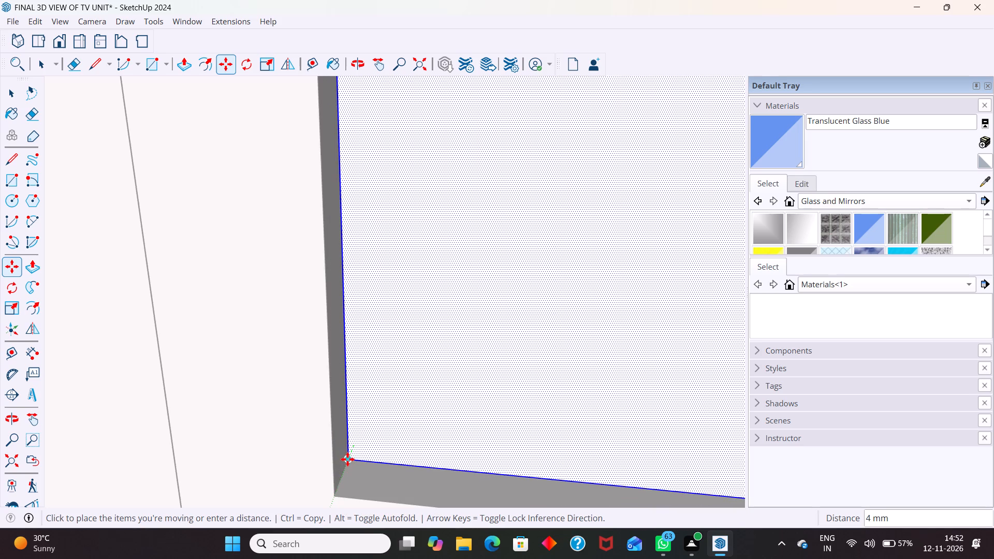
{"action": "left_click", "coordinate": [347, 459]}
{"action": "key", "text": "space"}
{"action": "scroll", "coordinate": [492, 413], "scroll_direction": "down", "scroll_amount": 20}
{"action": "scroll", "coordinate": [492, 413], "scroll_direction": "down", "scroll_amount": 2}
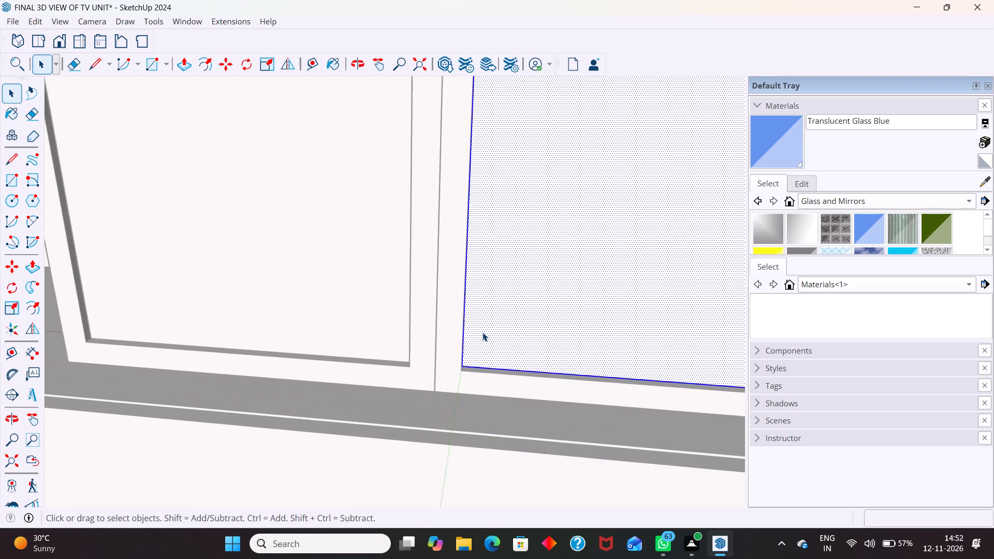
{"action": "scroll", "coordinate": [483, 332], "scroll_direction": "down", "scroll_amount": 18}
{"action": "left_click", "coordinate": [655, 361]}
Examine the two framed cabinet doors up close and the whole TV unit from several angles.
{"action": "scroll", "coordinate": [619, 366], "scroll_direction": "down", "scroll_amount": 6}
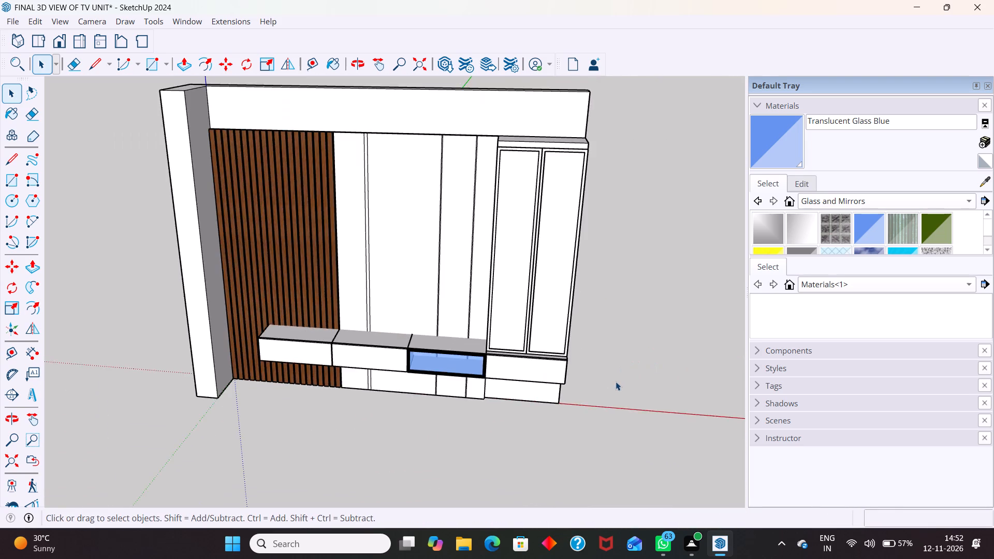
{"action": "scroll", "coordinate": [616, 381], "scroll_direction": "down", "scroll_amount": 4}
{"action": "middle_click_drag", "start_coordinate": [641, 252], "coordinate": [540, 295]}
{"action": "scroll", "coordinate": [554, 284], "scroll_direction": "up", "scroll_amount": 5}
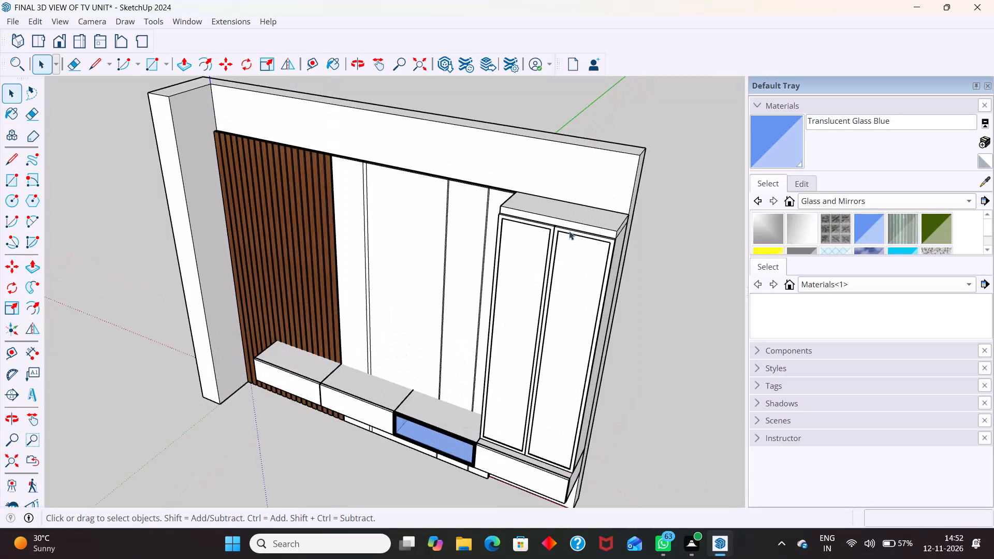
{"action": "scroll", "coordinate": [570, 227], "scroll_direction": "up", "scroll_amount": 16}
{"action": "scroll", "coordinate": [459, 209], "scroll_direction": "down", "scroll_amount": 6}
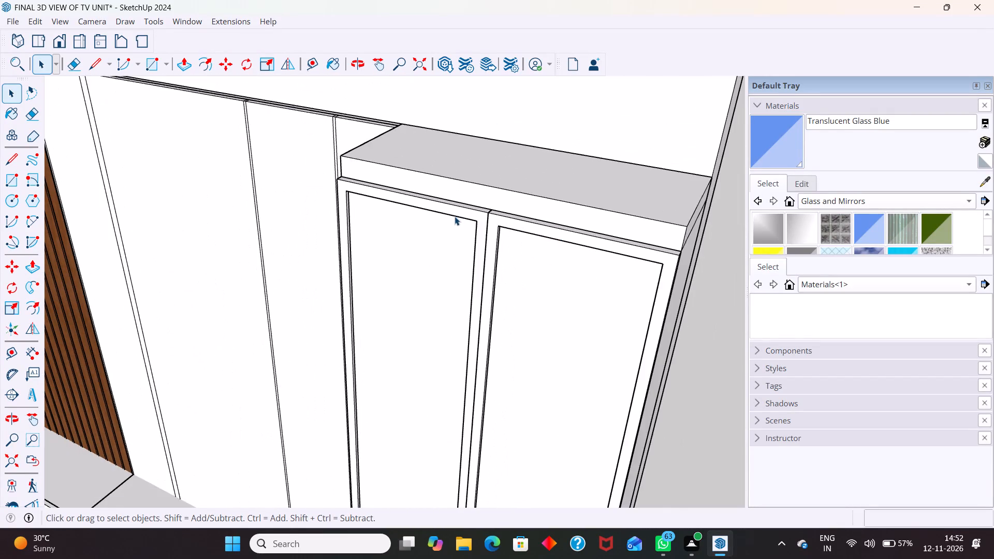
{"action": "scroll", "coordinate": [455, 216], "scroll_direction": "down", "scroll_amount": 8}
{"action": "middle_click_drag", "start_coordinate": [530, 263], "coordinate": [435, 230]}
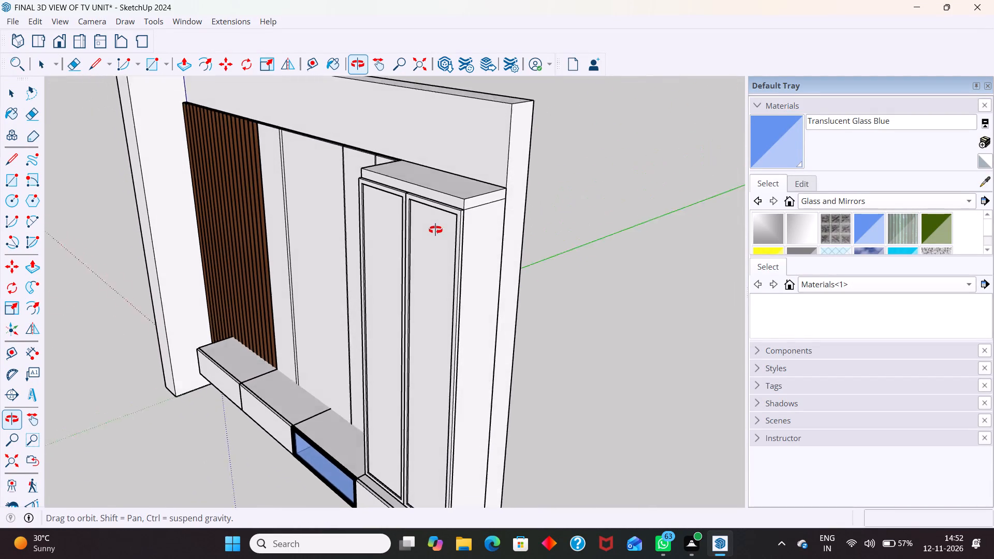
{"action": "middle_click_drag", "start_coordinate": [435, 230], "coordinate": [440, 218]}
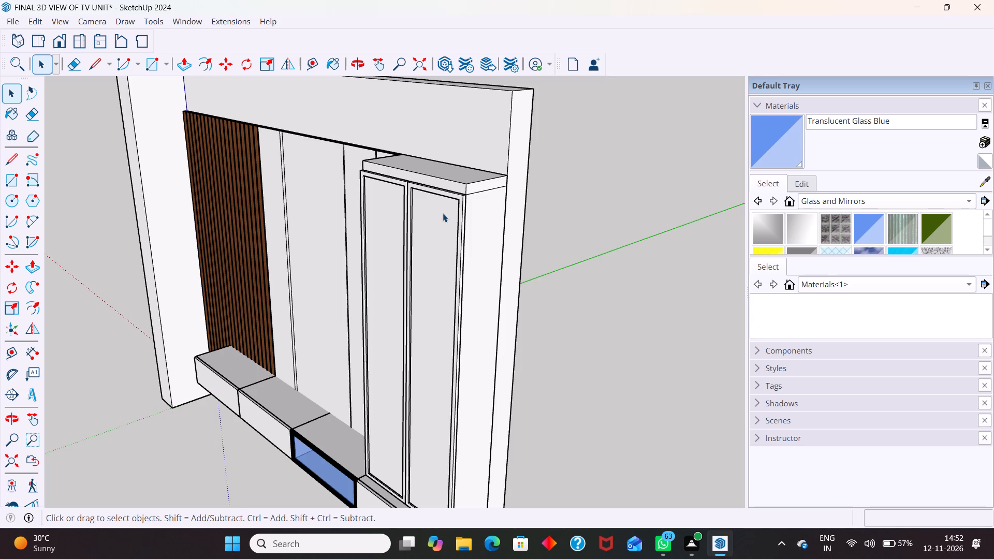
{"action": "scroll", "coordinate": [502, 202], "scroll_direction": "down", "scroll_amount": 13}
{"action": "key", "text": "space"}
{"action": "scroll", "coordinate": [512, 193], "scroll_direction": "down", "scroll_amount": 11}
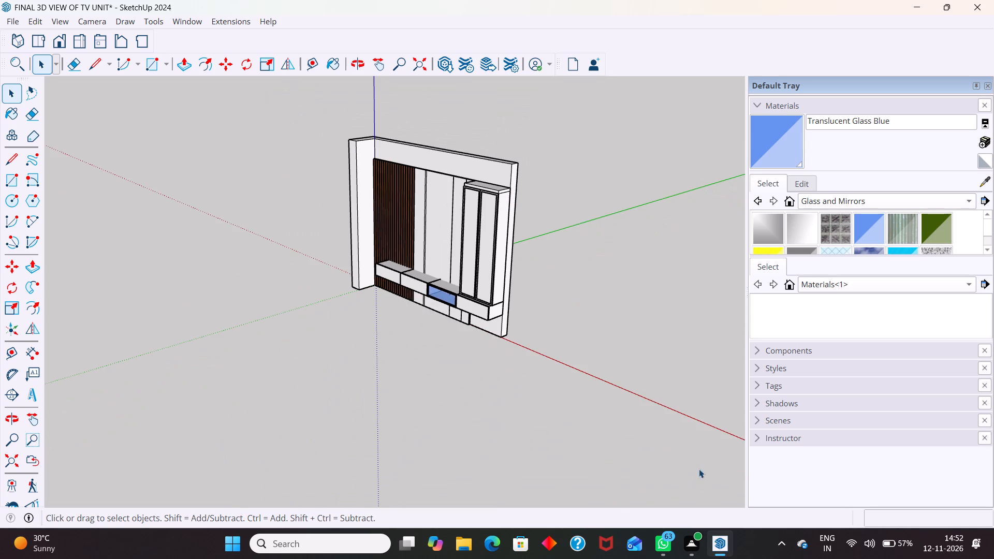
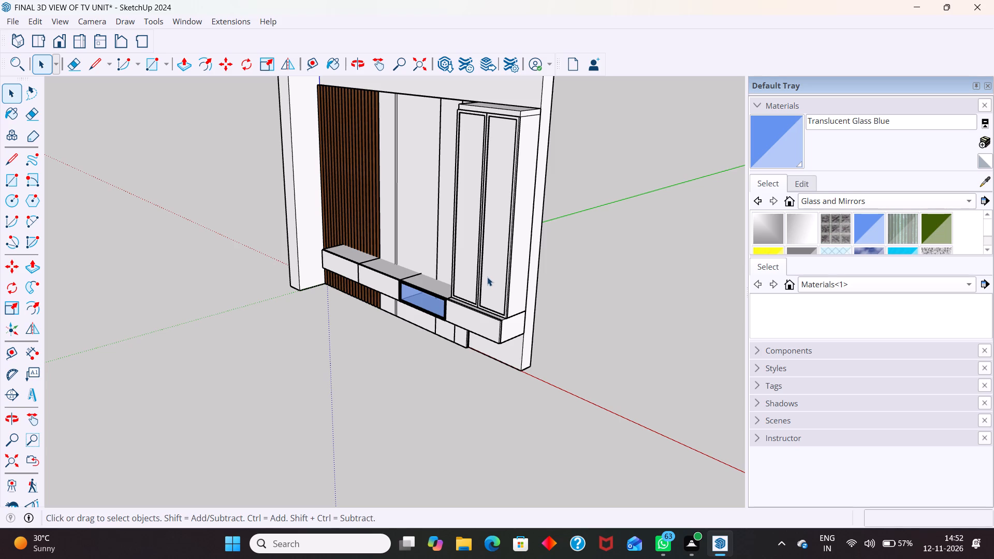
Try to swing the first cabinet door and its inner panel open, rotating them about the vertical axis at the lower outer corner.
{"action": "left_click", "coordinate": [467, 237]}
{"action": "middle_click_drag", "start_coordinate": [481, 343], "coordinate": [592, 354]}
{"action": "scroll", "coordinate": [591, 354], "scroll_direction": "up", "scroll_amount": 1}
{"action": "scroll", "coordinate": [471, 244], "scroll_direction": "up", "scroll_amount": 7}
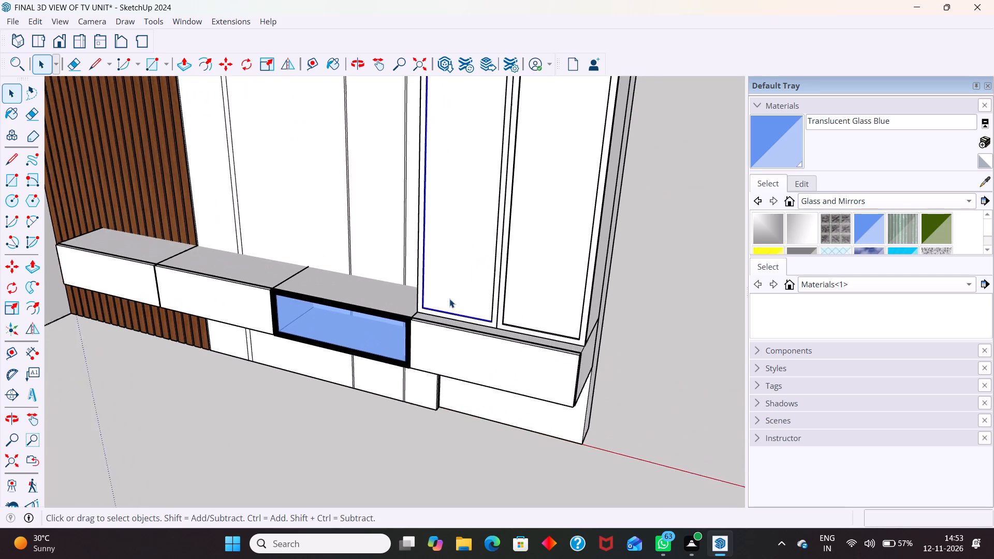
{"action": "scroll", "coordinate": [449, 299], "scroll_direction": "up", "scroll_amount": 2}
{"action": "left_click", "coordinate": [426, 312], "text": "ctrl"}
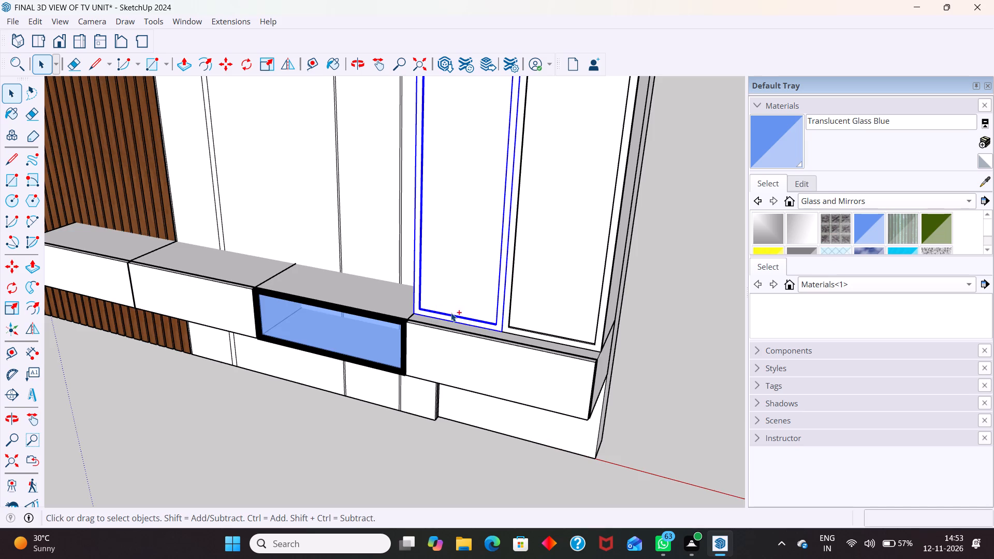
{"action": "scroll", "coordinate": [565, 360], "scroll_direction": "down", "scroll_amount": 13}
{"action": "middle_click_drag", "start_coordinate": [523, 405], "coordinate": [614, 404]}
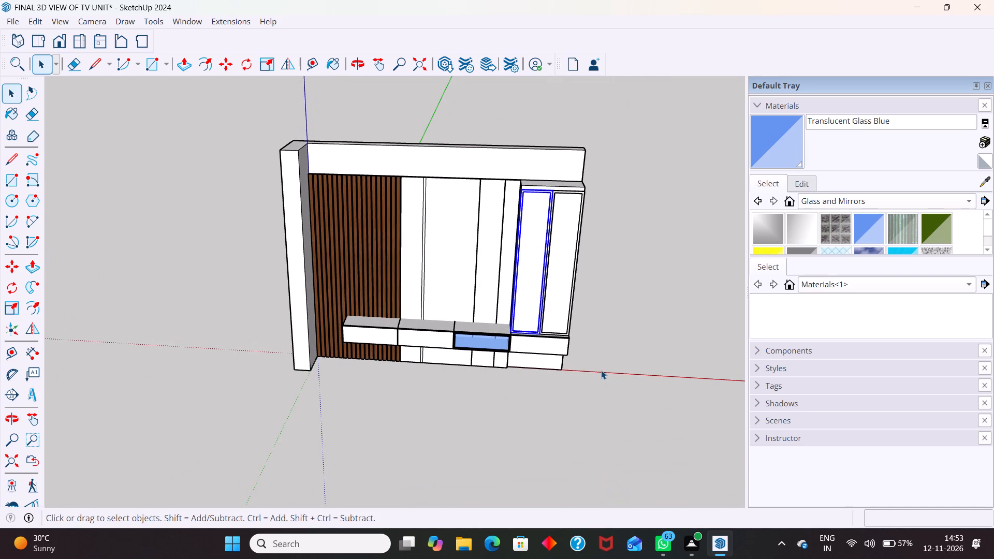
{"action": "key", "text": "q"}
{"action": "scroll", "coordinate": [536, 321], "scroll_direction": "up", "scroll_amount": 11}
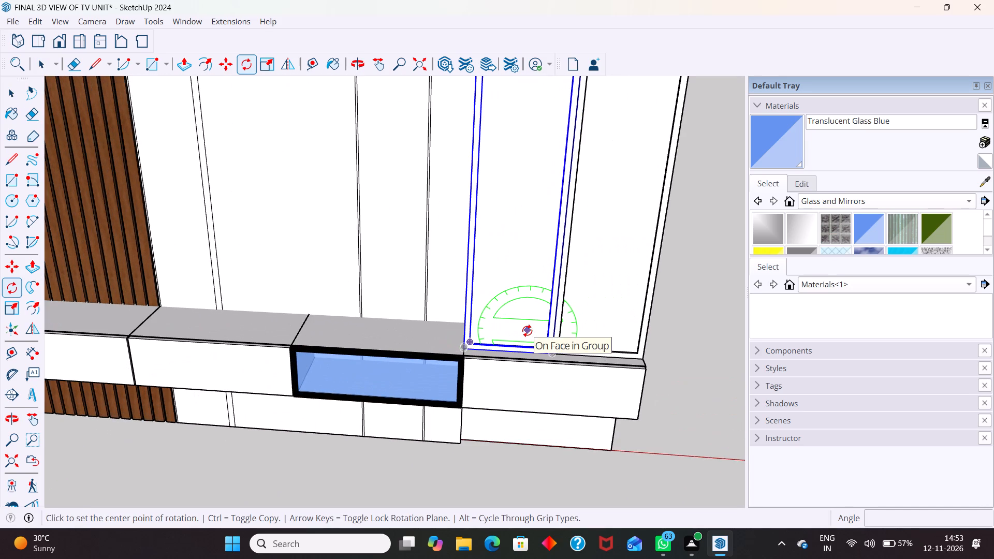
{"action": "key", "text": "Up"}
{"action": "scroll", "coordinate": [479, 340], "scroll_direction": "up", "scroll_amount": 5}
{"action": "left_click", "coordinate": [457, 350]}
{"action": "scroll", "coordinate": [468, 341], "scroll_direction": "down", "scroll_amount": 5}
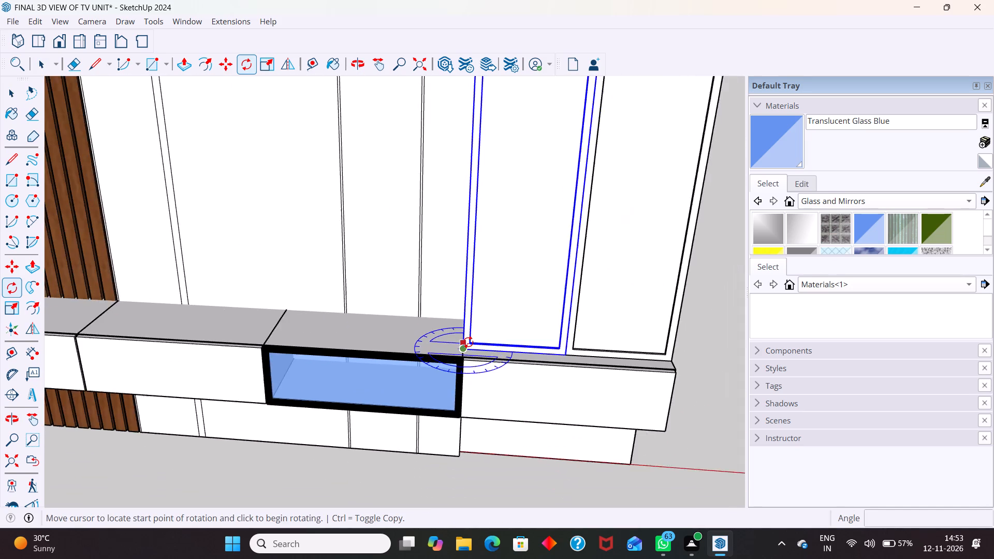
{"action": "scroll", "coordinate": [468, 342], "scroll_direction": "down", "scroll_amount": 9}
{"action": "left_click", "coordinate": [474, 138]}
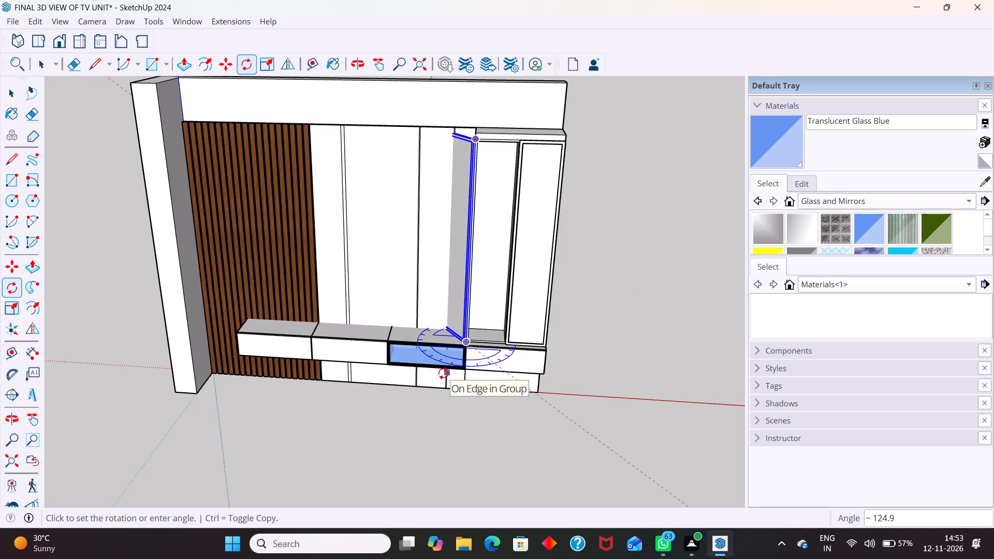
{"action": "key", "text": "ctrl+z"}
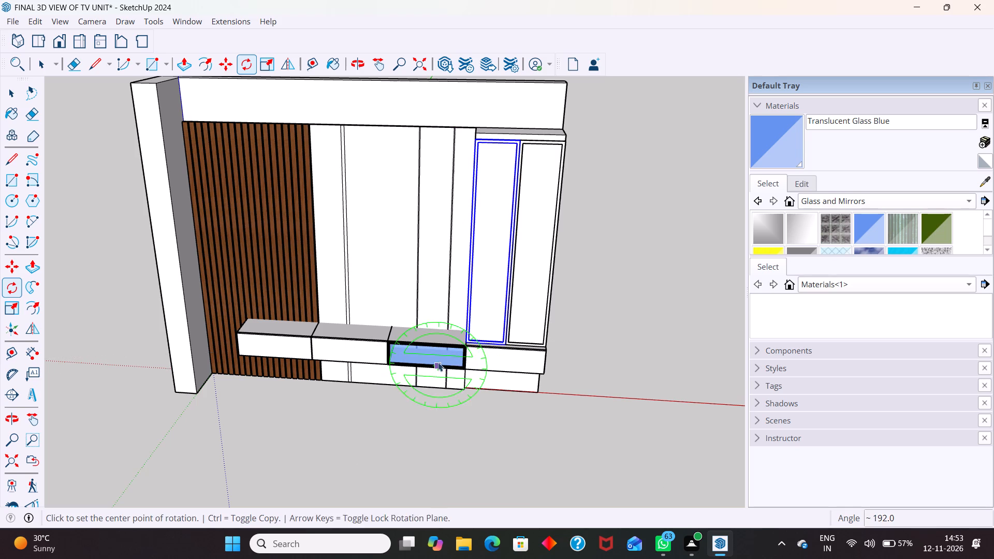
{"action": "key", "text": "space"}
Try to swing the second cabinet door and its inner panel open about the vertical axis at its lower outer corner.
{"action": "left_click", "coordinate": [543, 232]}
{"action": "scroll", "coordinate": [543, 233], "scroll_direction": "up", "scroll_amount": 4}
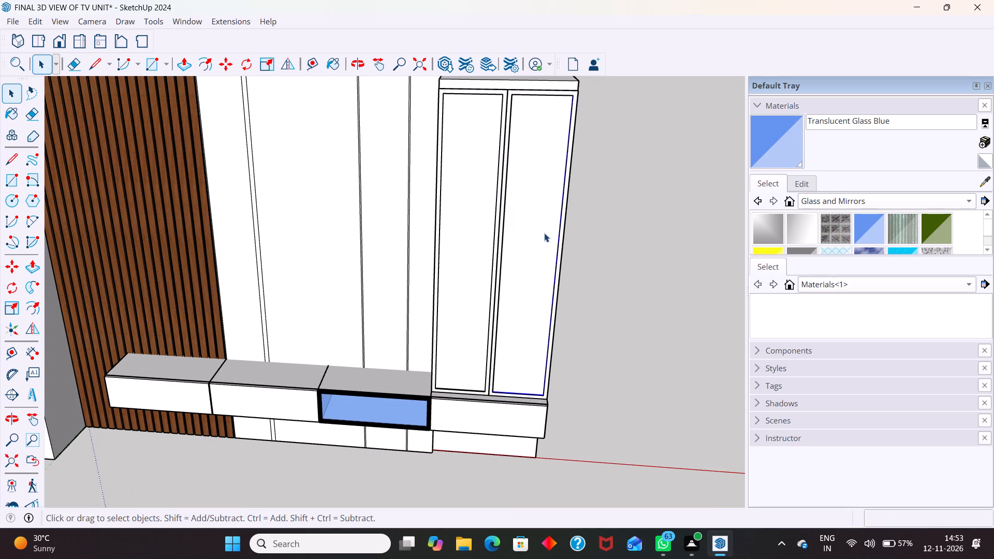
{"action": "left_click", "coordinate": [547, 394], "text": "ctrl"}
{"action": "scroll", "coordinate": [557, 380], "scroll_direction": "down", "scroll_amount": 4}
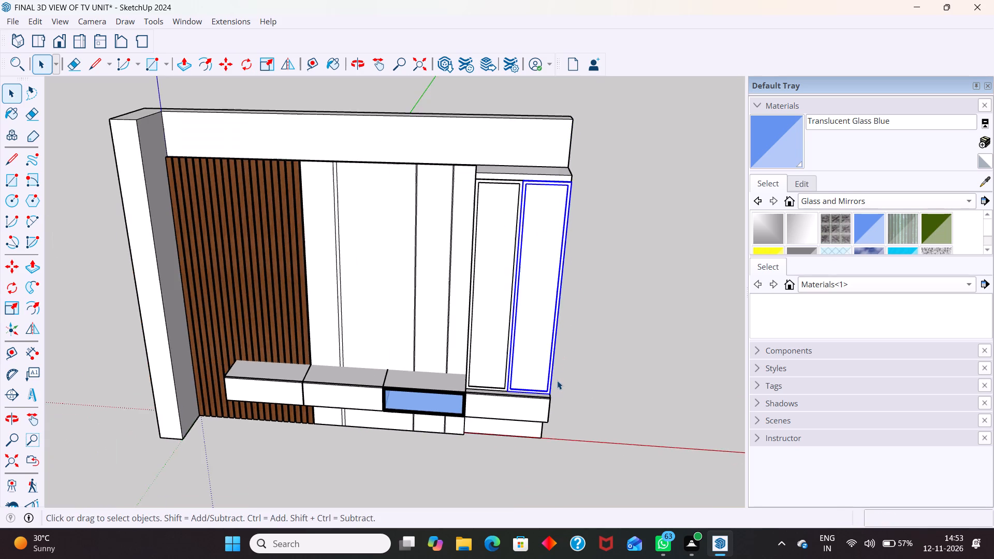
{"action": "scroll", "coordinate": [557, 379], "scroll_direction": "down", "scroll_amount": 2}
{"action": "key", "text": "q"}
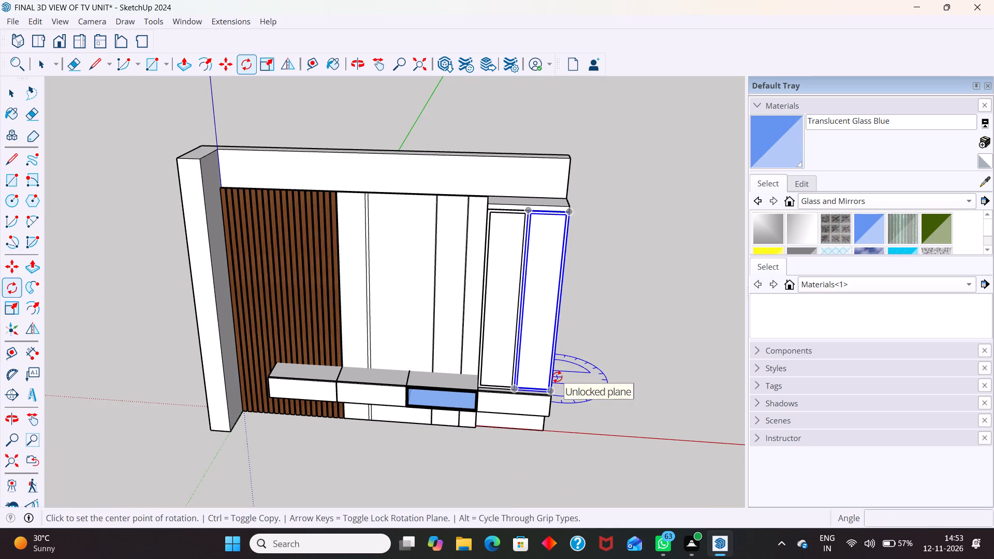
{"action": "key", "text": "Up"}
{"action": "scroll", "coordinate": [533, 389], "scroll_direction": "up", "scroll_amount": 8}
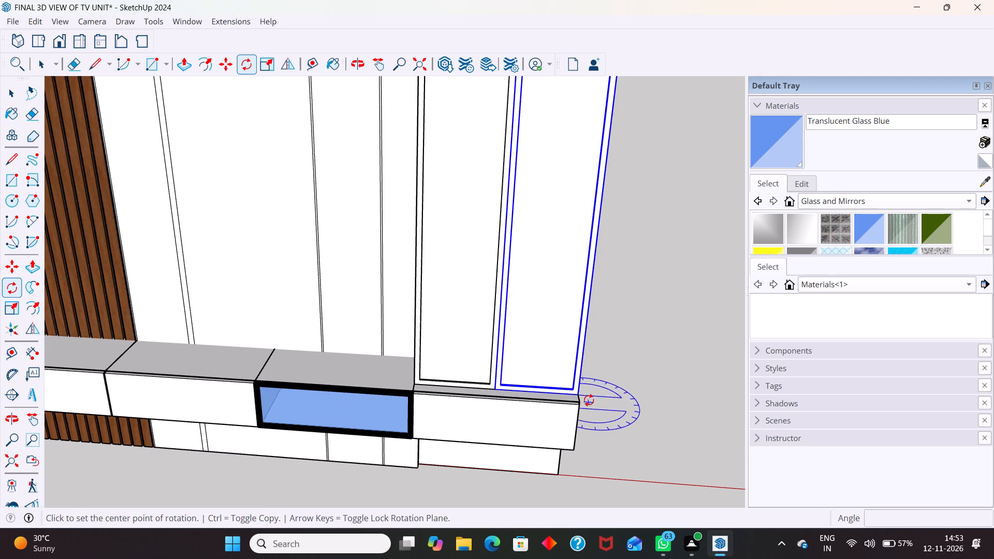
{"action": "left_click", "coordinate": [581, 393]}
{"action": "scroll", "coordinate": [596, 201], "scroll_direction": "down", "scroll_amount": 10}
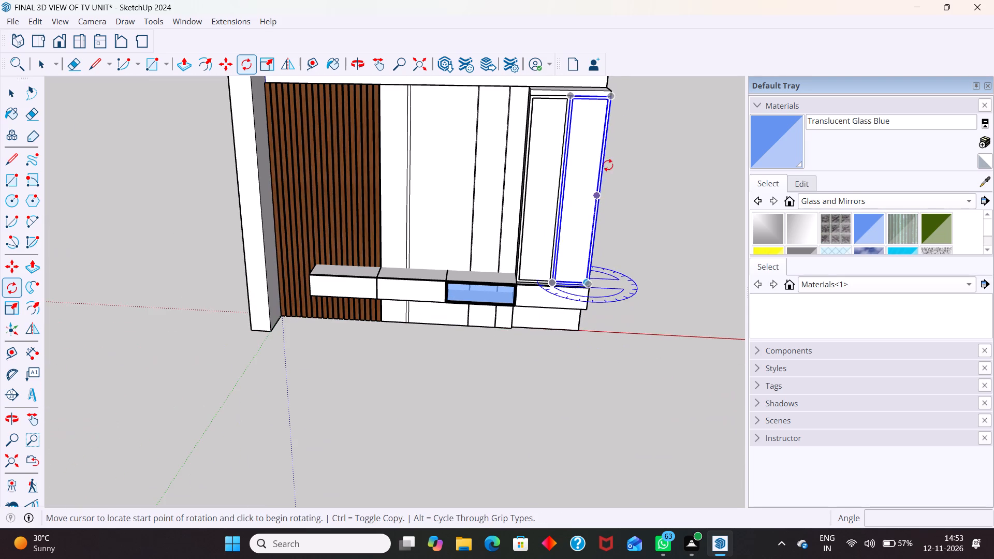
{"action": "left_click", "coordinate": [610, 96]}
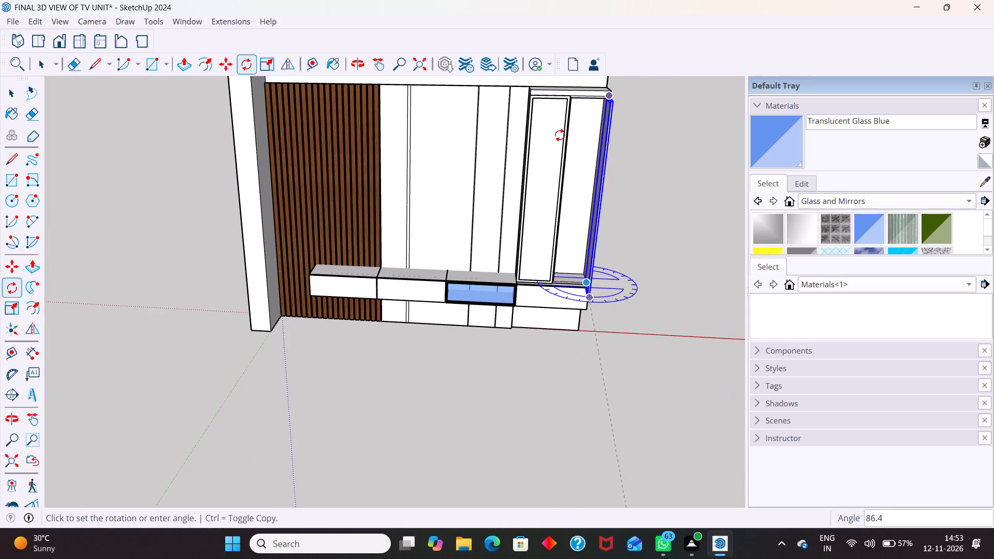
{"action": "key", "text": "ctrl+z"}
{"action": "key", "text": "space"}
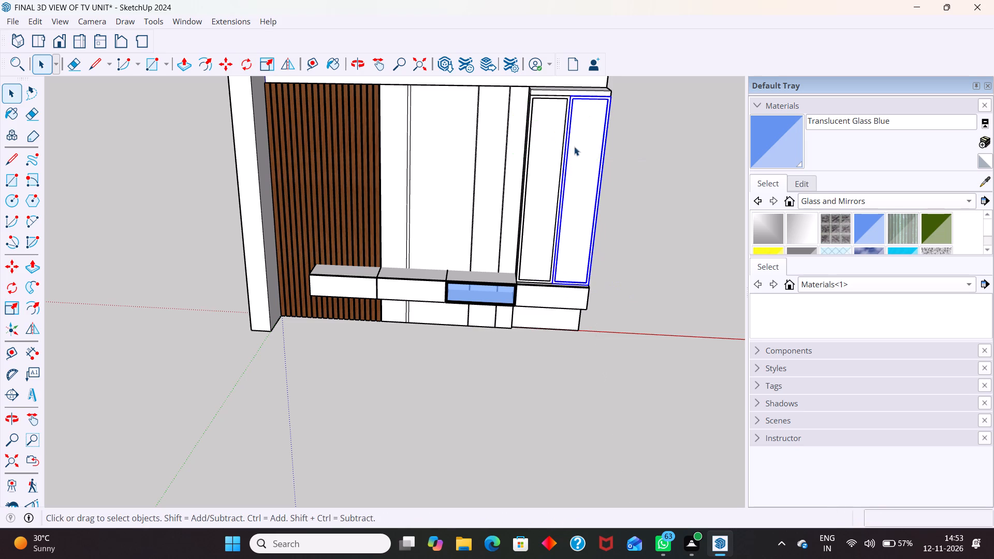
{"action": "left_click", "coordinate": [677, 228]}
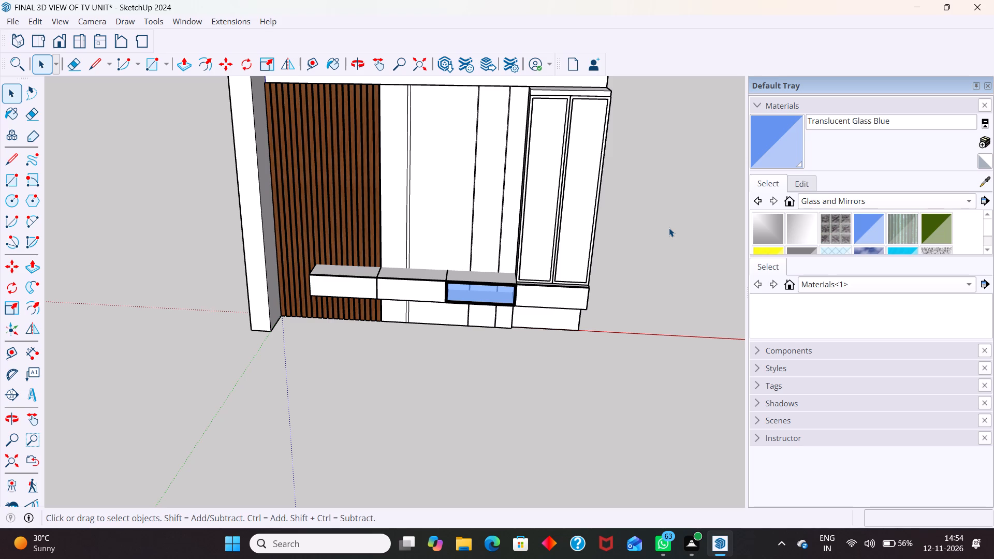
Hide both framed doors of the tall cabinet together with their inner panels.
{"action": "scroll", "coordinate": [493, 247], "scroll_direction": "down", "scroll_amount": 6}
{"action": "scroll", "coordinate": [494, 310], "scroll_direction": "down", "scroll_amount": 4}
{"action": "scroll", "coordinate": [641, 80], "scroll_direction": "up", "scroll_amount": 6}
{"action": "scroll", "coordinate": [570, 298], "scroll_direction": "down", "scroll_amount": 3}
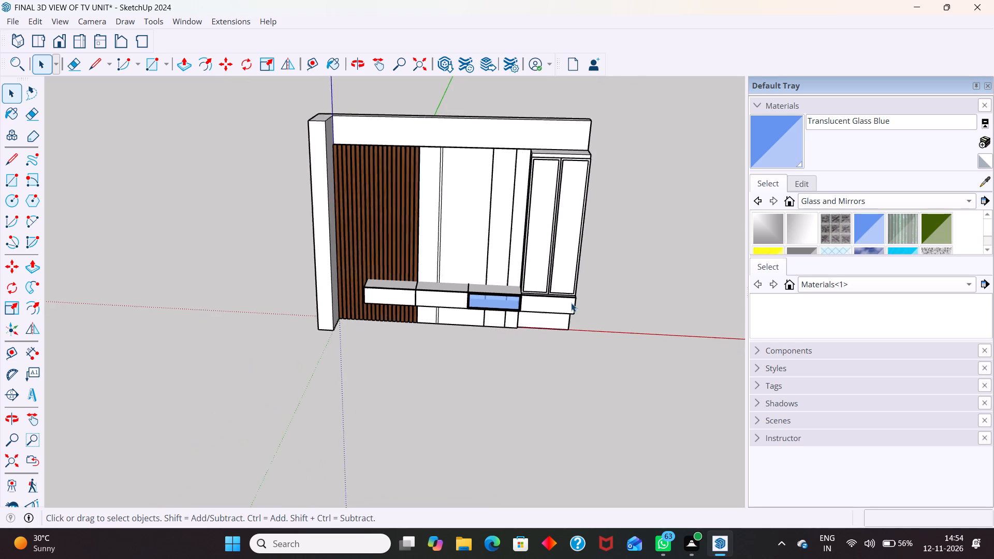
{"action": "scroll", "coordinate": [571, 303], "scroll_direction": "down", "scroll_amount": 1}
{"action": "scroll", "coordinate": [581, 158], "scroll_direction": "up", "scroll_amount": 9}
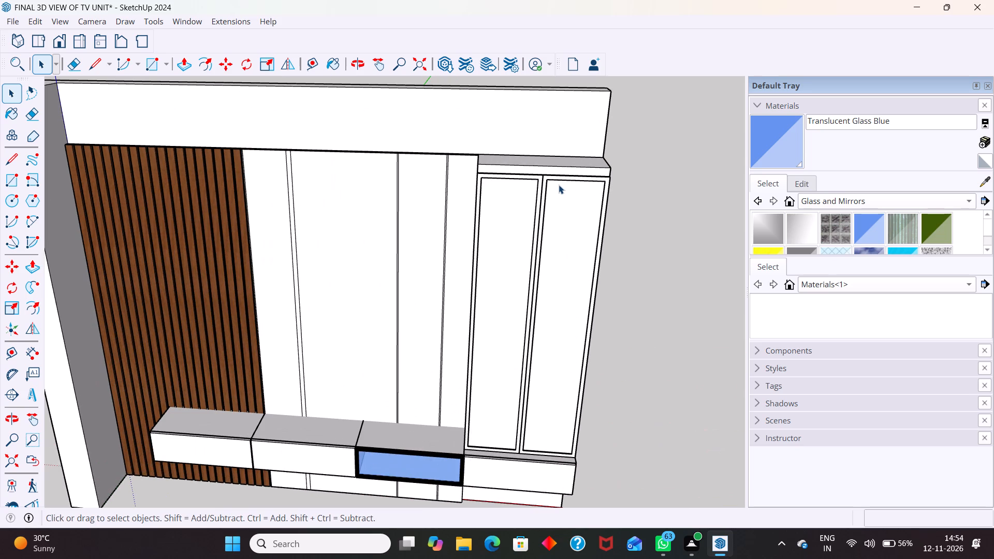
{"action": "left_click", "coordinate": [578, 203]}
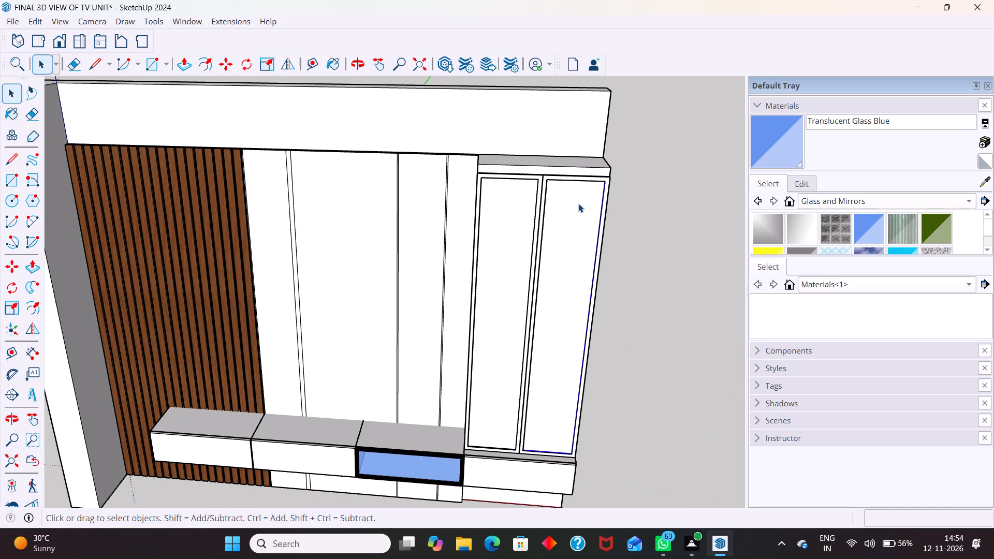
{"action": "scroll", "coordinate": [588, 183], "scroll_direction": "up", "scroll_amount": 4, "text": "ctrl"}
{"action": "left_click", "coordinate": [592, 177], "text": "ctrl"}
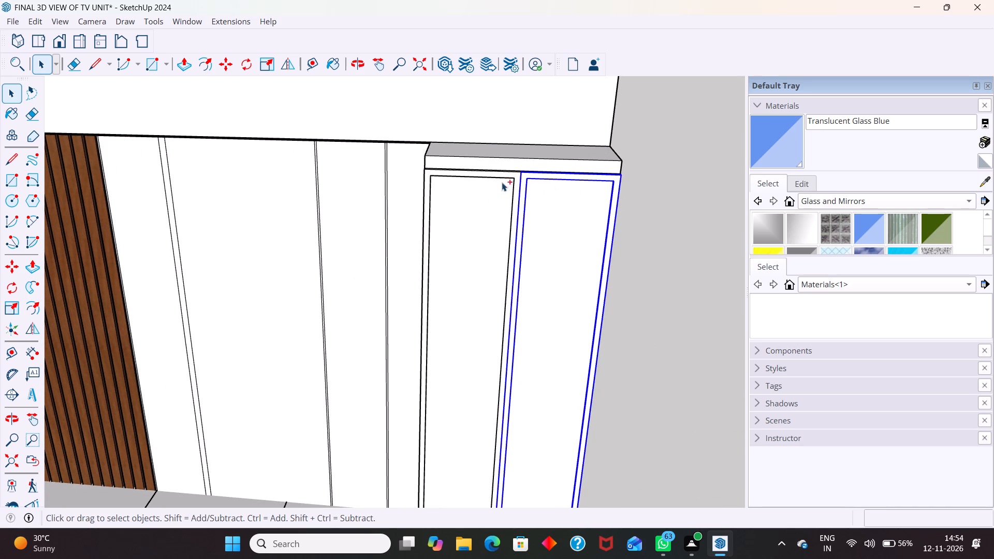
{"action": "left_click", "coordinate": [506, 178], "text": "ctrl"}
{"action": "left_click", "coordinate": [504, 190], "text": "ctrl"}
{"action": "scroll", "coordinate": [489, 274], "scroll_direction": "up", "scroll_amount": 4, "text": "ctrl"}
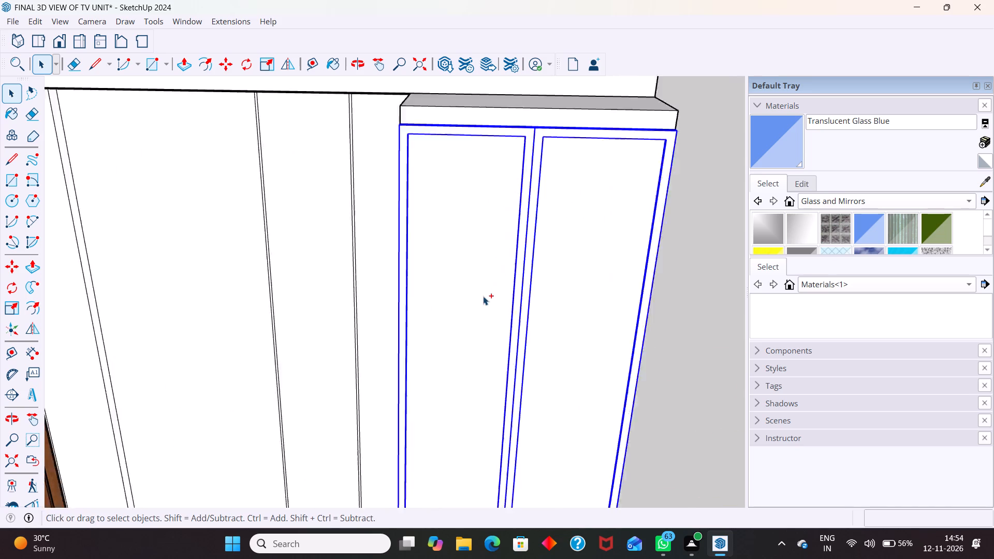
{"action": "scroll", "coordinate": [483, 296], "scroll_direction": "up", "scroll_amount": 2, "text": "ctrl"}
{"action": "left_click", "coordinate": [495, 300], "text": "ctrl"}
{"action": "scroll", "coordinate": [485, 225], "scroll_direction": "down", "scroll_amount": 11}
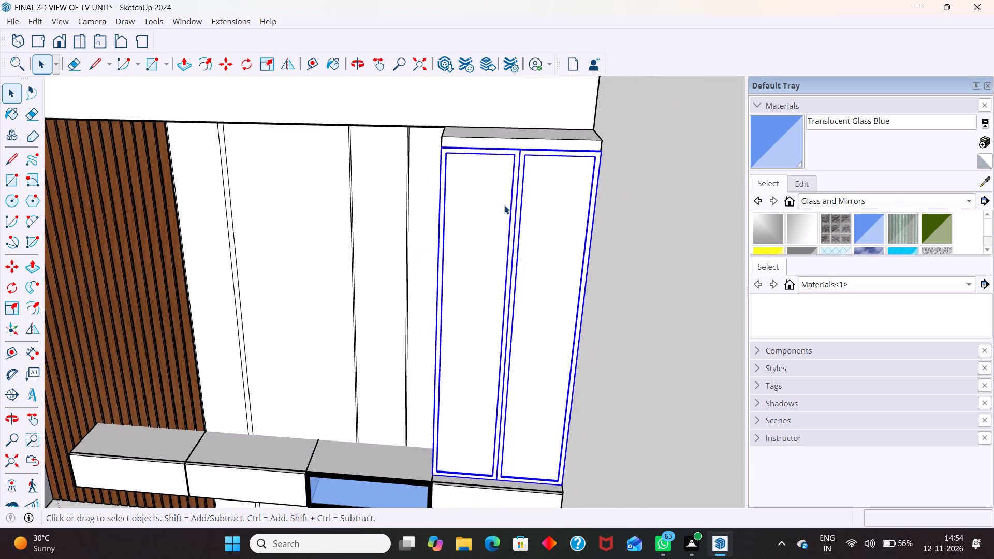
{"action": "right_click", "coordinate": [522, 185]}
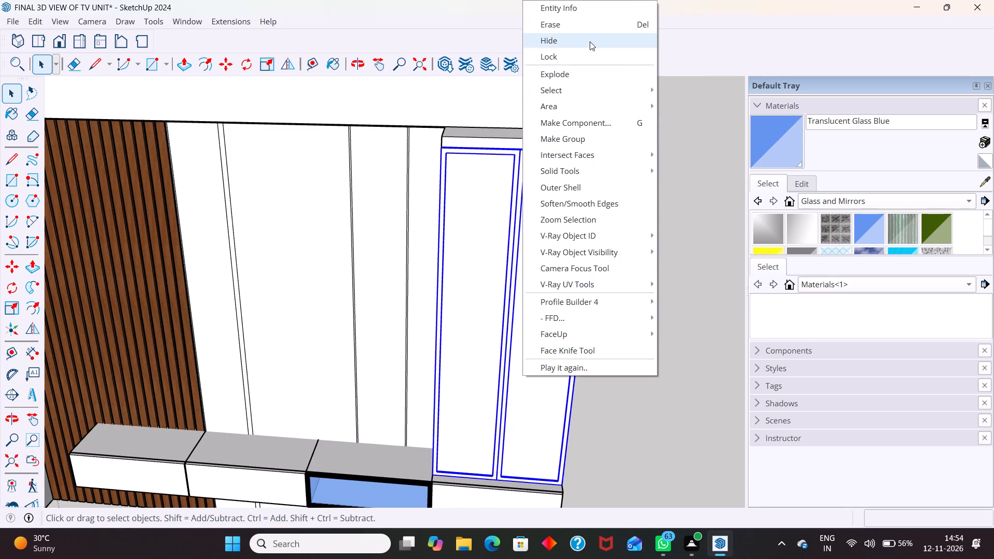
{"action": "left_click", "coordinate": [590, 40]}
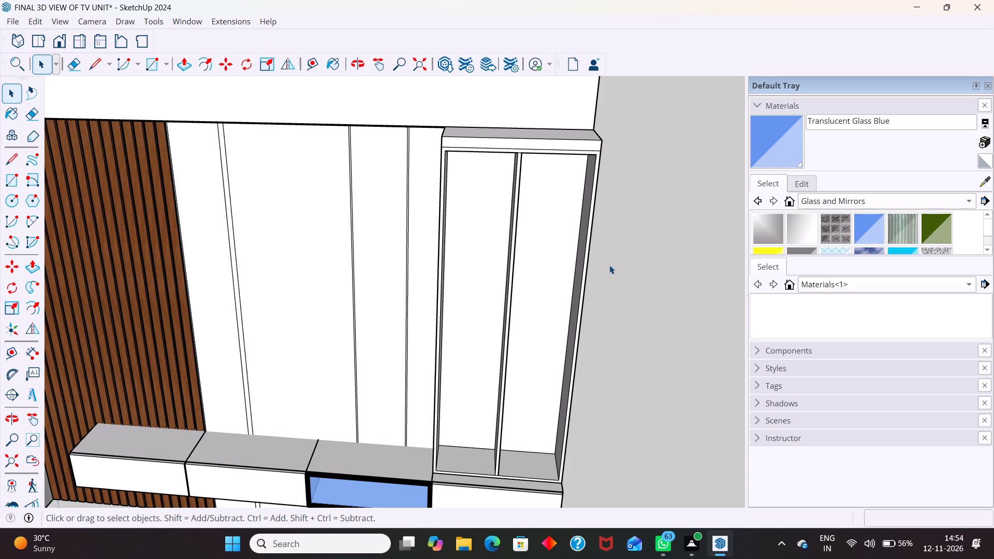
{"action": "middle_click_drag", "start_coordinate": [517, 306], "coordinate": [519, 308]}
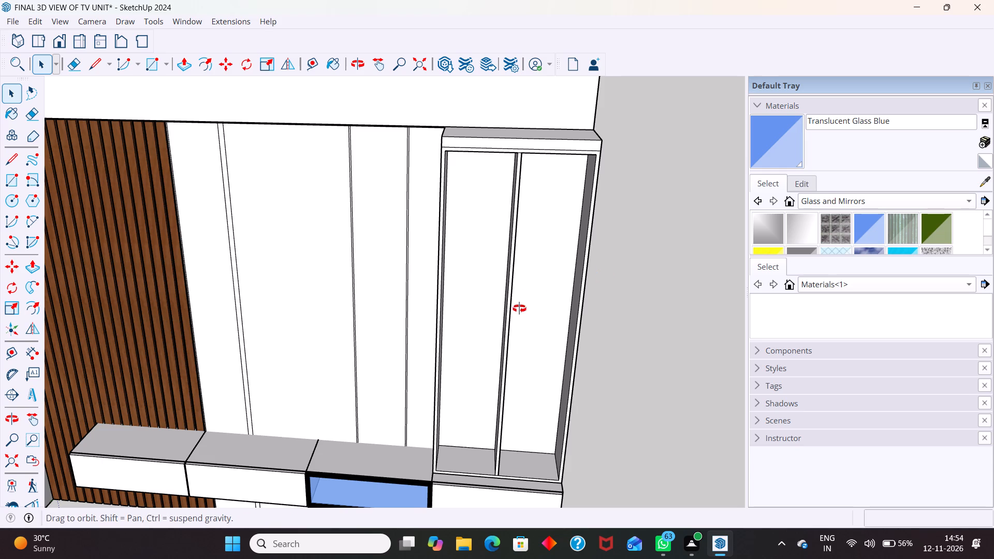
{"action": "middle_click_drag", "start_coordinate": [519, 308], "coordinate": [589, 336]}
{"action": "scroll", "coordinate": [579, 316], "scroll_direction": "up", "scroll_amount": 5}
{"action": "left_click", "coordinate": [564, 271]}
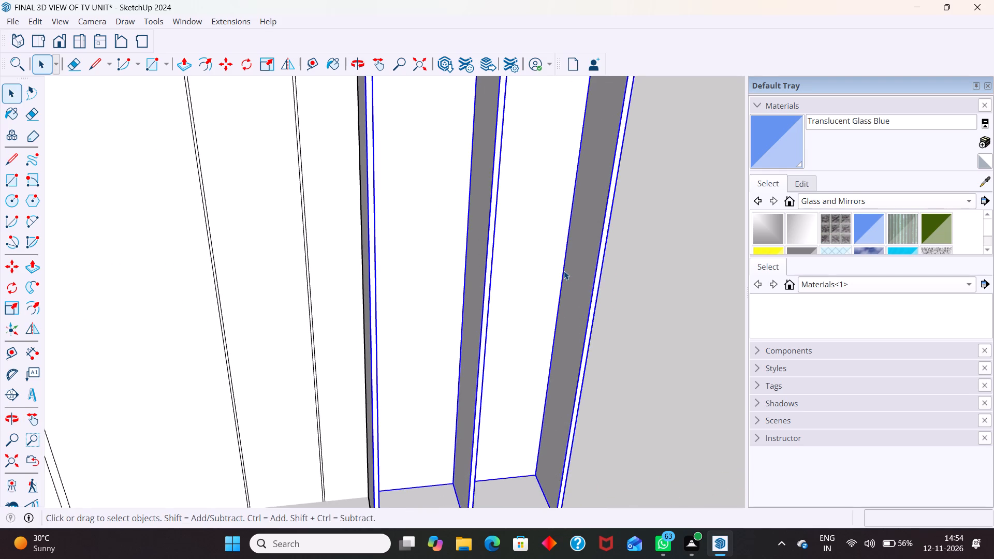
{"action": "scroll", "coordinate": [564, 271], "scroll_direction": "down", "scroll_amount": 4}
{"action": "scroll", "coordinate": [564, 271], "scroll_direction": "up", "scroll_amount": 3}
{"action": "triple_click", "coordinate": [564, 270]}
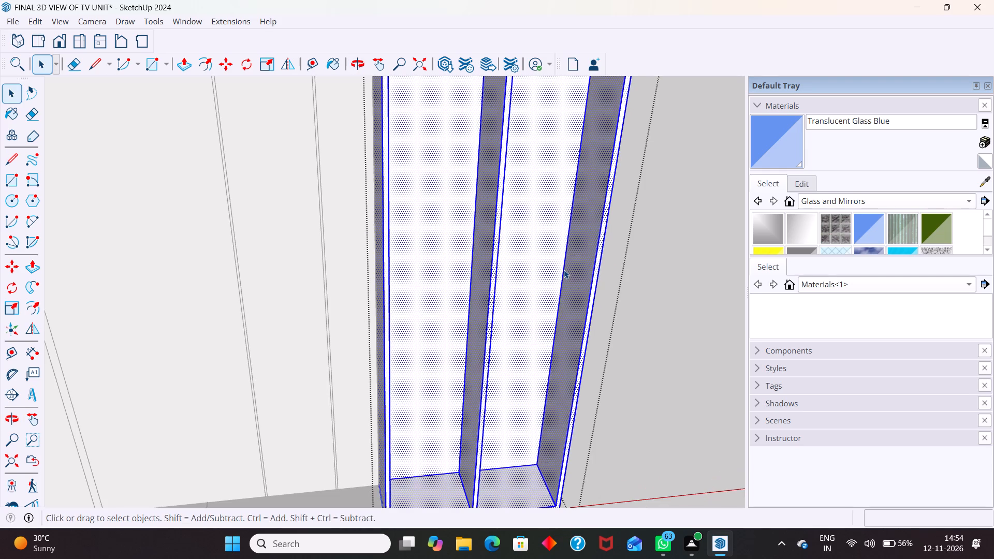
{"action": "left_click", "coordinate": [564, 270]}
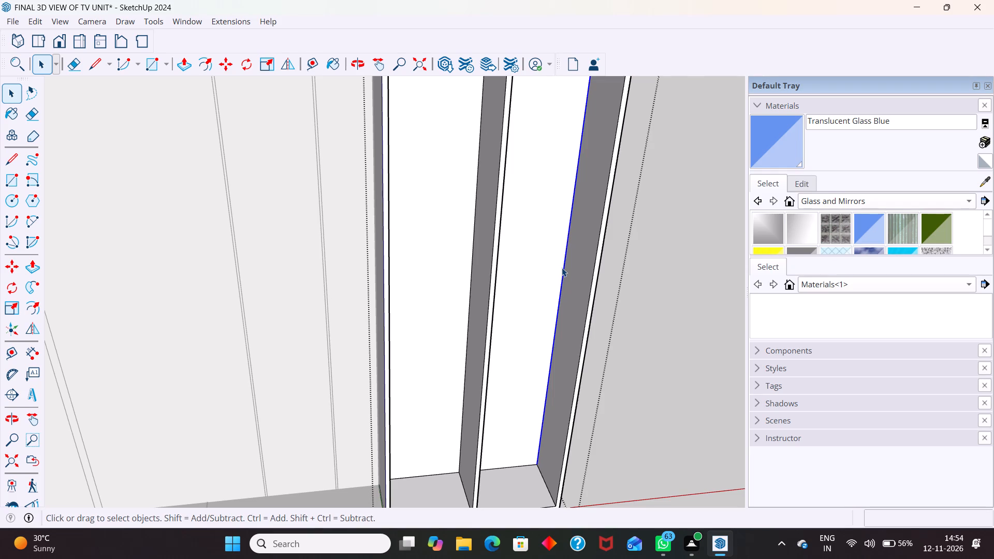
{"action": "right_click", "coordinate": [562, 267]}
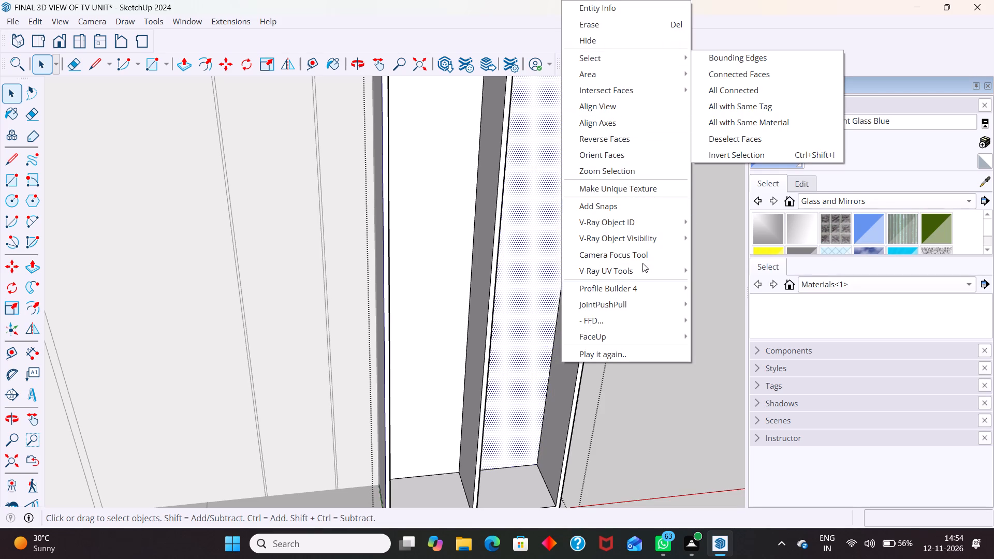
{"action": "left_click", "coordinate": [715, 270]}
Open the tall cabinet's group and start dividing the vertical back edge along its outer side panel into segments.
{"action": "scroll", "coordinate": [564, 231], "scroll_direction": "up", "scroll_amount": 3}
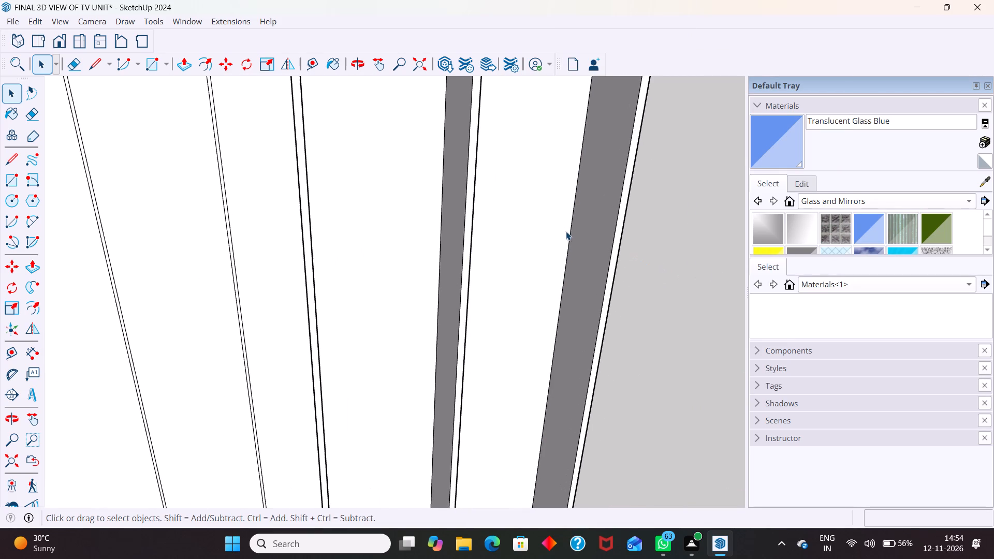
{"action": "triple_click", "coordinate": [572, 227]}
{"action": "left_click", "coordinate": [572, 227]}
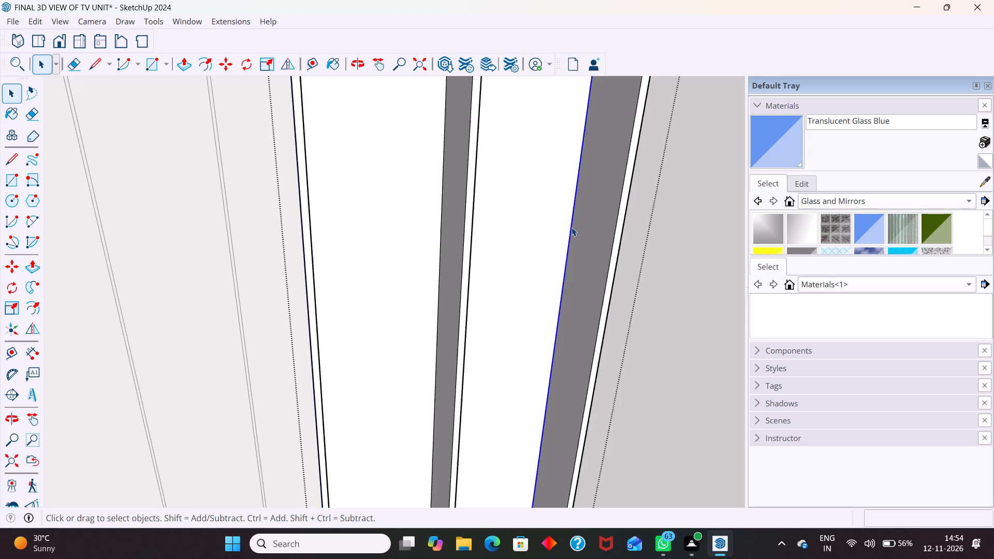
{"action": "right_click", "coordinate": [571, 227]}
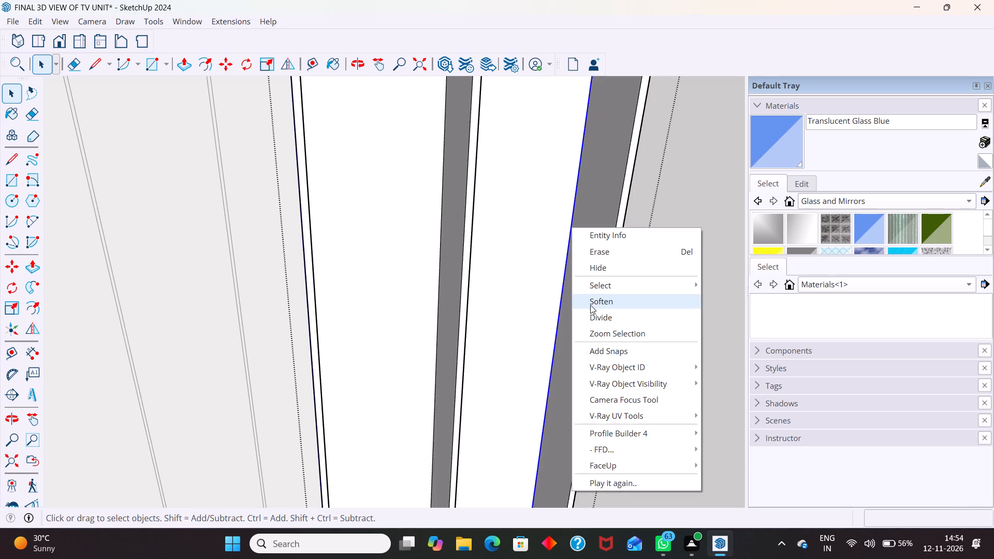
{"action": "left_click", "coordinate": [590, 314]}
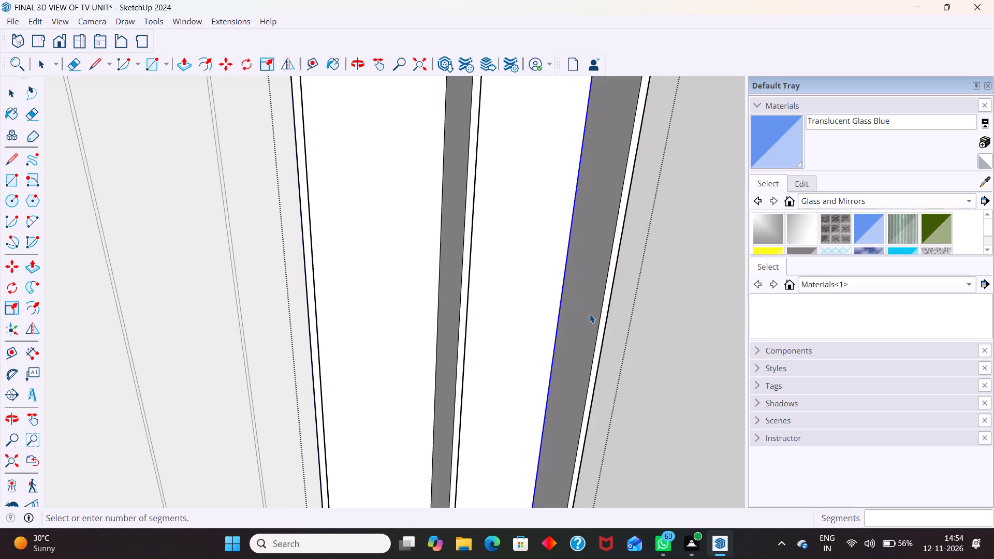
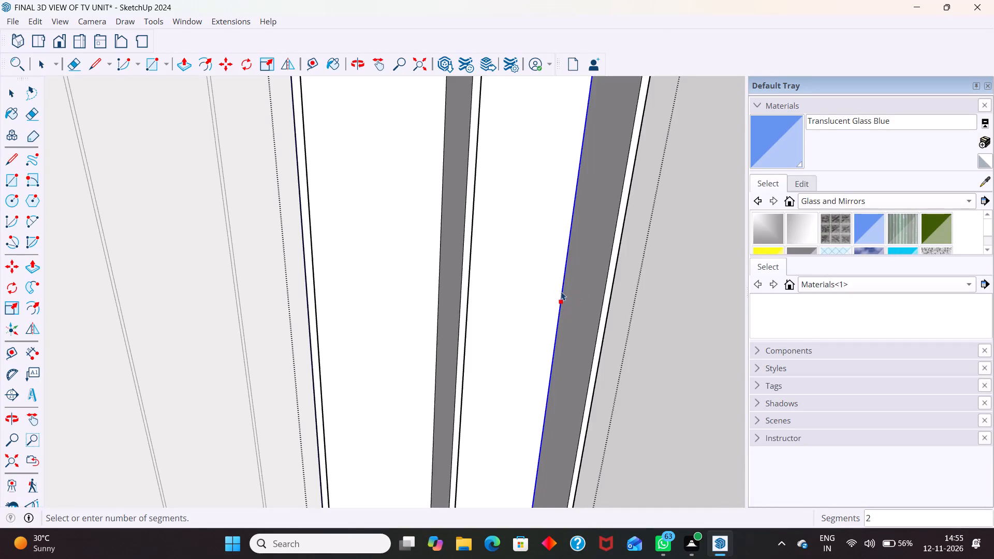
Divide the vertical back edge along the cabinet's outer side panel into 5 equal segments.
{"action": "scroll", "coordinate": [560, 294], "scroll_direction": "down", "scroll_amount": 6}
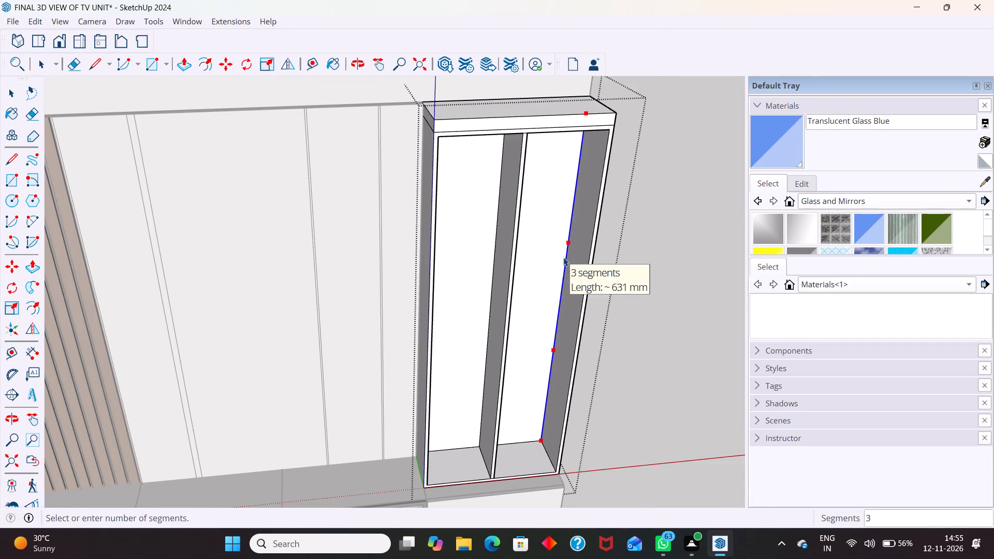
{"action": "key", "text": "5"}
{"action": "key", "text": "Return"}
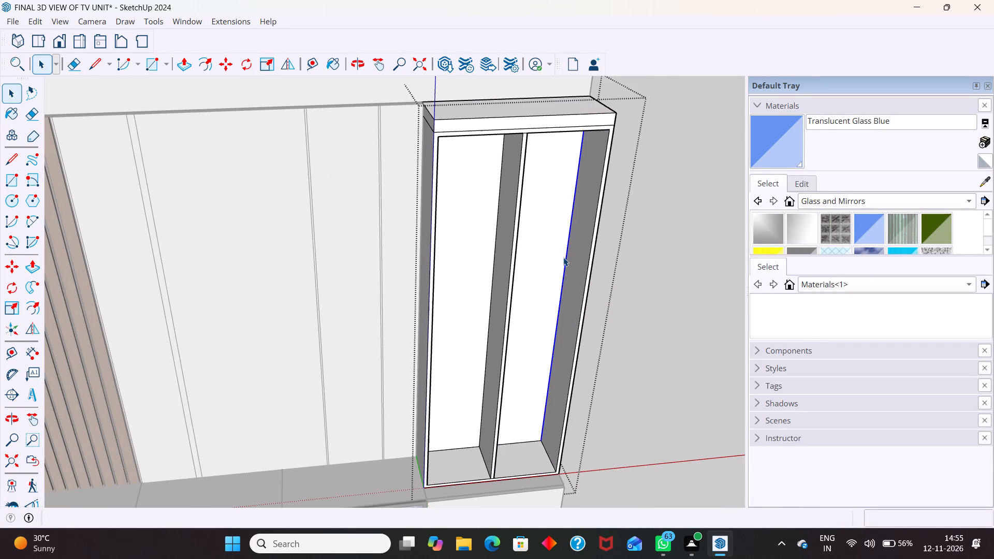
Draw a horizontal line across the back of both compartments from the uppermost division point to the opposite side panel.
{"action": "key", "text": "l"}
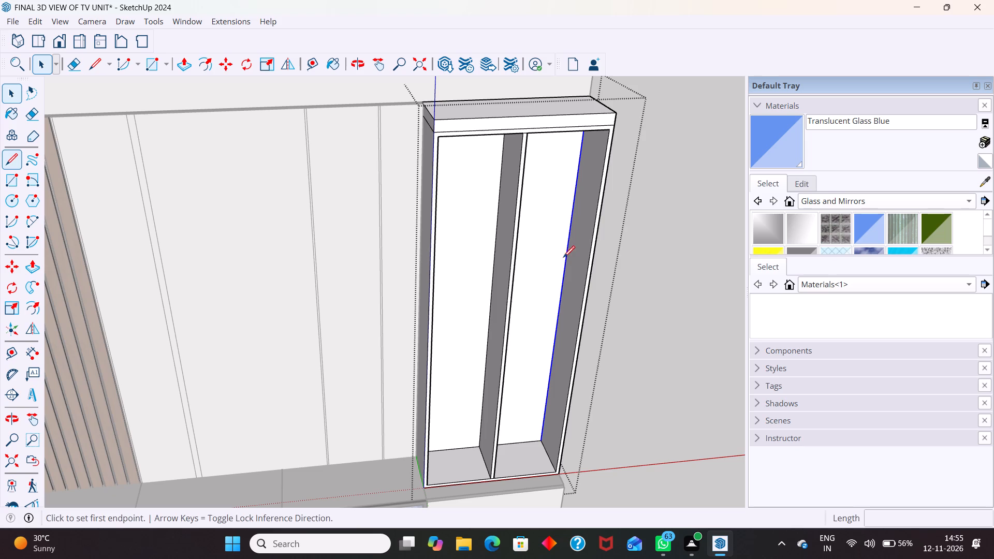
{"action": "left_click", "coordinate": [577, 196]}
{"action": "middle_click_drag", "start_coordinate": [481, 196], "coordinate": [435, 198]}
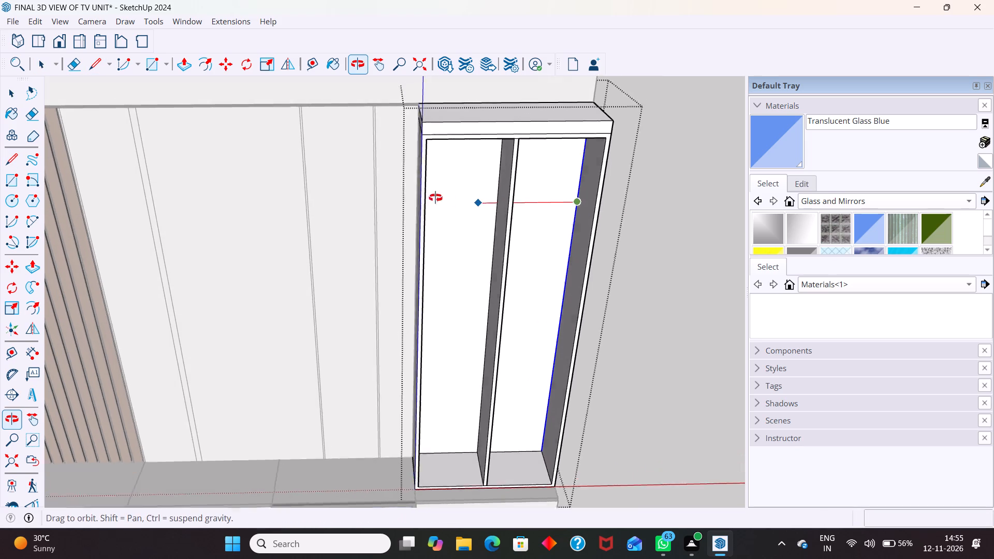
{"action": "middle_click_drag", "start_coordinate": [435, 198], "coordinate": [415, 193]}
{"action": "scroll", "coordinate": [412, 189], "scroll_direction": "up", "scroll_amount": 5}
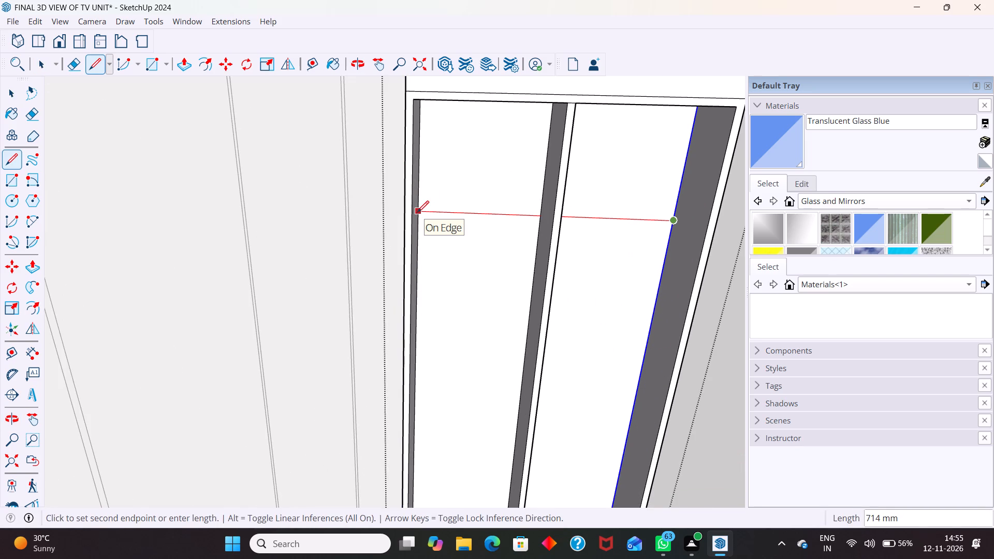
{"action": "left_click", "coordinate": [416, 211]}
{"action": "key", "text": "space"}
Copy both pieces of the horizontal line 9 mm upward on the back panel.
{"action": "scroll", "coordinate": [676, 225], "scroll_direction": "up", "scroll_amount": 2}
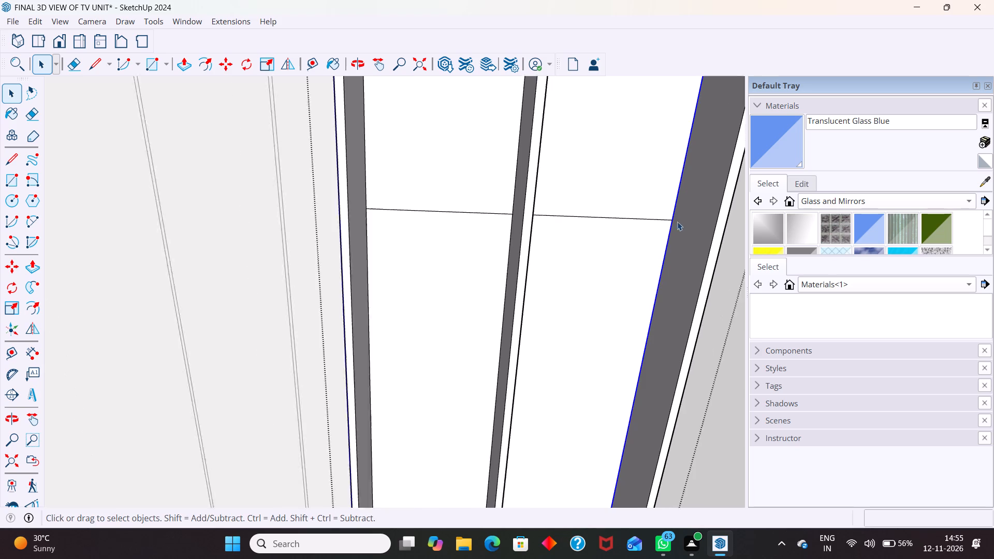
{"action": "scroll", "coordinate": [677, 222], "scroll_direction": "up", "scroll_amount": 1}
{"action": "left_click", "coordinate": [666, 219]}
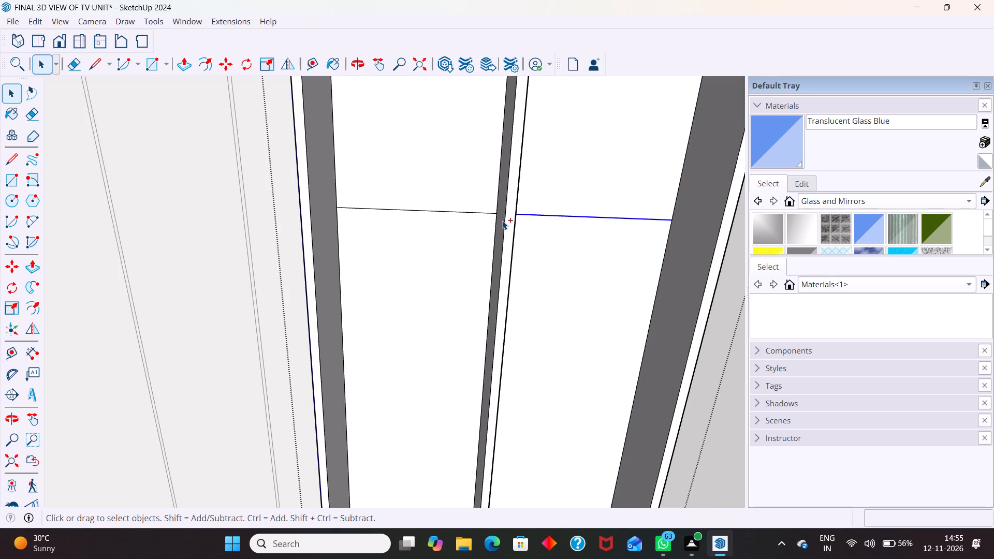
{"action": "left_click", "coordinate": [490, 213], "text": "ctrl"}
{"action": "key", "text": "m"}
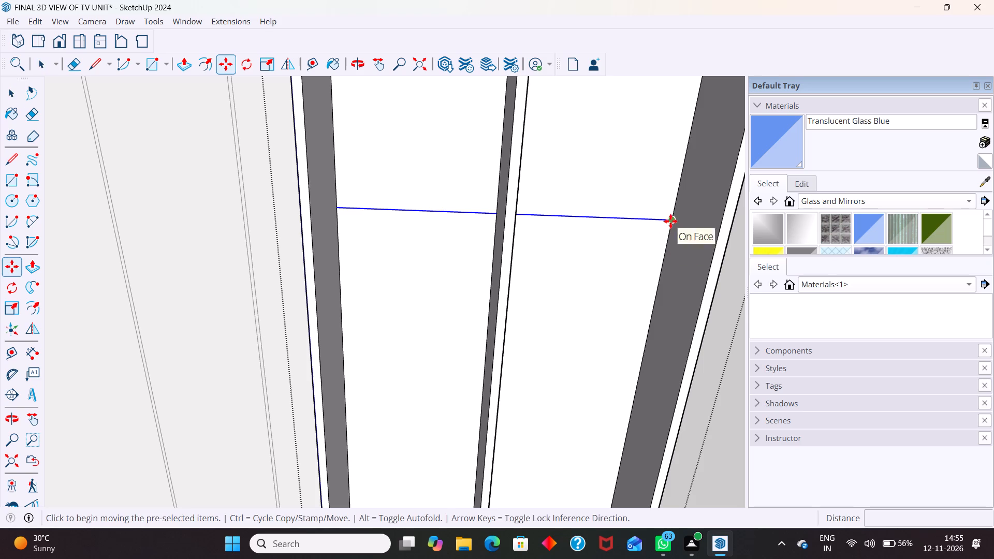
{"action": "left_click", "coordinate": [670, 221]}
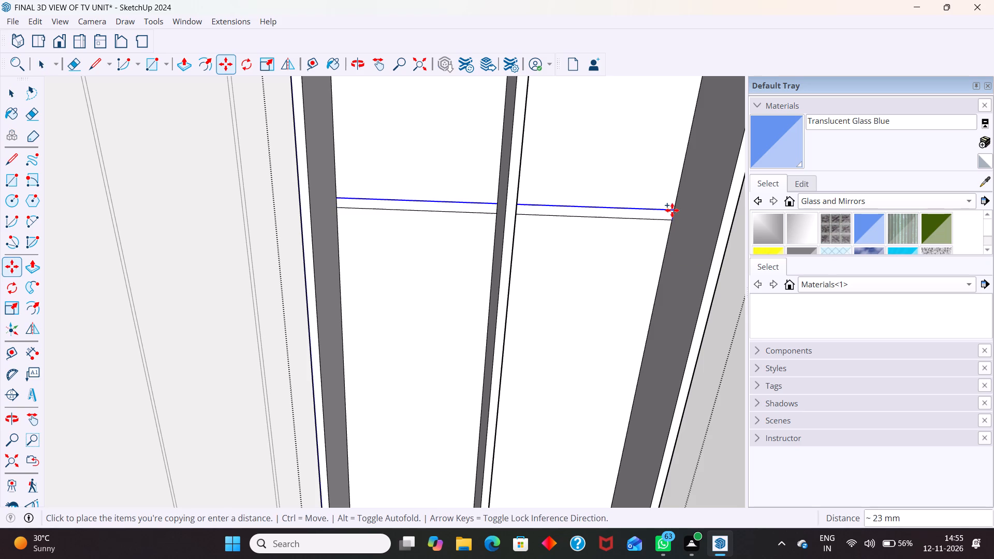
{"action": "key", "text": "9"}
{"action": "type", "text": "MM"}
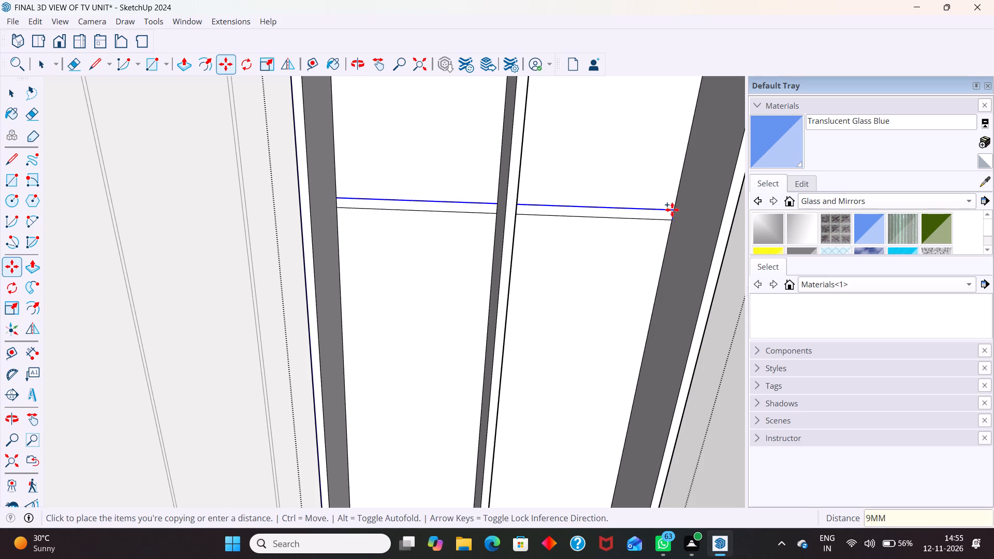
{"action": "key", "text": "Return"}
Copy the raised pair of lines 18 mm downward to outline the shelf thickness in both compartments.
{"action": "left_click", "coordinate": [674, 214]}
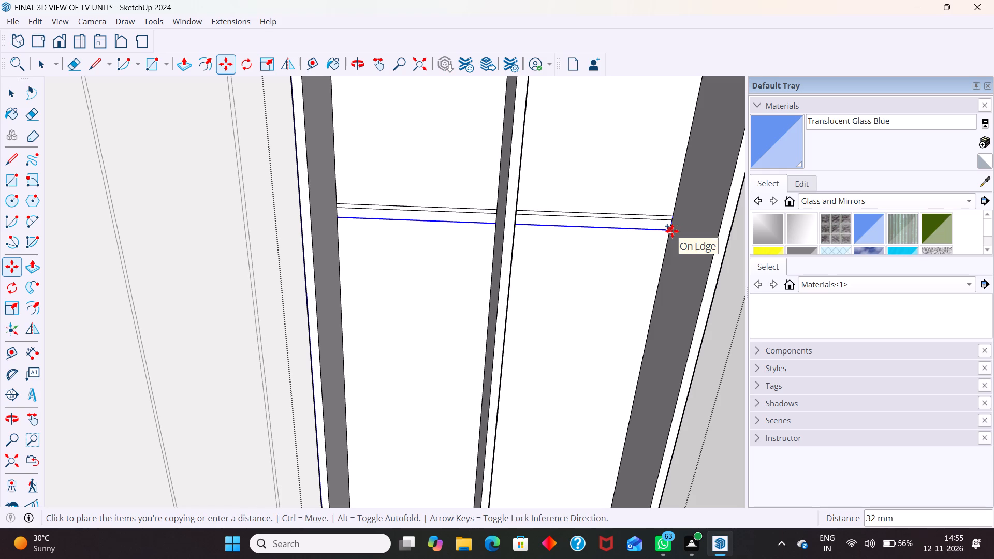
{"action": "type", "text": "18"}
{"action": "key", "text": "Return"}
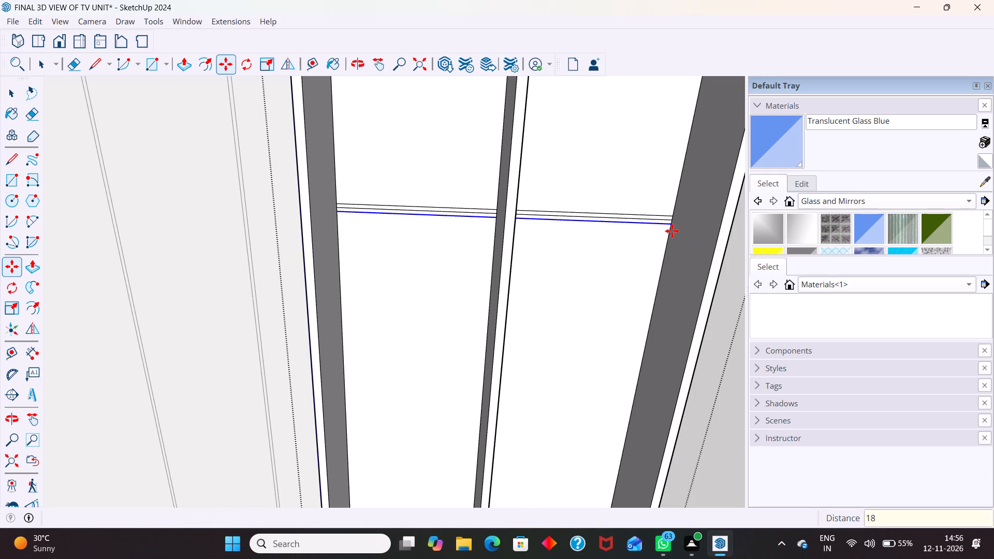
{"action": "key", "text": "space"}
Delete the original middle line between the two shelf outlines in each compartment.
{"action": "scroll", "coordinate": [662, 220], "scroll_direction": "up", "scroll_amount": 5}
{"action": "left_click", "coordinate": [662, 219]}
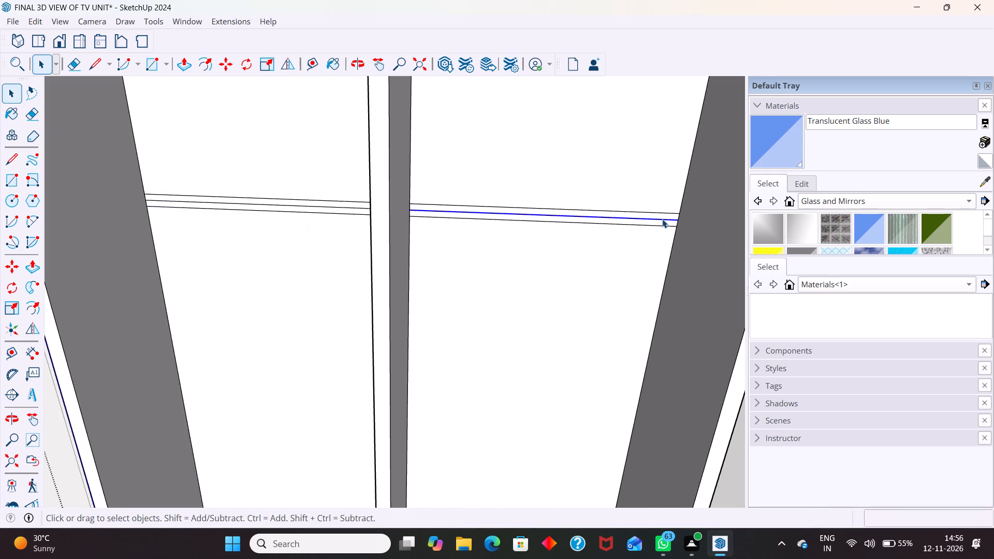
{"action": "key", "text": "Delete"}
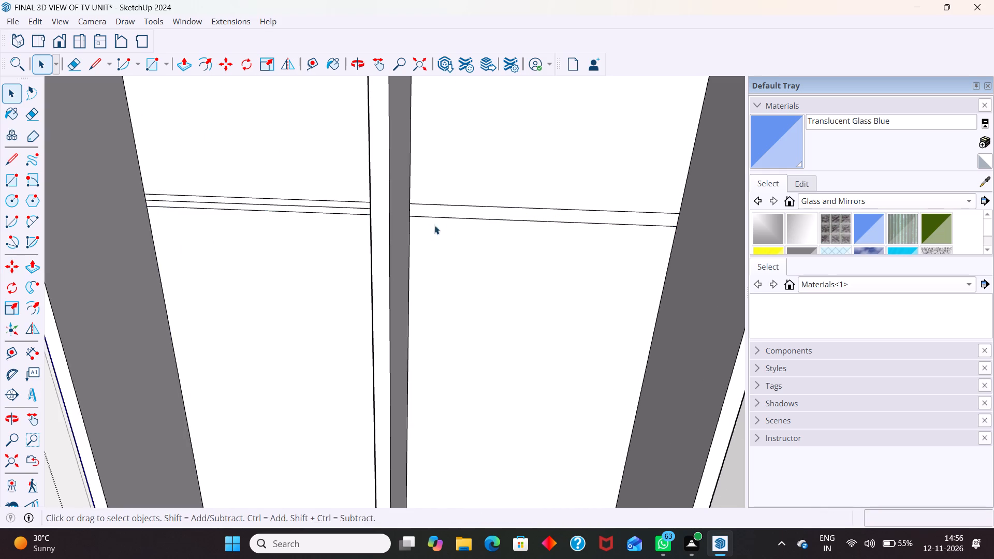
{"action": "left_click", "coordinate": [359, 208]}
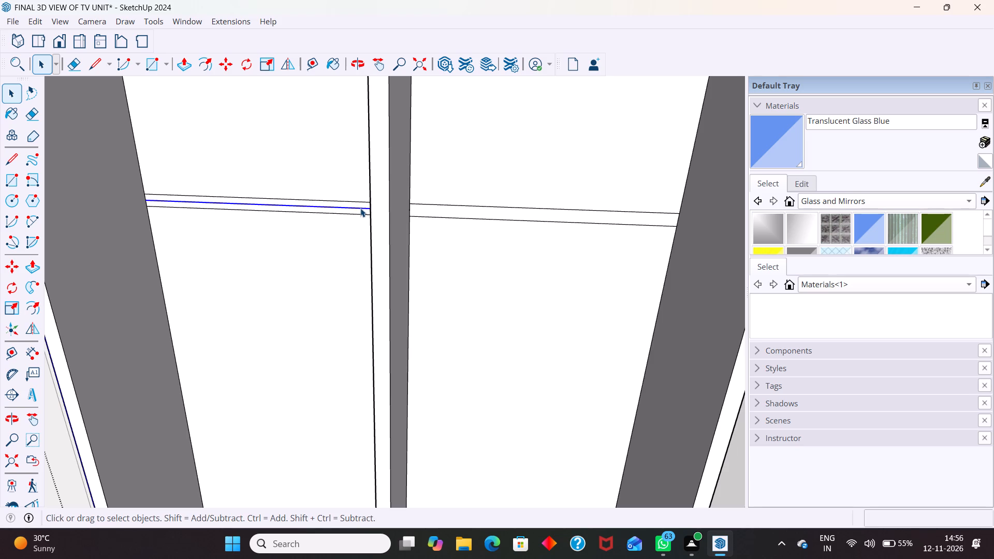
{"action": "key", "text": "Delete"}
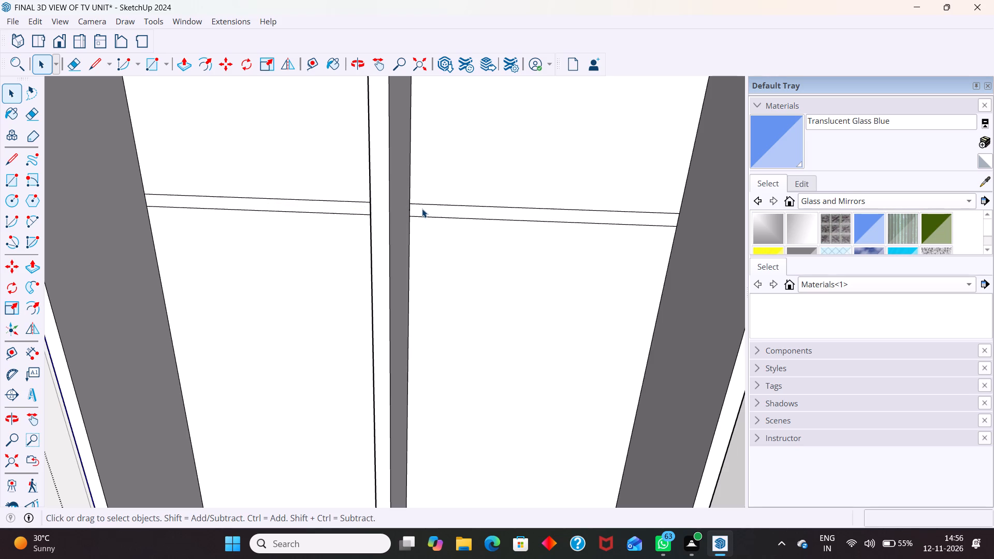
Copy the shelf strips of both compartments about 388 mm straight down to the second division point.
{"action": "left_click", "coordinate": [432, 213]}
{"action": "left_click", "coordinate": [352, 210], "text": "ctrl"}
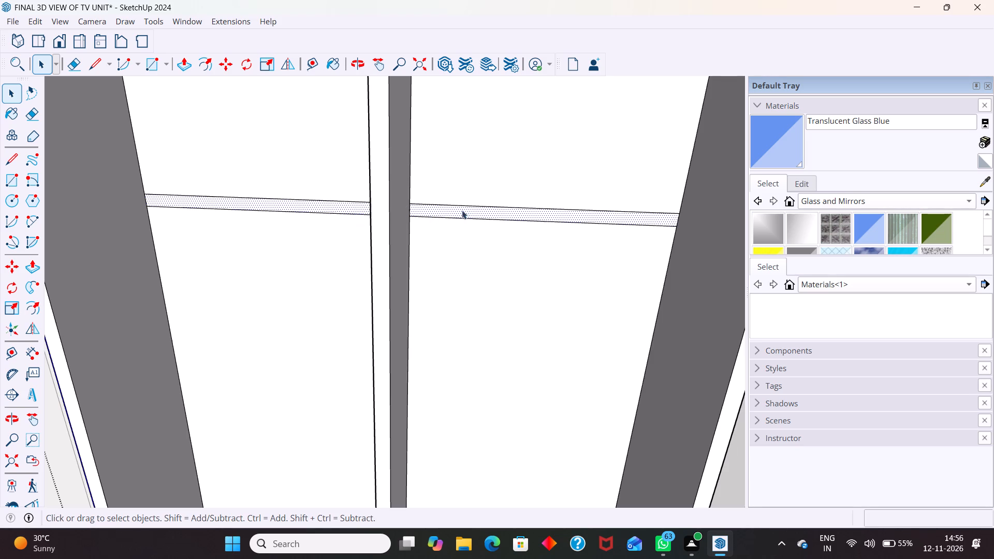
{"action": "scroll", "coordinate": [463, 213], "scroll_direction": "down", "scroll_amount": 8}
{"action": "key", "text": "m"}
{"action": "scroll", "coordinate": [526, 219], "scroll_direction": "up", "scroll_amount": 5}
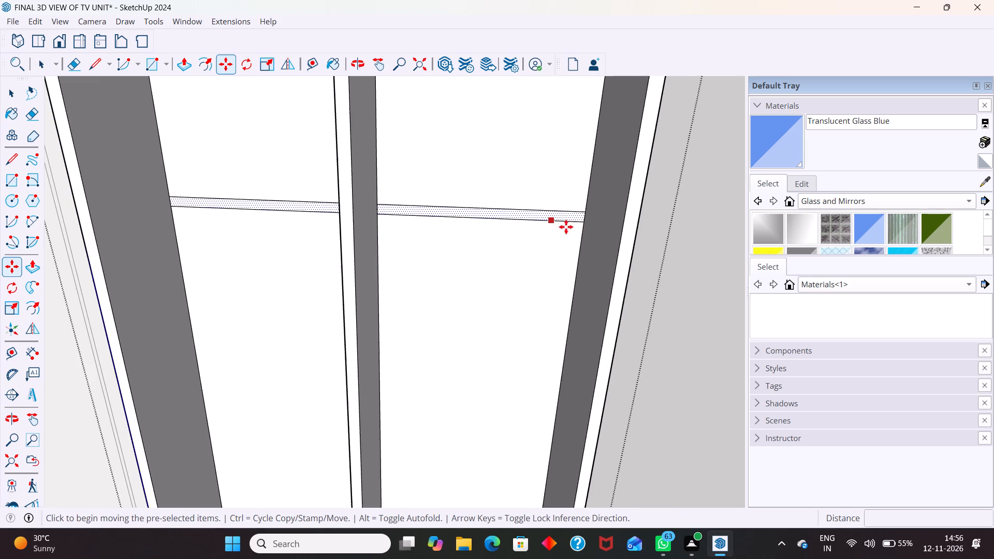
{"action": "left_click", "coordinate": [583, 210]}
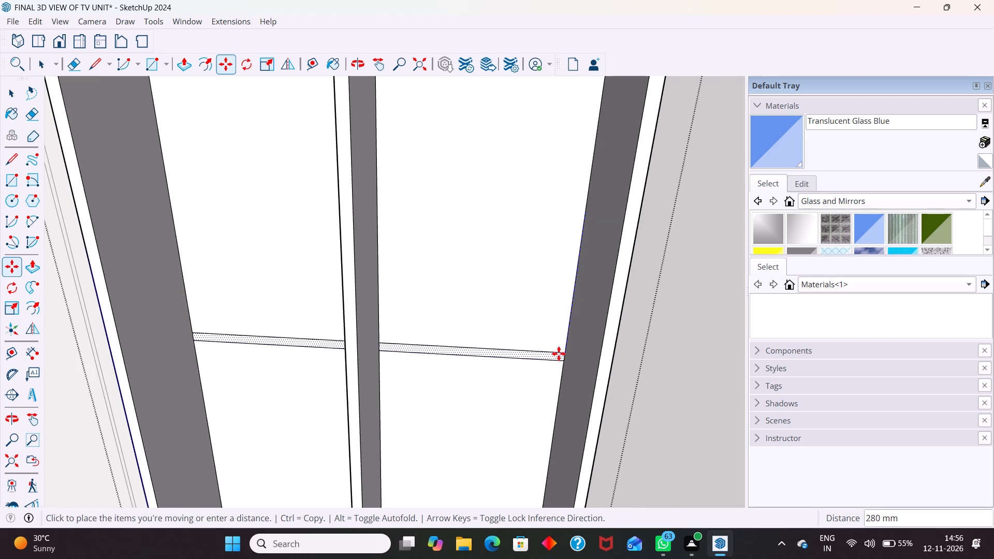
{"action": "scroll", "coordinate": [560, 360], "scroll_direction": "up", "scroll_amount": 5}
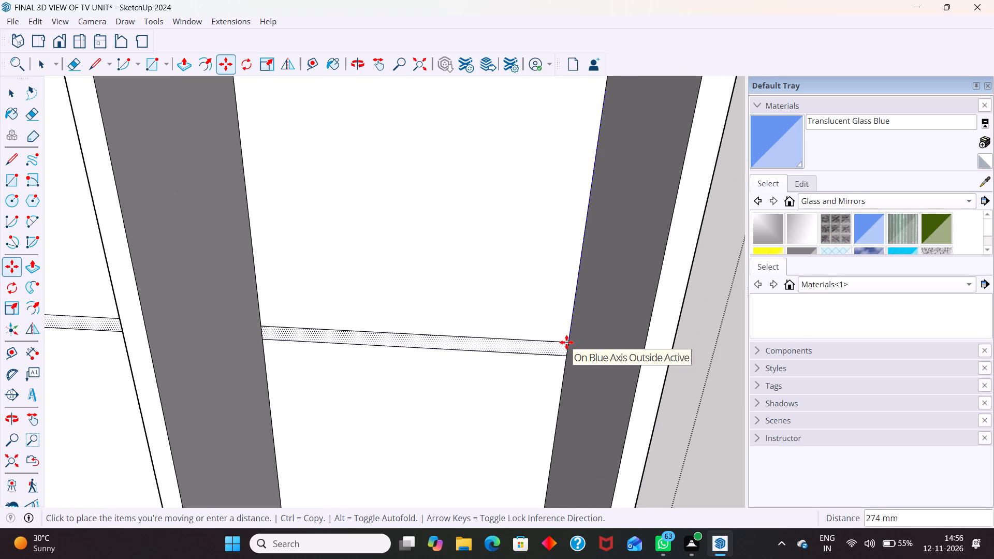
{"action": "key", "text": "Up"}
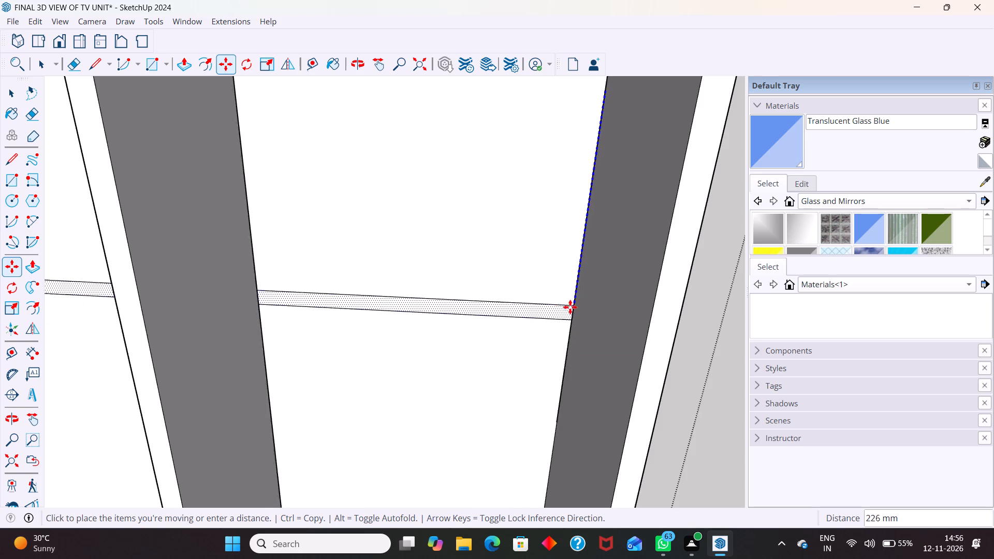
{"action": "scroll", "coordinate": [567, 328], "scroll_direction": "down", "scroll_amount": 7}
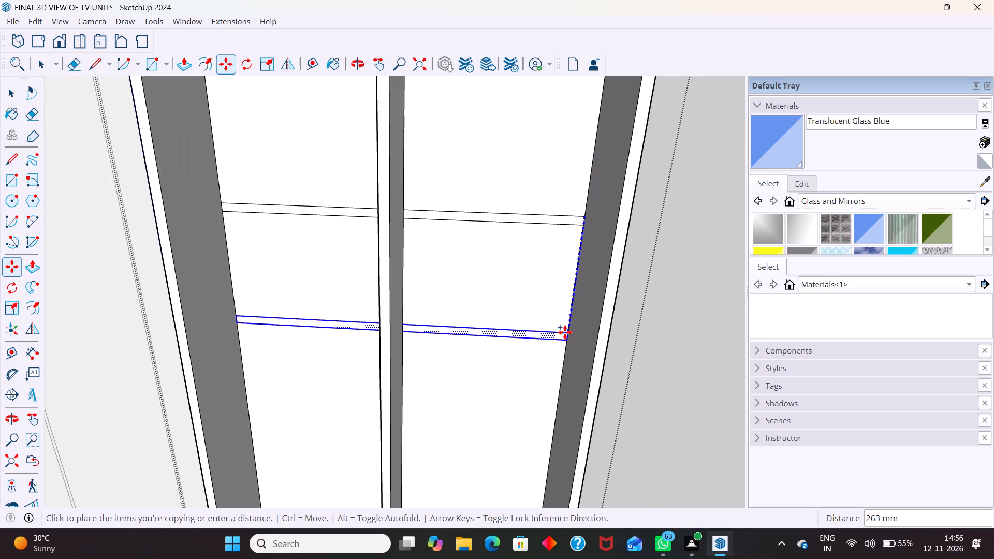
{"action": "scroll", "coordinate": [565, 341], "scroll_direction": "up", "scroll_amount": 4}
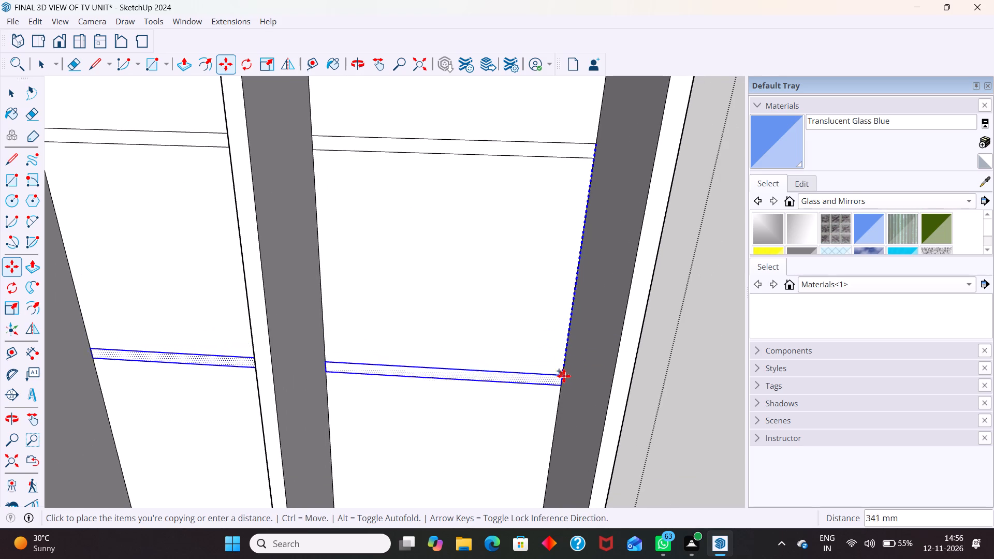
{"action": "left_click", "coordinate": [559, 400]}
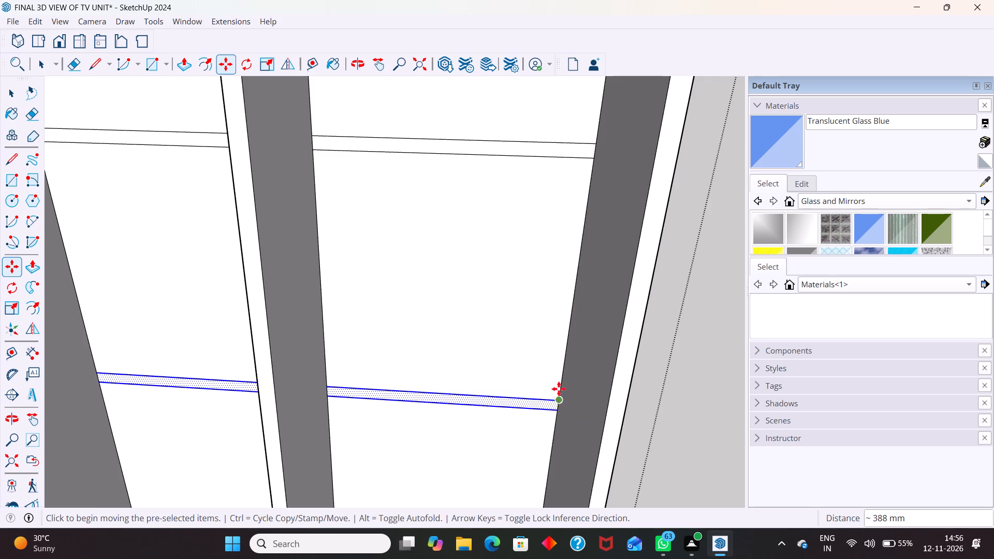
Copy the second pair of shelf strips about 379 mm down to the third division point.
{"action": "scroll", "coordinate": [552, 300], "scroll_direction": "down", "scroll_amount": 16}
{"action": "scroll", "coordinate": [561, 346], "scroll_direction": "up", "scroll_amount": 10}
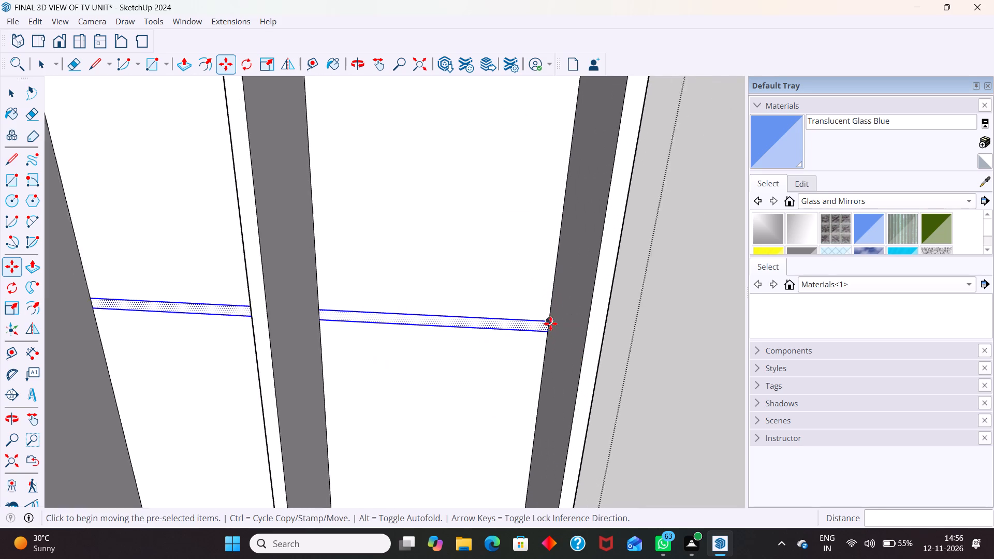
{"action": "scroll", "coordinate": [550, 323], "scroll_direction": "up", "scroll_amount": 2}
{"action": "left_click", "coordinate": [547, 319]}
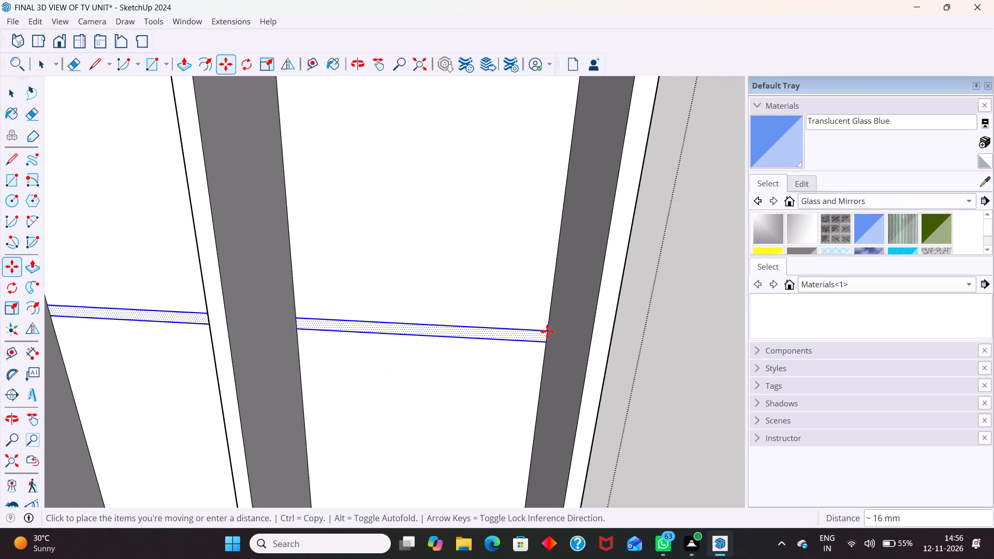
{"action": "scroll", "coordinate": [543, 342], "scroll_direction": "down", "scroll_amount": 4}
{"action": "scroll", "coordinate": [533, 288], "scroll_direction": "down", "scroll_amount": 8}
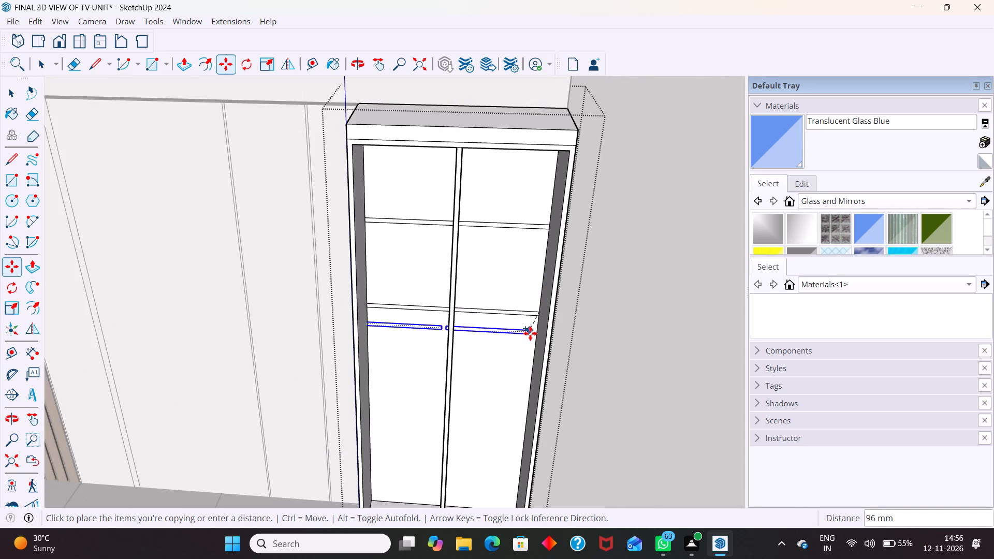
{"action": "scroll", "coordinate": [530, 336], "scroll_direction": "up", "scroll_amount": 8}
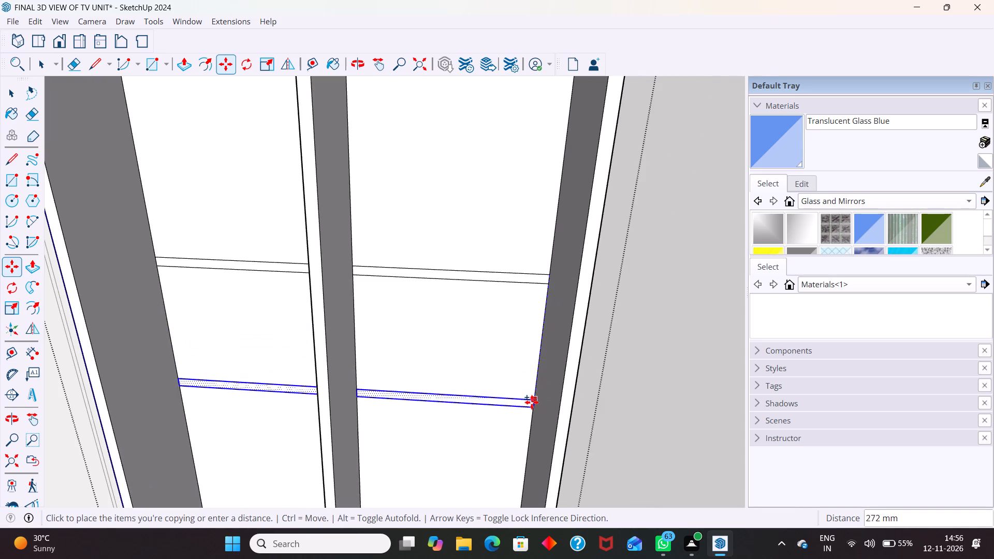
{"action": "scroll", "coordinate": [530, 430], "scroll_direction": "up", "scroll_amount": 5}
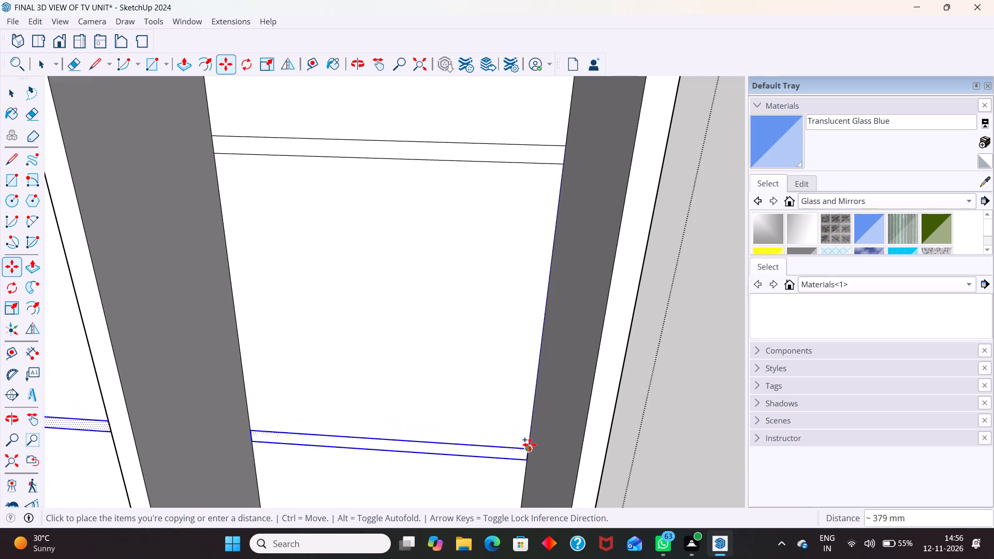
{"action": "left_click", "coordinate": [531, 450]}
Copy the third pair of shelf strips straight down to the fourth shelf level in both compartments and close the cabinet group.
{"action": "scroll", "coordinate": [534, 337], "scroll_direction": "down", "scroll_amount": 8}
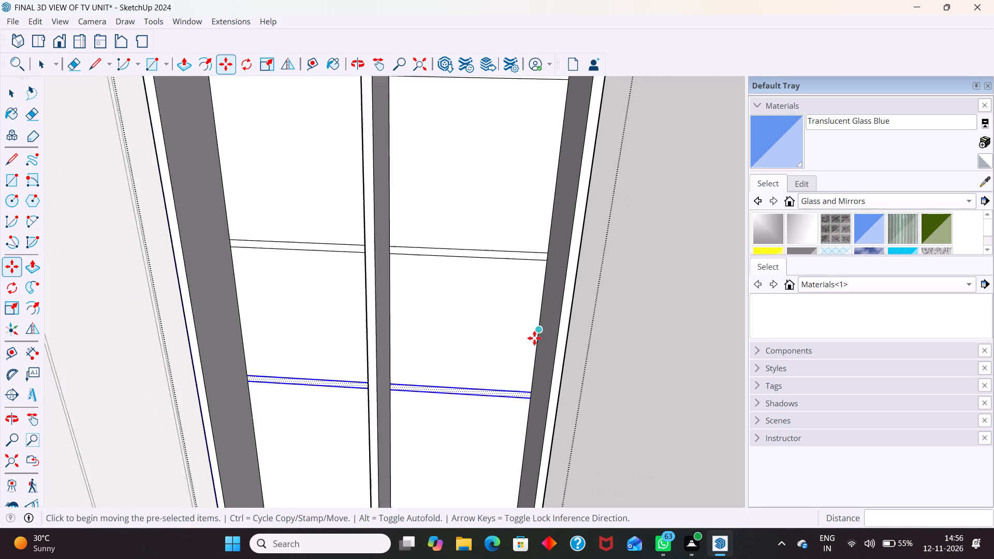
{"action": "scroll", "coordinate": [534, 338], "scroll_direction": "down", "scroll_amount": 1}
{"action": "scroll", "coordinate": [531, 400], "scroll_direction": "up", "scroll_amount": 7}
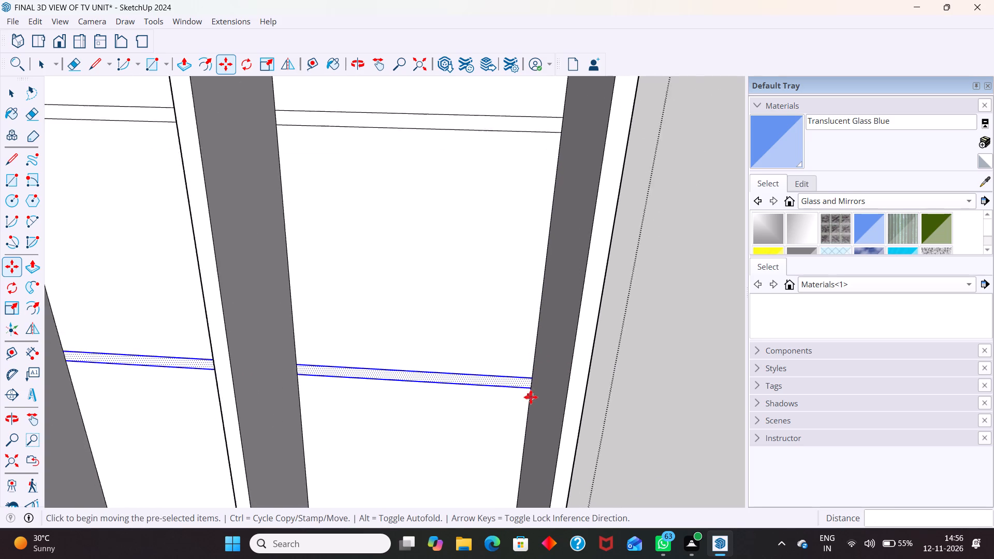
{"action": "scroll", "coordinate": [531, 397], "scroll_direction": "up", "scroll_amount": 1}
{"action": "left_click", "coordinate": [531, 372]}
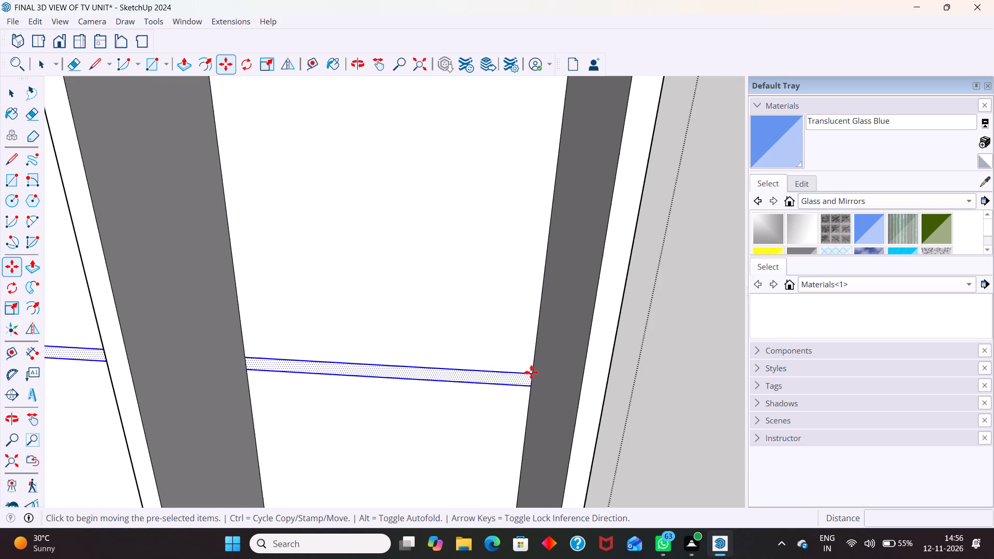
{"action": "scroll", "coordinate": [527, 389], "scroll_direction": "down", "scroll_amount": 13}
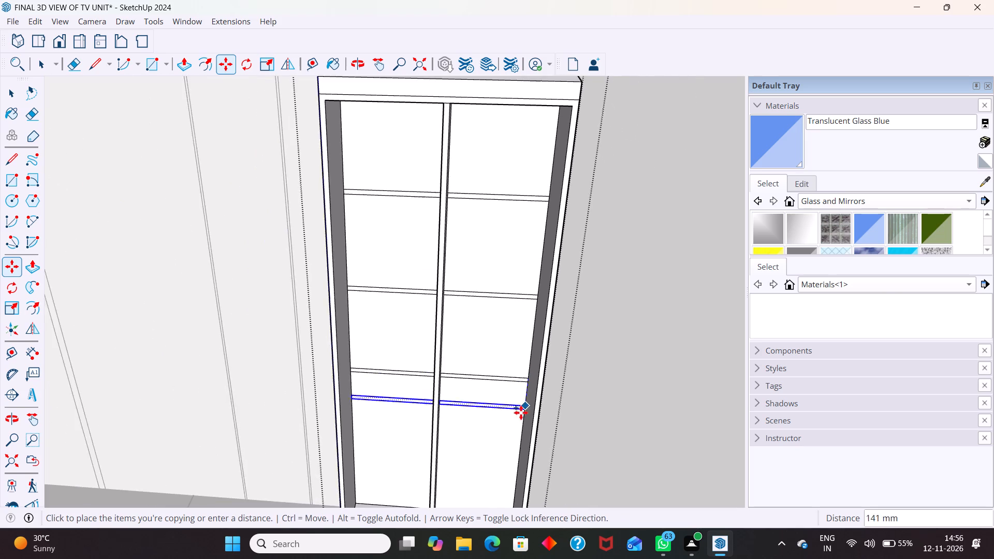
{"action": "scroll", "coordinate": [521, 423], "scroll_direction": "up", "scroll_amount": 4}
{"action": "scroll", "coordinate": [516, 428], "scroll_direction": "down", "scroll_amount": 9}
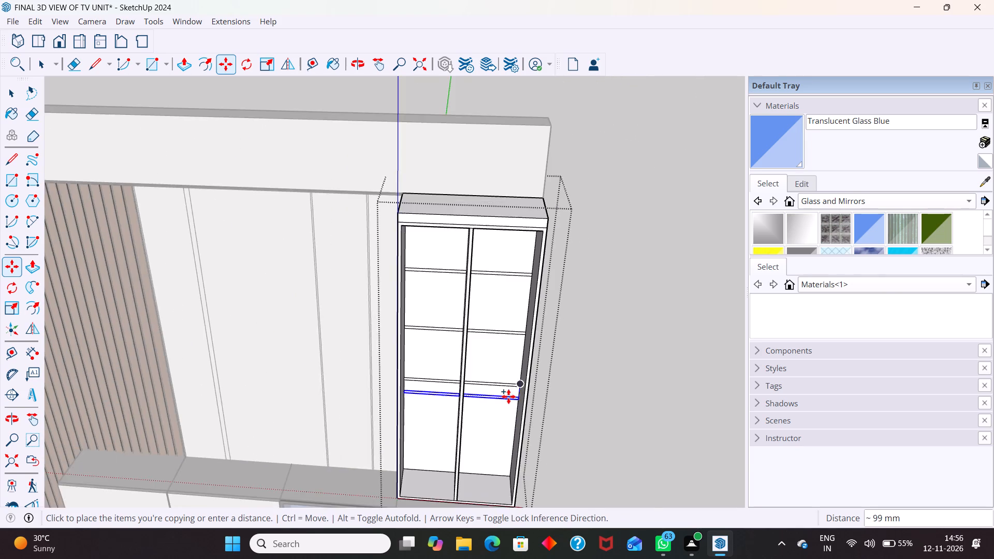
{"action": "scroll", "coordinate": [507, 396], "scroll_direction": "down", "scroll_amount": 2}
{"action": "scroll", "coordinate": [511, 433], "scroll_direction": "up", "scroll_amount": 3}
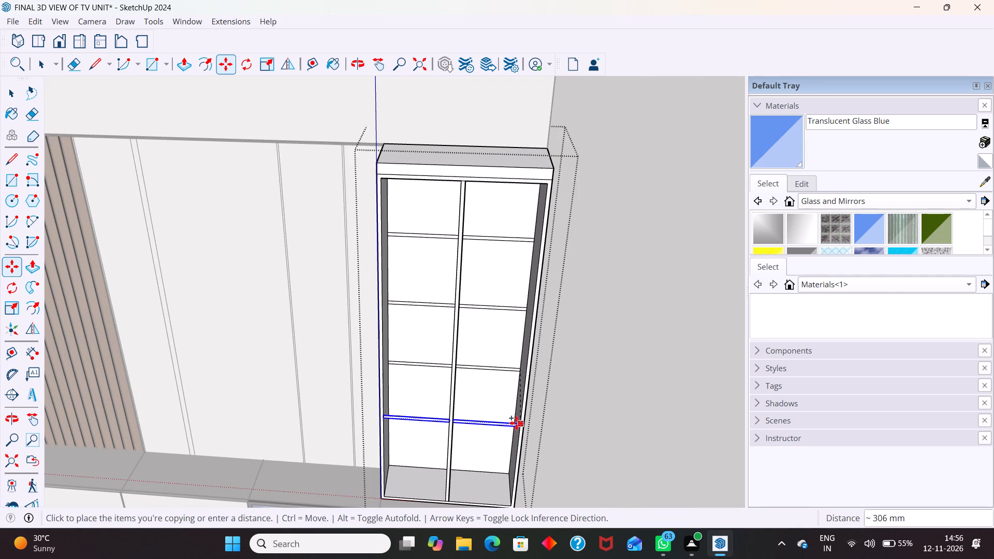
{"action": "left_click", "coordinate": [514, 422]}
{"action": "key", "text": "space"}
{"action": "scroll", "coordinate": [511, 444], "scroll_direction": "up", "scroll_amount": 3}
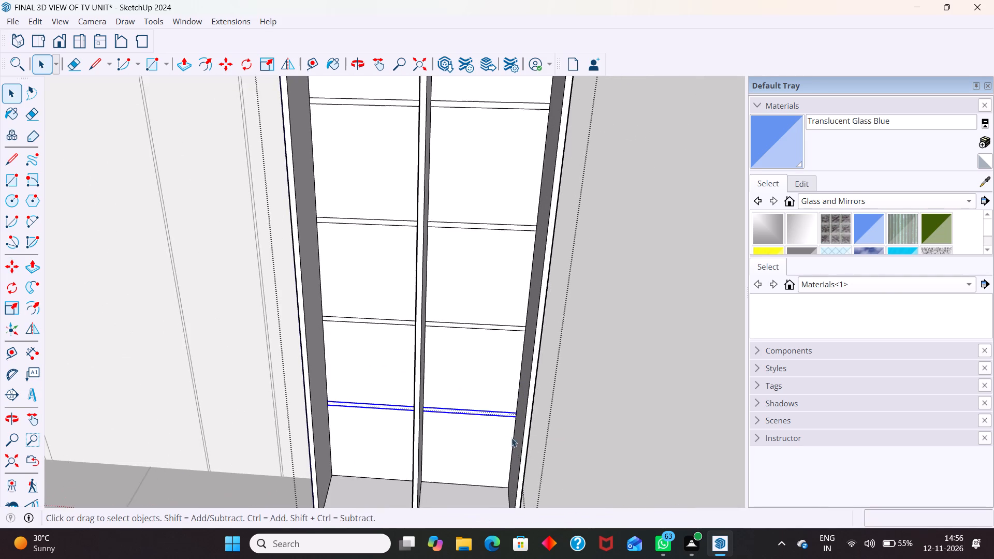
{"action": "scroll", "coordinate": [511, 438], "scroll_direction": "up", "scroll_amount": 4}
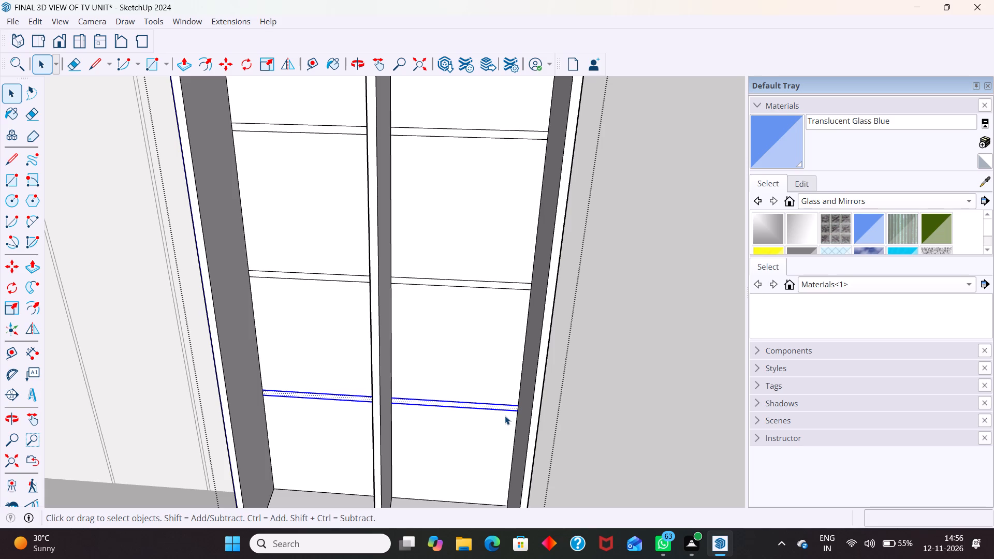
{"action": "key", "text": "space"}
{"action": "scroll", "coordinate": [600, 258], "scroll_direction": "down", "scroll_amount": 12}
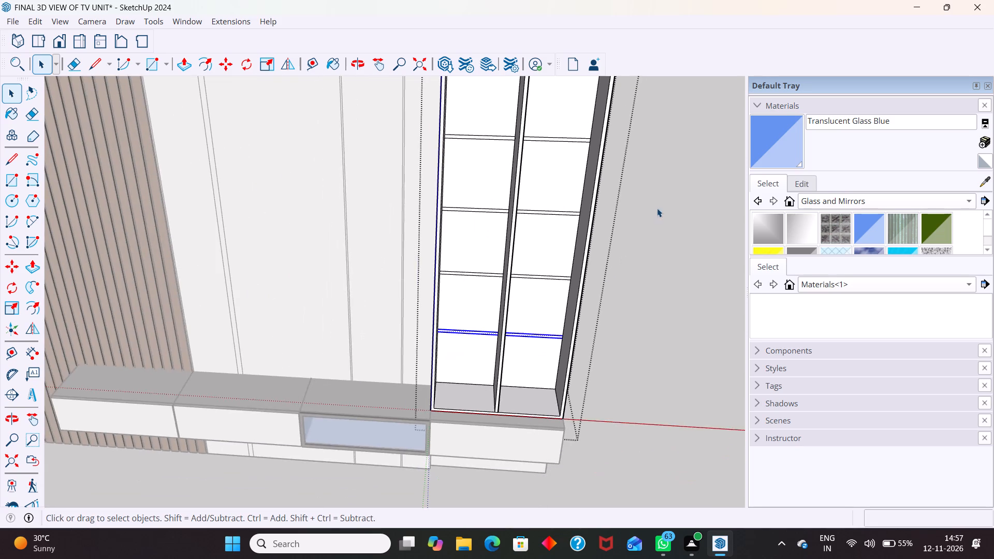
{"action": "left_click", "coordinate": [657, 208]}
Reopen the cabinet group and Push/Pull the top shelf strips of the right and left compartments 254 mm forward.
{"action": "middle_click_drag", "start_coordinate": [524, 323], "coordinate": [580, 255]}
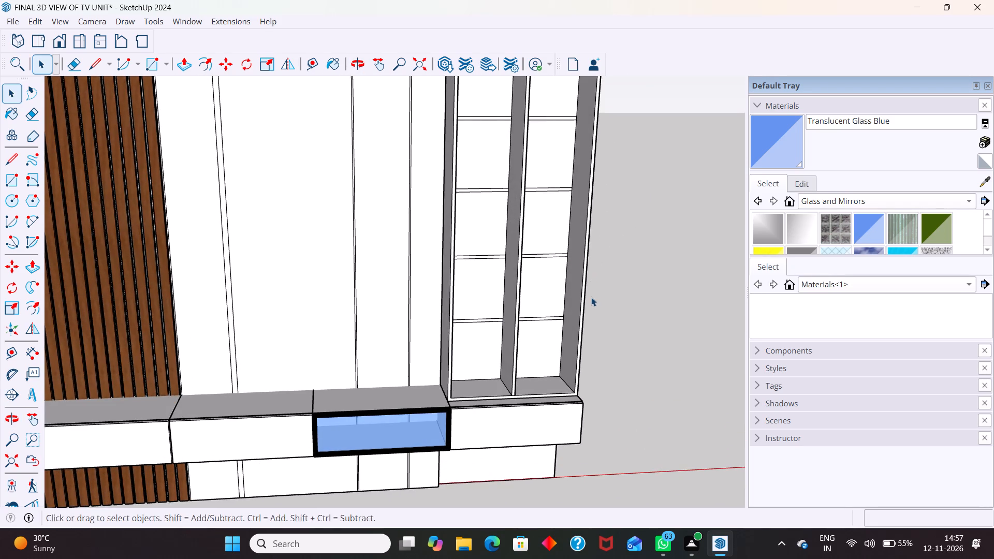
{"action": "middle_click_drag", "start_coordinate": [590, 298], "coordinate": [448, 295]}
{"action": "scroll", "coordinate": [454, 289], "scroll_direction": "down", "scroll_amount": 4}
{"action": "middle_click_drag", "start_coordinate": [482, 331], "coordinate": [540, 344]}
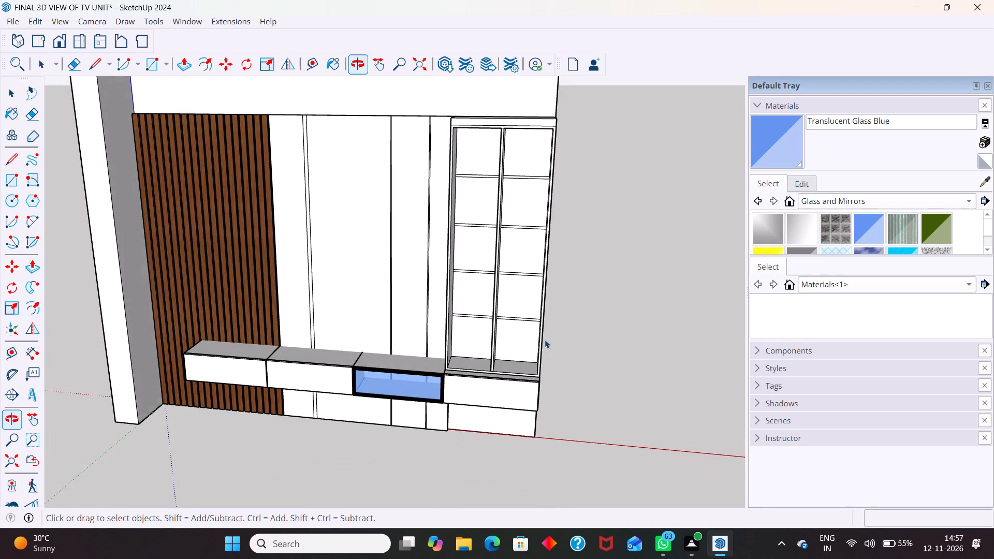
{"action": "scroll", "coordinate": [544, 309], "scroll_direction": "down", "scroll_amount": 4}
{"action": "scroll", "coordinate": [536, 185], "scroll_direction": "up", "scroll_amount": 19}
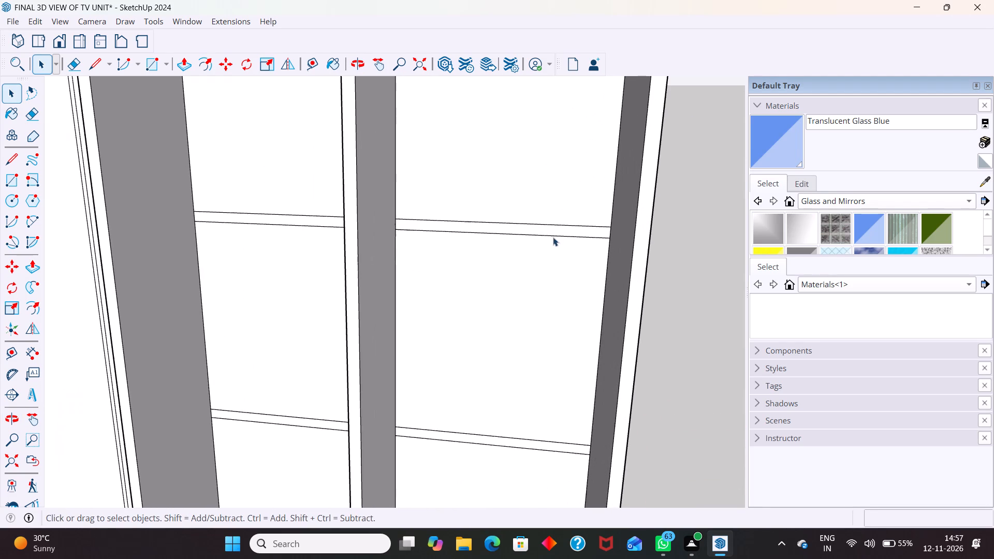
{"action": "left_click", "coordinate": [559, 230]}
{"action": "triple_click", "coordinate": [559, 230]}
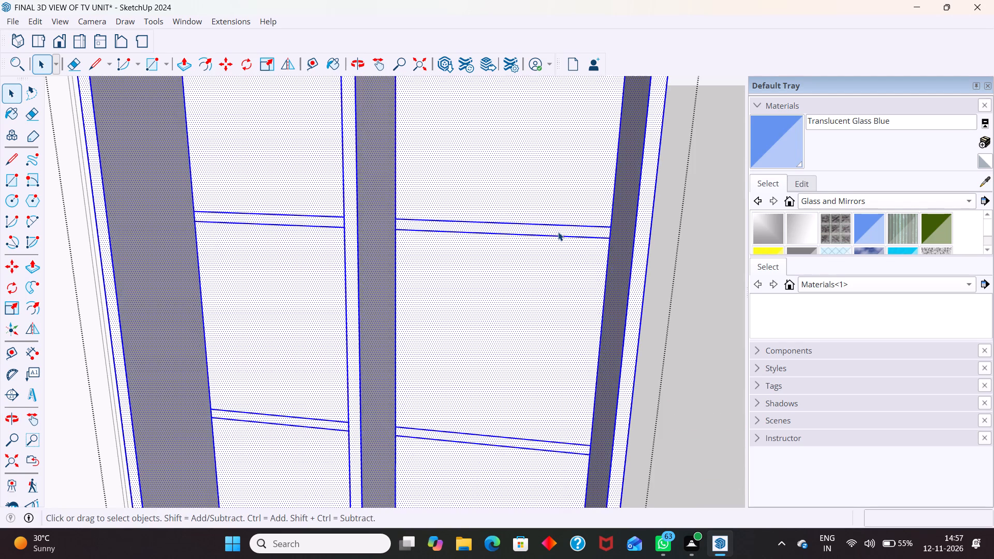
{"action": "left_click", "coordinate": [558, 232]}
{"action": "key", "text": "p"}
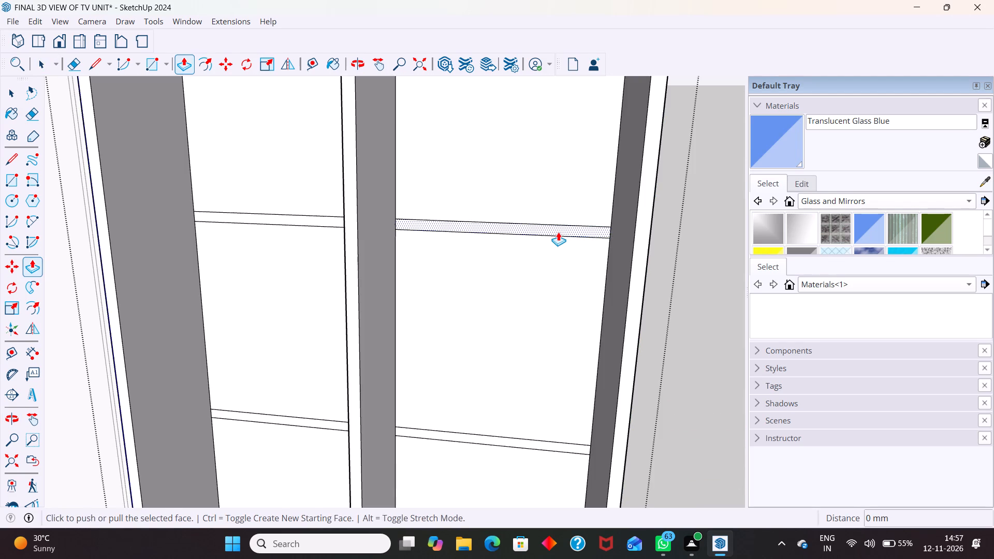
{"action": "left_click", "coordinate": [559, 230]}
{"action": "scroll", "coordinate": [550, 188], "scroll_direction": "down", "scroll_amount": 6}
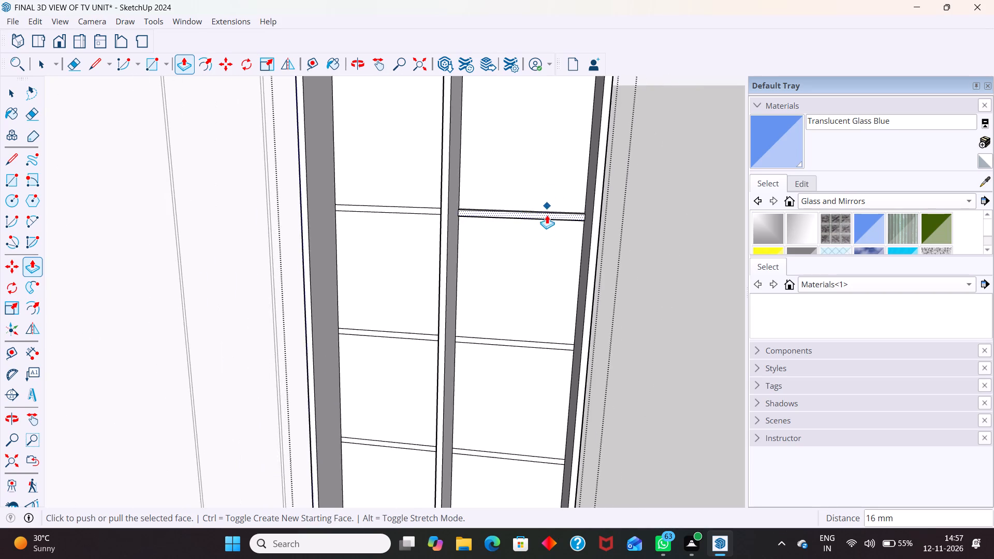
{"action": "middle_click_drag", "start_coordinate": [549, 230], "coordinate": [464, 321]}
{"action": "key", "text": "ctrl+z"}
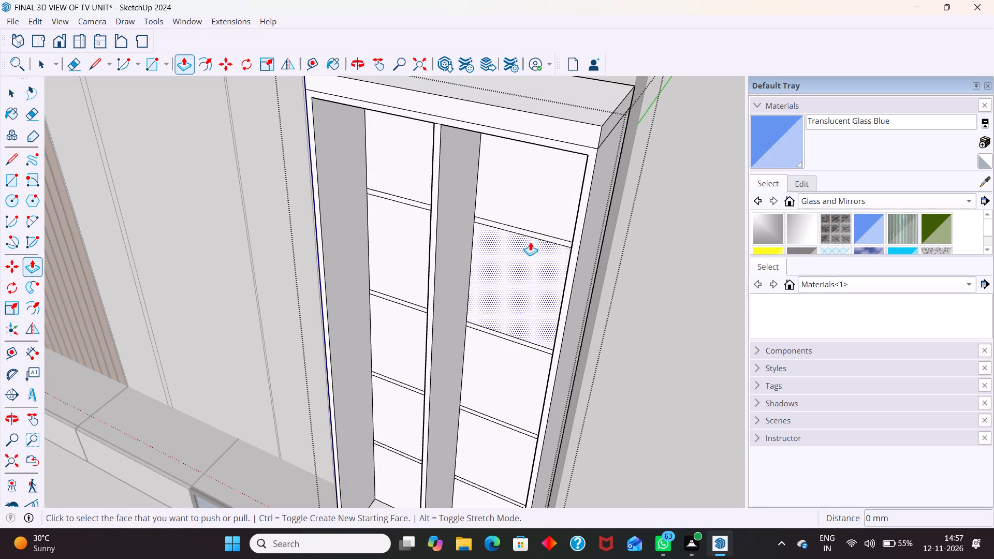
{"action": "left_click_drag", "start_coordinate": [531, 236], "coordinate": [469, 271]}
{"action": "scroll", "coordinate": [507, 233], "scroll_direction": "down", "scroll_amount": 5}
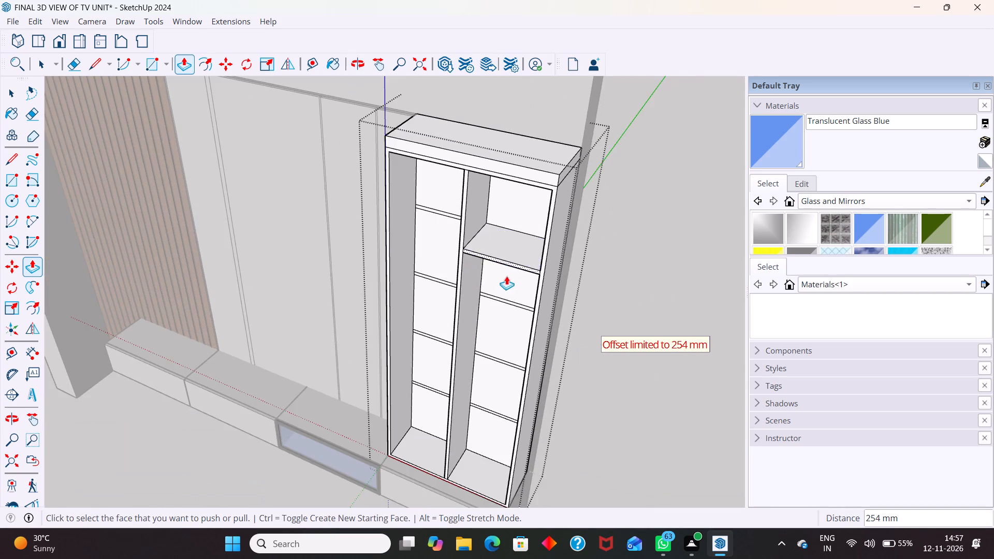
{"action": "middle_click_drag", "start_coordinate": [524, 282], "coordinate": [590, 249]}
{"action": "scroll", "coordinate": [494, 188], "scroll_direction": "up", "scroll_amount": 3}
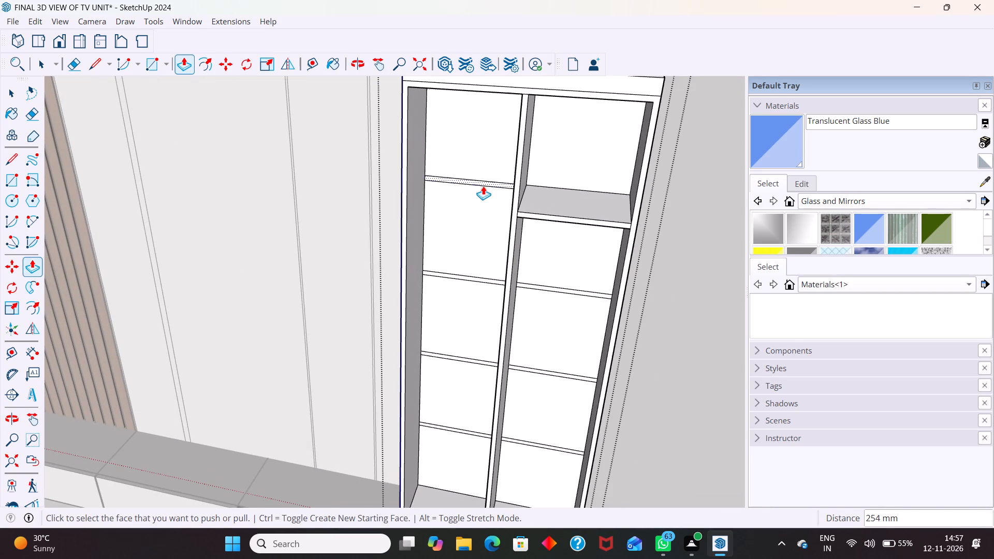
{"action": "left_click_drag", "start_coordinate": [483, 185], "coordinate": [429, 226]}
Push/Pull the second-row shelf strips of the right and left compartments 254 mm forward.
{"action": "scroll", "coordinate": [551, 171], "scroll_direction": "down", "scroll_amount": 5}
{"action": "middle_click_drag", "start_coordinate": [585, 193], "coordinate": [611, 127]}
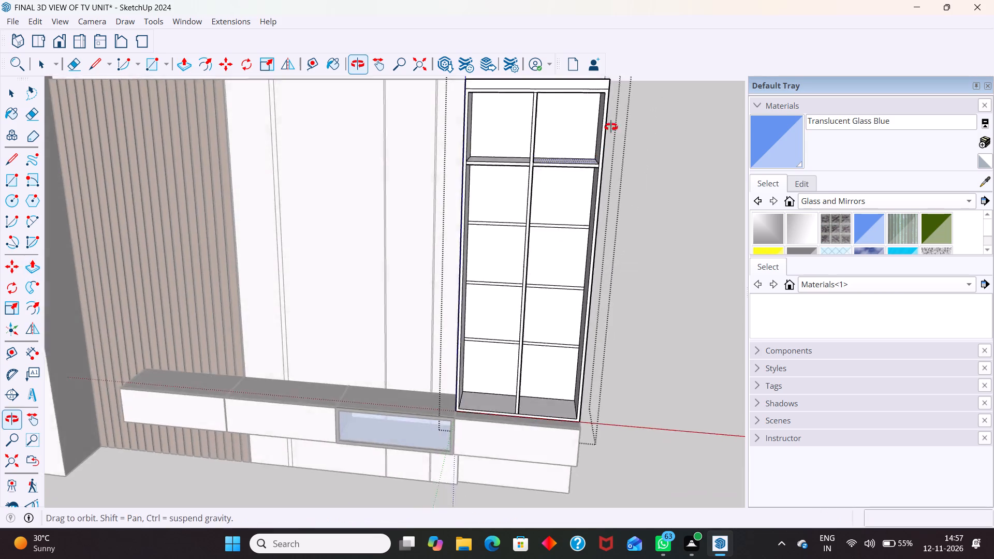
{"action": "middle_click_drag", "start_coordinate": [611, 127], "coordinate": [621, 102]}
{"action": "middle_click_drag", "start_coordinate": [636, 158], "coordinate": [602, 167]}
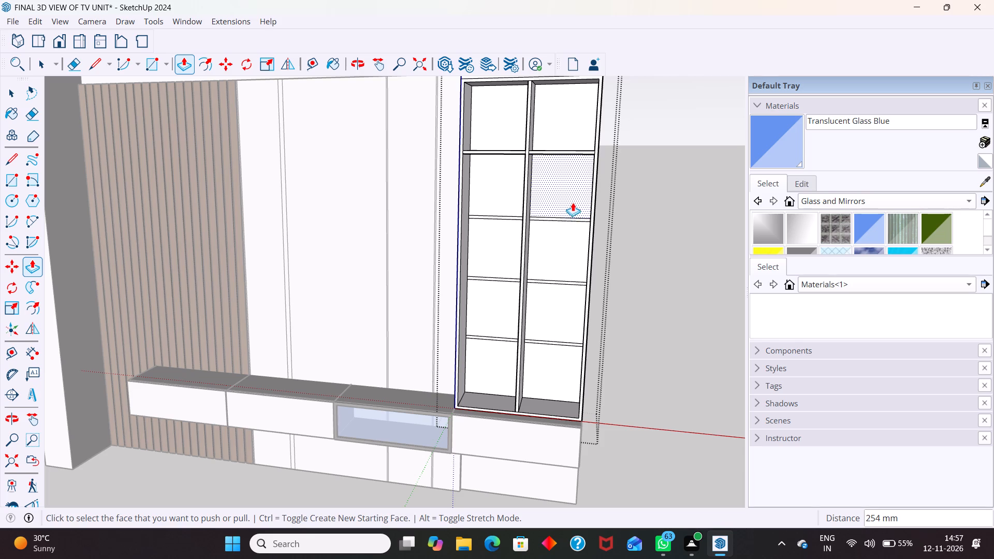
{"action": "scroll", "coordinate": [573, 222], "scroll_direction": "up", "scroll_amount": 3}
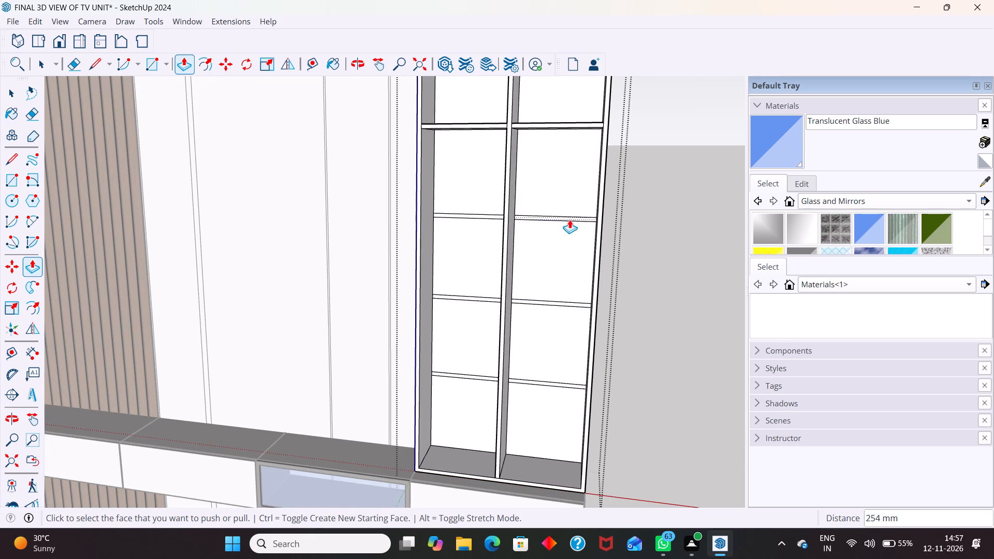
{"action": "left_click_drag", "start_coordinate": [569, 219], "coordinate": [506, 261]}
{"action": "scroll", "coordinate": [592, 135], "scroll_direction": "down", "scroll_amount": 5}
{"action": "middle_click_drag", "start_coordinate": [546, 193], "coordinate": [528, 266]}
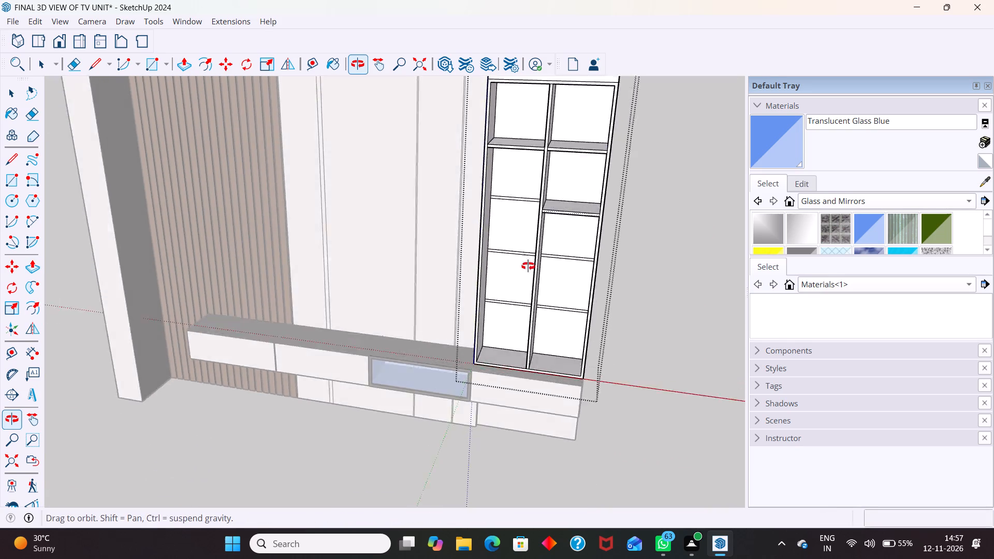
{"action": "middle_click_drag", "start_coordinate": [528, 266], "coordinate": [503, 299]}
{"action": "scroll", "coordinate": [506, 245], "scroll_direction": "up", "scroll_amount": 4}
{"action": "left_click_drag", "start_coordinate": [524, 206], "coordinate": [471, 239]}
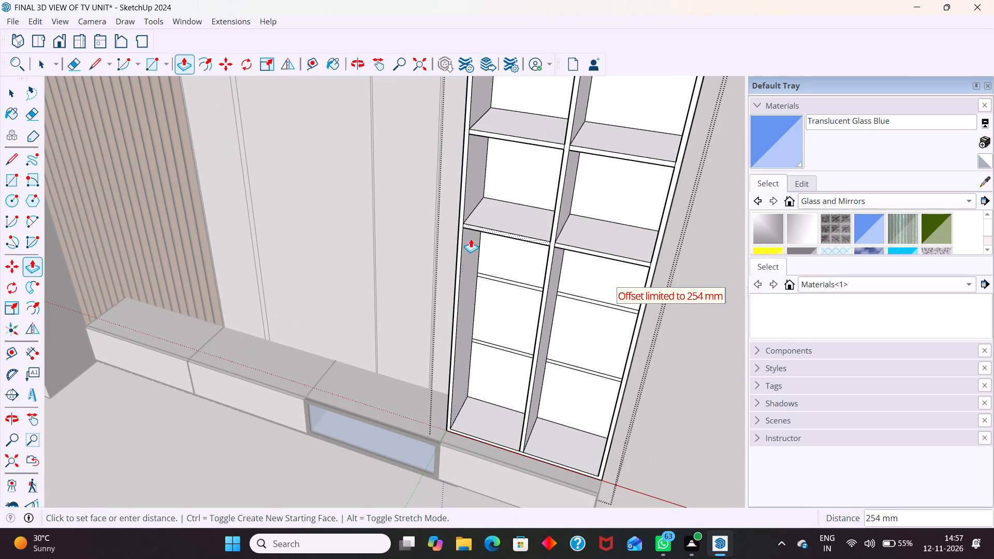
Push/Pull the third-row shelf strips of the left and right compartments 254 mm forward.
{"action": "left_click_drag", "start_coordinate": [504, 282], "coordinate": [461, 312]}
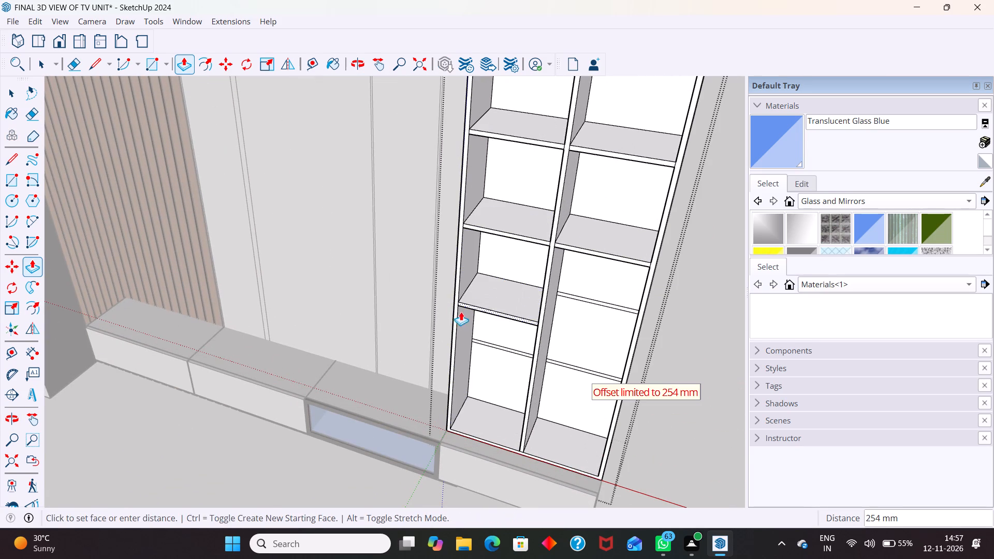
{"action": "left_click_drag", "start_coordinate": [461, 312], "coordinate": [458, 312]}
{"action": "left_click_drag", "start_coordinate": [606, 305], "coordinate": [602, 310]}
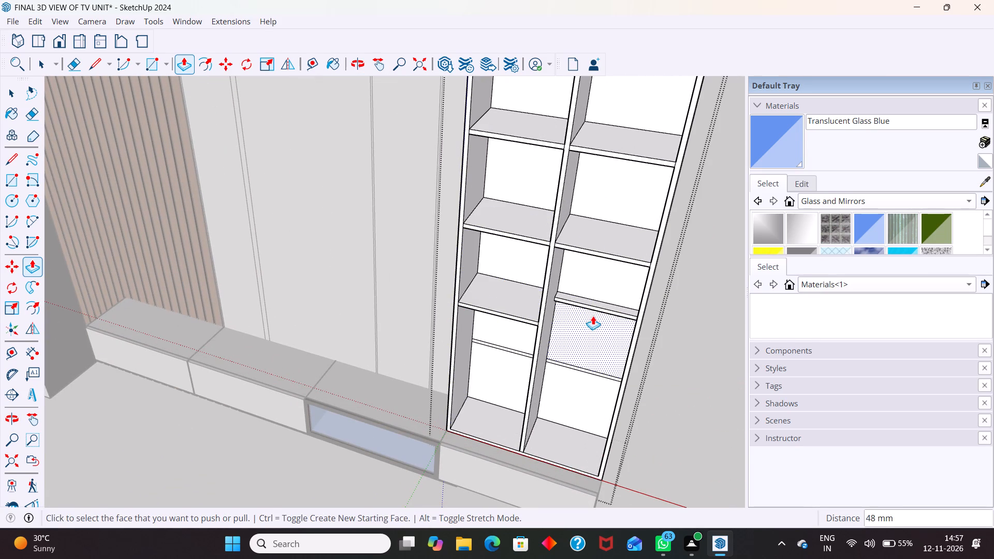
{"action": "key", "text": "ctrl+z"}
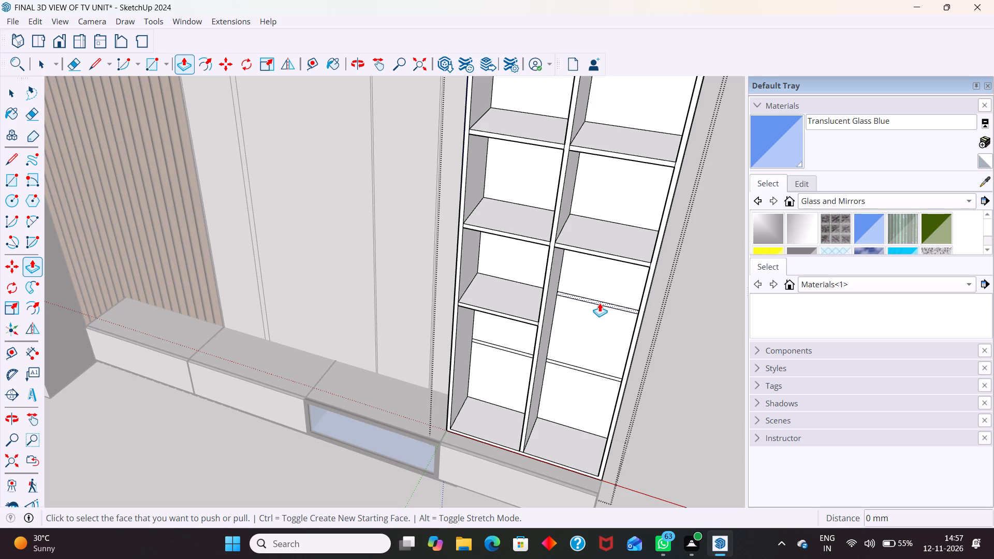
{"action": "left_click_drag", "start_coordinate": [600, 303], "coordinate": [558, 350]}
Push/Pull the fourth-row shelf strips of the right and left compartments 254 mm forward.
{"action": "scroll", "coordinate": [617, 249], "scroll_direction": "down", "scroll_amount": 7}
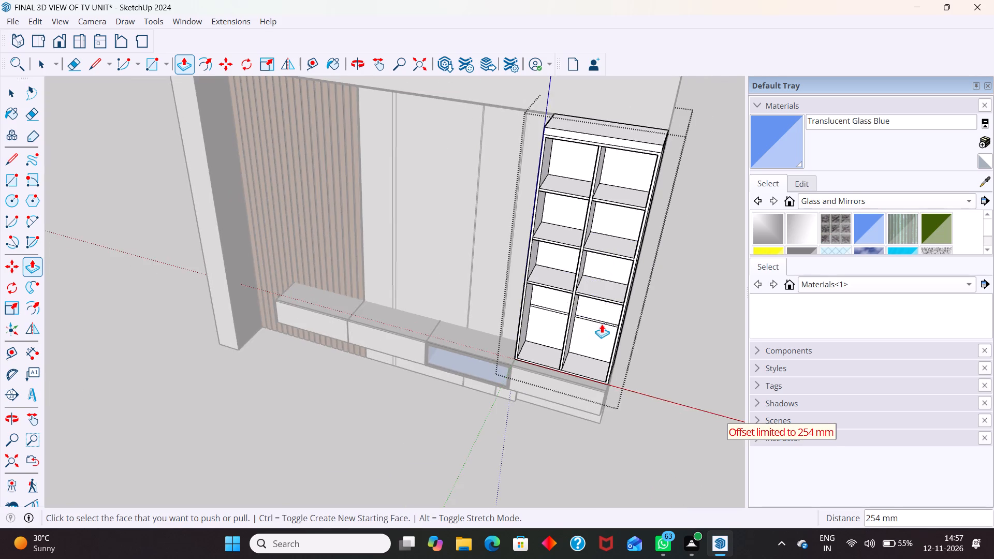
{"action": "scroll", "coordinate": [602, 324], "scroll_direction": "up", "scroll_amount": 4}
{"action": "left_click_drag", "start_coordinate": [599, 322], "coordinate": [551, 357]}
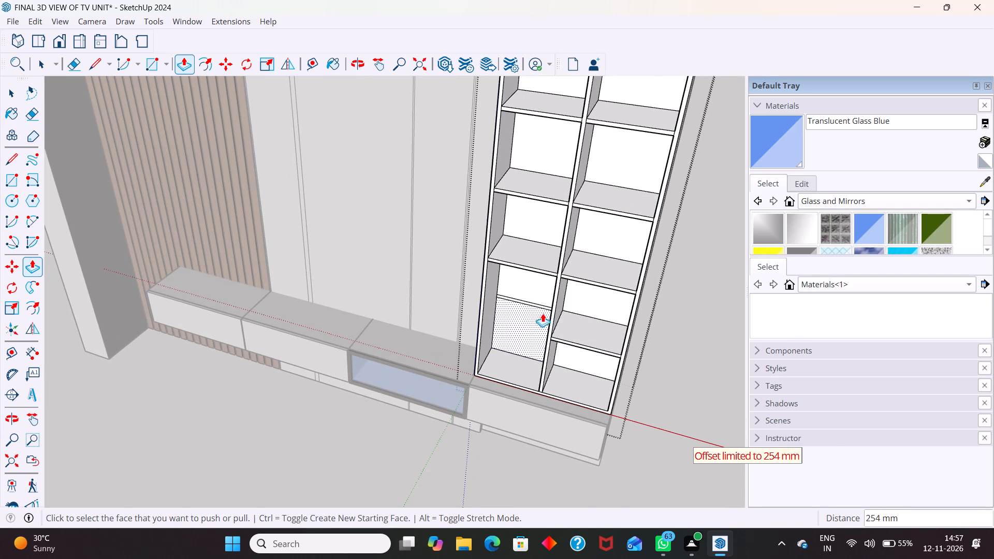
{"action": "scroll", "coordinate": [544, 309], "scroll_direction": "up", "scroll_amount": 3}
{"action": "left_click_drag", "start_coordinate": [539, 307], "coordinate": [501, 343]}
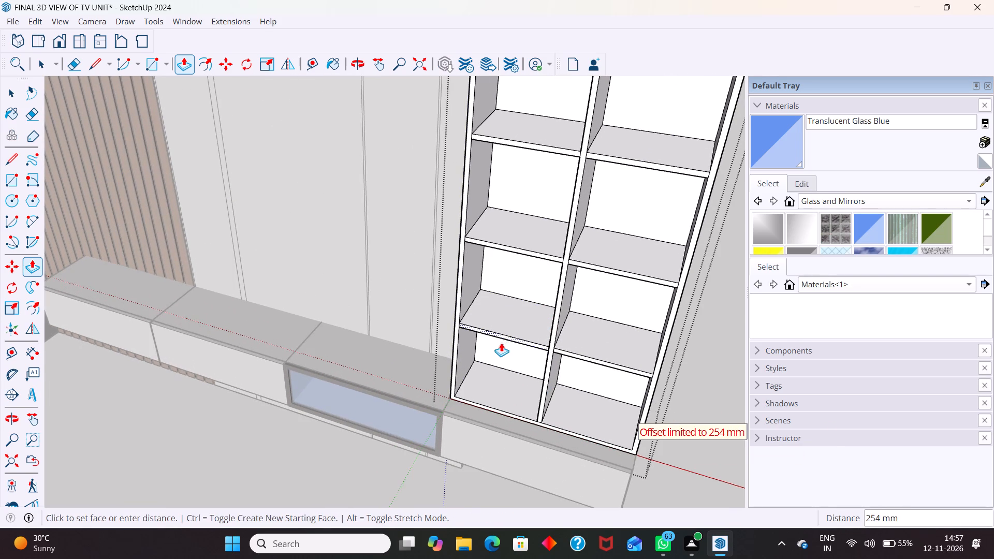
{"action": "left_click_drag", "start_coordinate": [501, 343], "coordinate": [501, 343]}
Examine the cabinet's shelf layout and its proportions against the whole TV unit from the front.
{"action": "scroll", "coordinate": [570, 230], "scroll_direction": "down", "scroll_amount": 5}
{"action": "middle_click_drag", "start_coordinate": [599, 299], "coordinate": [648, 193]}
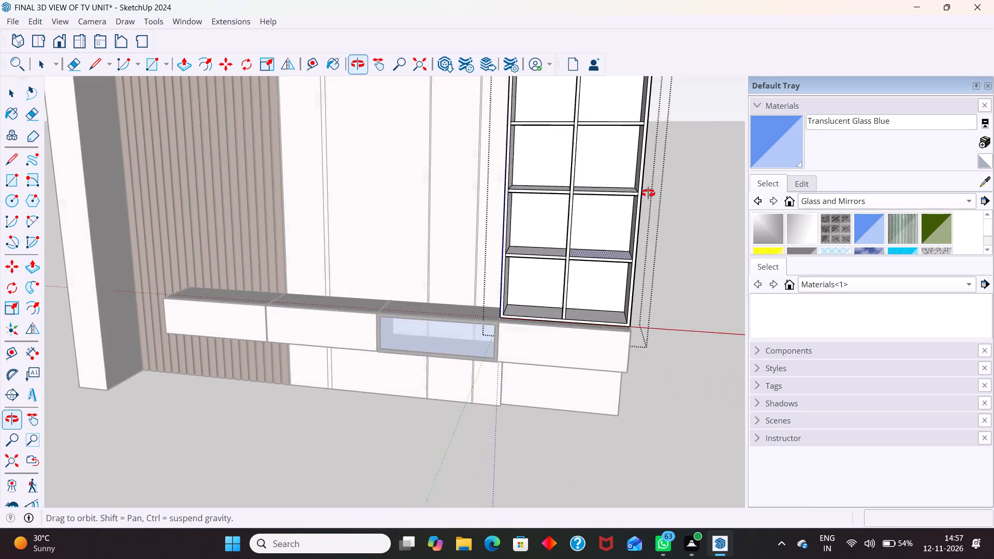
{"action": "middle_click_drag", "start_coordinate": [648, 193], "coordinate": [650, 186]}
{"action": "key", "text": "space"}
{"action": "scroll", "coordinate": [612, 222], "scroll_direction": "down", "scroll_amount": 10}
{"action": "scroll", "coordinate": [594, 162], "scroll_direction": "up", "scroll_amount": 4}
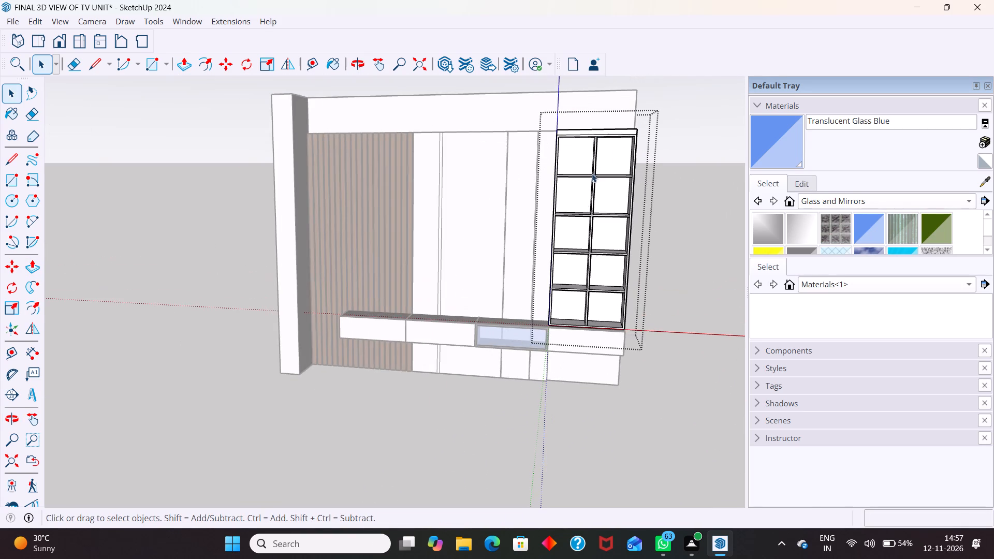
{"action": "middle_click_drag", "start_coordinate": [584, 227], "coordinate": [590, 237]}
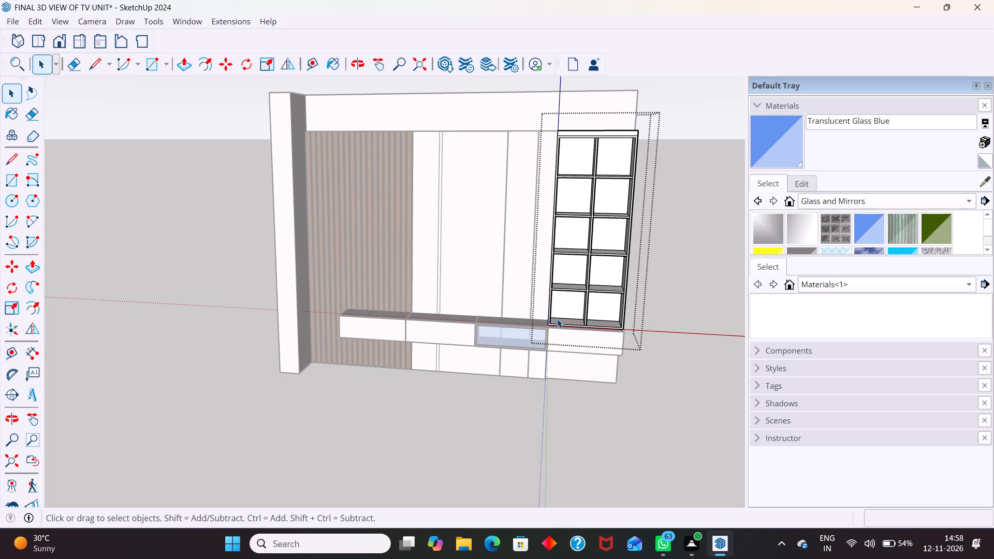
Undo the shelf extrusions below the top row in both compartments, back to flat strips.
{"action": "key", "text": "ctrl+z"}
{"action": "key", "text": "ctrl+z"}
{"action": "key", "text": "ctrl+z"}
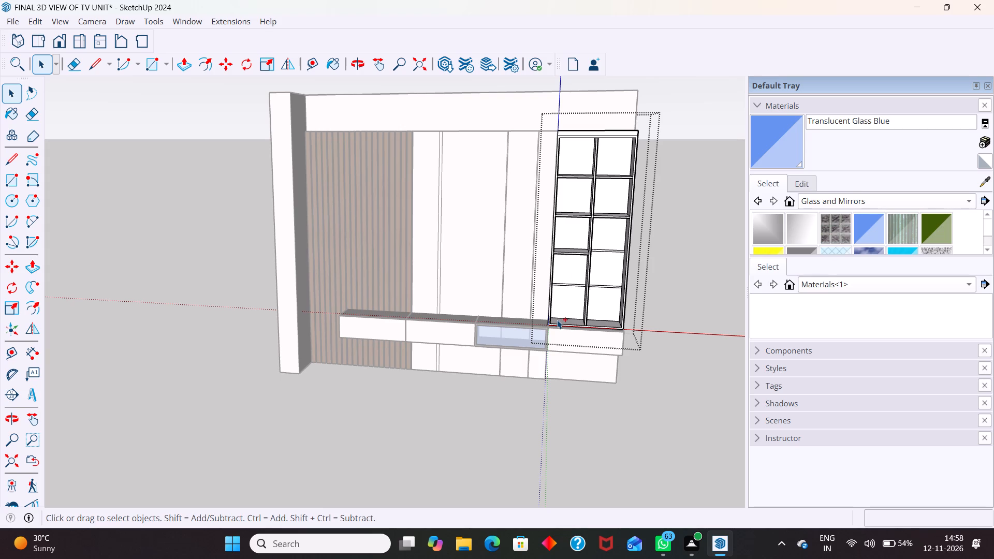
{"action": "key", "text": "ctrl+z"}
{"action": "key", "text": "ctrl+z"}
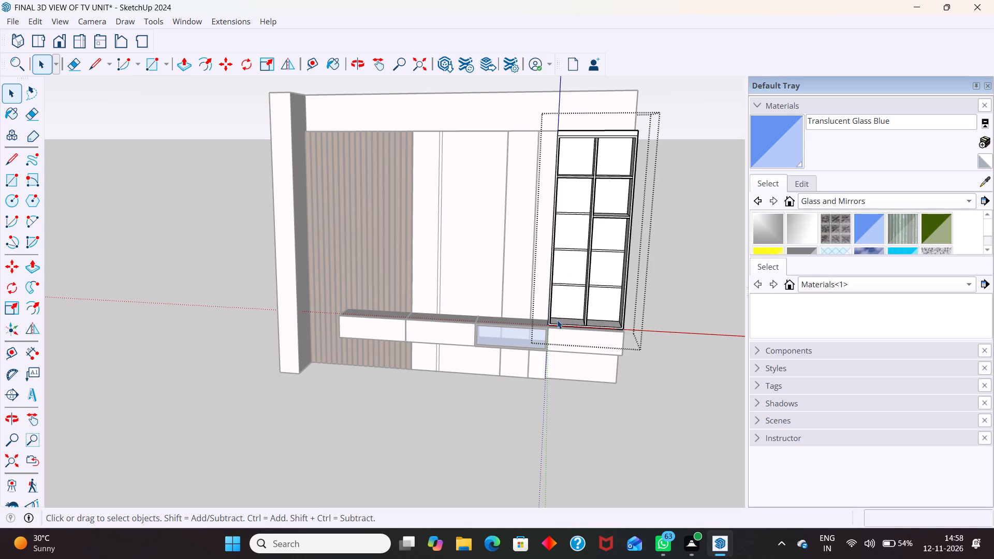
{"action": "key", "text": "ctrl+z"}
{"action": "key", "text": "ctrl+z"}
Undo the remaining shelf strips in both cabinet compartments, back to the empty two-compartment carcass.
{"action": "key", "text": "ctrl+z"}
{"action": "key", "text": "ctrl+z"}
{"action": "key", "text": "ctrl+z"}
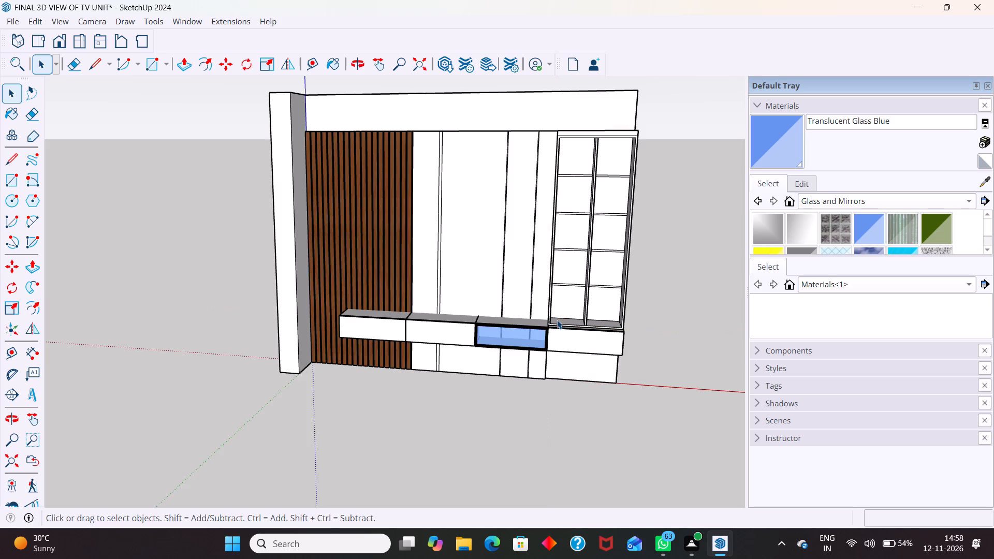
{"action": "key", "text": "ctrl+z"}
{"action": "key", "text": "ctrl+z"}
{"action": "key", "text": "ctrl+z"}
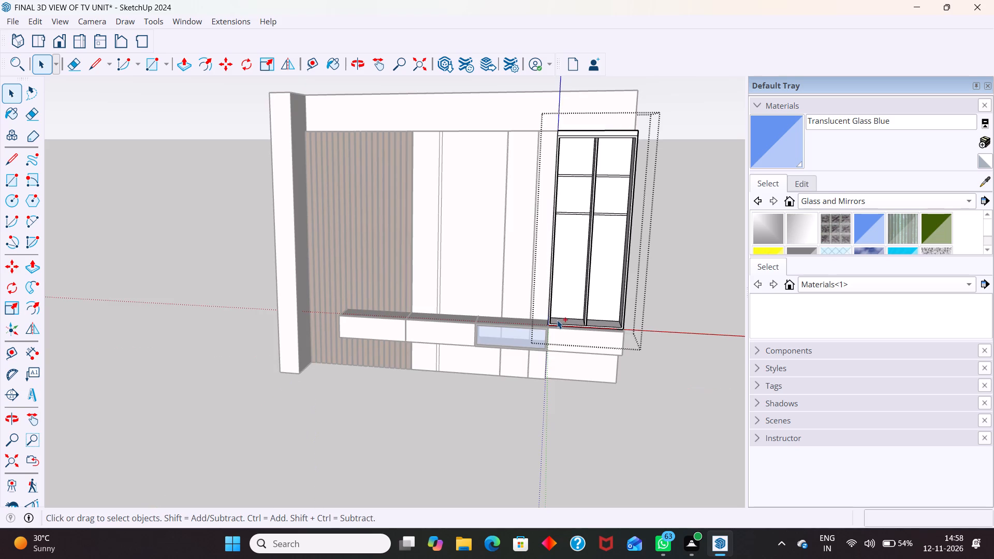
{"action": "key", "text": "ctrl+z"}
{"action": "key", "text": "ctrl+z"}
{"action": "left_click", "coordinate": [557, 320]}
{"action": "key", "text": "ctrl+z"}
{"action": "key", "text": "ctrl+z"}
{"action": "scroll", "coordinate": [608, 142], "scroll_direction": "up", "scroll_amount": 6}
{"action": "scroll", "coordinate": [588, 197], "scroll_direction": "up", "scroll_amount": 5}
{"action": "scroll", "coordinate": [630, 200], "scroll_direction": "up", "scroll_amount": 3}
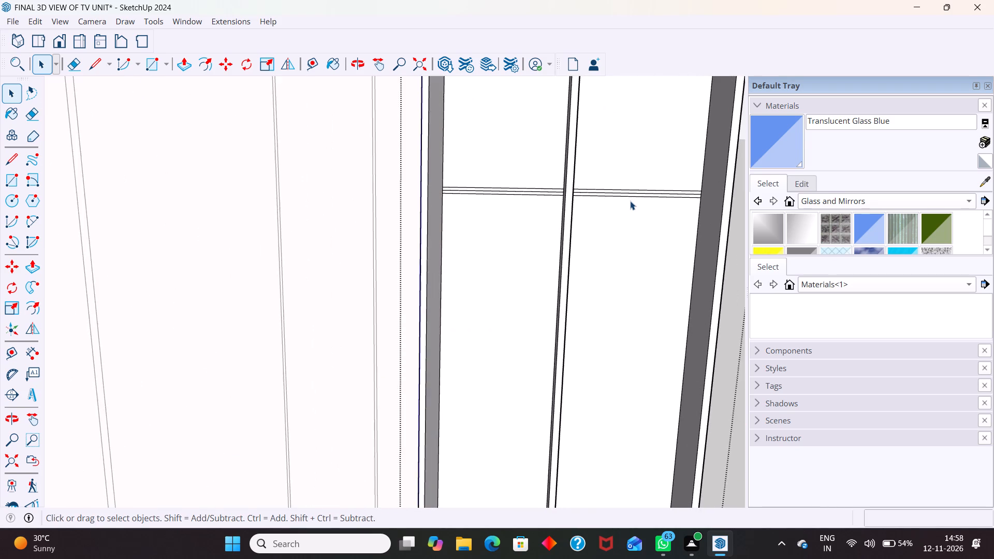
{"action": "middle_click_drag", "start_coordinate": [630, 203], "coordinate": [605, 228]}
{"action": "scroll", "coordinate": [581, 180], "scroll_direction": "down", "scroll_amount": 5}
{"action": "scroll", "coordinate": [636, 198], "scroll_direction": "up", "scroll_amount": 4}
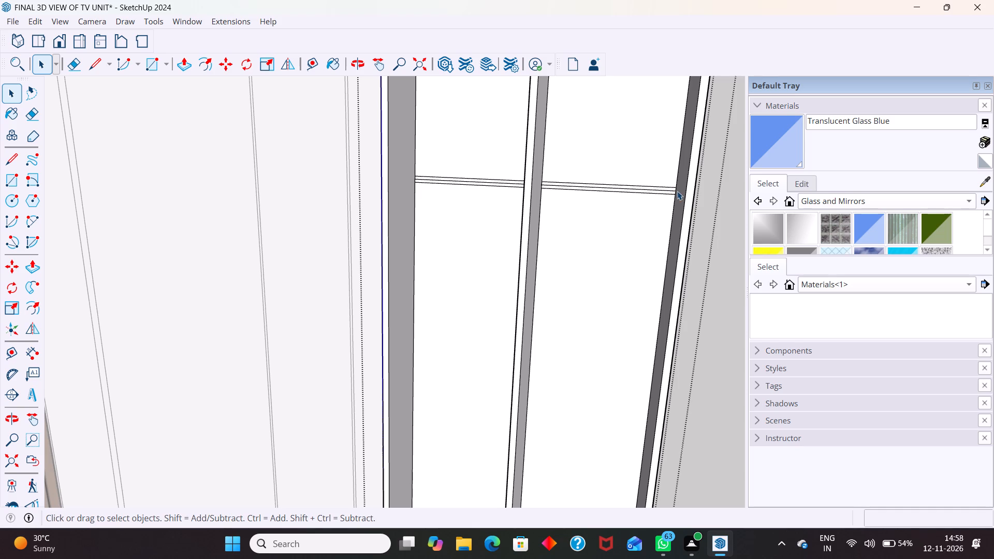
{"action": "key", "text": "ctrl+z"}
{"action": "key", "text": "ctrl+z"}
{"action": "key", "text": "ctrl+z"}
{"action": "key", "text": "ctrl+z"}
{"action": "key", "text": "space"}
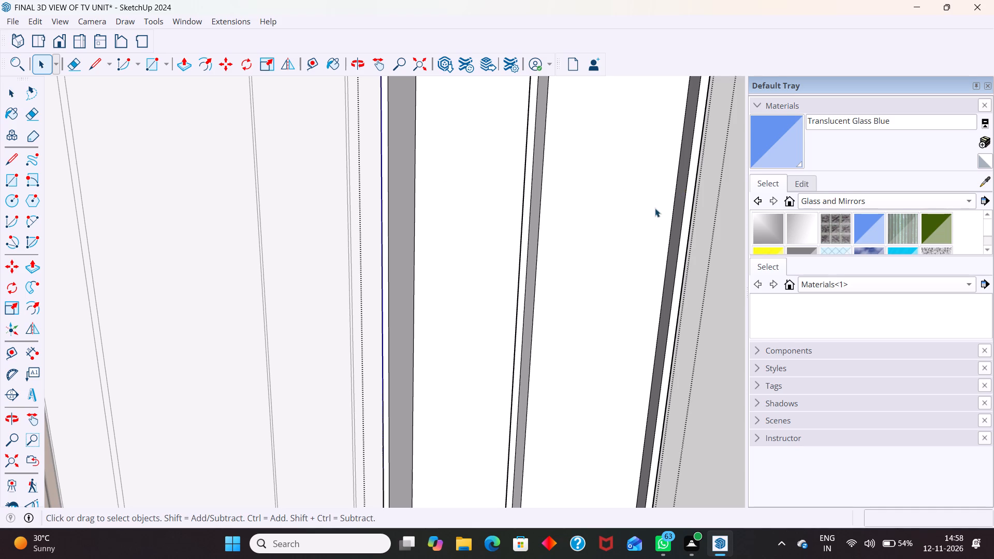
Copy the underside faces of the cabinet's top panel in both compartments about 379 mm straight down as the first shelf row.
{"action": "scroll", "coordinate": [654, 210], "scroll_direction": "down", "scroll_amount": 9}
{"action": "middle_click_drag", "start_coordinate": [644, 203], "coordinate": [664, 158]}
{"action": "scroll", "coordinate": [663, 143], "scroll_direction": "up", "scroll_amount": 5}
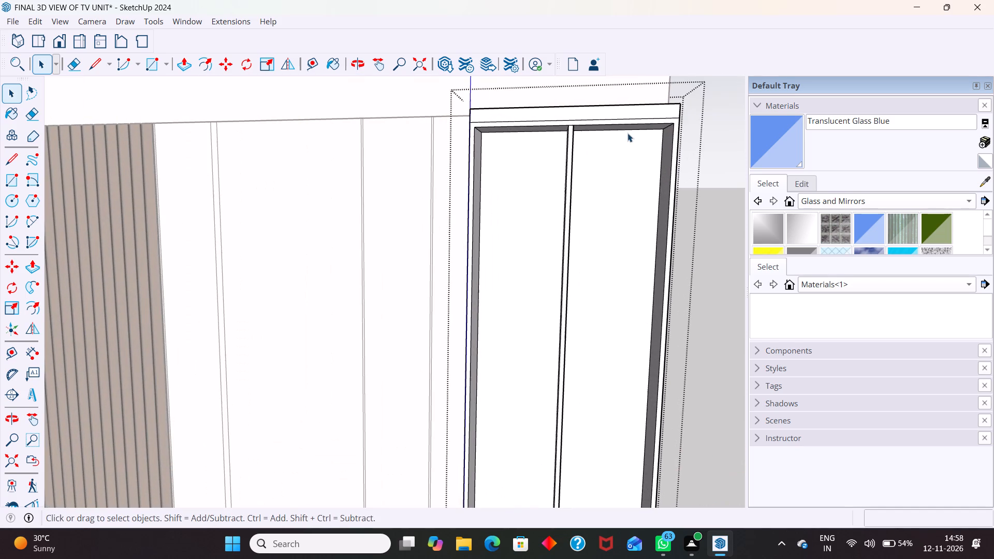
{"action": "middle_click_drag", "start_coordinate": [627, 128], "coordinate": [619, 70]}
{"action": "scroll", "coordinate": [617, 97], "scroll_direction": "up", "scroll_amount": 3}
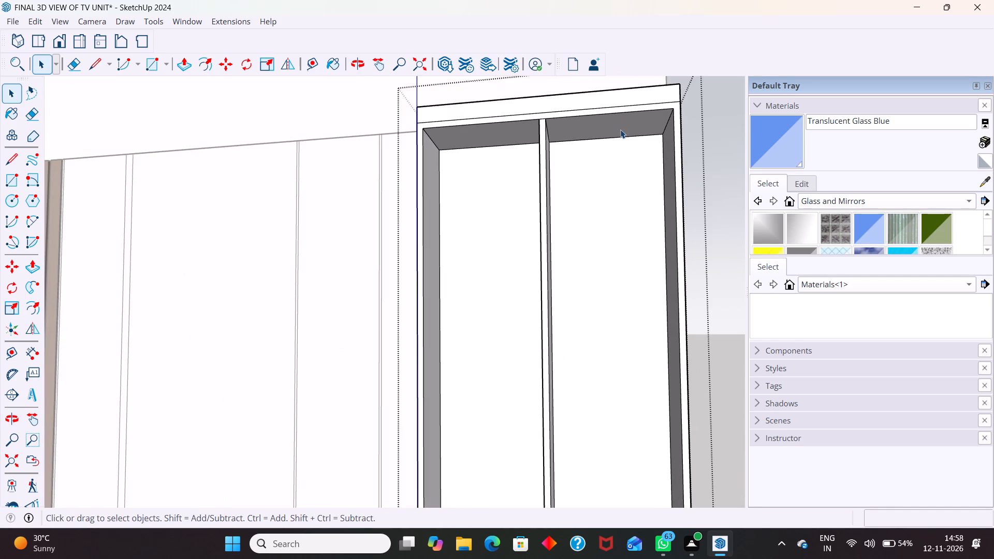
{"action": "left_click", "coordinate": [621, 129]}
{"action": "left_click", "coordinate": [512, 136], "text": "ctrl"}
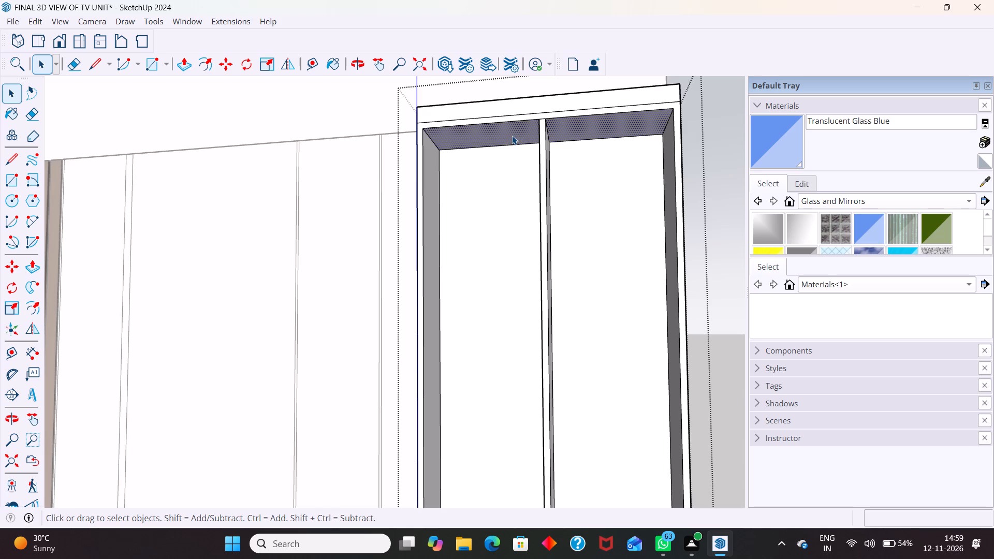
{"action": "key", "text": "m"}
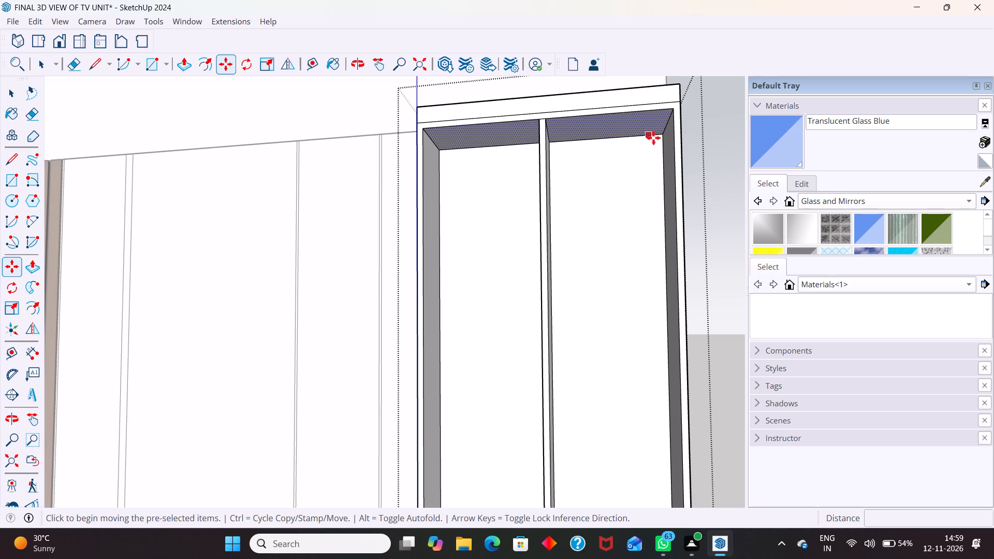
{"action": "scroll", "coordinate": [662, 126], "scroll_direction": "up", "scroll_amount": 3}
{"action": "left_click", "coordinate": [663, 136]}
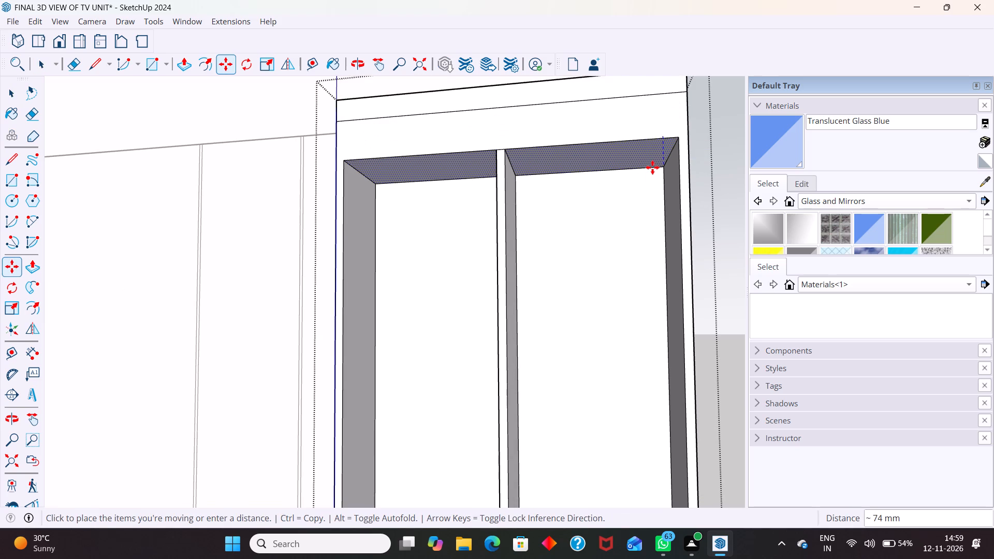
{"action": "left_click", "coordinate": [666, 290]}
Copy the first-row shelf faces of both compartments about 379 mm straight down to form the second row.
{"action": "scroll", "coordinate": [645, 253], "scroll_direction": "down", "scroll_amount": 5}
{"action": "middle_click_drag", "start_coordinate": [589, 255], "coordinate": [605, 334]}
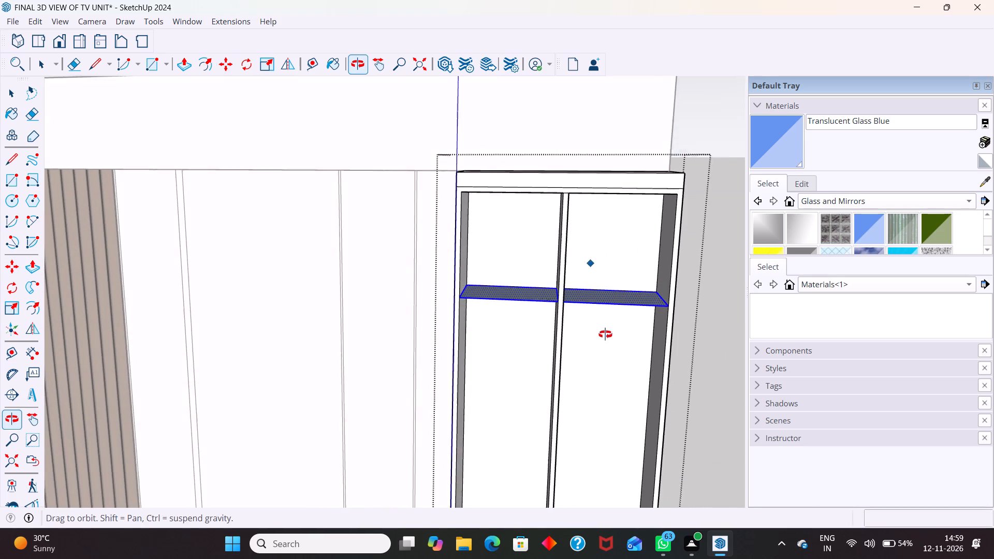
{"action": "middle_click_drag", "start_coordinate": [605, 334], "coordinate": [605, 339]}
{"action": "scroll", "coordinate": [589, 261], "scroll_direction": "down", "scroll_amount": 6}
{"action": "middle_click_drag", "start_coordinate": [636, 292], "coordinate": [567, 303]}
{"action": "scroll", "coordinate": [590, 317], "scroll_direction": "up", "scroll_amount": 4}
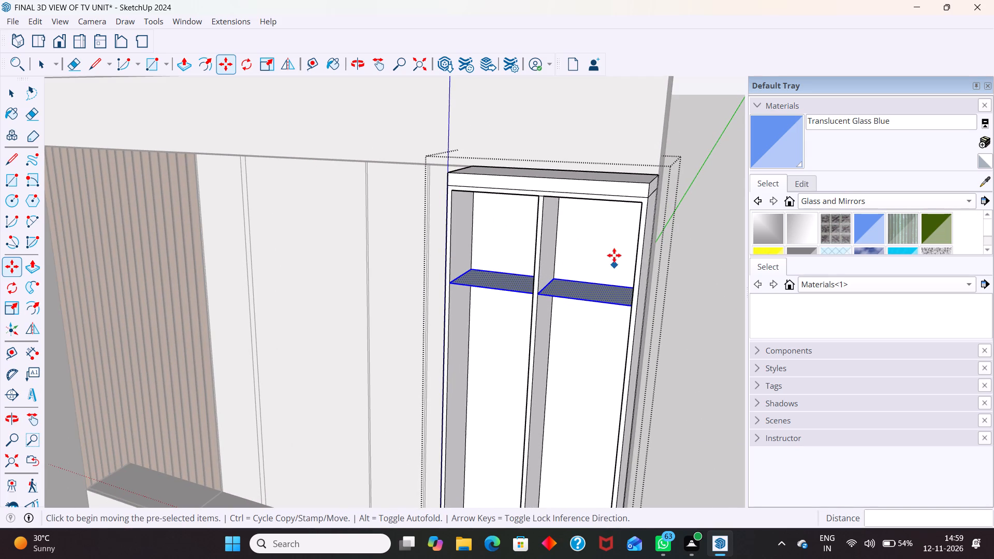
{"action": "scroll", "coordinate": [618, 244], "scroll_direction": "down", "scroll_amount": 6}
{"action": "middle_click_drag", "start_coordinate": [624, 320], "coordinate": [664, 208]}
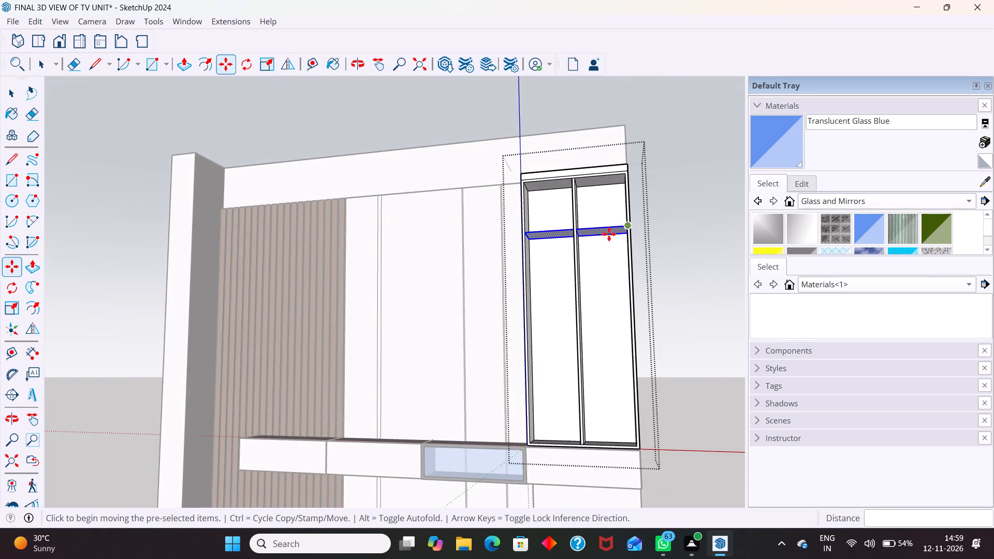
{"action": "scroll", "coordinate": [598, 241], "scroll_direction": "up", "scroll_amount": 9}
{"action": "scroll", "coordinate": [639, 230], "scroll_direction": "up", "scroll_amount": 2}
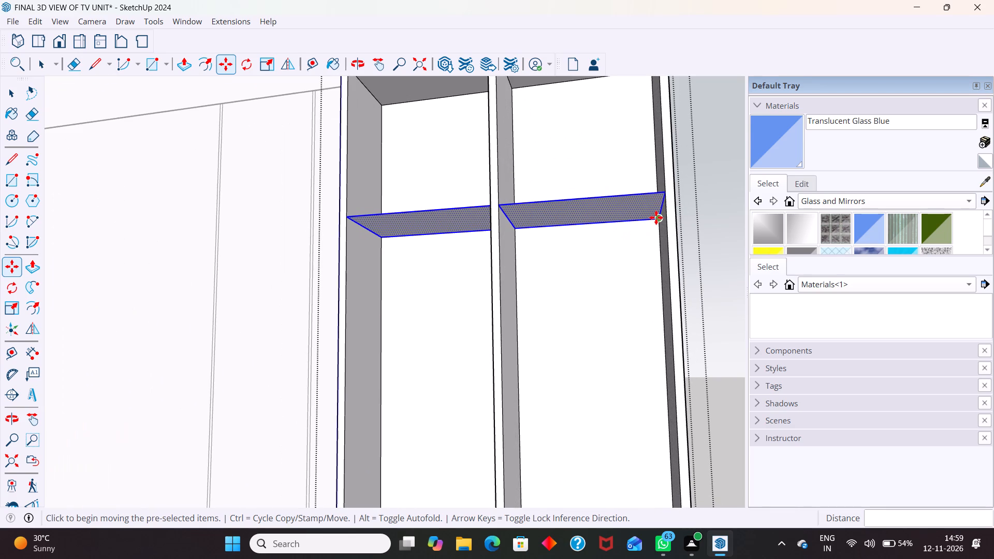
{"action": "left_click", "coordinate": [656, 218]}
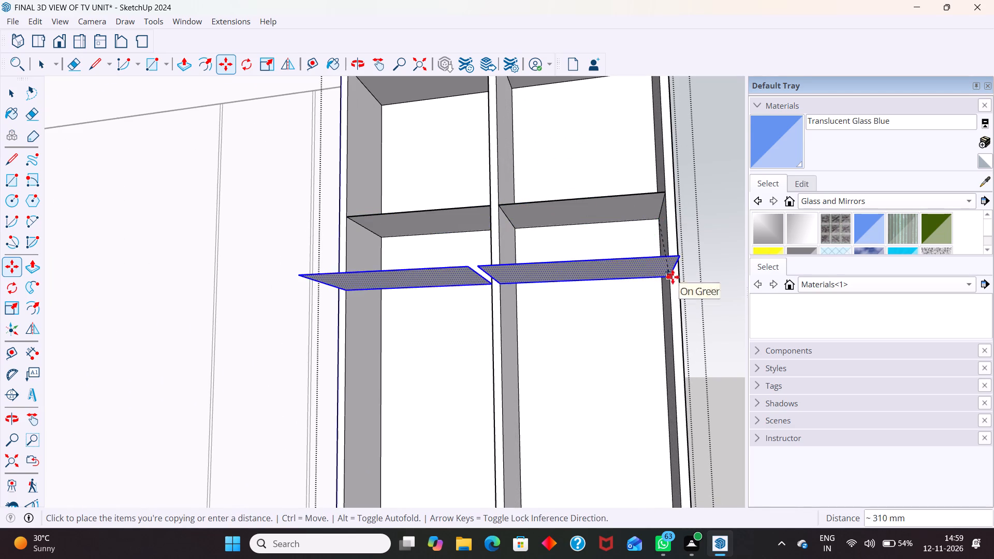
{"action": "scroll", "coordinate": [656, 290], "scroll_direction": "down", "scroll_amount": 8}
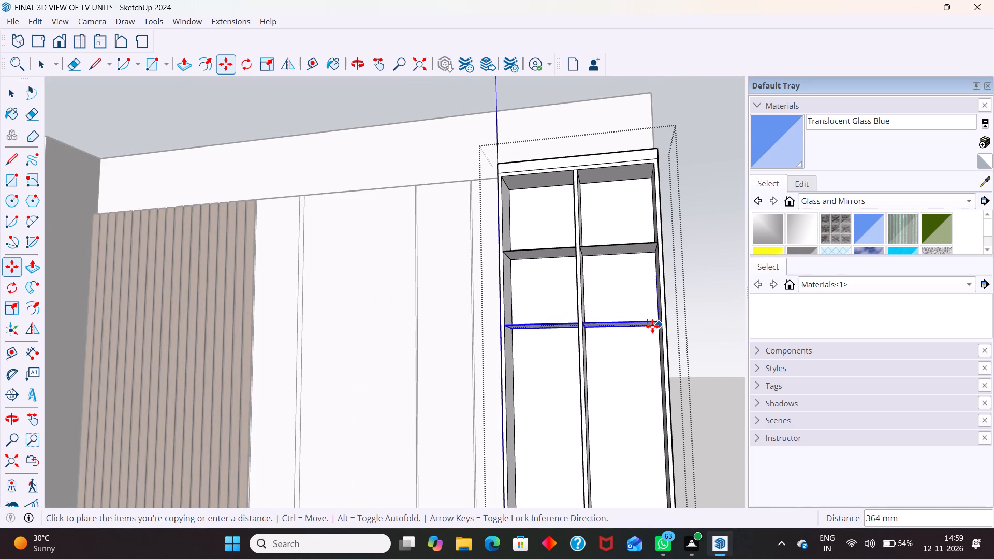
{"action": "scroll", "coordinate": [652, 326], "scroll_direction": "up", "scroll_amount": 3}
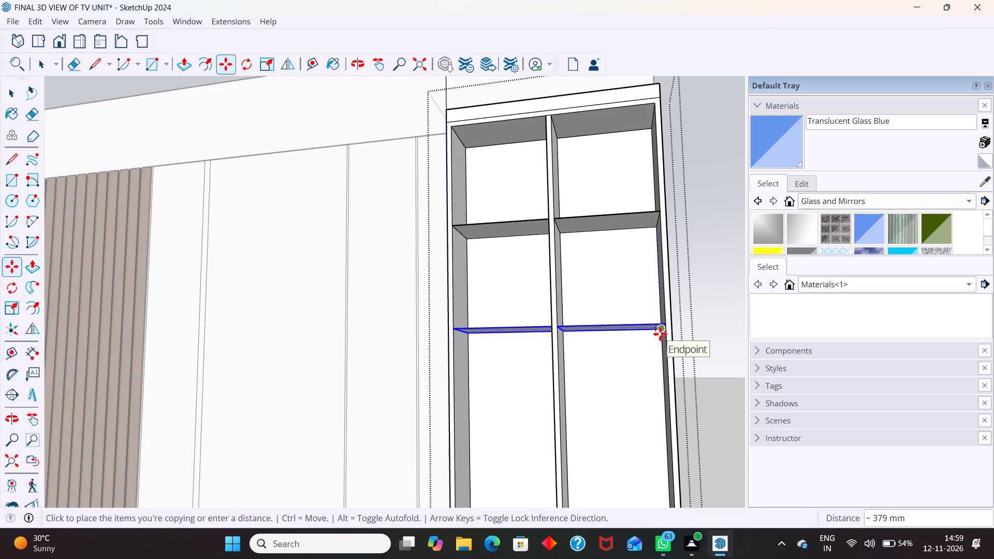
{"action": "left_click", "coordinate": [661, 333]}
Copy the second-row shelf faces of both compartments straight down along the cabinet's back corner to form the third row.
{"action": "scroll", "coordinate": [642, 297], "scroll_direction": "down", "scroll_amount": 11}
{"action": "scroll", "coordinate": [650, 323], "scroll_direction": "up", "scroll_amount": 4}
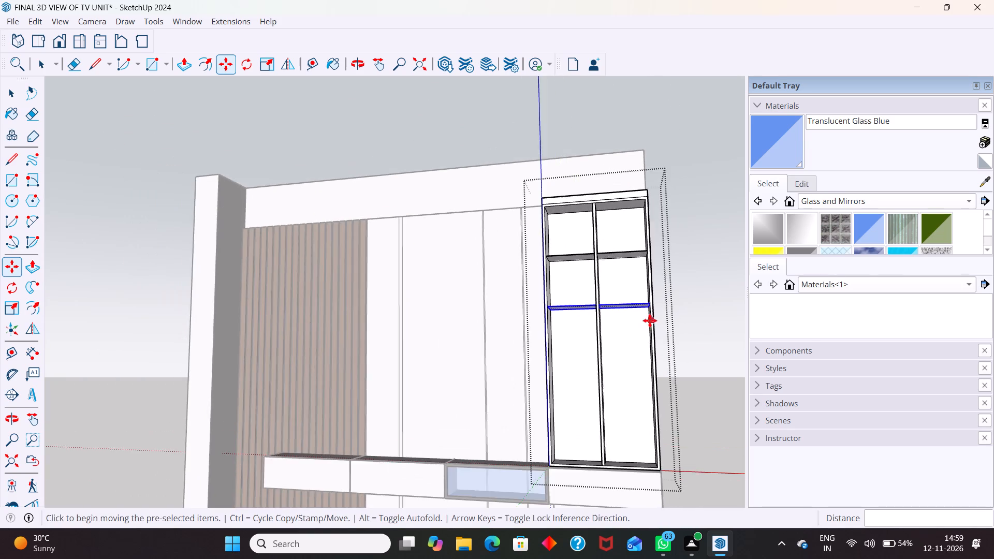
{"action": "scroll", "coordinate": [650, 320], "scroll_direction": "up", "scroll_amount": 20}
{"action": "scroll", "coordinate": [650, 320], "scroll_direction": "up", "scroll_amount": 6}
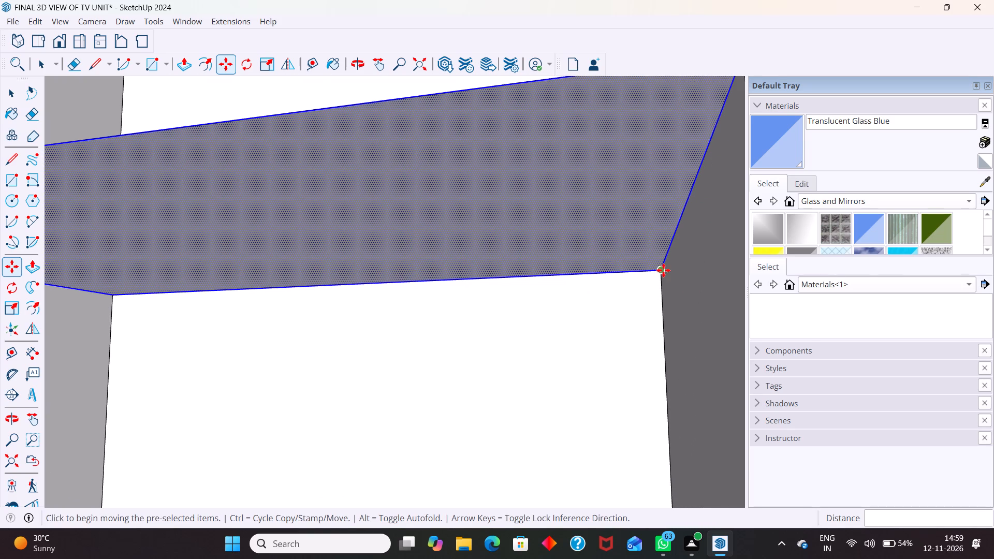
{"action": "left_click_drag", "start_coordinate": [662, 269], "coordinate": [662, 287]}
{"action": "scroll", "coordinate": [656, 271], "scroll_direction": "down", "scroll_amount": 7}
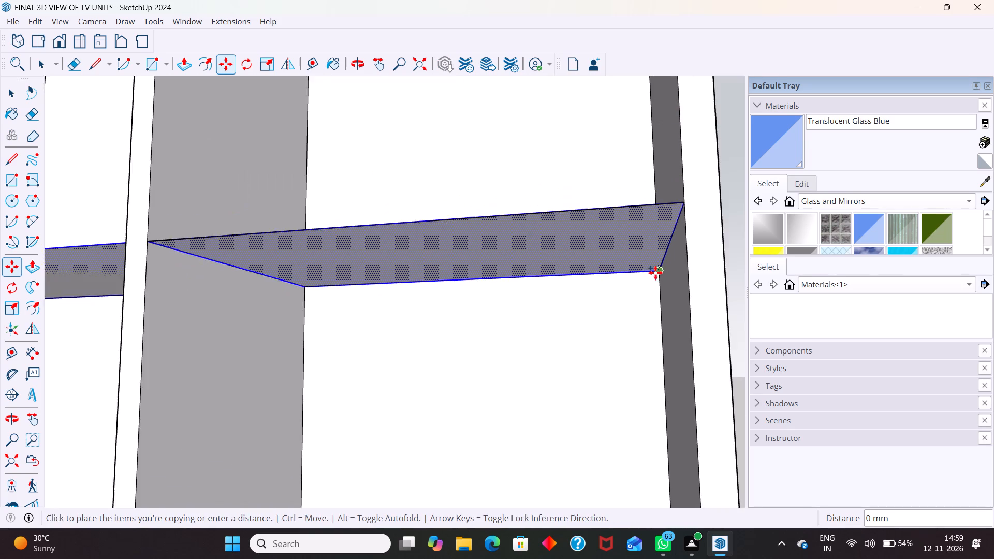
{"action": "scroll", "coordinate": [655, 273], "scroll_direction": "down", "scroll_amount": 5}
{"action": "scroll", "coordinate": [656, 341], "scroll_direction": "up", "scroll_amount": 2}
{"action": "scroll", "coordinate": [657, 344], "scroll_direction": "down", "scroll_amount": 2}
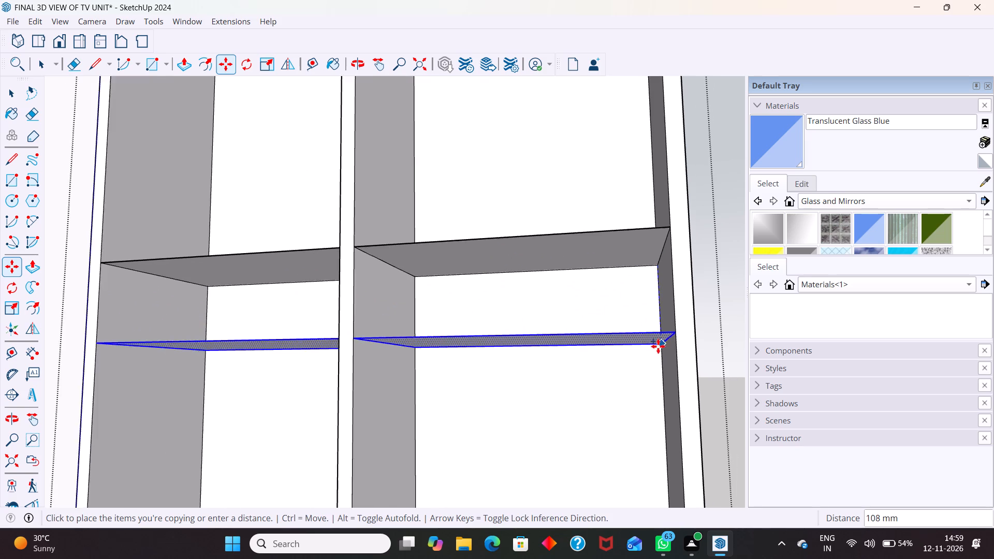
{"action": "scroll", "coordinate": [658, 346], "scroll_direction": "down", "scroll_amount": 1}
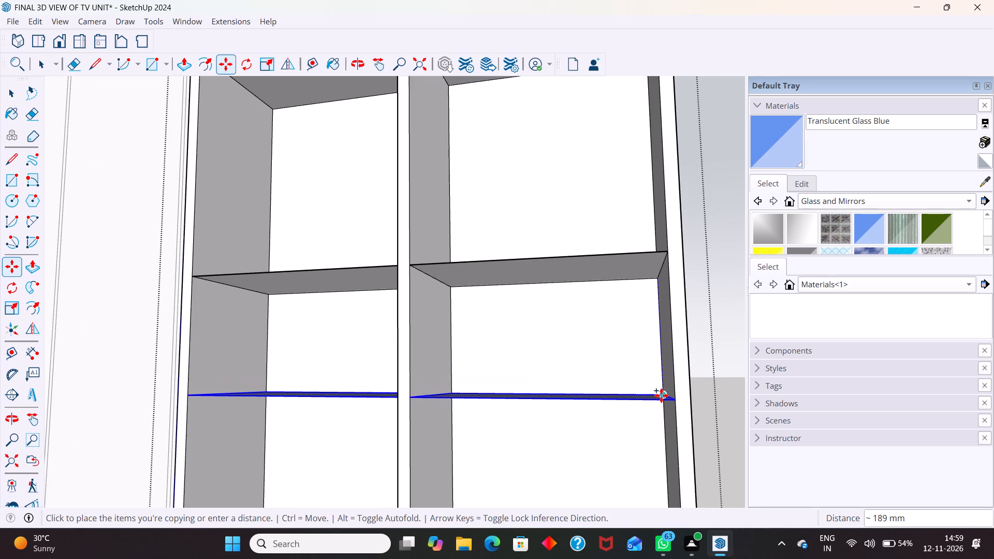
{"action": "scroll", "coordinate": [660, 392], "scroll_direction": "down", "scroll_amount": 8}
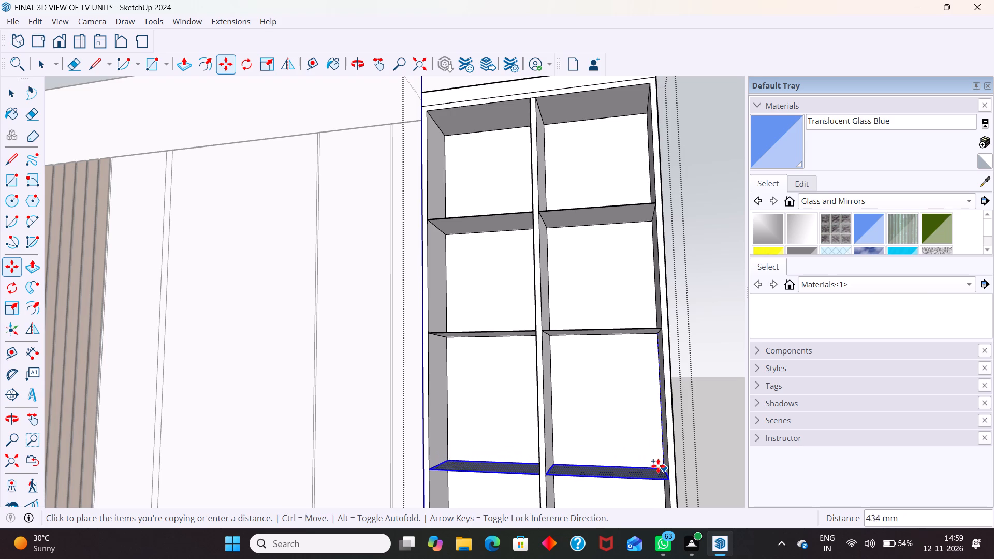
{"action": "scroll", "coordinate": [651, 425], "scroll_direction": "down", "scroll_amount": 7}
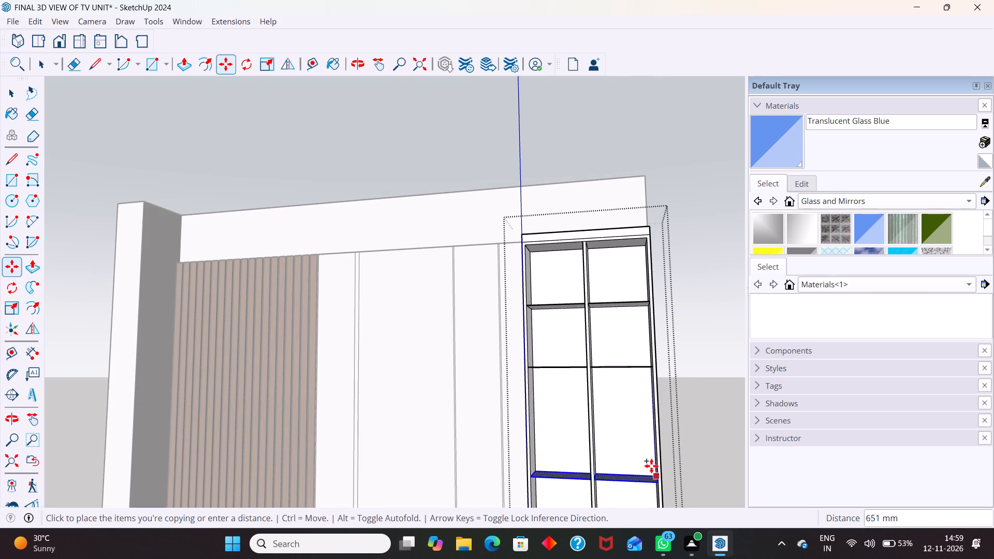
{"action": "scroll", "coordinate": [639, 416], "scroll_direction": "up", "scroll_amount": 2}
{"action": "scroll", "coordinate": [615, 256], "scroll_direction": "down", "scroll_amount": 8}
{"action": "middle_click_drag", "start_coordinate": [620, 383], "coordinate": [647, 392]}
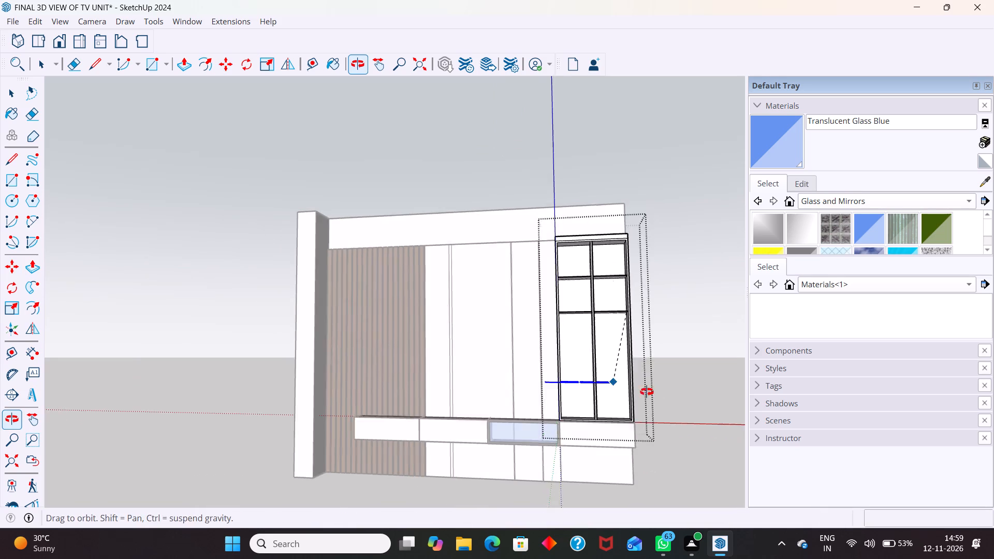
{"action": "middle_click_drag", "start_coordinate": [647, 392], "coordinate": [662, 381]}
{"action": "scroll", "coordinate": [645, 364], "scroll_direction": "up", "scroll_amount": 20}
{"action": "scroll", "coordinate": [645, 364], "scroll_direction": "up", "scroll_amount": 3}
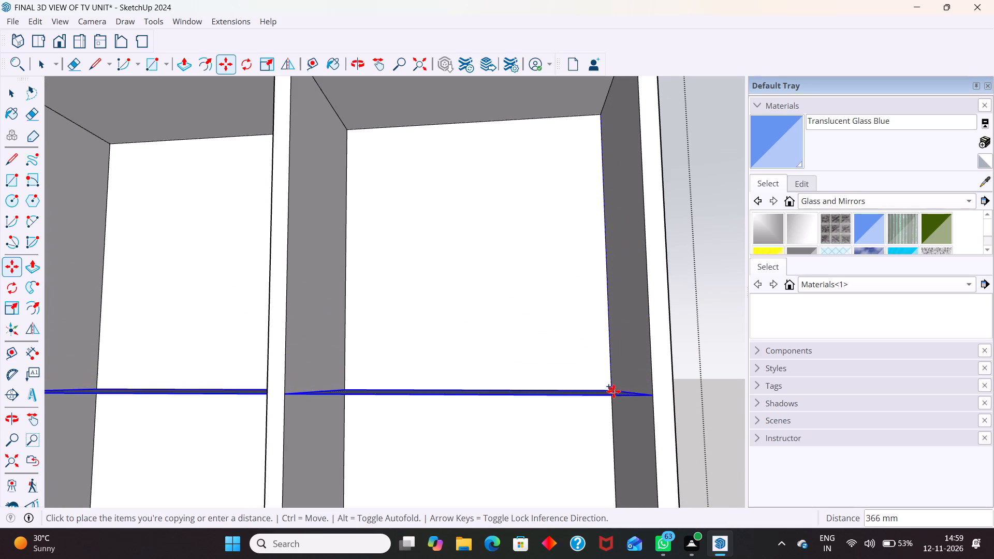
{"action": "left_click", "coordinate": [612, 398]}
Copy the third-row shelf faces of both compartments about 379 mm straight down to form the fourth row.
{"action": "scroll", "coordinate": [610, 345], "scroll_direction": "down", "scroll_amount": 12}
{"action": "middle_click_drag", "start_coordinate": [609, 384], "coordinate": [606, 330]}
{"action": "scroll", "coordinate": [598, 276], "scroll_direction": "down", "scroll_amount": 9}
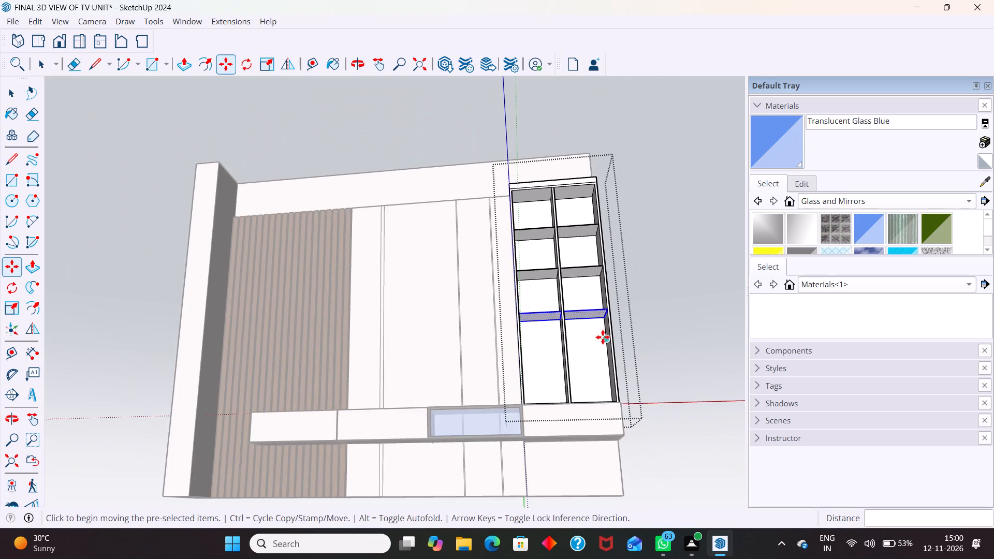
{"action": "scroll", "coordinate": [603, 337], "scroll_direction": "up", "scroll_amount": 8}
{"action": "left_click", "coordinate": [604, 300]}
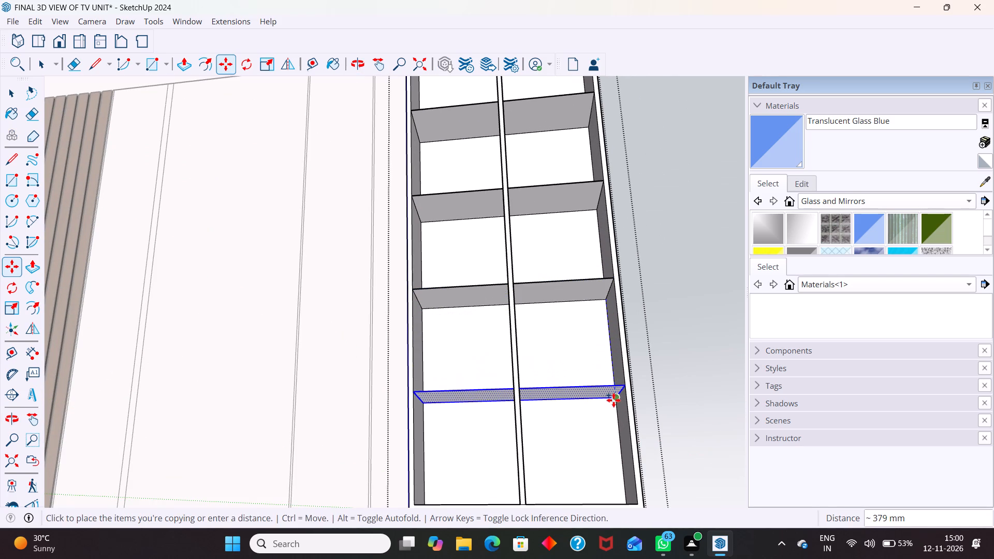
{"action": "left_click", "coordinate": [615, 402]}
Push/Pull the underside of the right compartment's lowest shelf face 9 mm downward to give it thickness.
{"action": "key", "text": "space"}
{"action": "left_click", "coordinate": [602, 393]}
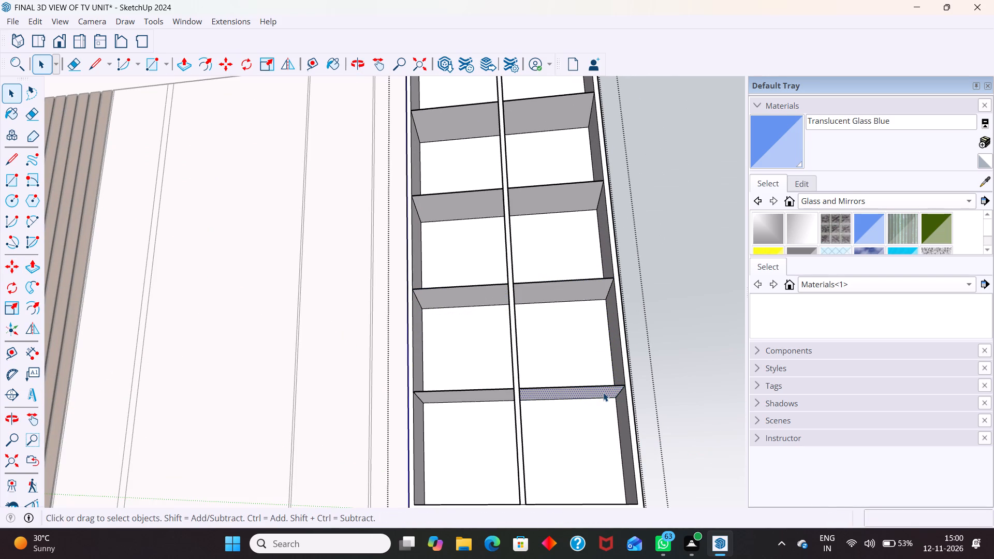
{"action": "key", "text": "p"}
{"action": "left_click", "coordinate": [604, 390]}
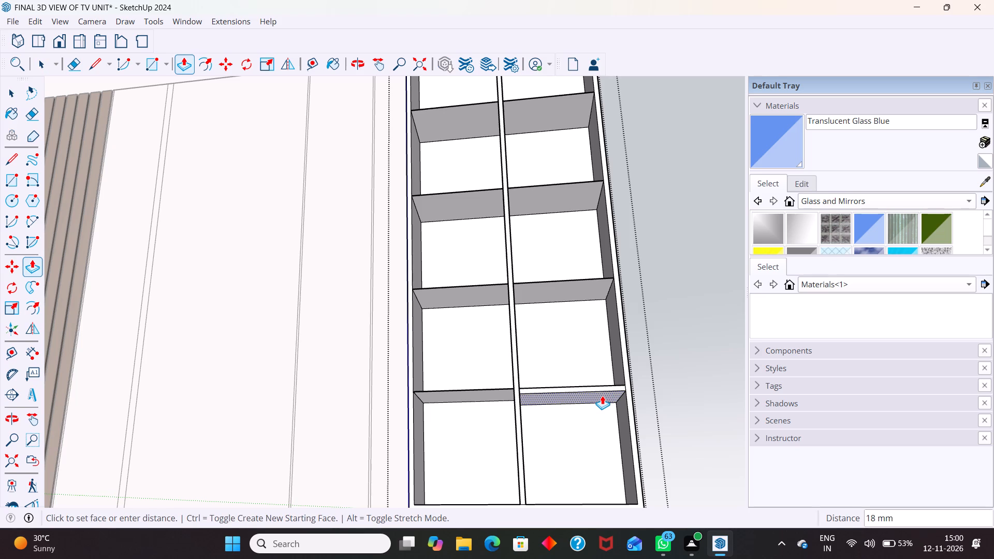
{"action": "type", "text": "9M"}
{"action": "key", "text": "m"}
{"action": "key", "text": "Return"}
Push/Pull the underside of the left compartment's lowest shelf face 9 mm downward, matching the right compartment's shelf.
{"action": "middle_click_drag", "start_coordinate": [603, 370], "coordinate": [588, 439]}
{"action": "scroll", "coordinate": [577, 299], "scroll_direction": "down", "scroll_amount": 6}
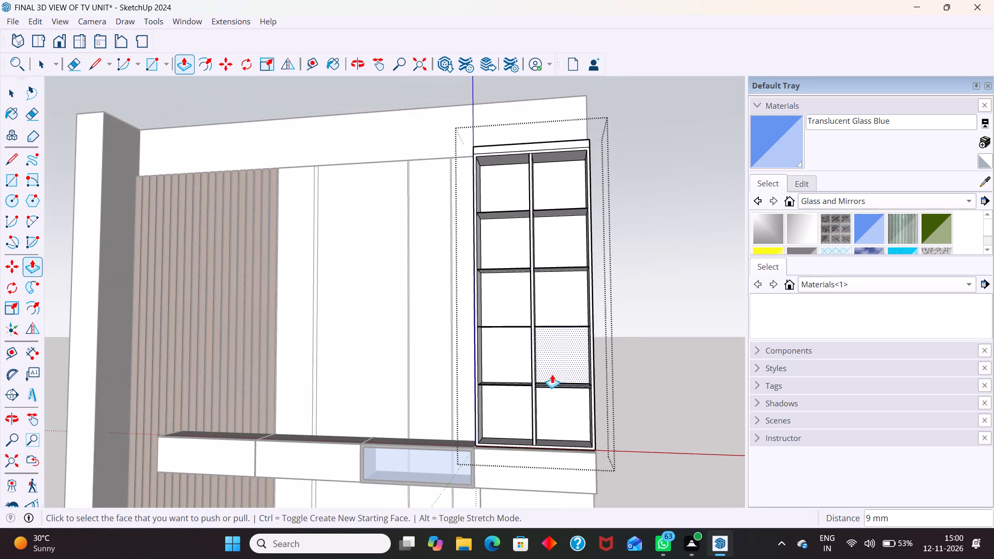
{"action": "scroll", "coordinate": [525, 387], "scroll_direction": "up", "scroll_amount": 7}
{"action": "middle_click_drag", "start_coordinate": [531, 381], "coordinate": [552, 314]}
{"action": "scroll", "coordinate": [514, 376], "scroll_direction": "up", "scroll_amount": 2}
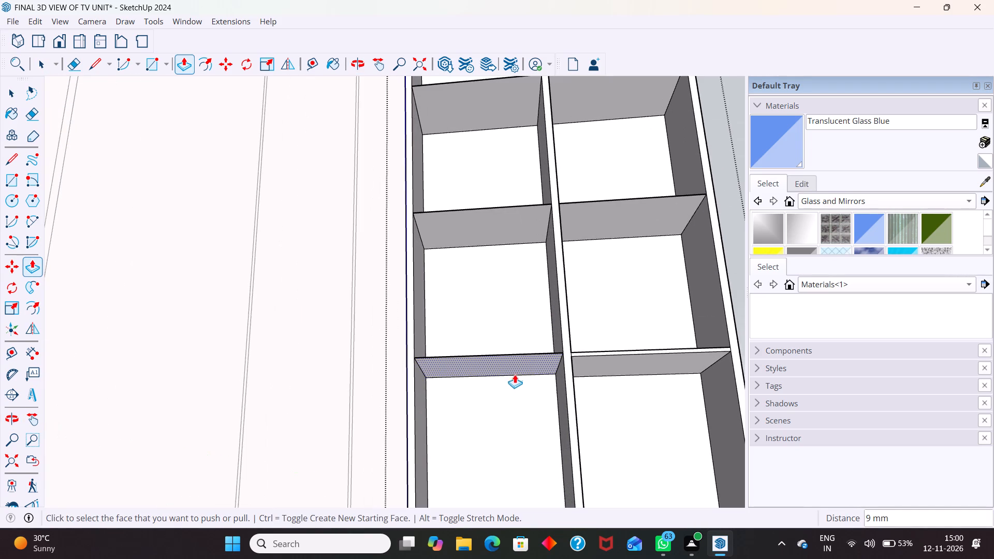
{"action": "double_click", "coordinate": [517, 369]}
Push/Pull the top faces of the lowest shelves in the right and left compartments 9 mm upward.
{"action": "middle_click_drag", "start_coordinate": [609, 325], "coordinate": [603, 363]}
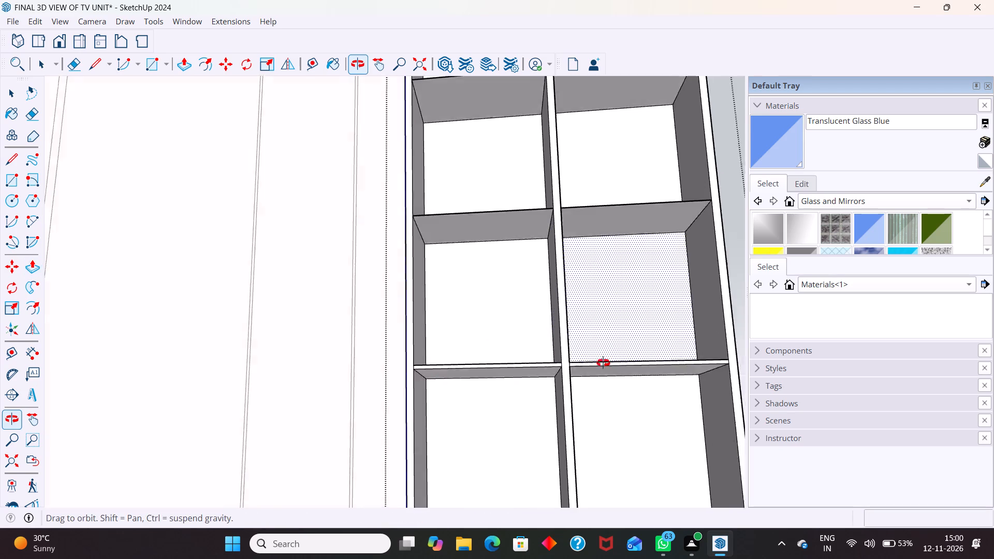
{"action": "middle_click_drag", "start_coordinate": [603, 363], "coordinate": [540, 414]}
{"action": "scroll", "coordinate": [580, 370], "scroll_direction": "up", "scroll_amount": 4}
{"action": "left_click", "coordinate": [595, 373]}
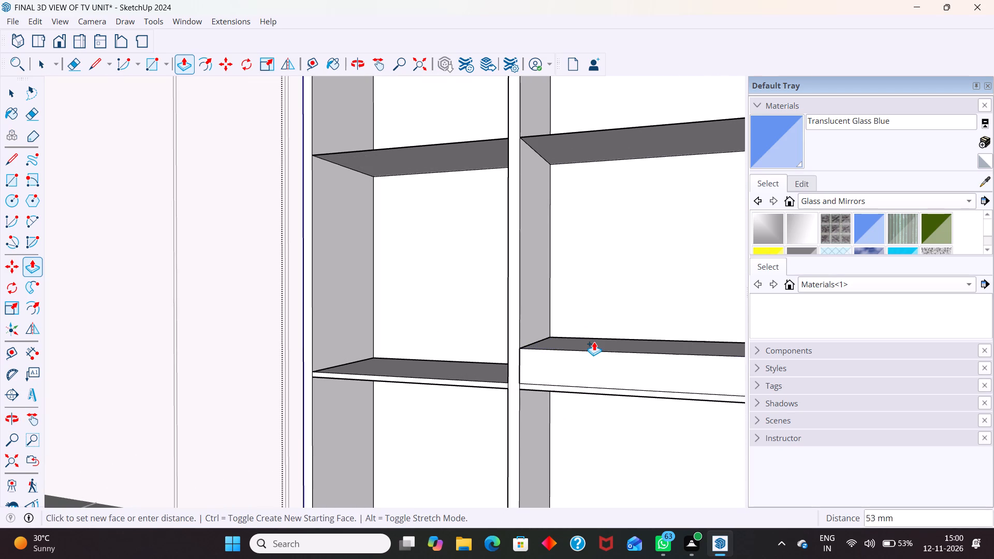
{"action": "key", "text": "9"}
{"action": "key", "text": "Return"}
{"action": "scroll", "coordinate": [467, 366], "scroll_direction": "up", "scroll_amount": 6}
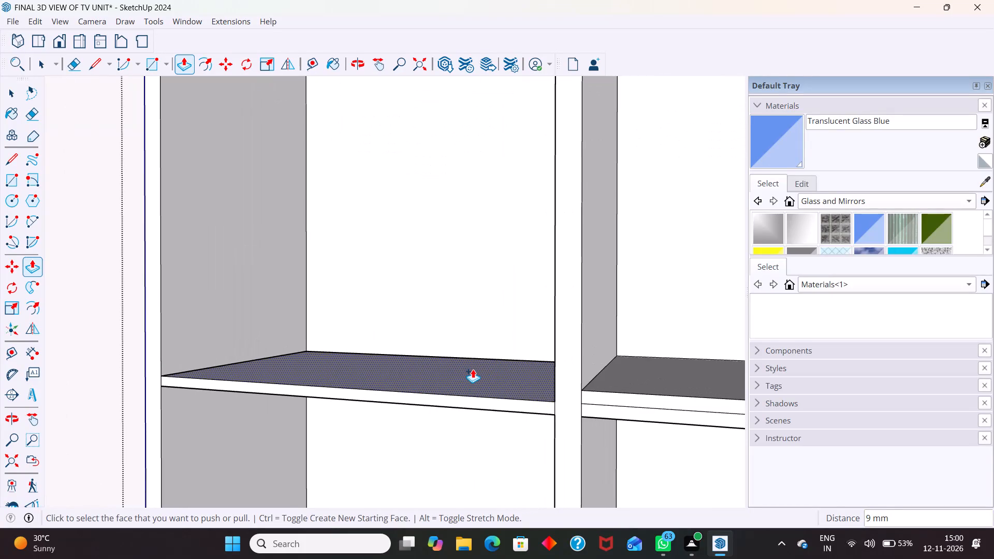
{"action": "left_click", "coordinate": [473, 370]}
{"action": "key", "text": "9"}
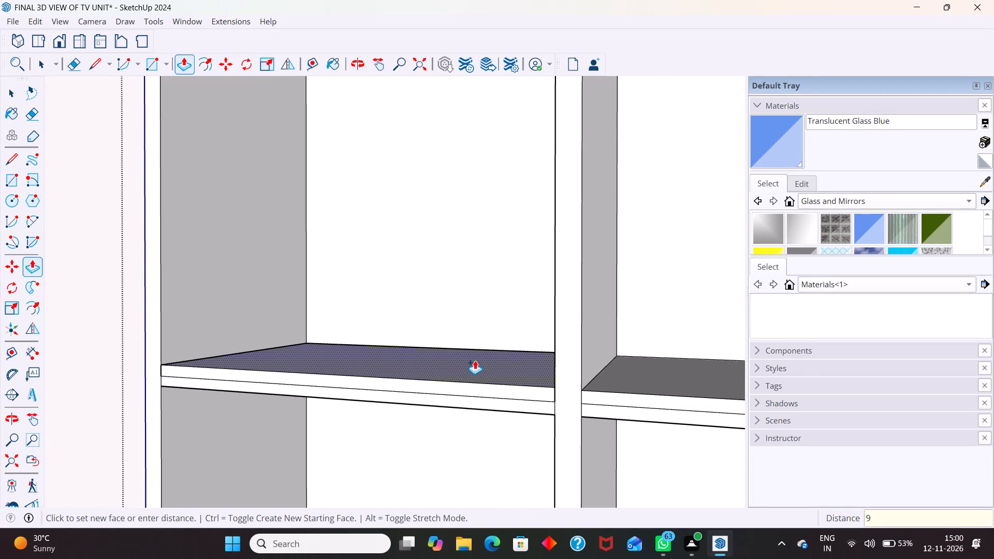
{"action": "key", "text": "Return"}
Push/Pull the top of the right compartment's third-row shelf face 9 mm upward.
{"action": "scroll", "coordinate": [486, 330], "scroll_direction": "down", "scroll_amount": 10}
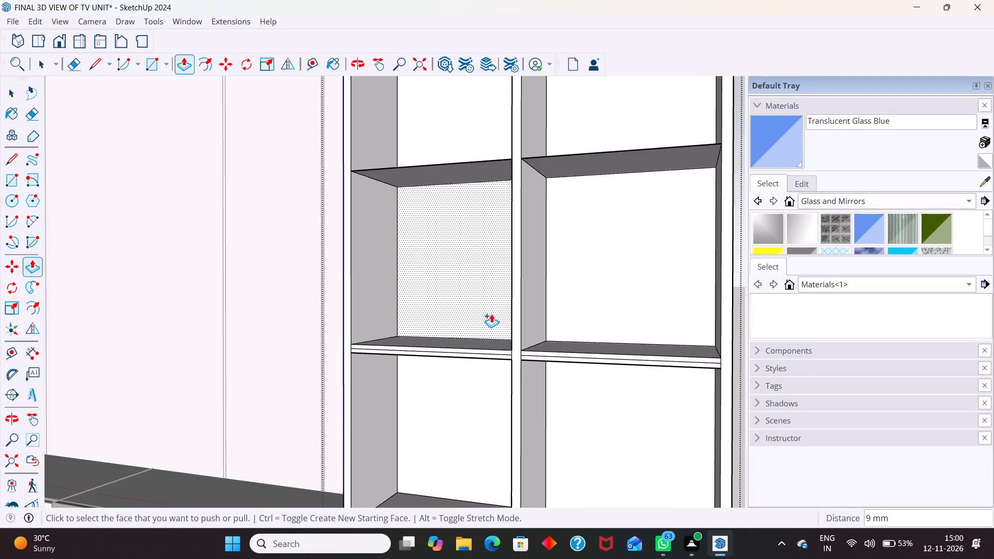
{"action": "scroll", "coordinate": [491, 314], "scroll_direction": "down", "scroll_amount": 2}
{"action": "middle_click_drag", "start_coordinate": [525, 347], "coordinate": [620, 342]}
{"action": "key", "text": "space"}
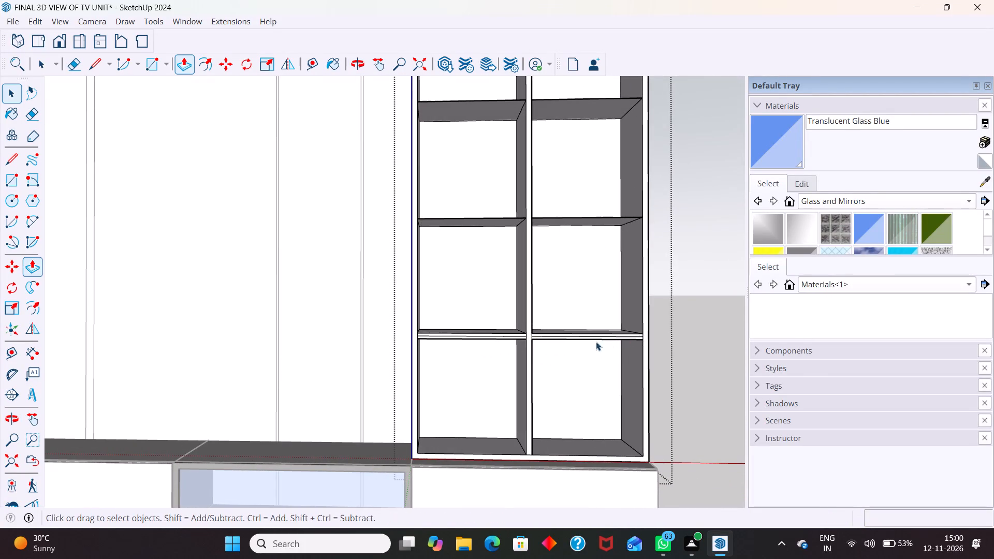
{"action": "scroll", "coordinate": [580, 335], "scroll_direction": "up", "scroll_amount": 11}
{"action": "middle_click_drag", "start_coordinate": [575, 343], "coordinate": [509, 383]}
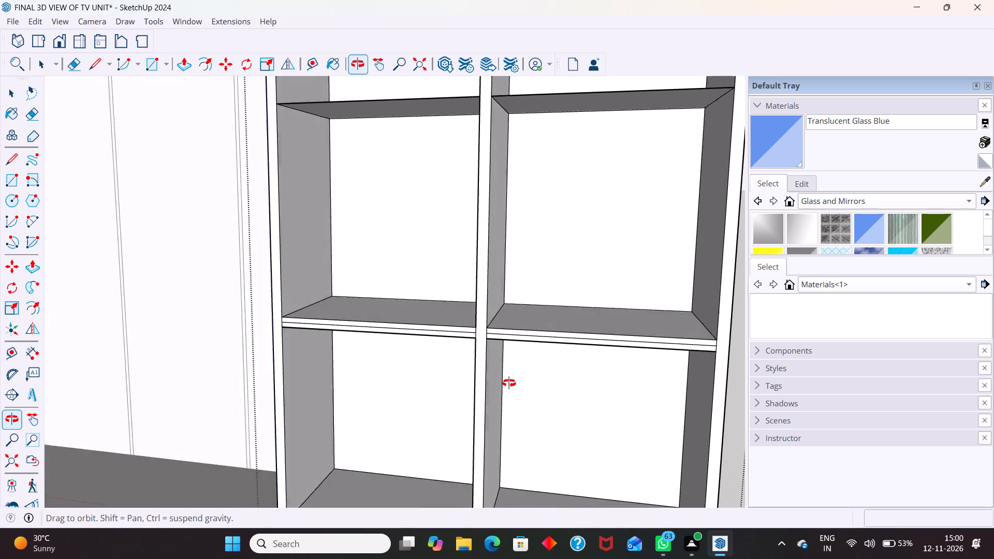
{"action": "middle_click_drag", "start_coordinate": [509, 383], "coordinate": [482, 366]}
{"action": "scroll", "coordinate": [502, 330], "scroll_direction": "down", "scroll_amount": 12}
{"action": "middle_click_drag", "start_coordinate": [536, 367], "coordinate": [578, 391]}
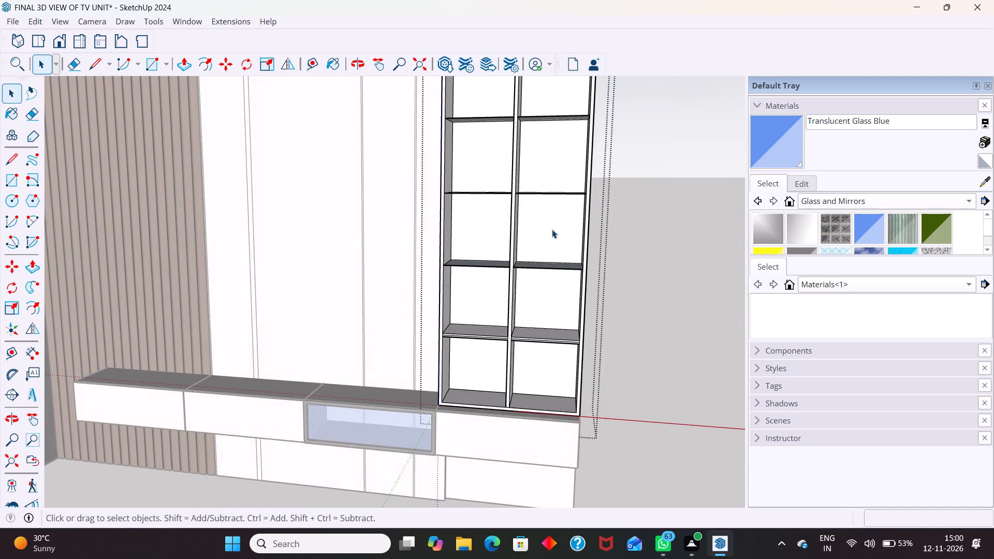
{"action": "scroll", "coordinate": [548, 225], "scroll_direction": "up", "scroll_amount": 8}
{"action": "left_click", "coordinate": [554, 304]}
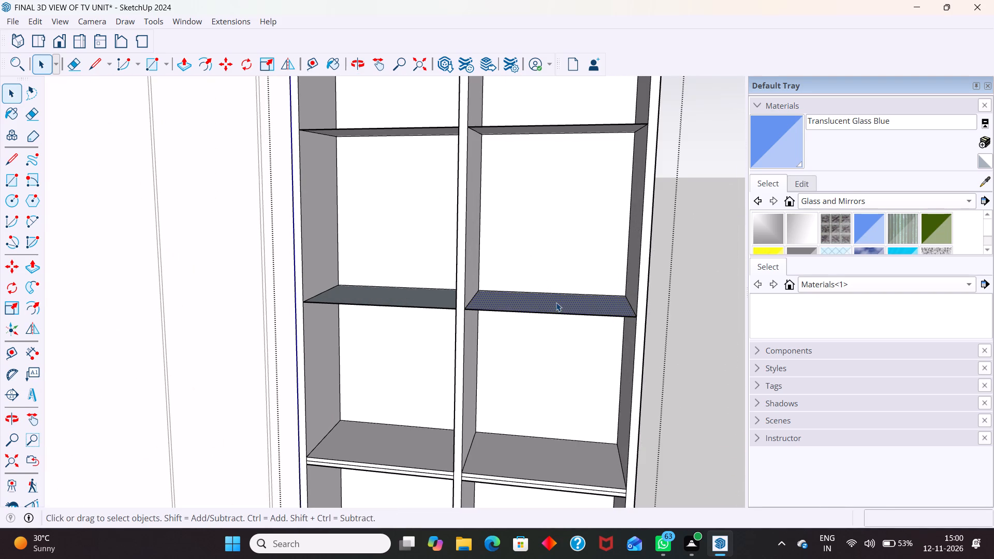
{"action": "key", "text": "p"}
{"action": "left_click", "coordinate": [556, 302]}
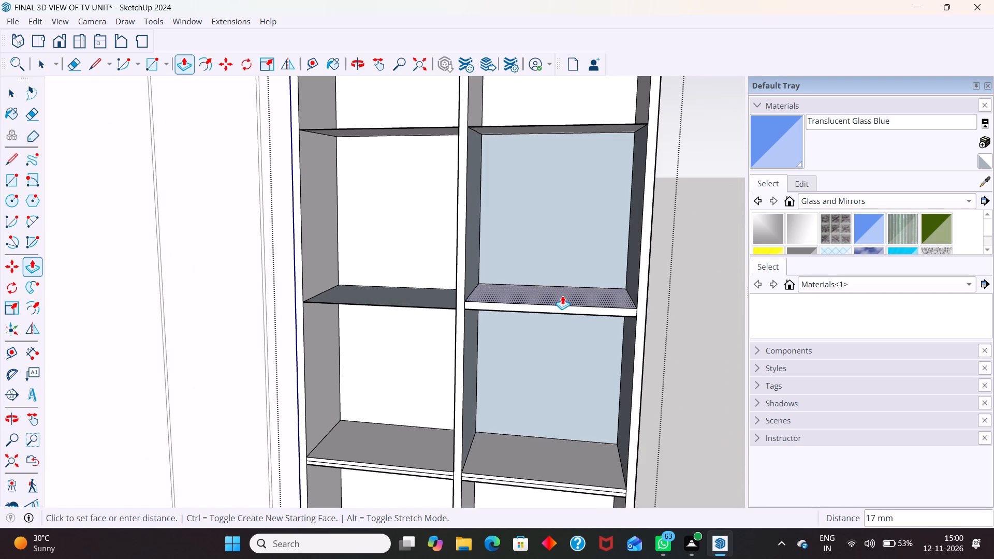
{"action": "key", "text": "9"}
{"action": "key", "text": "Return"}
Push/Pull the underside of the right compartment's third-row shelf 9 mm downward.
{"action": "middle_click_drag", "start_coordinate": [550, 331], "coordinate": [570, 264]}
{"action": "scroll", "coordinate": [569, 312], "scroll_direction": "up", "scroll_amount": 3}
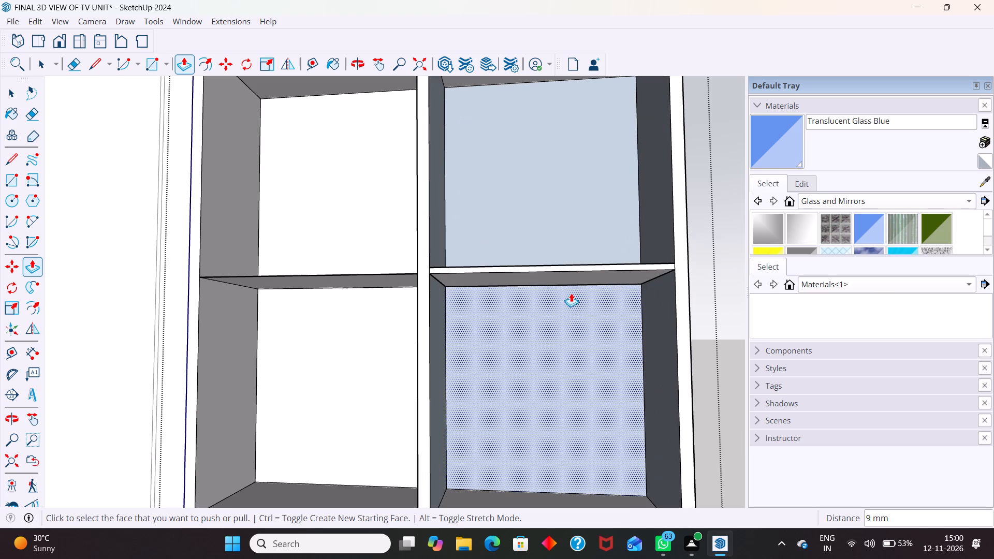
{"action": "left_click_drag", "start_coordinate": [576, 273], "coordinate": [577, 279]}
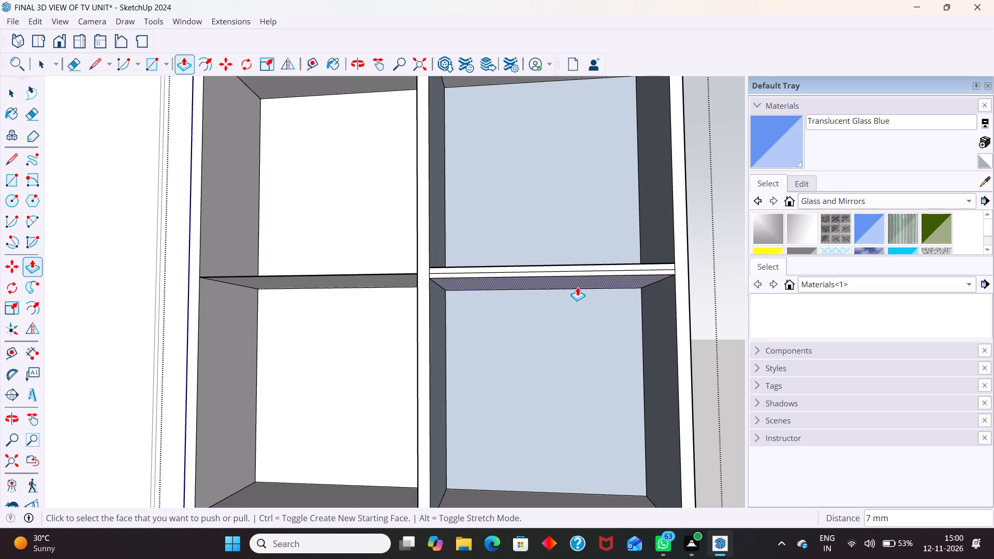
{"action": "key", "text": "9"}
{"action": "type", "text": "MM"}
{"action": "key", "text": "Return"}
{"action": "key", "text": "space"}
Reverse the blue back-panel faces in the two right-compartment bays above and below the third-row shelf.
{"action": "scroll", "coordinate": [581, 233], "scroll_direction": "down", "scroll_amount": 6}
{"action": "left_click", "coordinate": [569, 300]}
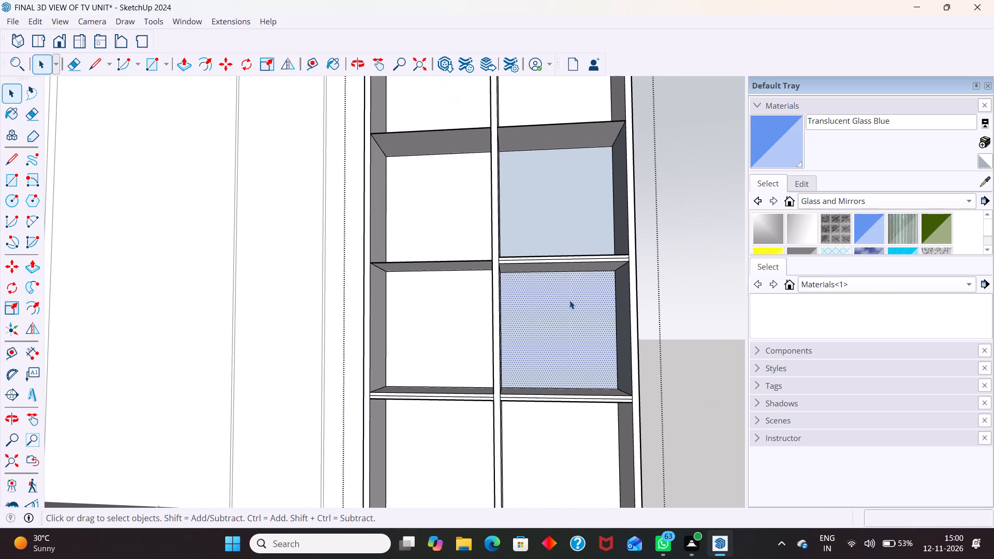
{"action": "right_click", "coordinate": [569, 300]}
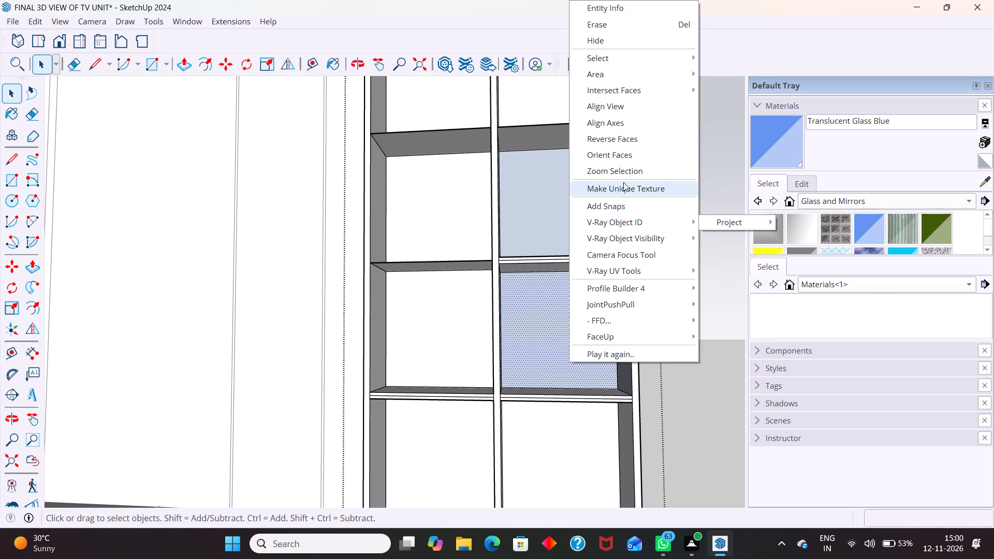
{"action": "left_click", "coordinate": [635, 142]}
{"action": "left_click", "coordinate": [581, 202]}
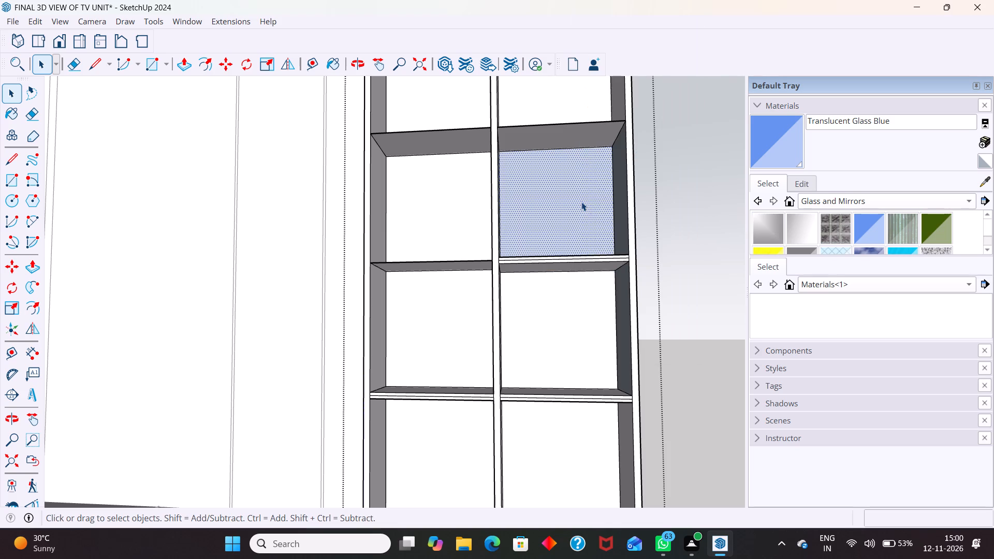
{"action": "right_click", "coordinate": [581, 202]}
{"action": "left_click", "coordinate": [635, 139]}
Reverse the outer side panel's inner faces in the right-compartment bays above and below the third-row shelf.
{"action": "scroll", "coordinate": [572, 189], "scroll_direction": "down", "scroll_amount": 6}
{"action": "middle_click_drag", "start_coordinate": [528, 247], "coordinate": [610, 298]}
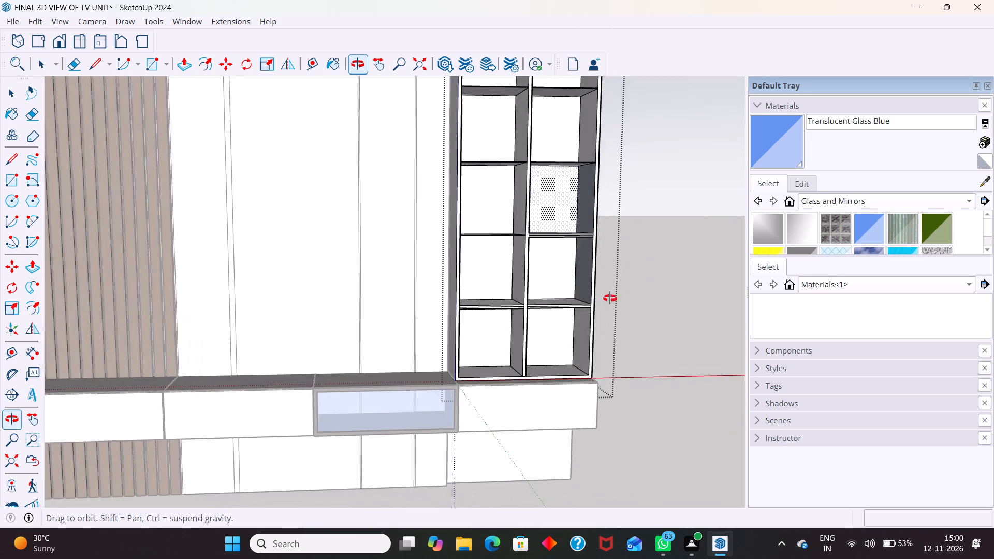
{"action": "middle_click_drag", "start_coordinate": [610, 298], "coordinate": [650, 289]}
{"action": "scroll", "coordinate": [562, 208], "scroll_direction": "up", "scroll_amount": 2}
{"action": "left_click", "coordinate": [568, 206]}
{"action": "right_click", "coordinate": [568, 206]}
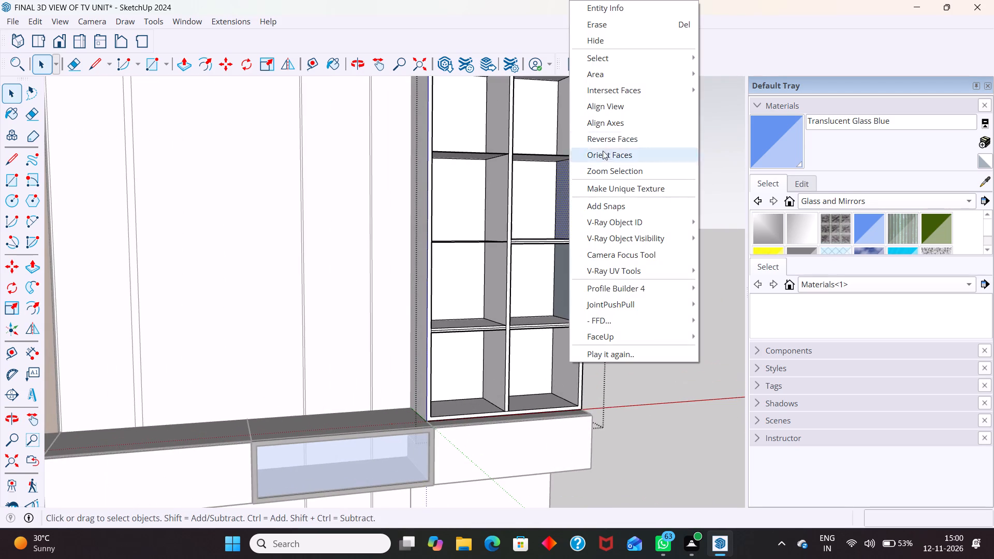
{"action": "left_click", "coordinate": [607, 140]}
{"action": "left_click", "coordinate": [562, 279]}
{"action": "right_click", "coordinate": [562, 279]}
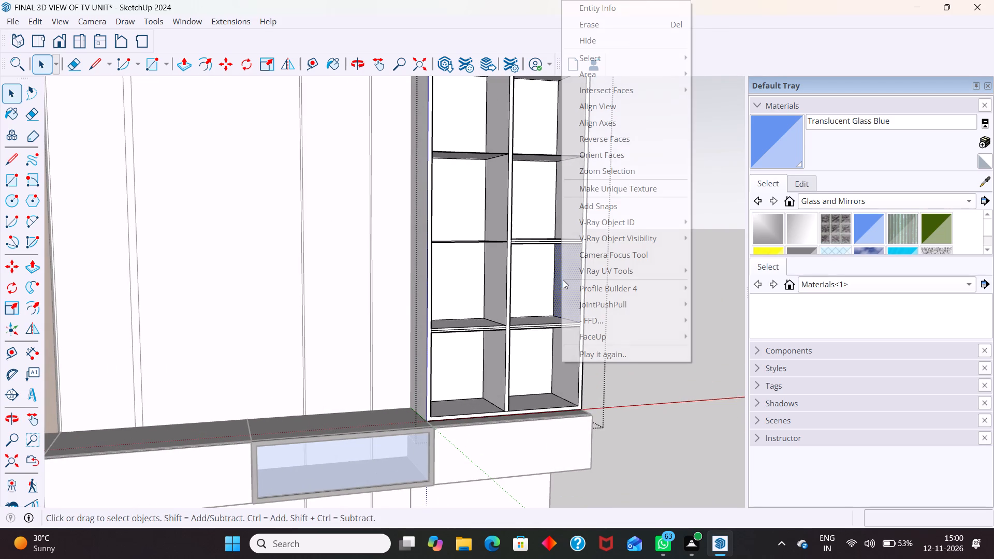
{"action": "left_click", "coordinate": [634, 140]}
Reverse the central divider's faces in the right-compartment bays above and below the third-row shelf.
{"action": "middle_click_drag", "start_coordinate": [618, 270], "coordinate": [415, 291]}
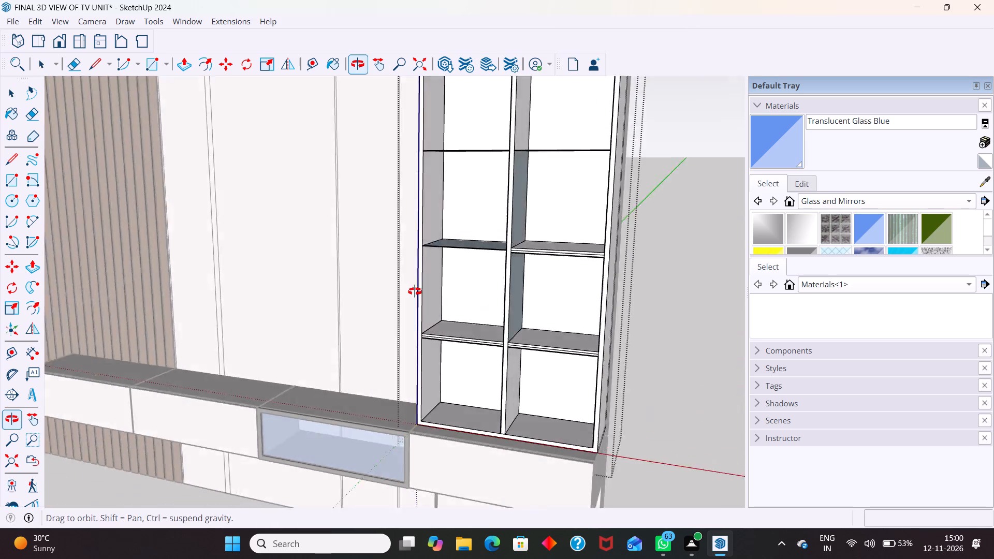
{"action": "middle_click_drag", "start_coordinate": [415, 291], "coordinate": [358, 247]}
{"action": "scroll", "coordinate": [490, 182], "scroll_direction": "up", "scroll_amount": 4}
{"action": "left_click", "coordinate": [502, 182]}
{"action": "right_click", "coordinate": [502, 182]}
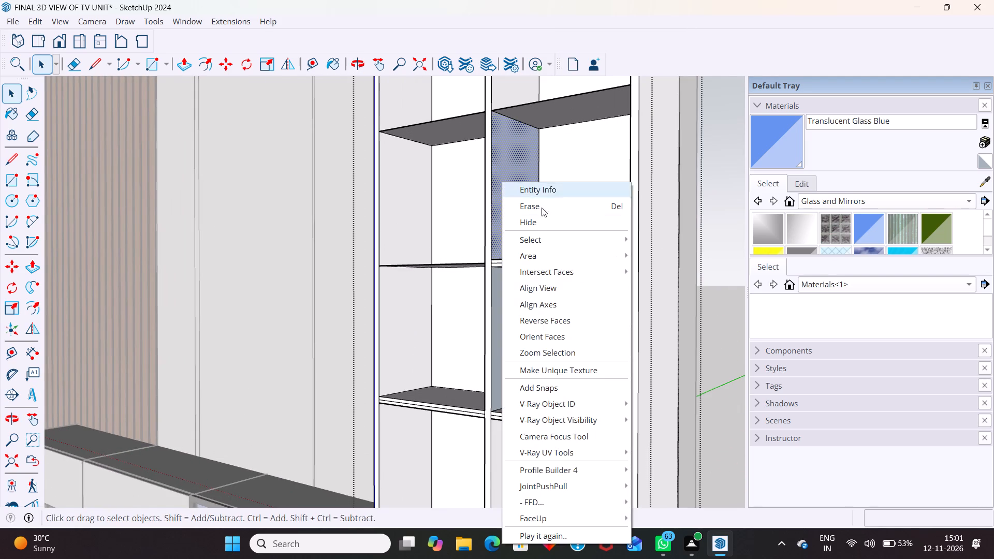
{"action": "left_click", "coordinate": [546, 316]}
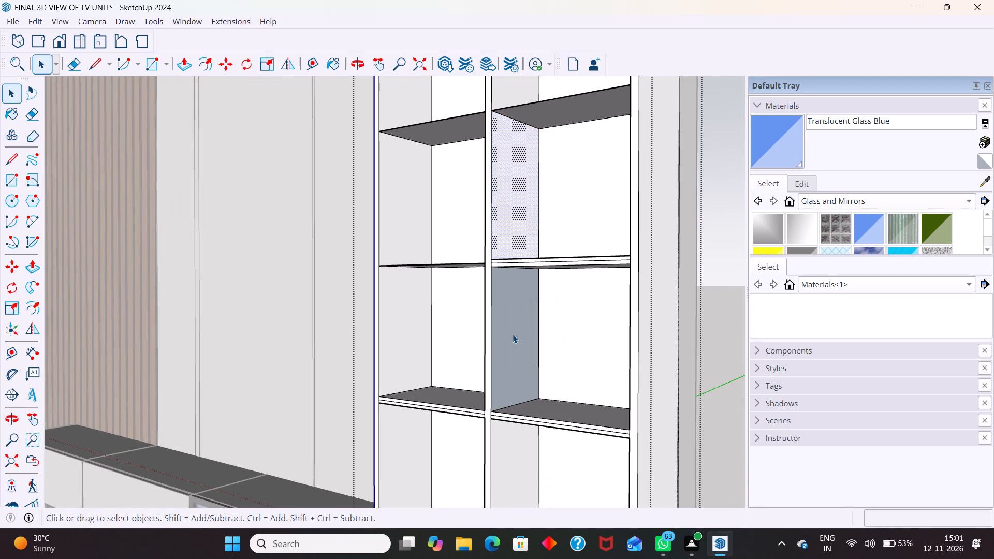
{"action": "left_click", "coordinate": [513, 334]}
{"action": "right_click", "coordinate": [513, 334]}
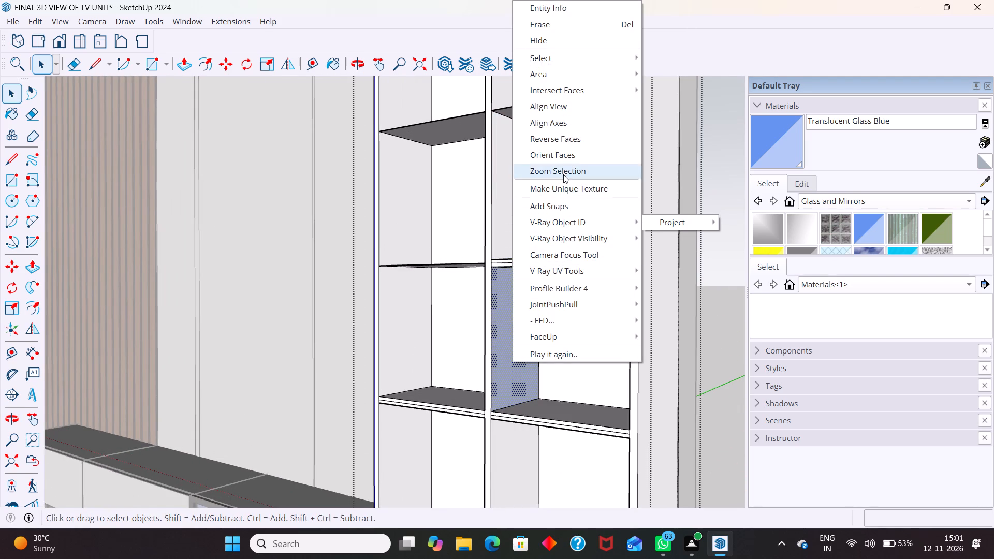
{"action": "left_click", "coordinate": [575, 136]}
Push/Pull the underside of the left compartment's third-row shelf face 9 mm downward.
{"action": "scroll", "coordinate": [538, 290], "scroll_direction": "down", "scroll_amount": 6}
{"action": "middle_click_drag", "start_coordinate": [475, 340], "coordinate": [600, 376]}
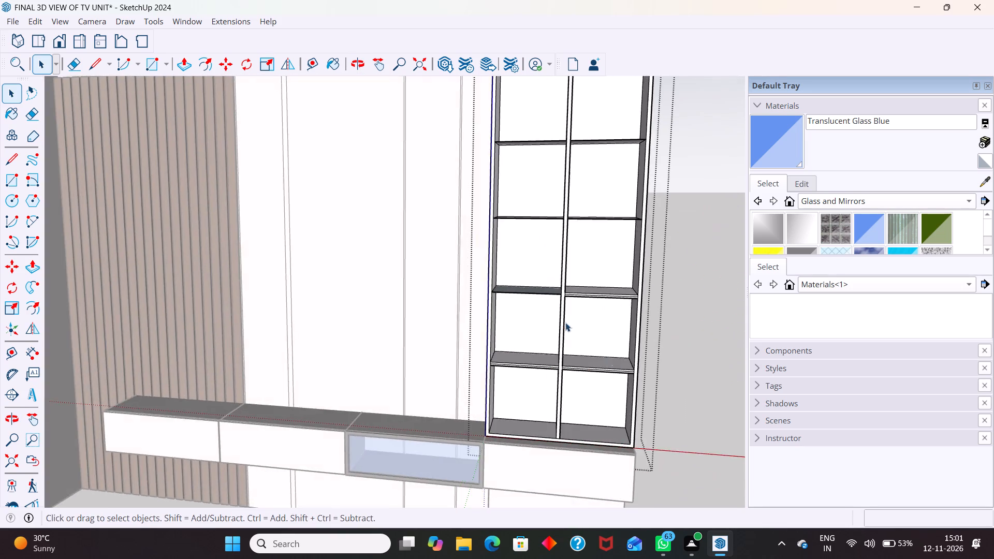
{"action": "scroll", "coordinate": [540, 313], "scroll_direction": "up", "scroll_amount": 7}
{"action": "middle_click_drag", "start_coordinate": [532, 303], "coordinate": [551, 202]}
{"action": "scroll", "coordinate": [547, 205], "scroll_direction": "up", "scroll_amount": 2}
{"action": "left_click", "coordinate": [547, 205]}
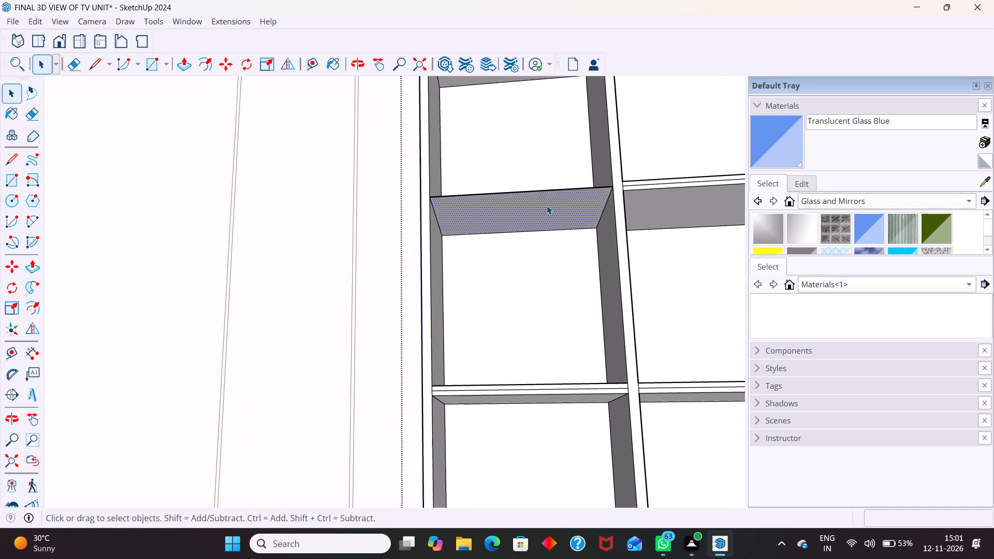
{"action": "key", "text": "p"}
{"action": "left_click", "coordinate": [546, 206]}
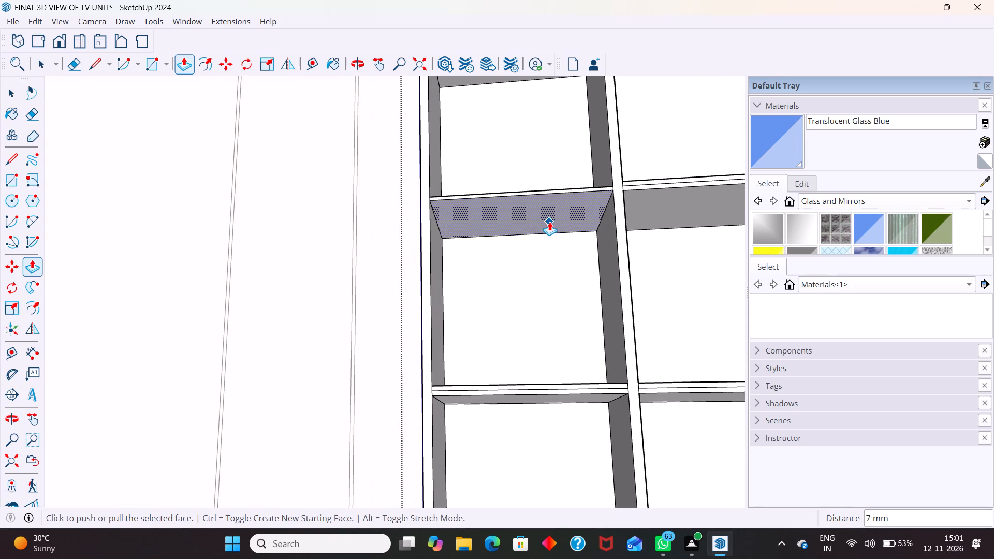
{"action": "key", "text": "9"}
{"action": "key", "text": "Return"}
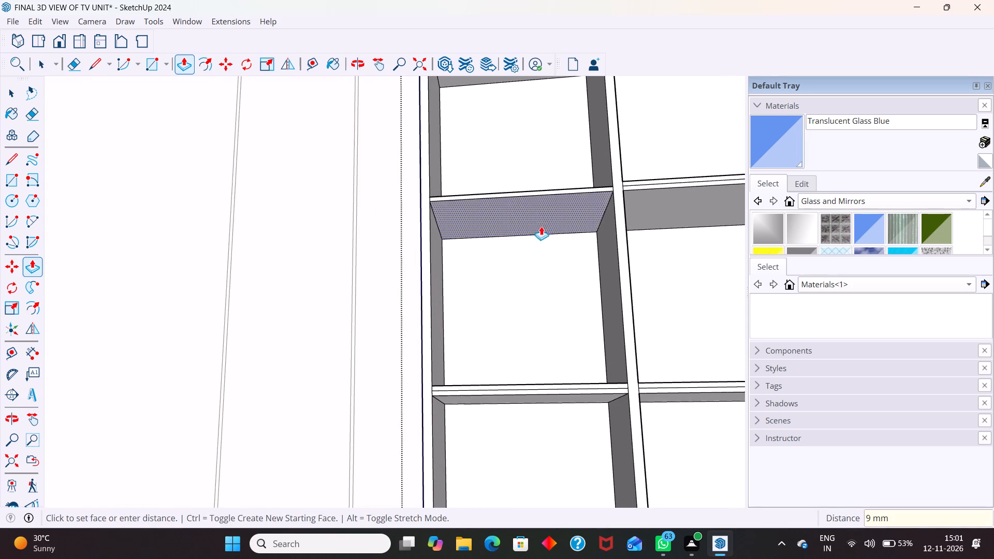
Push/Pull the top of the left compartment's third-row shelf 9 mm upward.
{"action": "middle_click_drag", "start_coordinate": [534, 252], "coordinate": [486, 413]}
{"action": "scroll", "coordinate": [551, 236], "scroll_direction": "up", "scroll_amount": 3}
{"action": "left_click", "coordinate": [552, 271]}
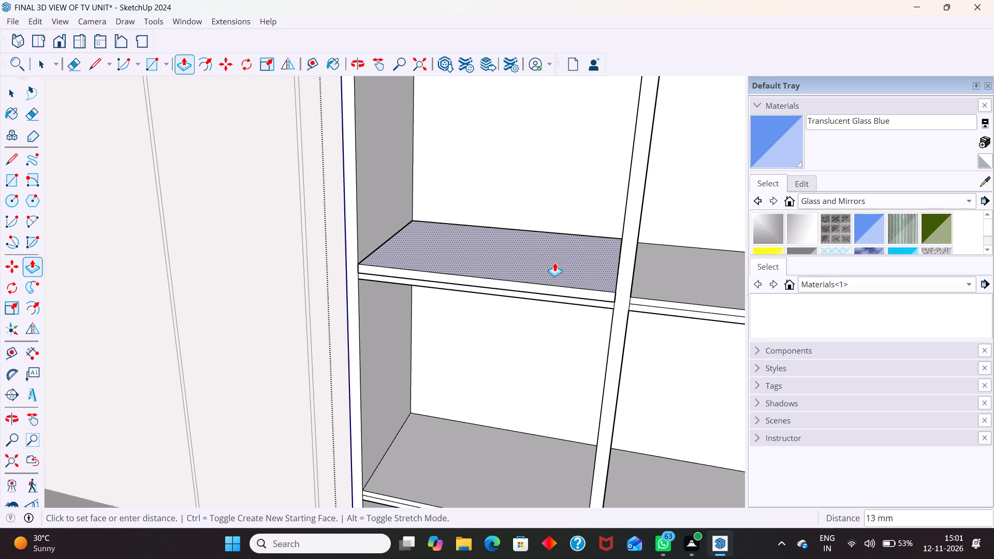
{"action": "key", "text": "9"}
{"action": "key", "text": "Return"}
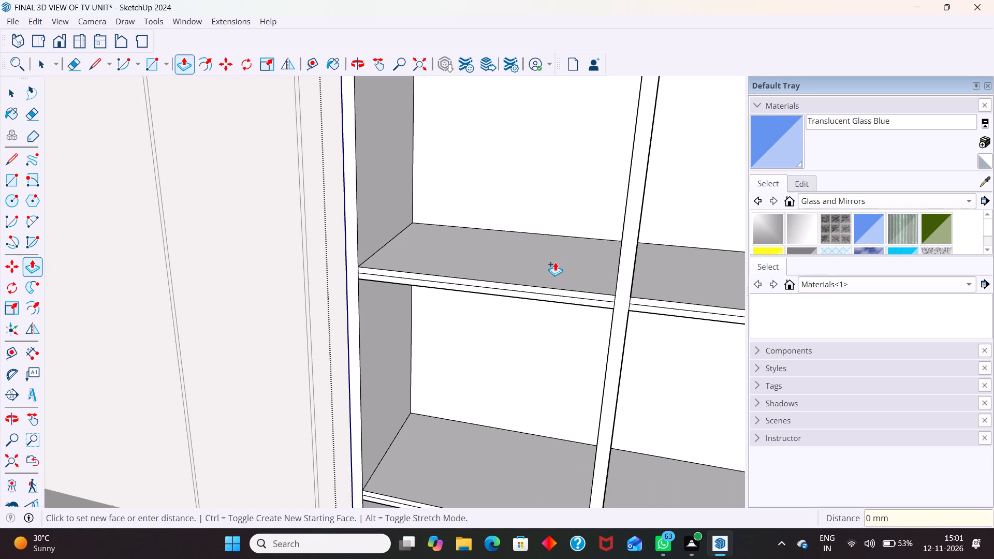
{"action": "key", "text": "space"}
Push/Pull the undersides of the second-row shelf faces in the right and left compartments 9 mm downward.
{"action": "scroll", "coordinate": [465, 254], "scroll_direction": "down", "scroll_amount": 13}
{"action": "middle_click_drag", "start_coordinate": [502, 321], "coordinate": [581, 340]}
{"action": "scroll", "coordinate": [594, 160], "scroll_direction": "up", "scroll_amount": 6}
{"action": "middle_click_drag", "start_coordinate": [605, 212], "coordinate": [620, 112]}
{"action": "scroll", "coordinate": [570, 167], "scroll_direction": "up", "scroll_amount": 5}
{"action": "left_click", "coordinate": [572, 154]}
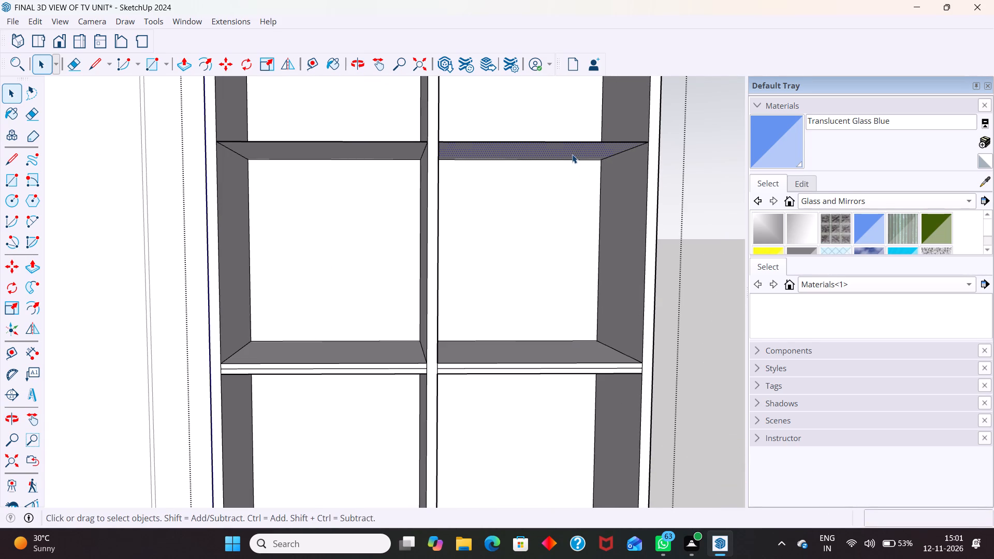
{"action": "key", "text": "p"}
{"action": "left_click", "coordinate": [573, 154]}
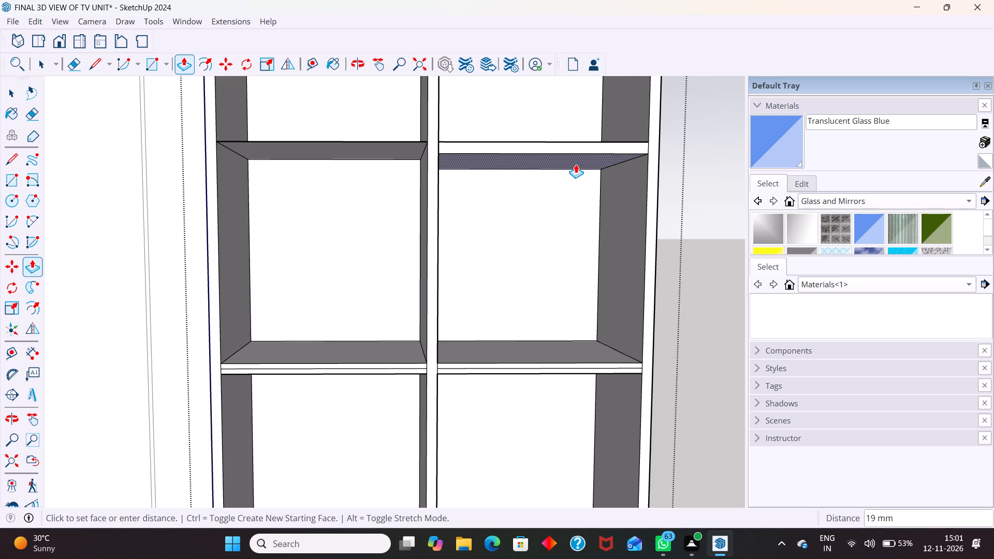
{"action": "key", "text": "9"}
{"action": "key", "text": "Return"}
{"action": "double_click", "coordinate": [379, 146]}
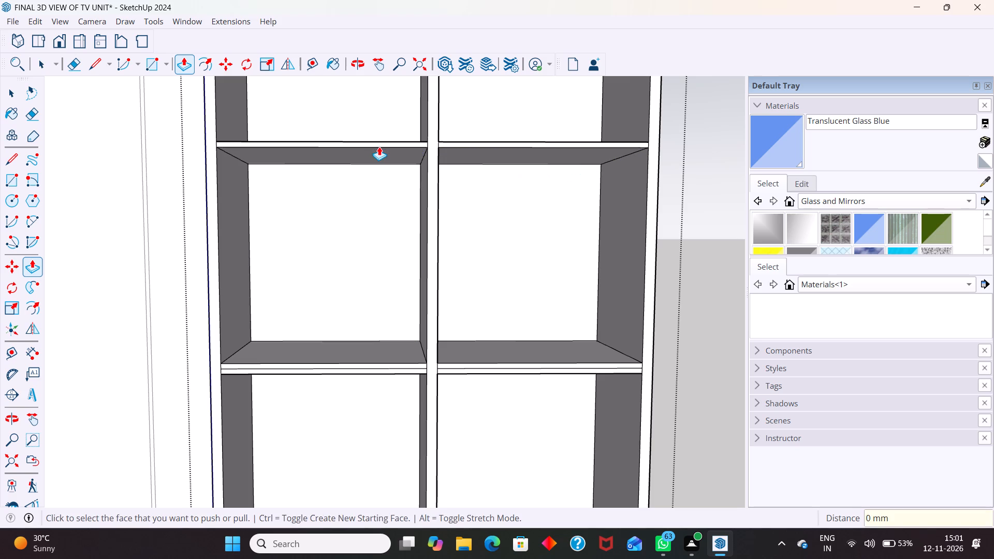
Push/Pull the tops of the second-row shelves in the right and left compartments 9 mm upward.
{"action": "key", "text": "space"}
{"action": "middle_click_drag", "start_coordinate": [448, 194], "coordinate": [357, 426]}
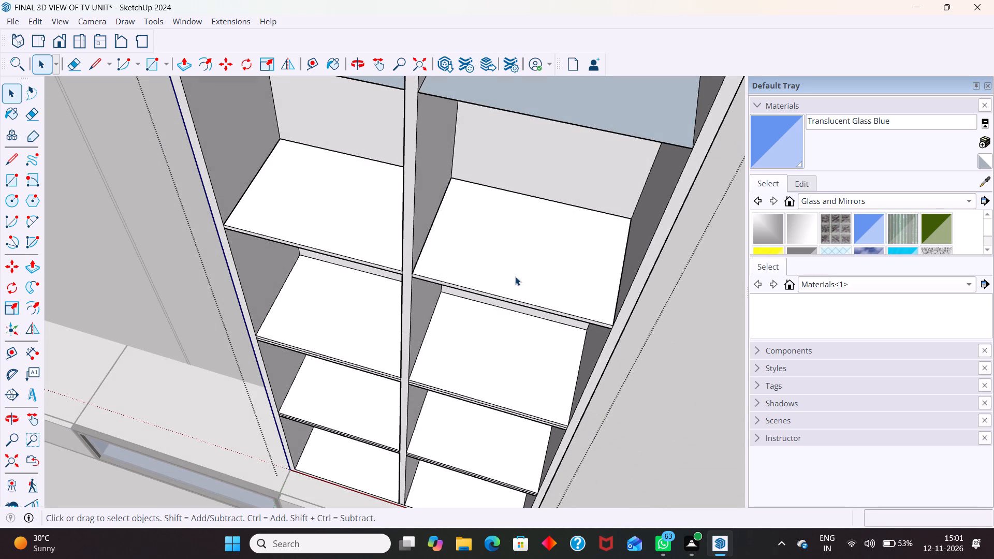
{"action": "left_click", "coordinate": [515, 276]}
{"action": "key", "text": "p"}
{"action": "left_click", "coordinate": [515, 276]}
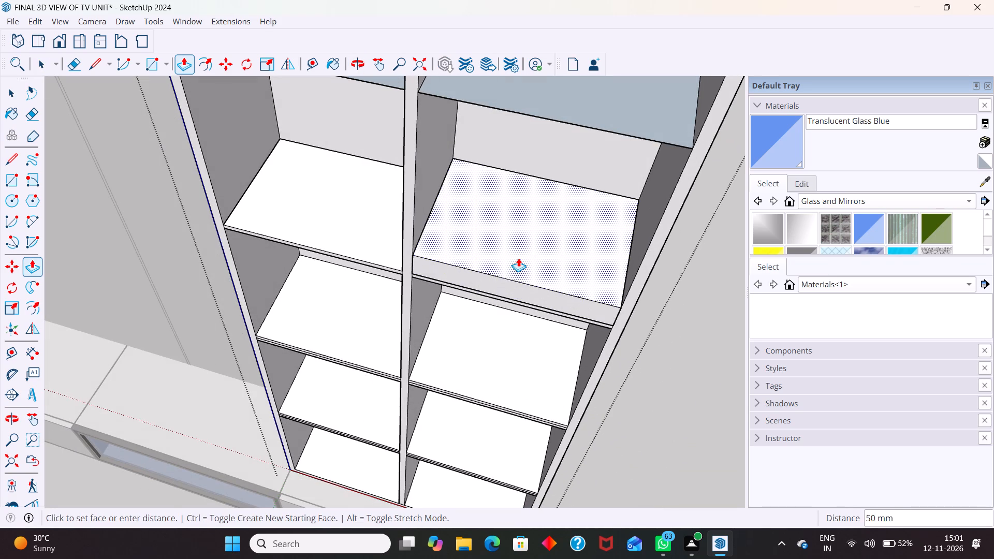
{"action": "key", "text": "9"}
{"action": "key", "text": "Return"}
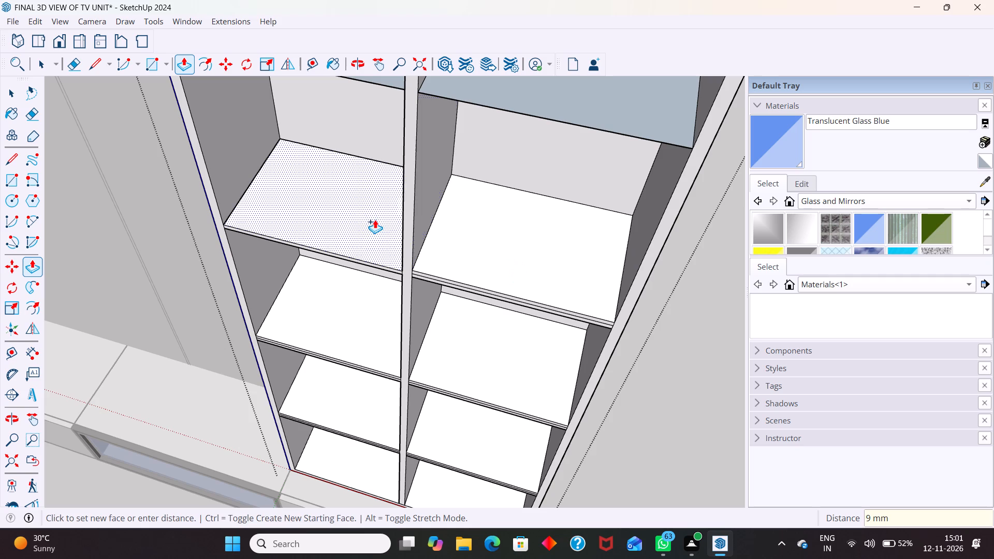
{"action": "left_click", "coordinate": [361, 219]}
{"action": "key", "text": "9"}
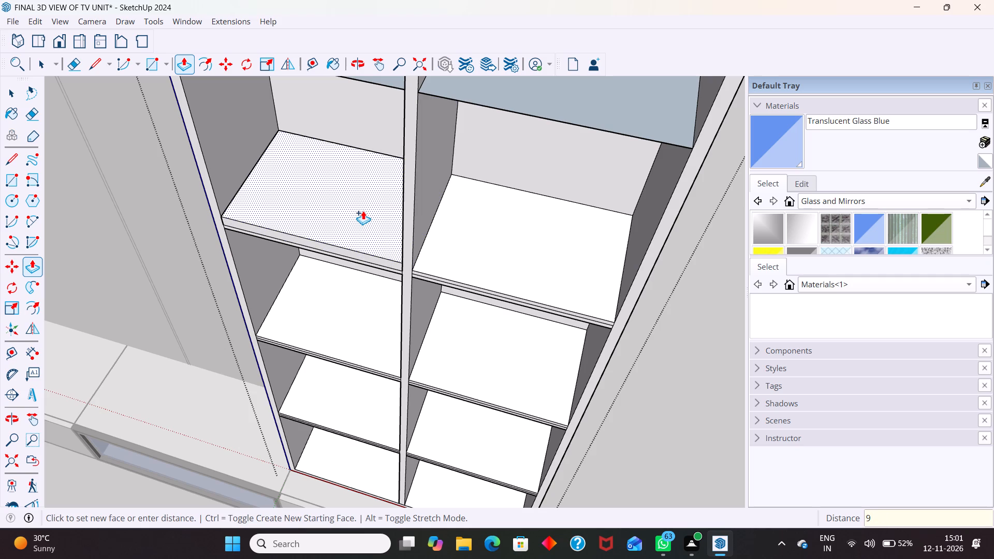
{"action": "key", "text": "Return"}
Push/Pull the undersides of the top-row shelf faces in the right and left compartments 9 mm downward.
{"action": "scroll", "coordinate": [364, 213], "scroll_direction": "down", "scroll_amount": 5}
{"action": "middle_click_drag", "start_coordinate": [376, 268], "coordinate": [474, 210]}
{"action": "key", "text": "space"}
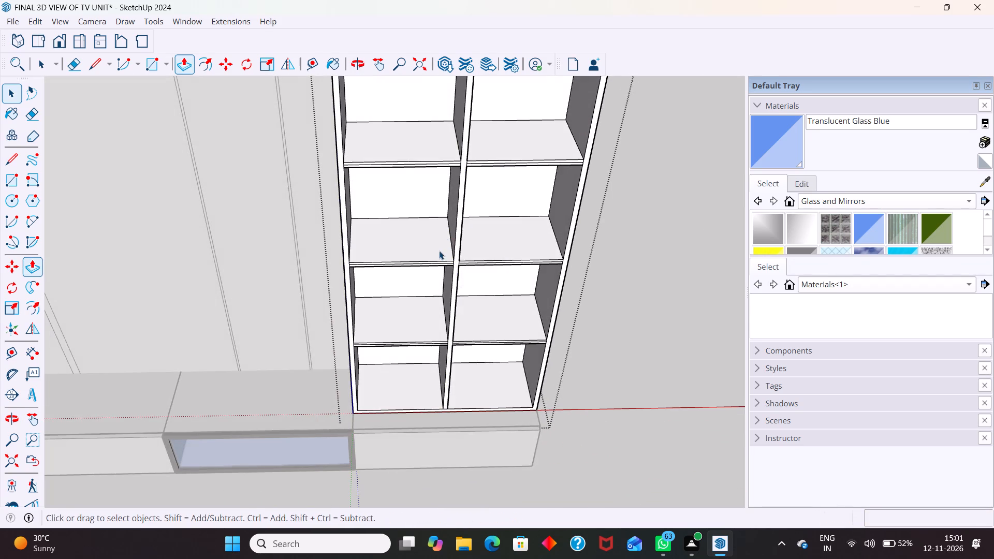
{"action": "scroll", "coordinate": [425, 289], "scroll_direction": "down", "scroll_amount": 10}
{"action": "middle_click_drag", "start_coordinate": [463, 189], "coordinate": [486, 77]}
{"action": "scroll", "coordinate": [449, 204], "scroll_direction": "up", "scroll_amount": 9}
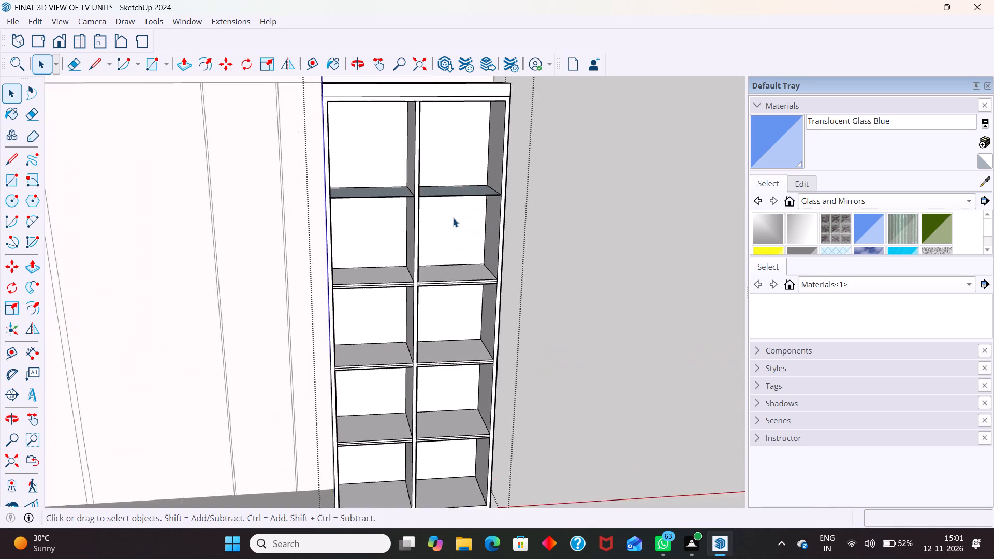
{"action": "scroll", "coordinate": [453, 218], "scroll_direction": "up", "scroll_amount": 2}
{"action": "middle_click_drag", "start_coordinate": [444, 185], "coordinate": [472, 89]}
{"action": "scroll", "coordinate": [474, 168], "scroll_direction": "up", "scroll_amount": 3}
{"action": "left_click", "coordinate": [477, 157]}
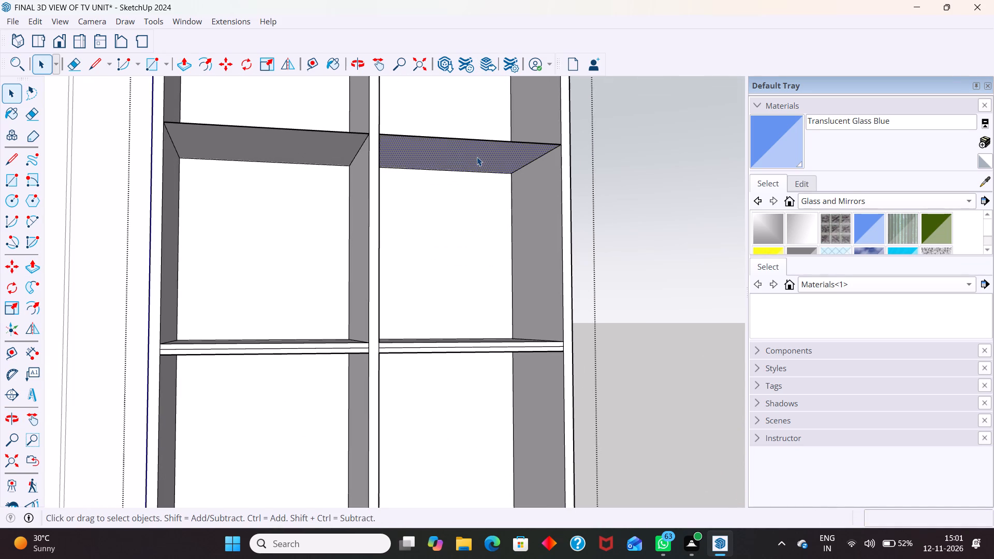
{"action": "key", "text": "p"}
{"action": "left_click", "coordinate": [477, 157]}
{"action": "key", "text": "9"}
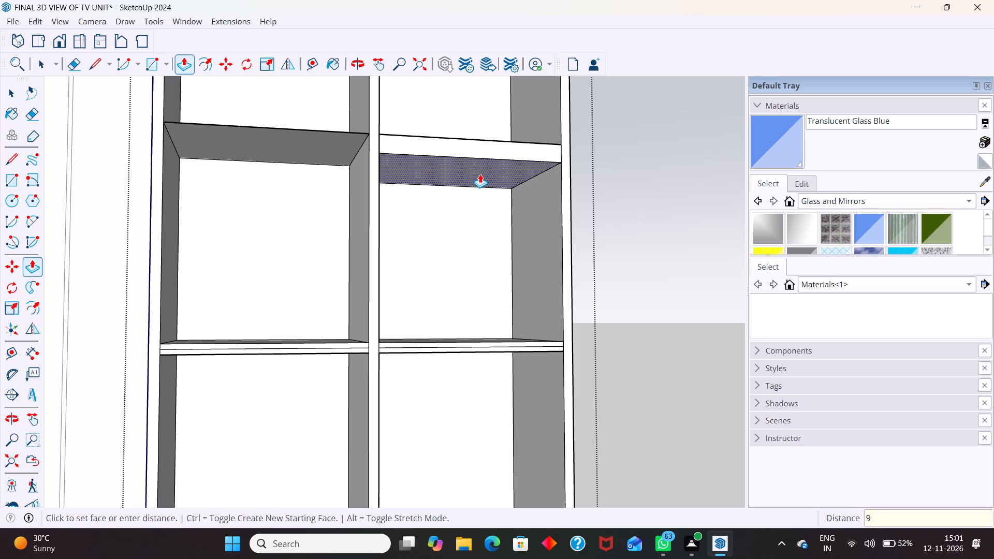
{"action": "key", "text": "Return"}
{"action": "double_click", "coordinate": [320, 144]}
{"action": "key", "text": "space"}
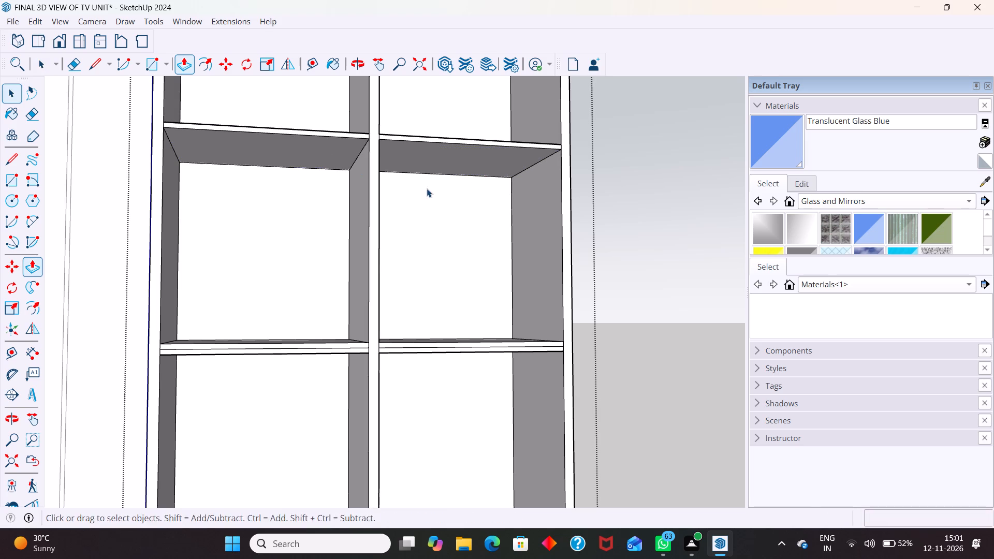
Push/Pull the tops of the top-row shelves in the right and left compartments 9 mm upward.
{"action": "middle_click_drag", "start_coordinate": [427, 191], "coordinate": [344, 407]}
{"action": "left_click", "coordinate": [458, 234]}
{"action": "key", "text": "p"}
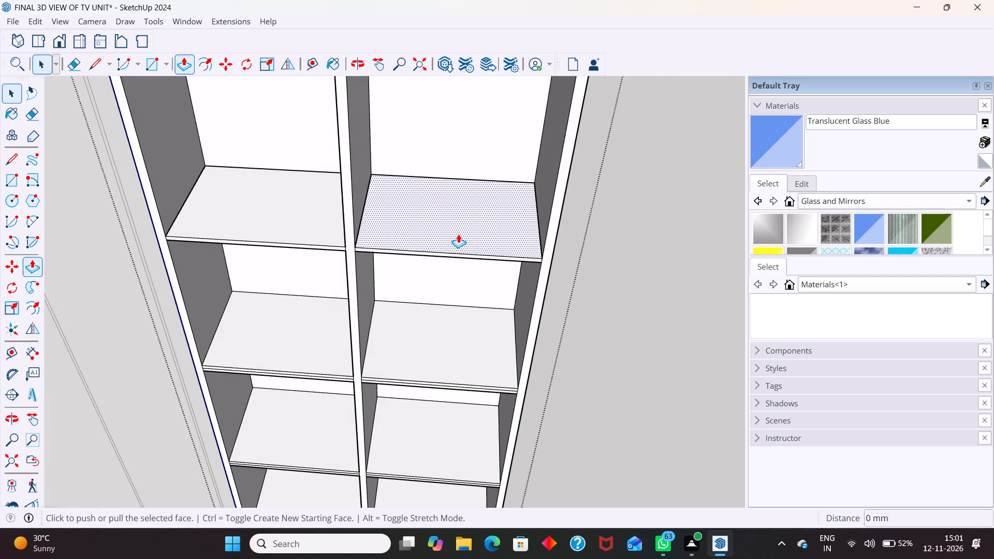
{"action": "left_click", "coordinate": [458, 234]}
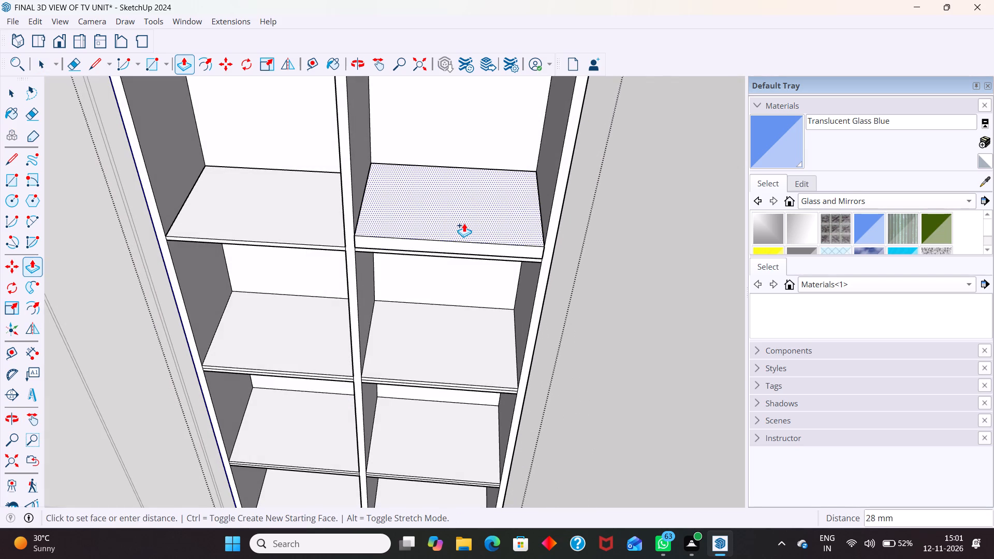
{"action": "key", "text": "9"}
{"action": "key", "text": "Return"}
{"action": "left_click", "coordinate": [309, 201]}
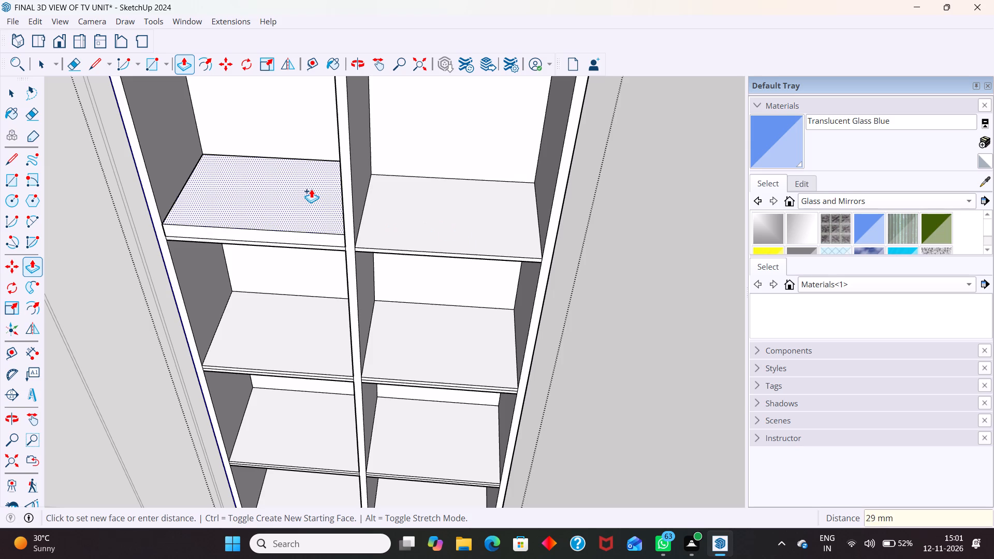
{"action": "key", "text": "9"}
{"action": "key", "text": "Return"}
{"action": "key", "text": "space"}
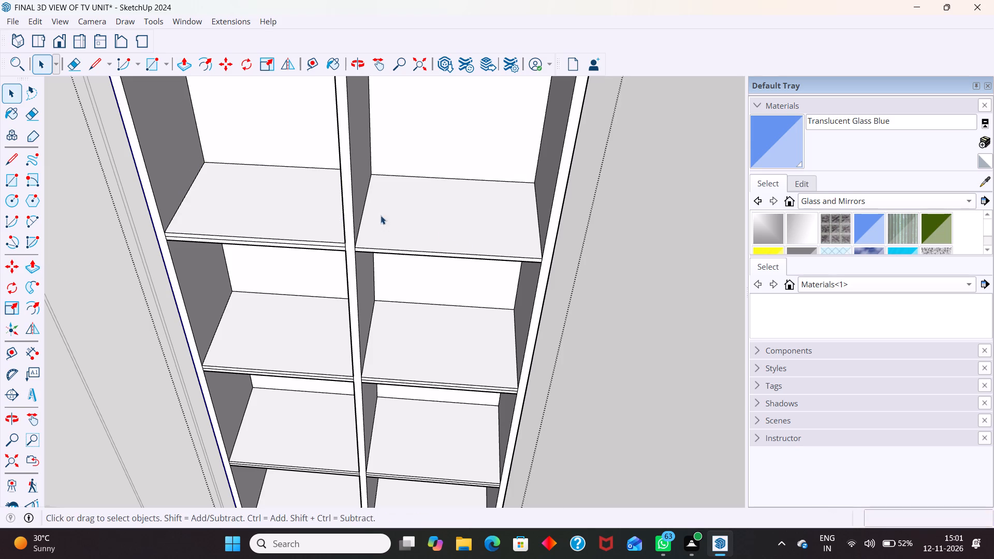
Close the cabinet group and examine the whole TV unit and the cabinet's shelves from several angles.
{"action": "scroll", "coordinate": [386, 222], "scroll_direction": "down", "scroll_amount": 10}
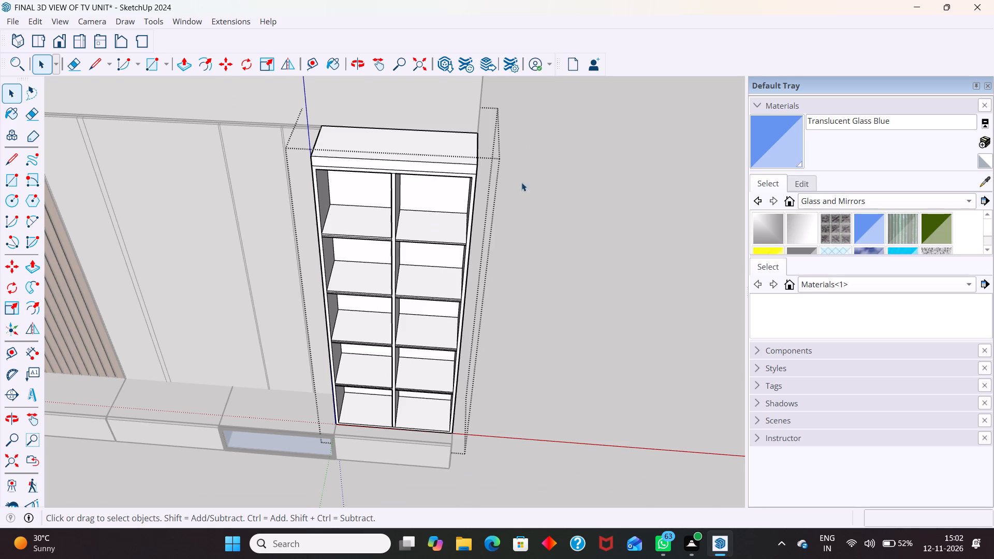
{"action": "left_click", "coordinate": [600, 227]}
{"action": "scroll", "coordinate": [472, 227], "scroll_direction": "down", "scroll_amount": 5}
{"action": "scroll", "coordinate": [580, 249], "scroll_direction": "down", "scroll_amount": 10}
{"action": "middle_click_drag", "start_coordinate": [562, 252], "coordinate": [511, 166]}
{"action": "scroll", "coordinate": [501, 148], "scroll_direction": "up", "scroll_amount": 3}
{"action": "scroll", "coordinate": [479, 160], "scroll_direction": "down", "scroll_amount": 5}
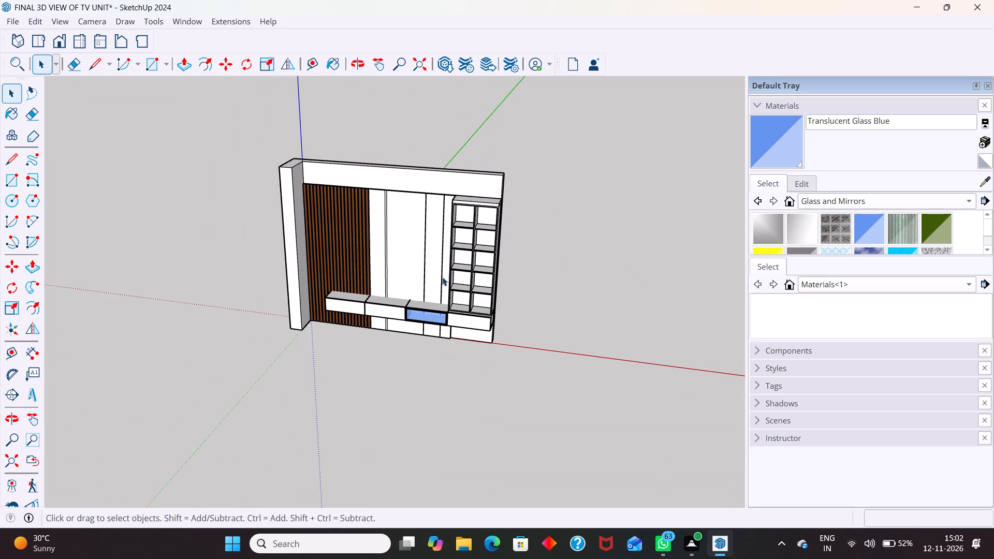
{"action": "middle_click_drag", "start_coordinate": [442, 277], "coordinate": [527, 241]}
{"action": "scroll", "coordinate": [513, 210], "scroll_direction": "up", "scroll_amount": 10}
{"action": "middle_click_drag", "start_coordinate": [491, 231], "coordinate": [465, 235]}
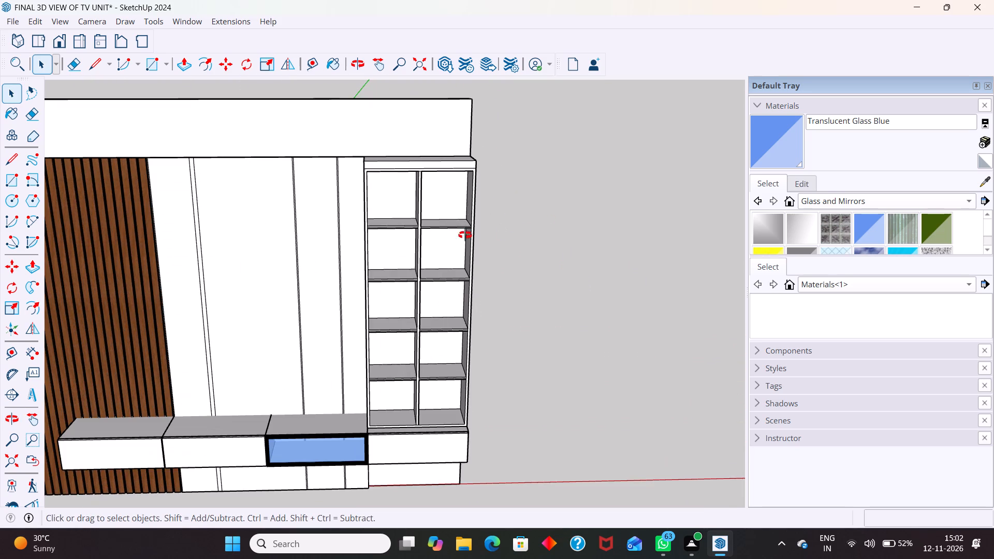
{"action": "middle_click_drag", "start_coordinate": [465, 235], "coordinate": [390, 236]}
{"action": "scroll", "coordinate": [505, 188], "scroll_direction": "down", "scroll_amount": 3}
{"action": "middle_click_drag", "start_coordinate": [469, 184], "coordinate": [408, 198]}
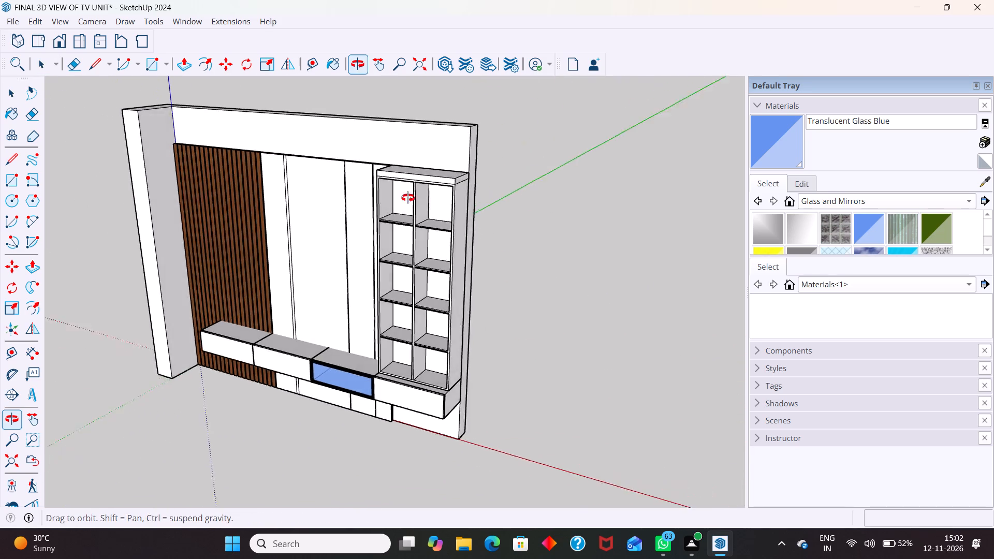
{"action": "middle_click_drag", "start_coordinate": [408, 198], "coordinate": [371, 214]}
{"action": "middle_click_drag", "start_coordinate": [381, 414], "coordinate": [511, 393]}
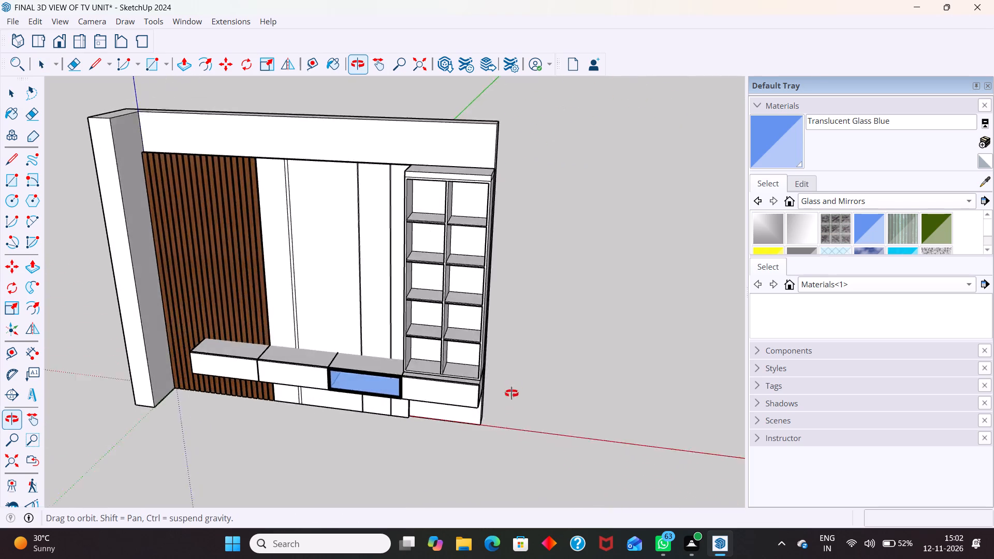
{"action": "middle_click_drag", "start_coordinate": [511, 393], "coordinate": [506, 319]}
{"action": "middle_click_drag", "start_coordinate": [525, 151], "coordinate": [410, 182]}
{"action": "scroll", "coordinate": [419, 201], "scroll_direction": "up", "scroll_amount": 4}
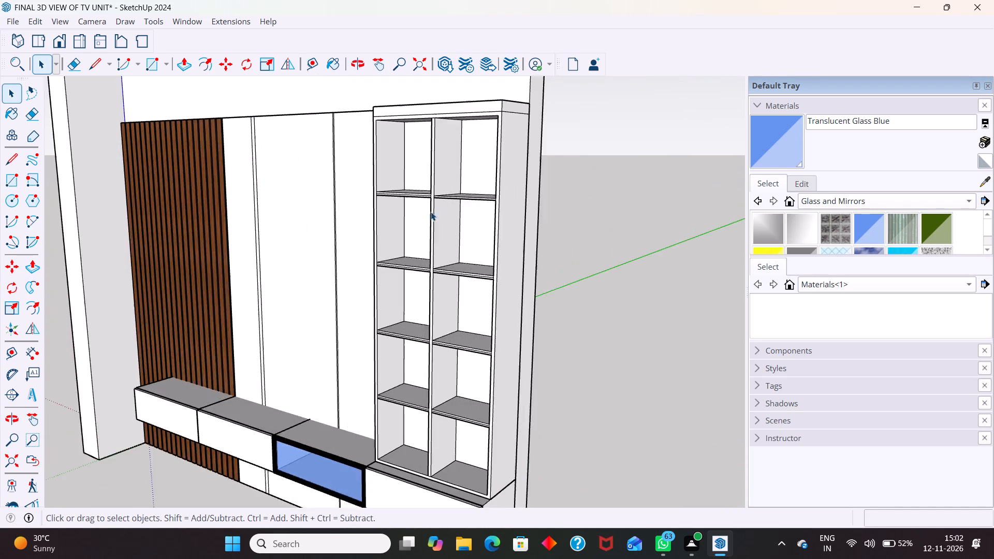
{"action": "scroll", "coordinate": [431, 212], "scroll_direction": "up", "scroll_amount": 4}
{"action": "scroll", "coordinate": [488, 185], "scroll_direction": "up", "scroll_amount": 6}
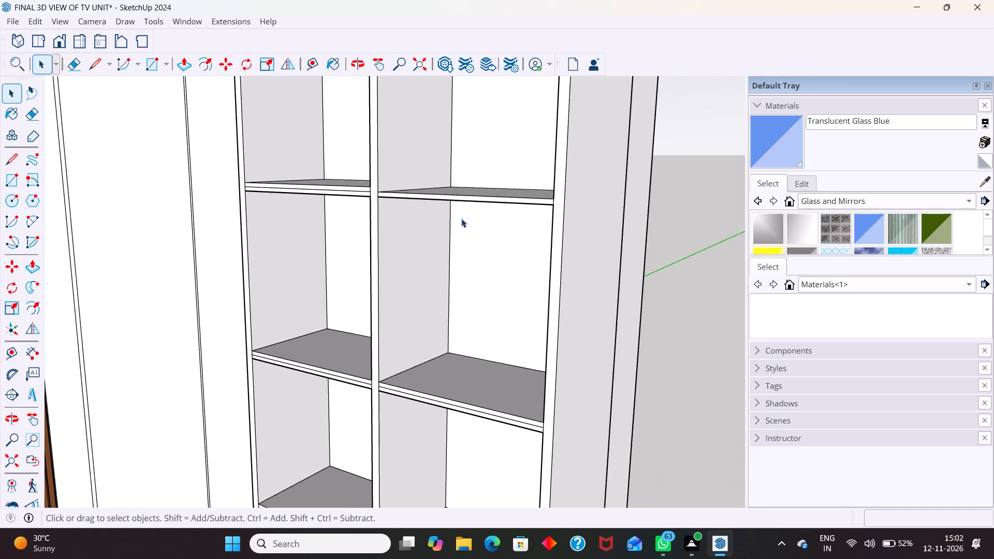
{"action": "middle_click_drag", "start_coordinate": [463, 220], "coordinate": [561, 198]}
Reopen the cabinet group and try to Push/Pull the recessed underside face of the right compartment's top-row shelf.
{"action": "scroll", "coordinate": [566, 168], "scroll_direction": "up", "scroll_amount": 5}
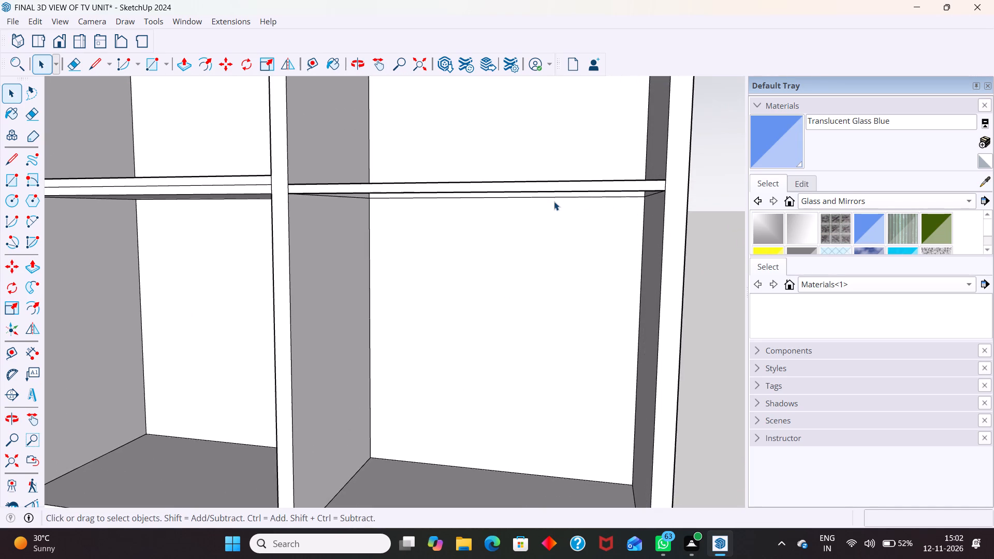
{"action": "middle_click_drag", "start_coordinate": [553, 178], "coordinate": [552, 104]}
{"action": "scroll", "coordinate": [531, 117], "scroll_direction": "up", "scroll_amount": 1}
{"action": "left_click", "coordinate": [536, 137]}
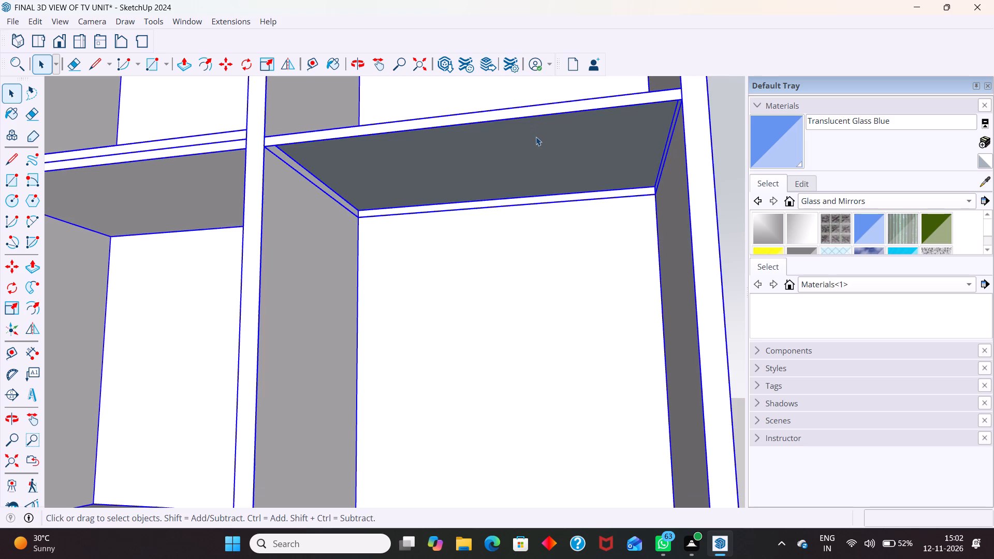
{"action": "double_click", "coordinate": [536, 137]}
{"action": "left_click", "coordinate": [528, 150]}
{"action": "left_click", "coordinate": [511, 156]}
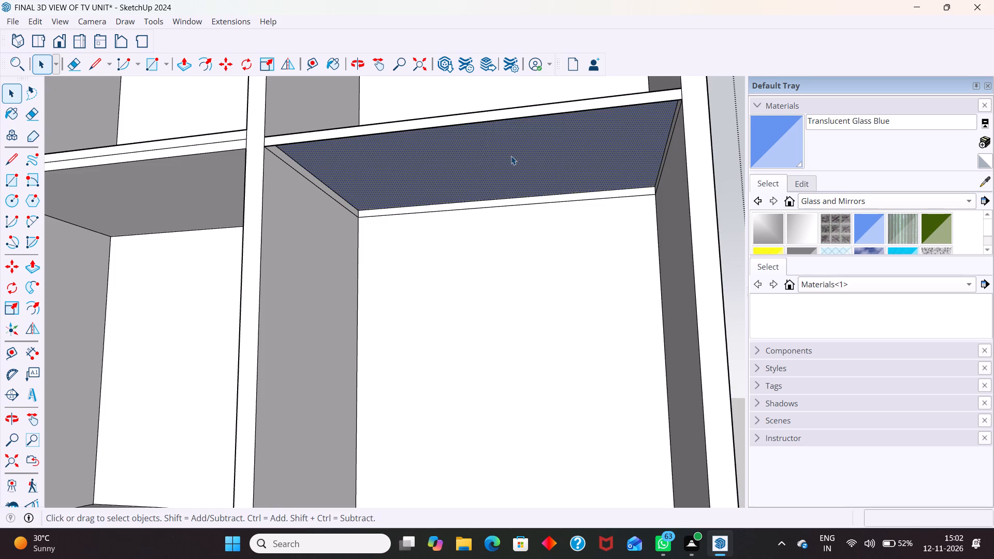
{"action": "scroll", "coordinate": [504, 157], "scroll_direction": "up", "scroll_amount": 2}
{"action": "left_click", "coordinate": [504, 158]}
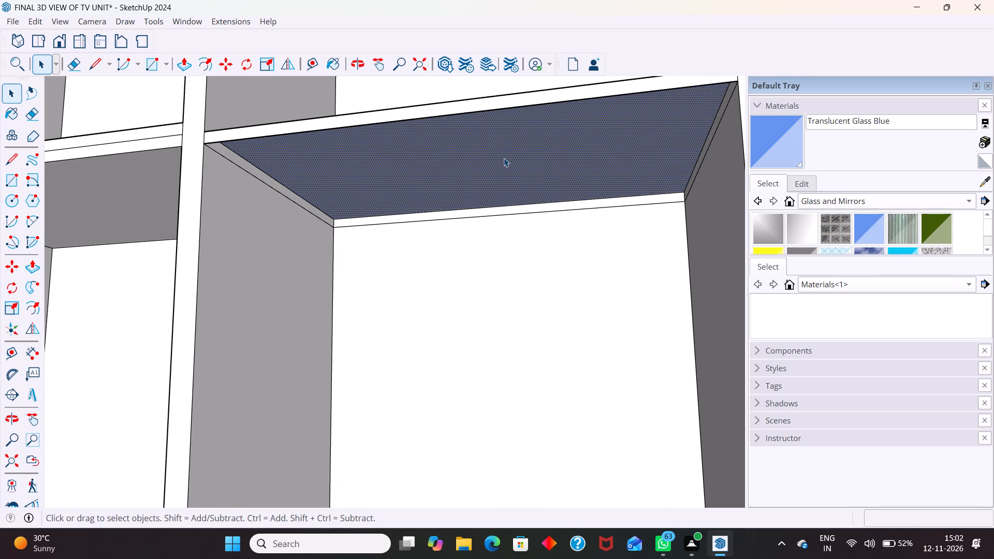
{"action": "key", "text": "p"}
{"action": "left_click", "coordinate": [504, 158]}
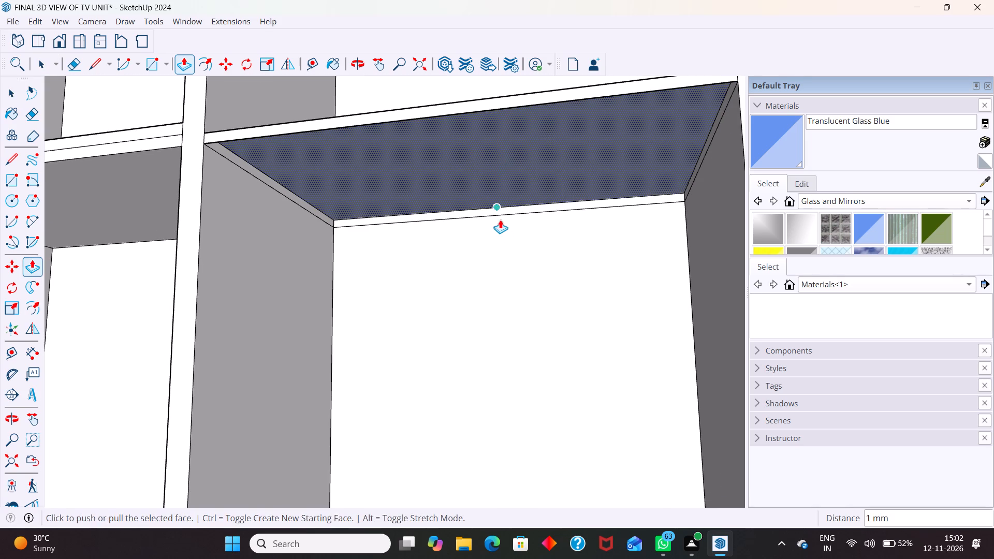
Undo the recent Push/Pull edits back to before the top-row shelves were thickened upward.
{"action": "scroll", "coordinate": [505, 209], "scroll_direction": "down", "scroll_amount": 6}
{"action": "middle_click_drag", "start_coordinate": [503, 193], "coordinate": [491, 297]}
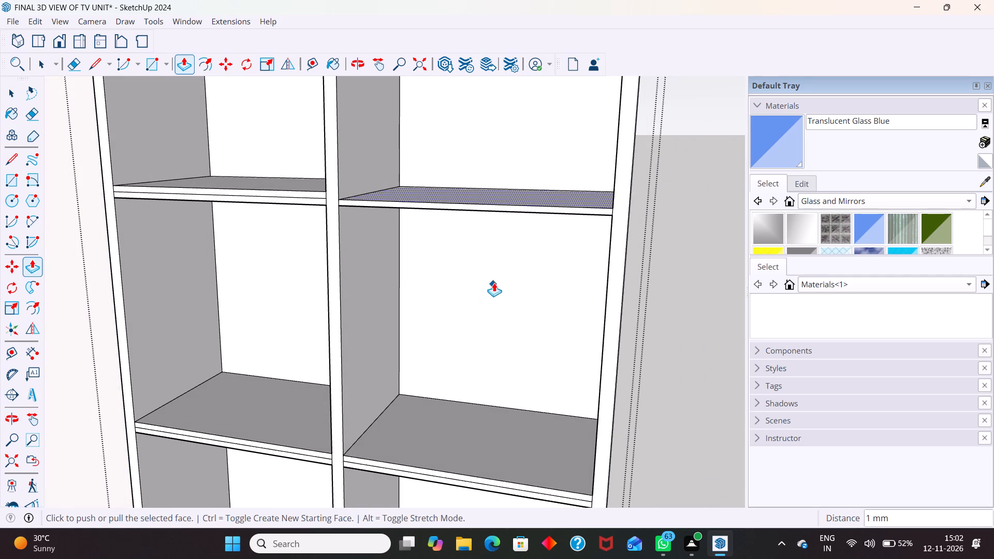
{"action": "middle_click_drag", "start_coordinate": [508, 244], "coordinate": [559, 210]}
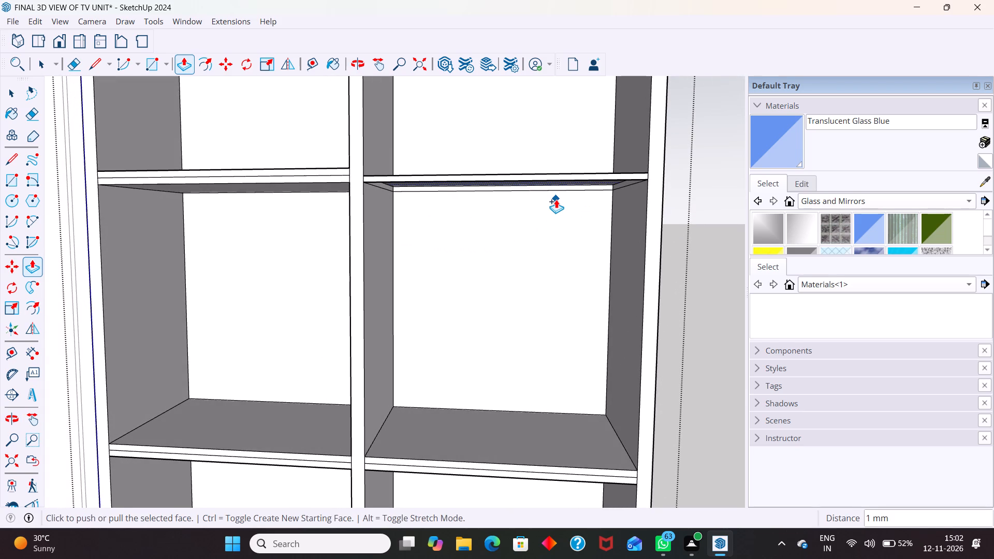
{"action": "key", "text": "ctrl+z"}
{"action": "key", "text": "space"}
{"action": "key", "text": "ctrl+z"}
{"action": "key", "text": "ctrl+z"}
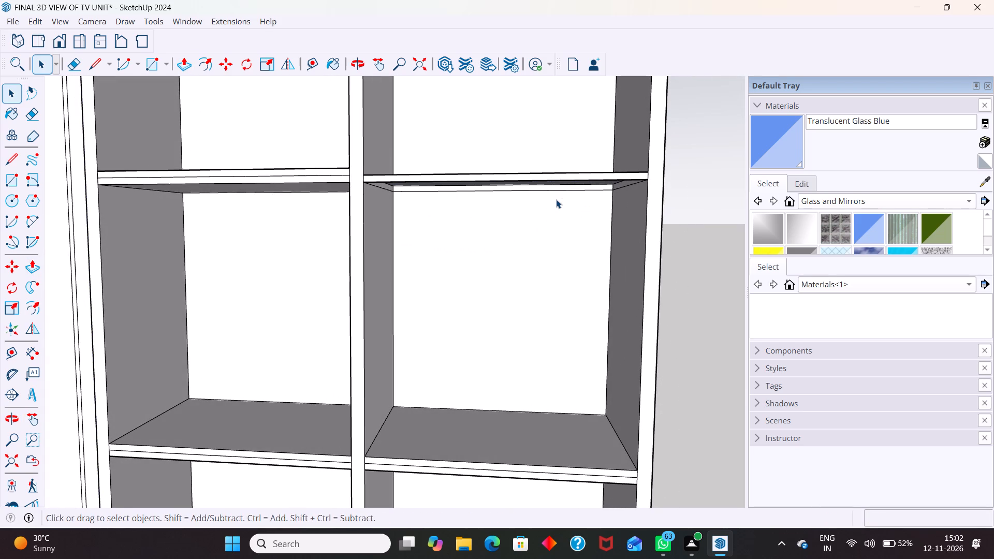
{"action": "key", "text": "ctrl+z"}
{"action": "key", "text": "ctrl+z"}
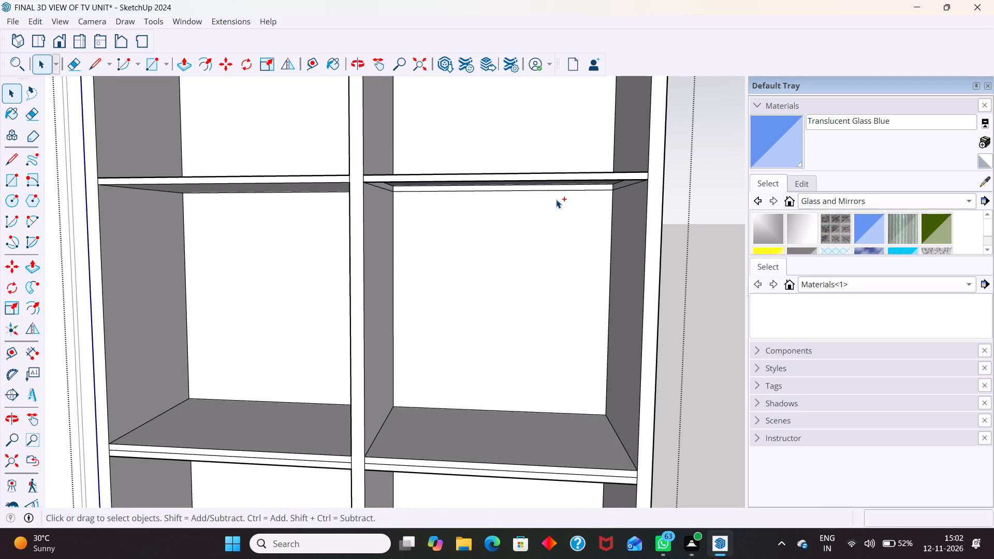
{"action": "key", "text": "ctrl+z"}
Push/Pull the top faces of the top-row shelves in the right and left compartments 9 mm upward.
{"action": "scroll", "coordinate": [566, 157], "scroll_direction": "down", "scroll_amount": 11}
{"action": "middle_click_drag", "start_coordinate": [553, 190], "coordinate": [558, 207]}
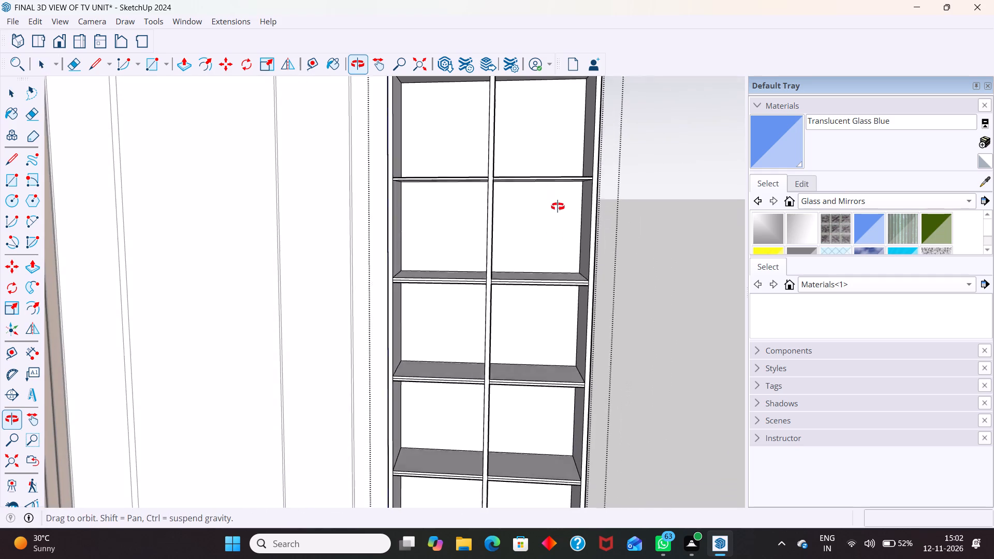
{"action": "middle_click_drag", "start_coordinate": [558, 207], "coordinate": [538, 261]}
{"action": "scroll", "coordinate": [544, 196], "scroll_direction": "up", "scroll_amount": 5}
{"action": "left_click", "coordinate": [551, 212]}
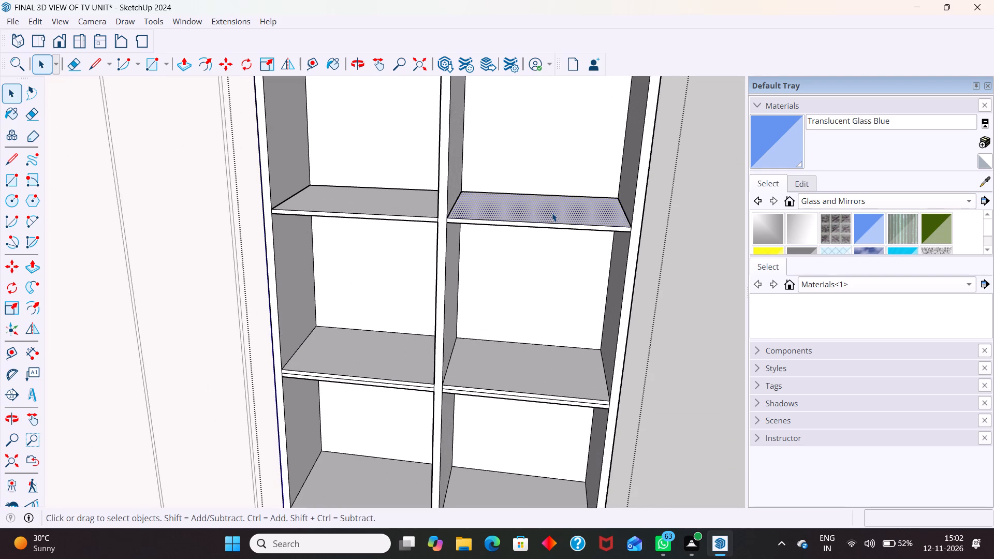
{"action": "key", "text": "p"}
{"action": "left_click", "coordinate": [552, 213]}
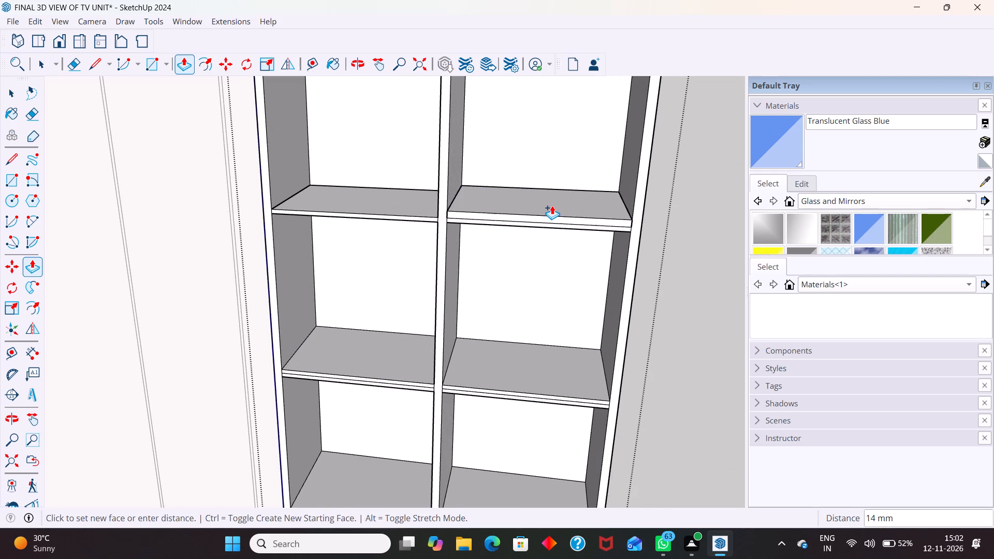
{"action": "key", "text": "9"}
{"action": "key", "text": "Return"}
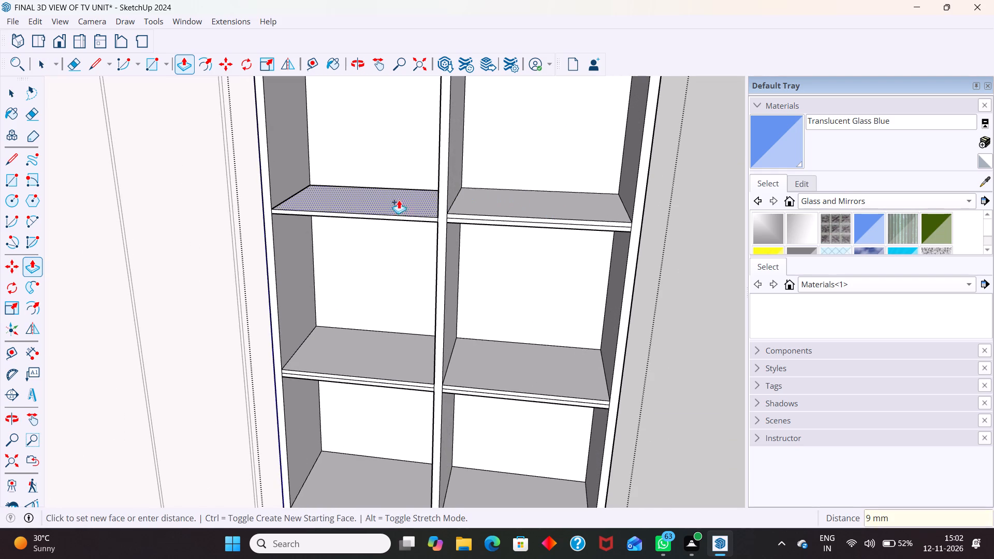
{"action": "left_click", "coordinate": [399, 203]}
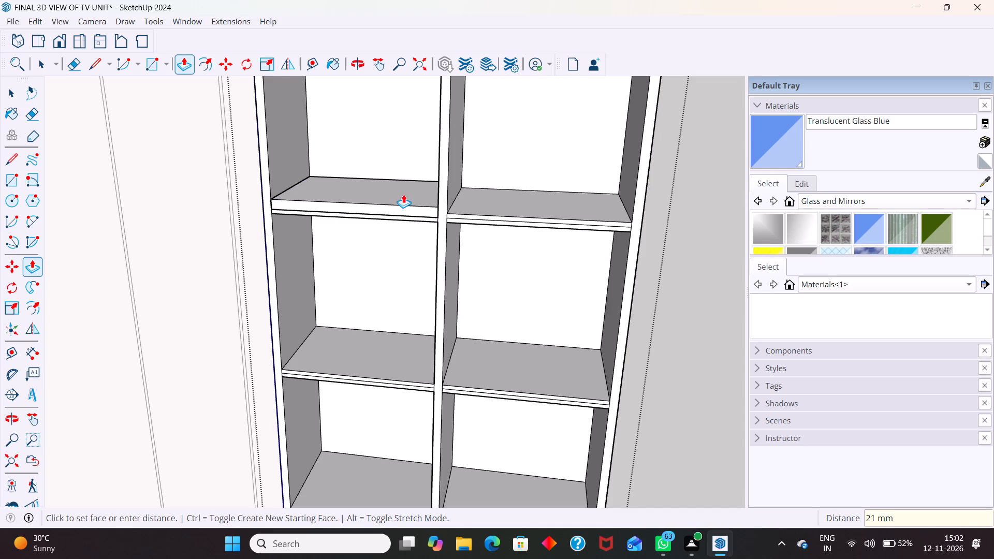
{"action": "key", "text": "9"}
{"action": "key", "text": "Return"}
{"action": "key", "text": "space"}
{"action": "scroll", "coordinate": [404, 192], "scroll_direction": "down", "scroll_amount": 12}
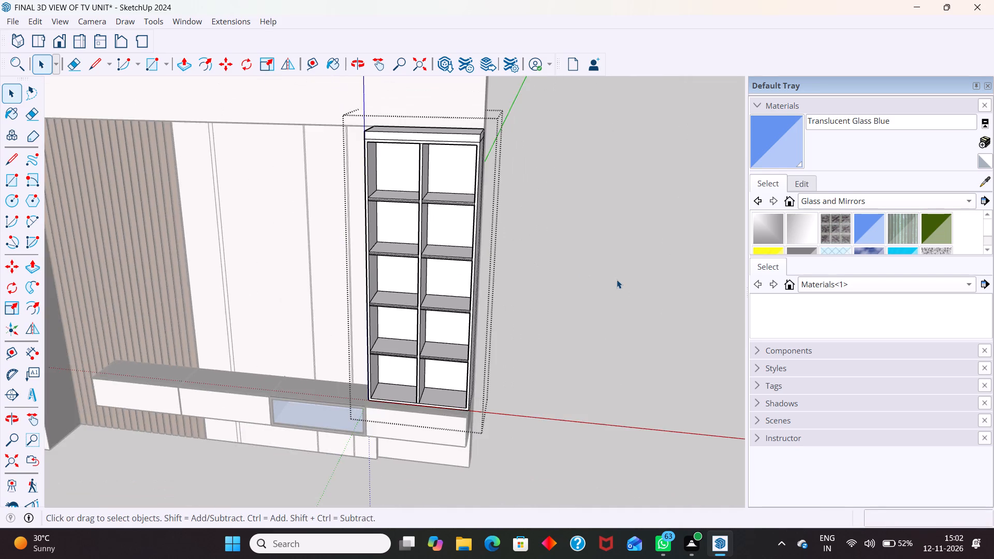
Close the cabinet group and examine its thickened shelves up close, followed by the whole TV unit.
{"action": "left_click", "coordinate": [617, 279]}
{"action": "middle_click_drag", "start_coordinate": [488, 291], "coordinate": [574, 290]}
{"action": "scroll", "coordinate": [477, 195], "scroll_direction": "up", "scroll_amount": 16}
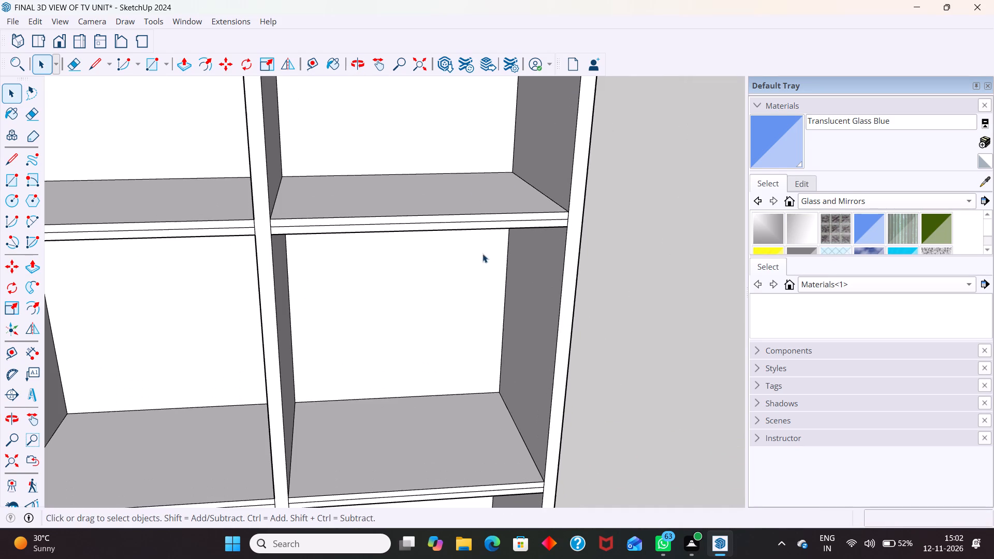
{"action": "middle_click_drag", "start_coordinate": [452, 242], "coordinate": [388, 324]}
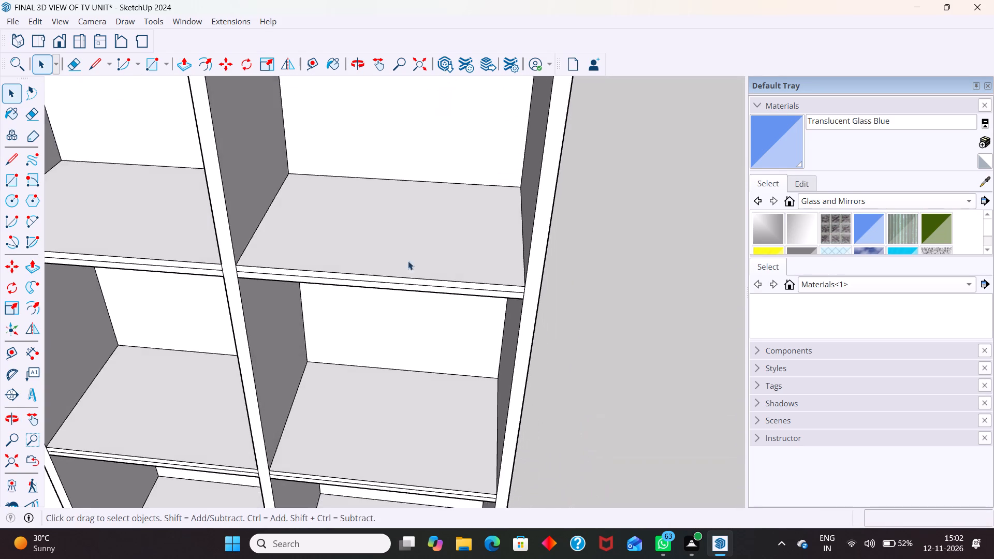
{"action": "scroll", "coordinate": [410, 267], "scroll_direction": "down", "scroll_amount": 5}
{"action": "scroll", "coordinate": [442, 234], "scroll_direction": "down", "scroll_amount": 3}
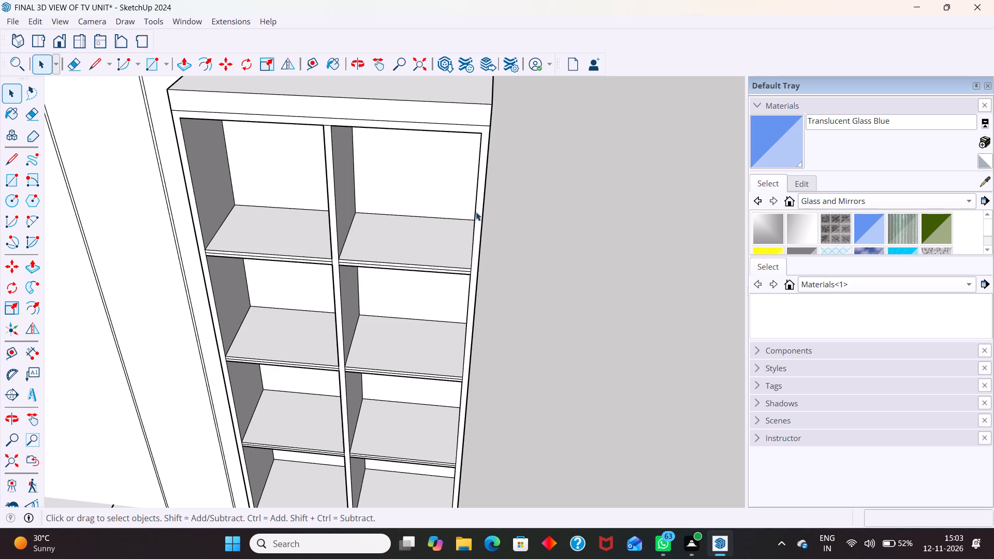
{"action": "scroll", "coordinate": [484, 209], "scroll_direction": "down", "scroll_amount": 7}
{"action": "scroll", "coordinate": [555, 185], "scroll_direction": "down", "scroll_amount": 16}
{"action": "scroll", "coordinate": [582, 214], "scroll_direction": "down", "scroll_amount": 5}
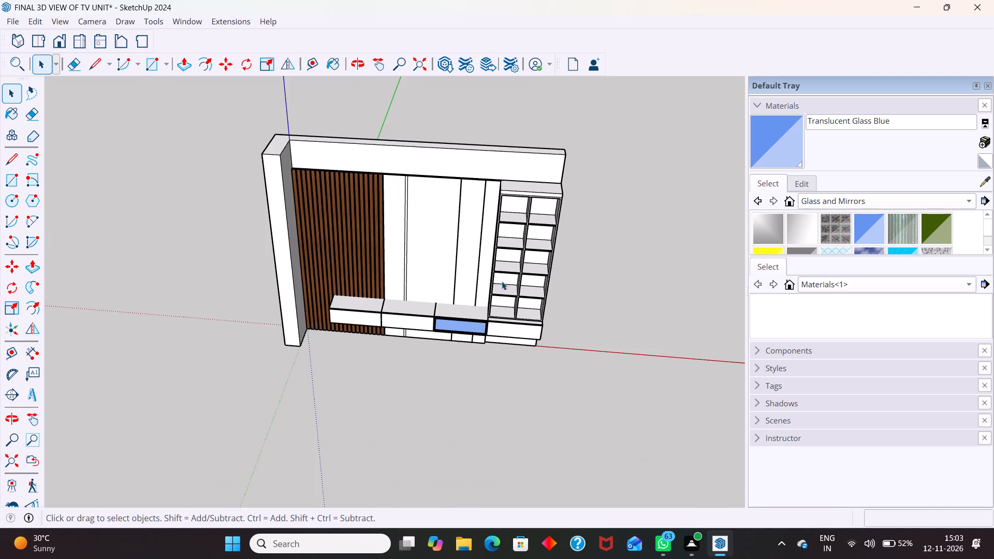
Paint the four box carcasses of the wall-mounted low console with the Wood Veneer 01 material.
{"action": "scroll", "coordinate": [340, 280], "scroll_direction": "up", "scroll_amount": 7}
{"action": "left_click", "coordinate": [368, 314]}
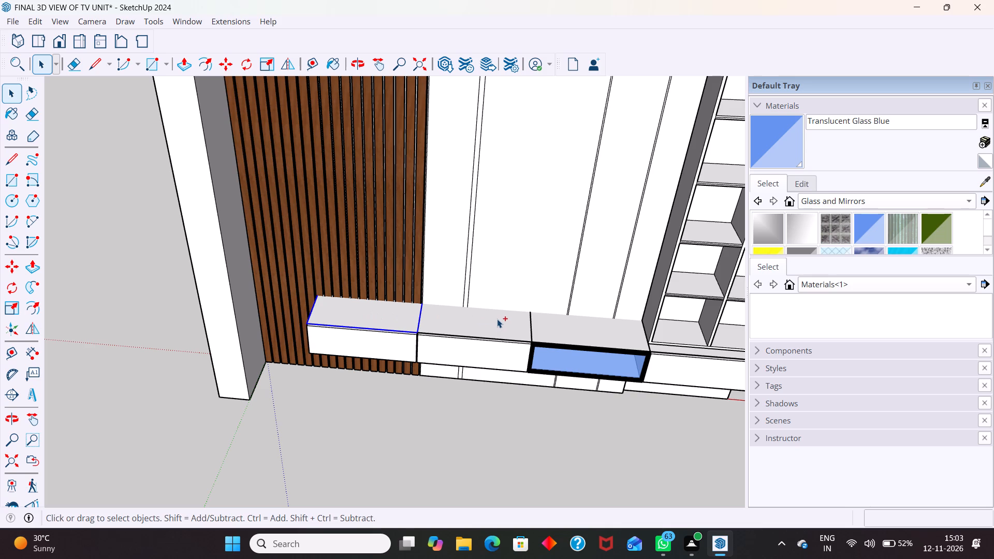
{"action": "left_click", "coordinate": [498, 319], "text": "ctrl"}
{"action": "left_click", "coordinate": [565, 326], "text": "ctrl"}
{"action": "scroll", "coordinate": [403, 246], "scroll_direction": "down", "scroll_amount": 6, "text": "ctrl"}
{"action": "scroll", "coordinate": [565, 329], "scroll_direction": "up", "scroll_amount": 5, "text": "ctrl"}
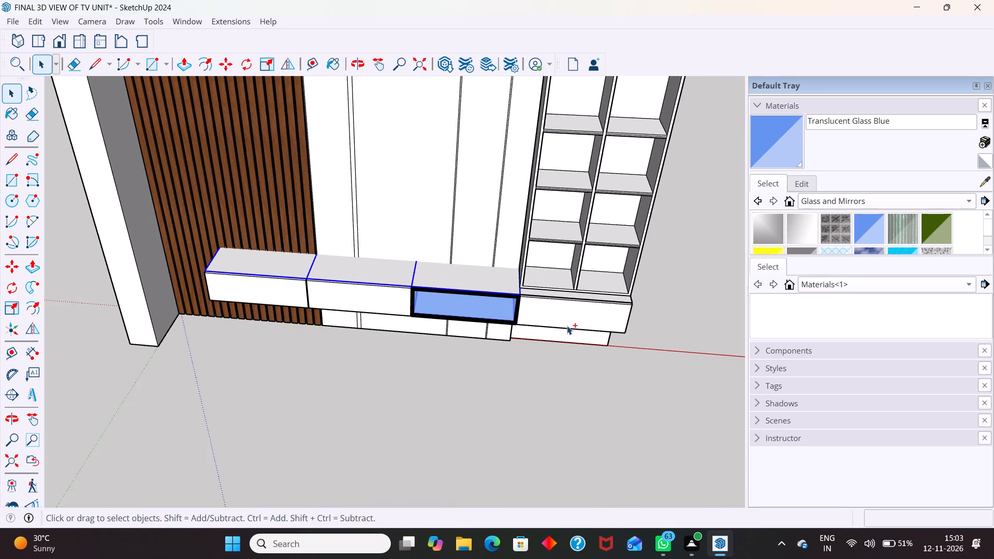
{"action": "middle_click_drag", "start_coordinate": [643, 319], "coordinate": [436, 272], "text": "ctrl"}
{"action": "scroll", "coordinate": [594, 276], "scroll_direction": "up", "scroll_amount": 4, "text": "ctrl"}
{"action": "left_click", "coordinate": [600, 291], "text": "ctrl"}
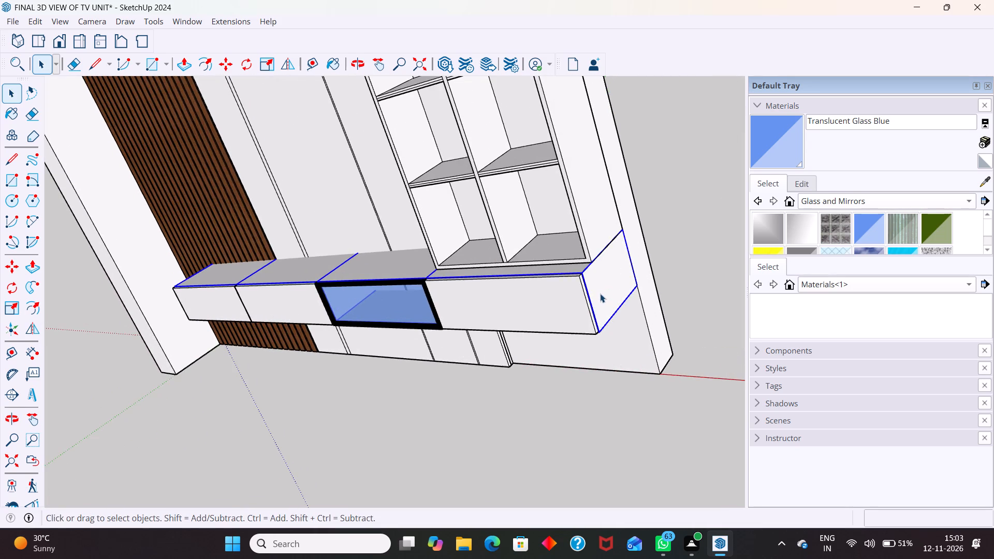
{"action": "scroll", "coordinate": [607, 313], "scroll_direction": "down", "scroll_amount": 6}
{"action": "left_click", "coordinate": [889, 198]}
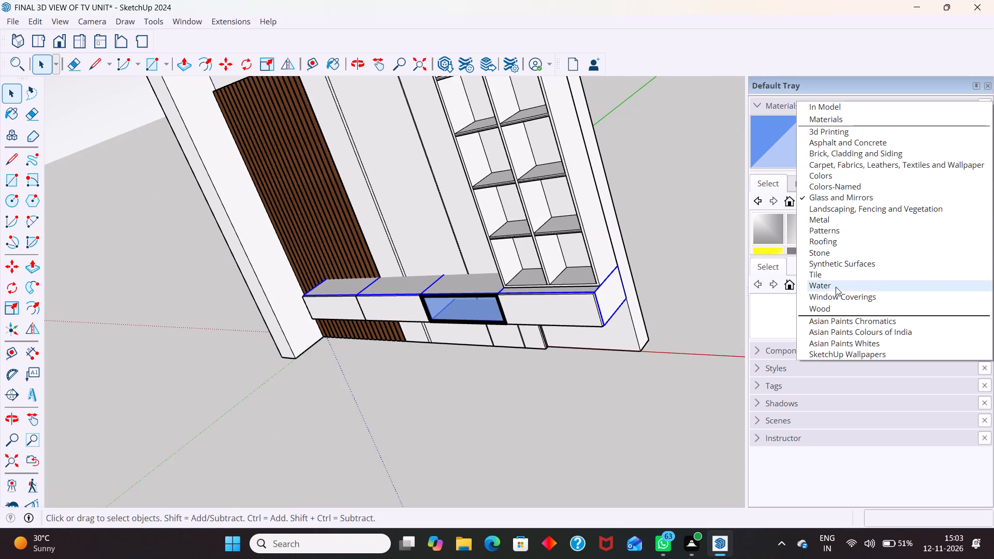
{"action": "left_click", "coordinate": [837, 305]}
{"action": "scroll", "coordinate": [904, 220], "scroll_direction": "down", "scroll_amount": 7}
{"action": "left_click", "coordinate": [902, 231]}
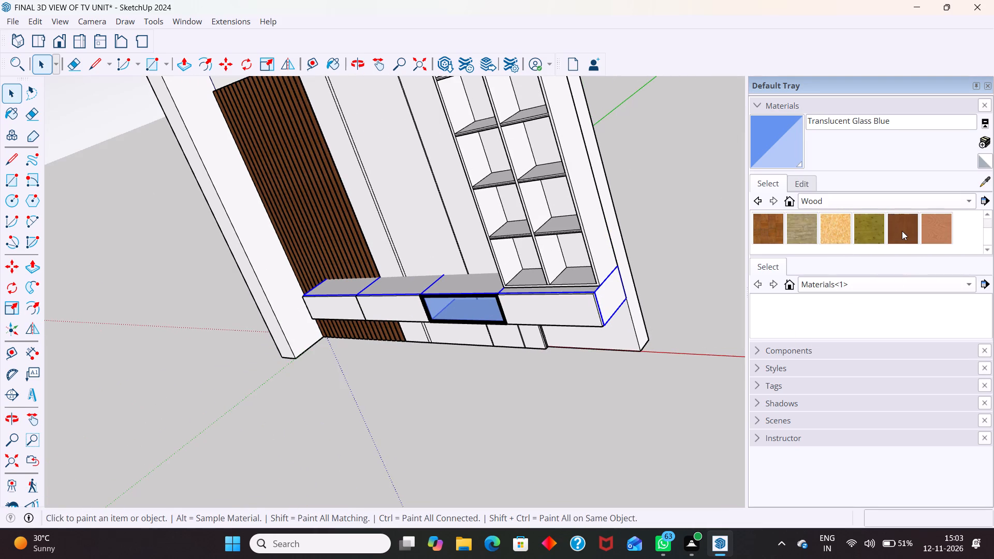
{"action": "scroll", "coordinate": [601, 313], "scroll_direction": "up", "scroll_amount": 4}
{"action": "left_click", "coordinate": [606, 297]}
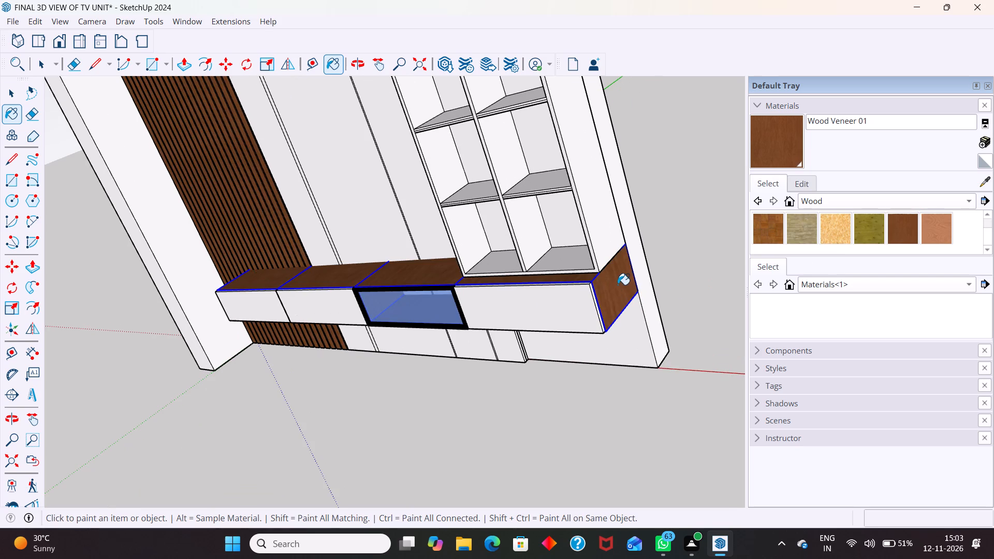
{"action": "key", "text": "space"}
{"action": "scroll", "coordinate": [616, 301], "scroll_direction": "down", "scroll_amount": 7}
{"action": "scroll", "coordinate": [623, 346], "scroll_direction": "down", "scroll_amount": 5}
{"action": "left_click", "coordinate": [525, 416]}
Examine the painted low console from the side, front and underneath.
{"action": "middle_click_drag", "start_coordinate": [523, 364], "coordinate": [564, 269]}
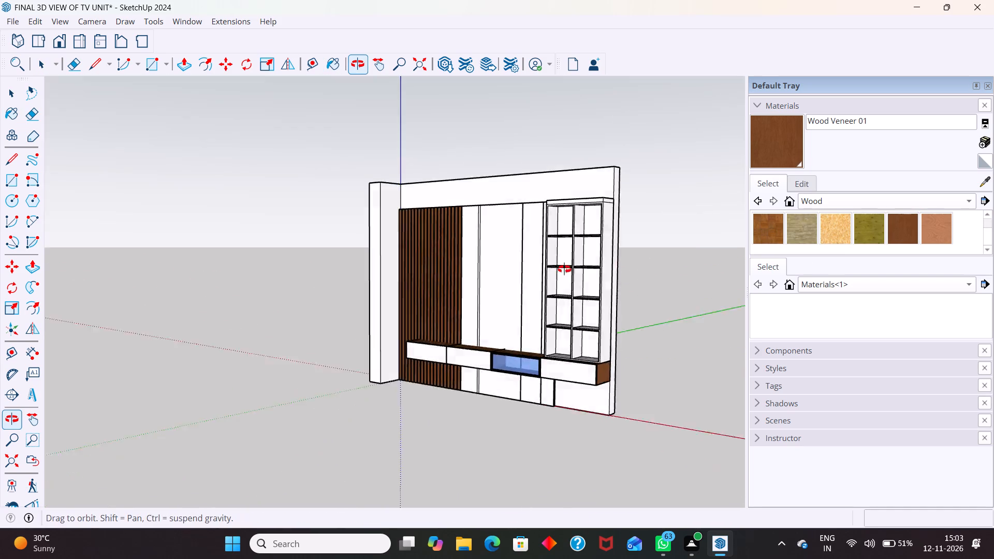
{"action": "middle_click_drag", "start_coordinate": [564, 269], "coordinate": [596, 233]}
{"action": "middle_click_drag", "start_coordinate": [483, 400], "coordinate": [576, 377]}
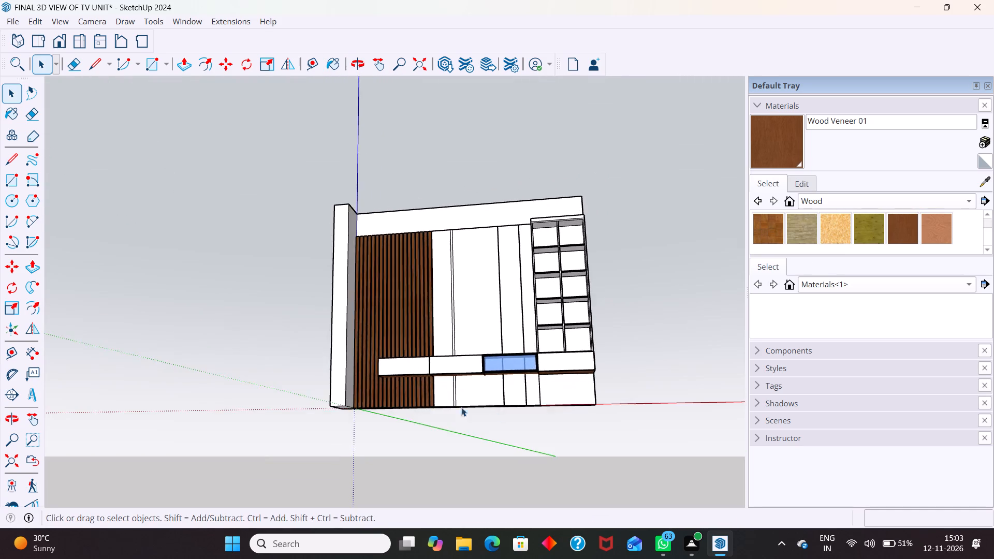
{"action": "scroll", "coordinate": [461, 406], "scroll_direction": "up", "scroll_amount": 9}
{"action": "middle_click_drag", "start_coordinate": [503, 374], "coordinate": [567, 163]}
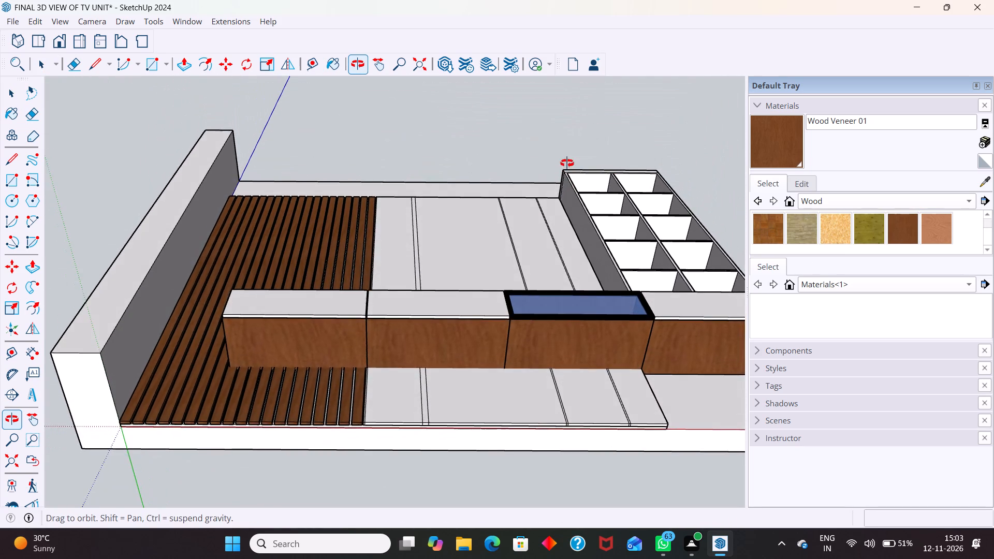
{"action": "middle_click_drag", "start_coordinate": [567, 163], "coordinate": [463, 407]}
{"action": "scroll", "coordinate": [451, 303], "scroll_direction": "down", "scroll_amount": 6}
{"action": "middle_click_drag", "start_coordinate": [491, 313], "coordinate": [493, 336]}
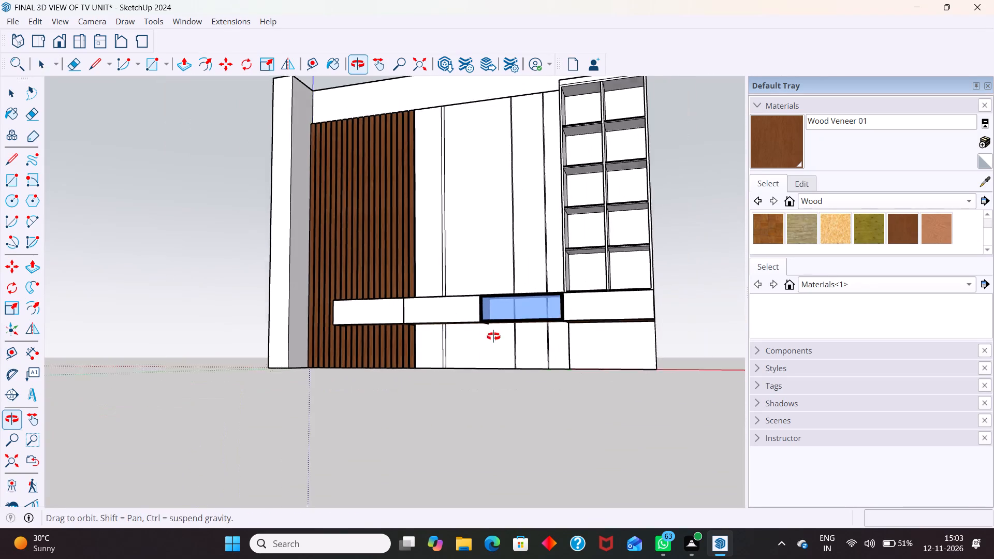
{"action": "middle_click_drag", "start_coordinate": [493, 336], "coordinate": [479, 395]}
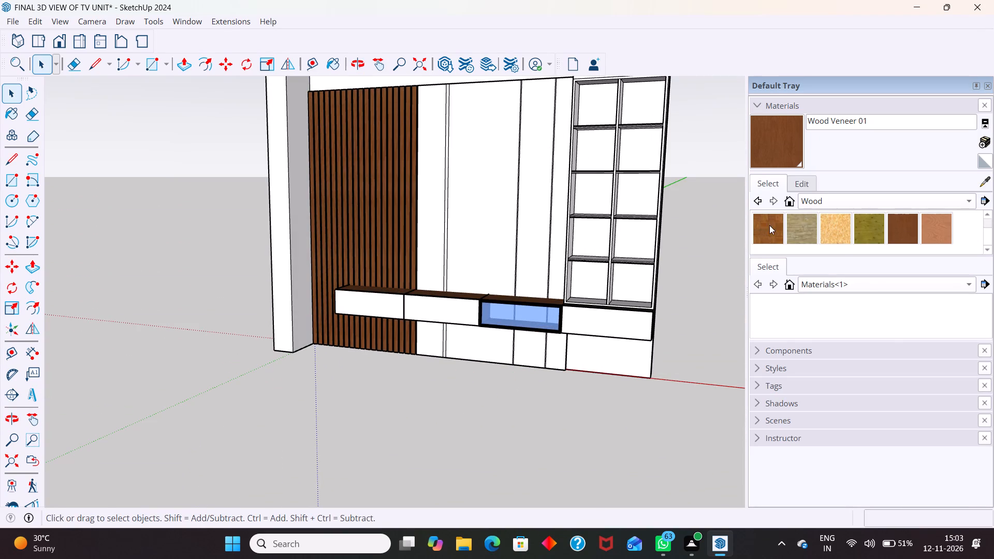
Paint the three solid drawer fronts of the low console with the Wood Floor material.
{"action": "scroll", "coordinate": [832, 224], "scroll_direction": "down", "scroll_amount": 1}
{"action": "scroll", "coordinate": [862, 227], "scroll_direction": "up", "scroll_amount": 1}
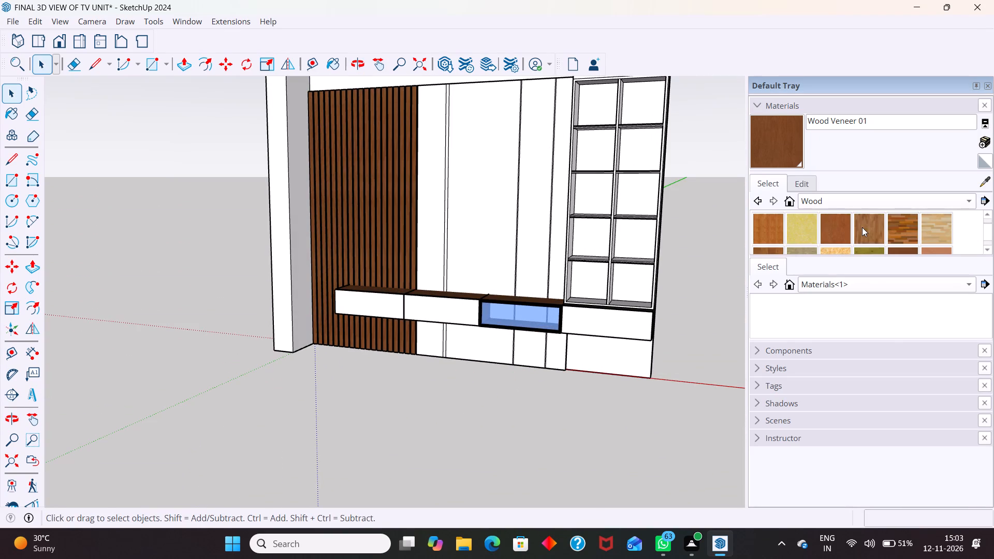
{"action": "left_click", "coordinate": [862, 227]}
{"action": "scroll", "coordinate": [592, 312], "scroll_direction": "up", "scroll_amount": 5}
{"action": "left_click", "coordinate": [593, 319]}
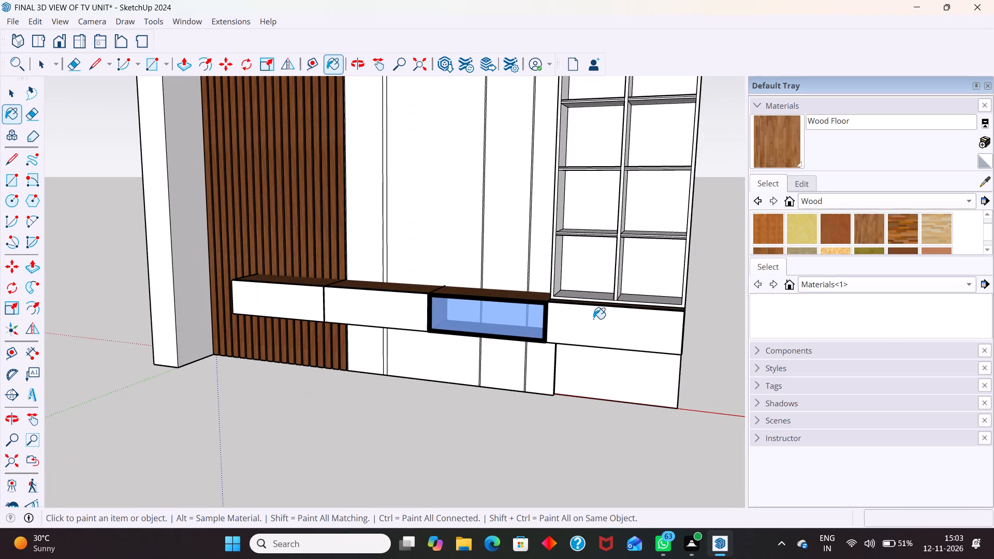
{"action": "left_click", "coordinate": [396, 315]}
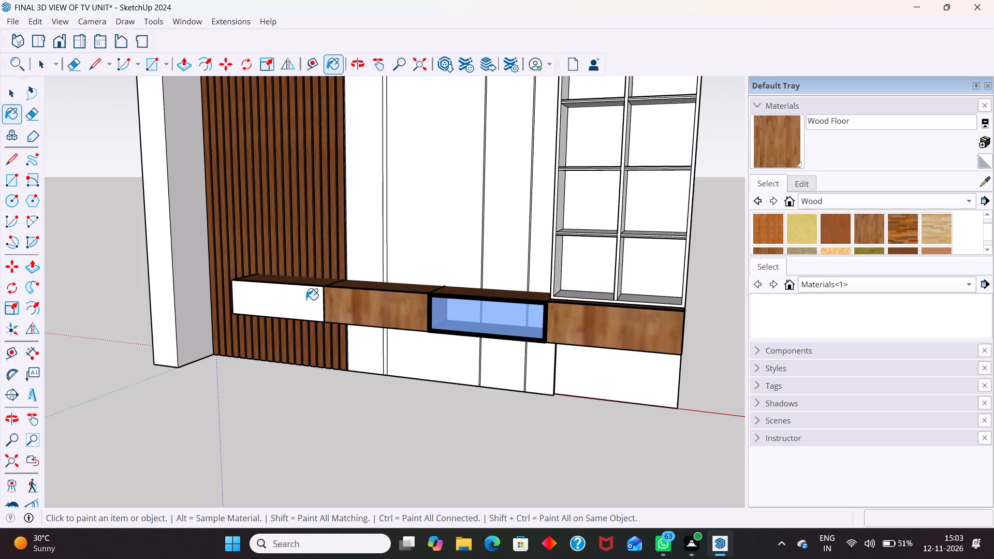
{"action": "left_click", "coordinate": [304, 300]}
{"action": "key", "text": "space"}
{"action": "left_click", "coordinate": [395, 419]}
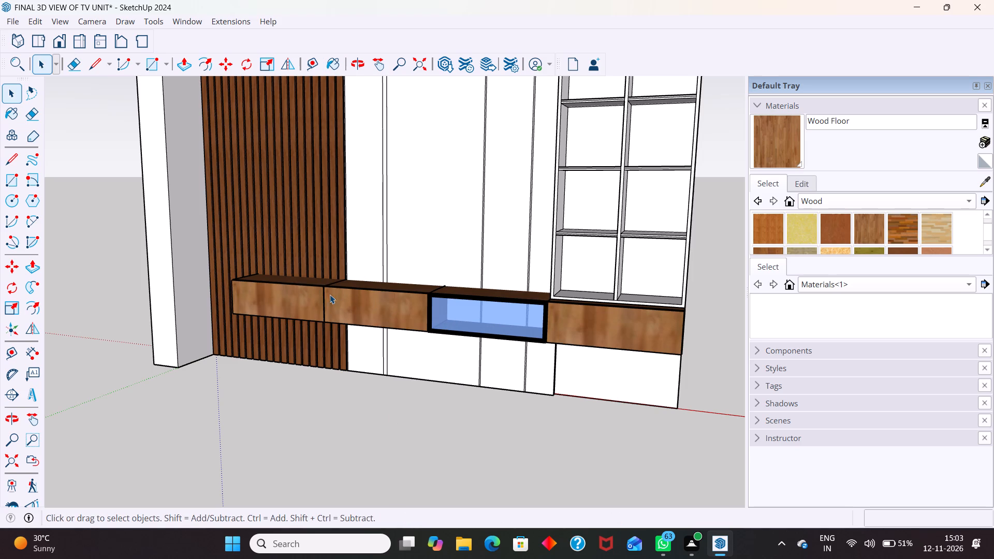
Paint the low console's three solid drawer fronts with the Wood Cherry Original material.
{"action": "middle_click_drag", "start_coordinate": [338, 306], "coordinate": [477, 299]}
{"action": "middle_click_drag", "start_coordinate": [260, 309], "coordinate": [382, 371]}
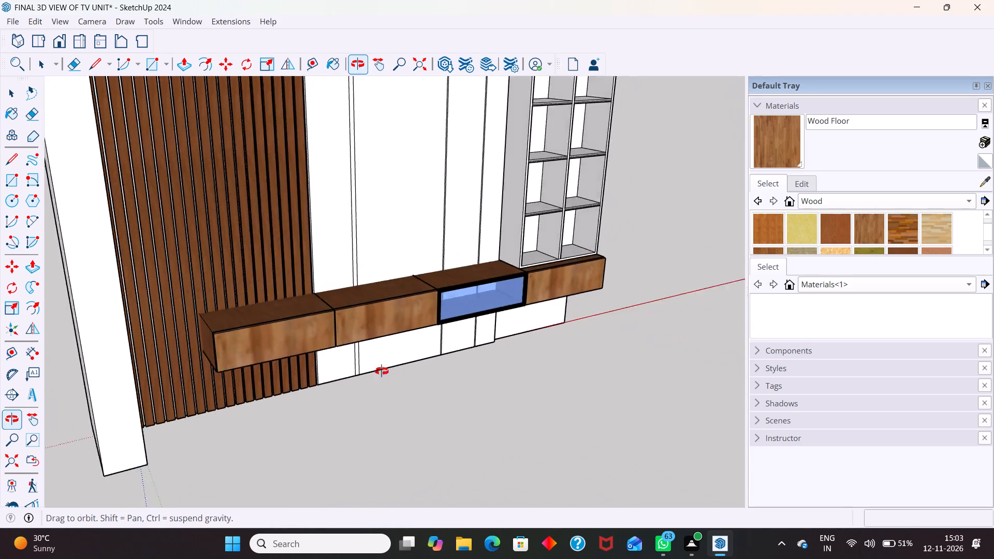
{"action": "middle_click_drag", "start_coordinate": [382, 371], "coordinate": [209, 301]}
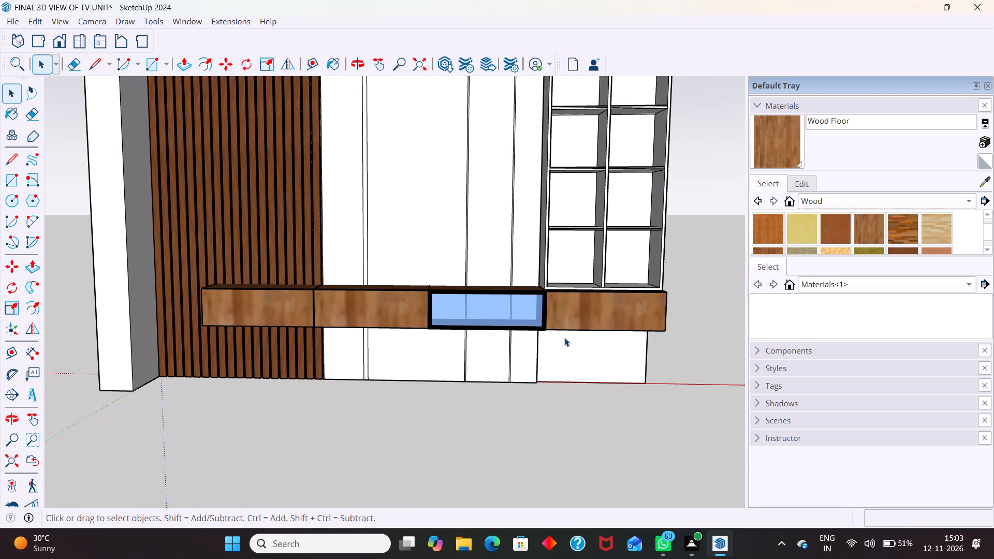
{"action": "left_click", "coordinate": [837, 227]}
{"action": "scroll", "coordinate": [622, 291], "scroll_direction": "up", "scroll_amount": 2}
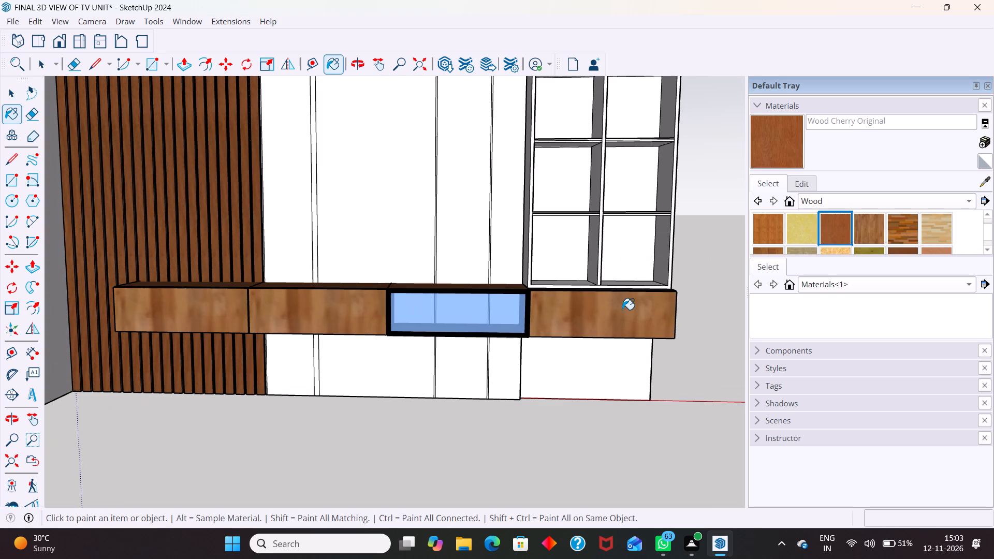
{"action": "left_click", "coordinate": [621, 316]}
{"action": "left_click", "coordinate": [341, 299]}
{"action": "left_click", "coordinate": [214, 311]}
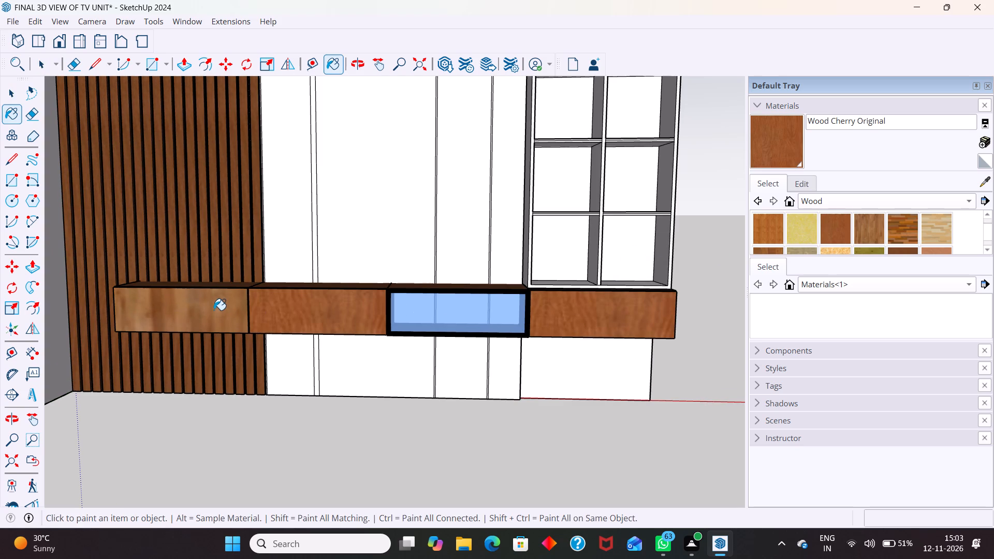
{"action": "key", "text": "space"}
Inspect the rear end of the top joint beside the console's glass-front box, briefly opening its group, and view the whole unit.
{"action": "middle_click_drag", "start_coordinate": [465, 390], "coordinate": [382, 445]}
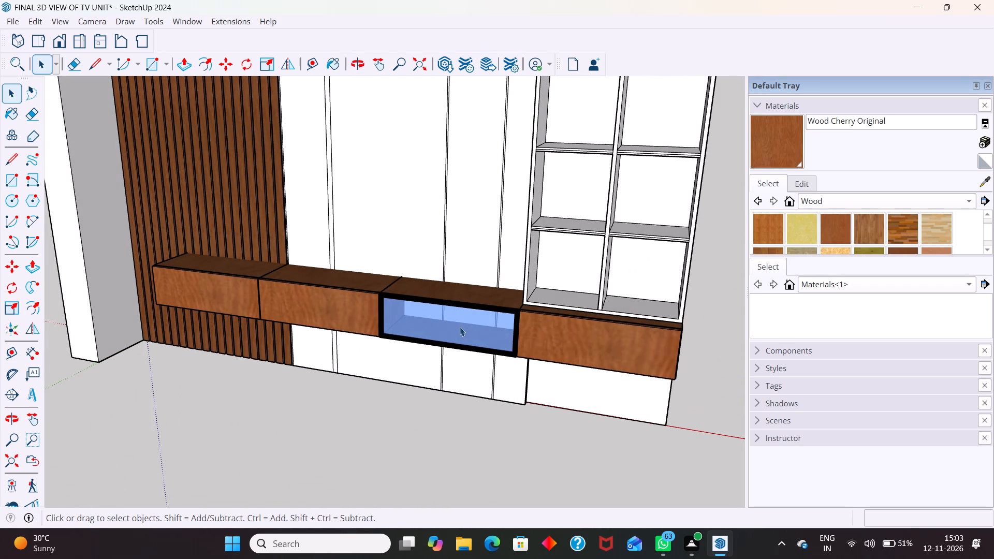
{"action": "scroll", "coordinate": [458, 351], "scroll_direction": "down", "scroll_amount": 4}
{"action": "scroll", "coordinate": [498, 320], "scroll_direction": "up", "scroll_amount": 3}
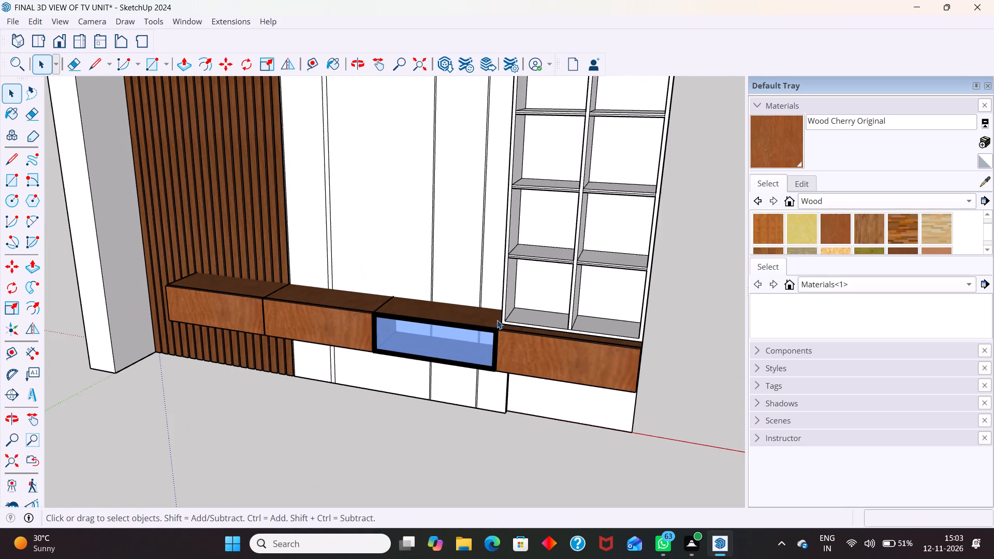
{"action": "scroll", "coordinate": [490, 332], "scroll_direction": "up", "scroll_amount": 2}
{"action": "middle_click_drag", "start_coordinate": [521, 360], "coordinate": [544, 352]}
{"action": "scroll", "coordinate": [390, 277], "scroll_direction": "up", "scroll_amount": 11}
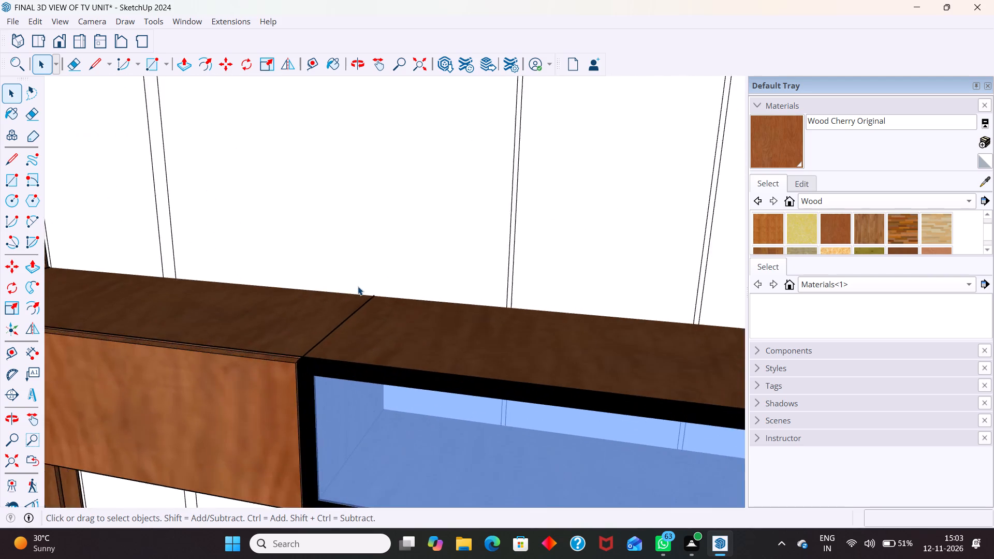
{"action": "scroll", "coordinate": [358, 286], "scroll_direction": "up", "scroll_amount": 20}
{"action": "scroll", "coordinate": [358, 286], "scroll_direction": "up", "scroll_amount": 3}
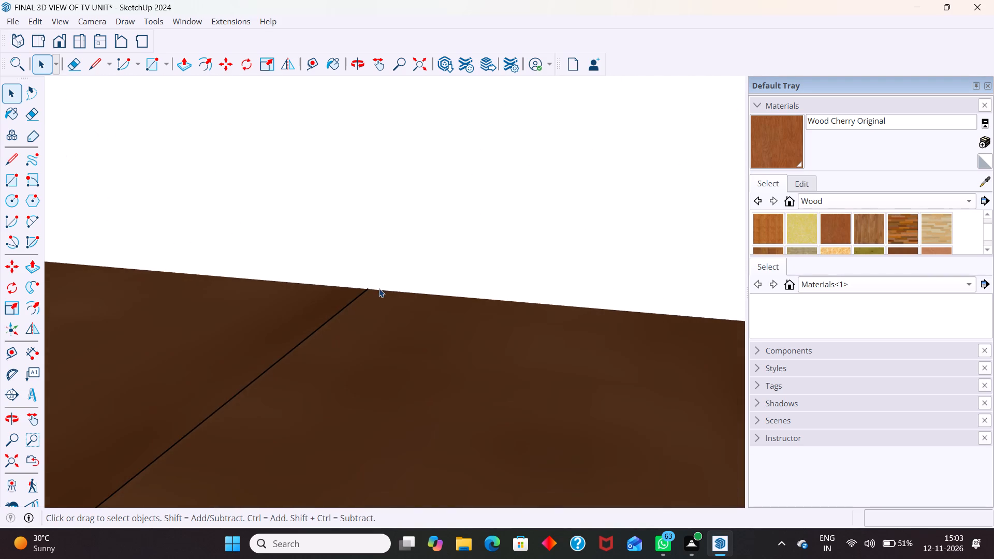
{"action": "scroll", "coordinate": [377, 288], "scroll_direction": "up", "scroll_amount": 16}
{"action": "scroll", "coordinate": [367, 294], "scroll_direction": "up", "scroll_amount": 5}
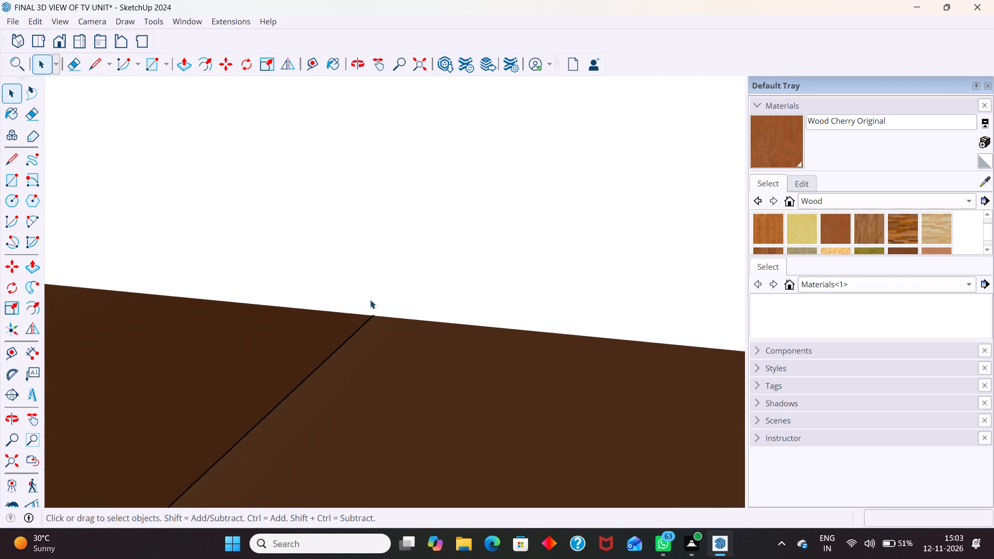
{"action": "scroll", "coordinate": [370, 300], "scroll_direction": "up", "scroll_amount": 11}
{"action": "double_click", "coordinate": [371, 313]}
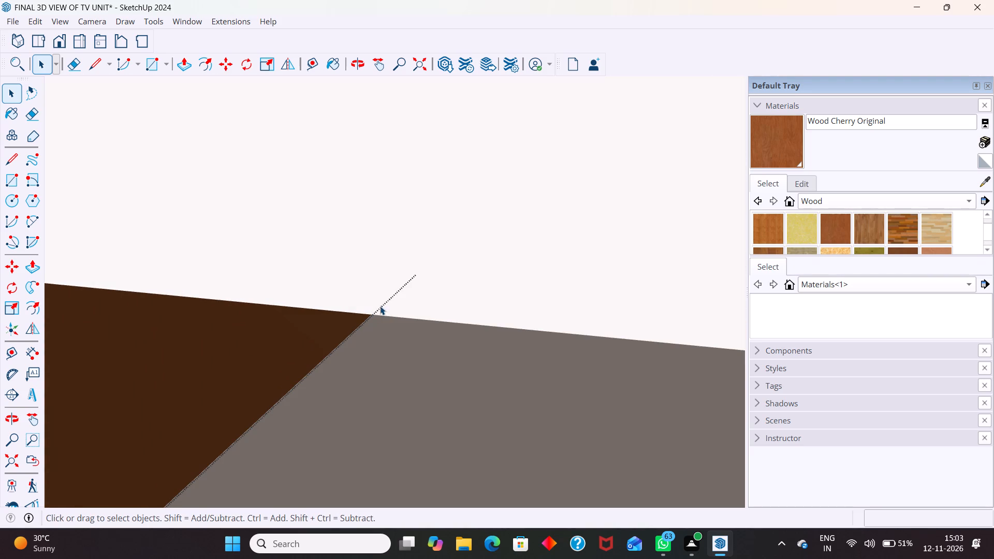
{"action": "scroll", "coordinate": [399, 290], "scroll_direction": "down", "scroll_amount": 14}
{"action": "scroll", "coordinate": [454, 227], "scroll_direction": "down", "scroll_amount": 6}
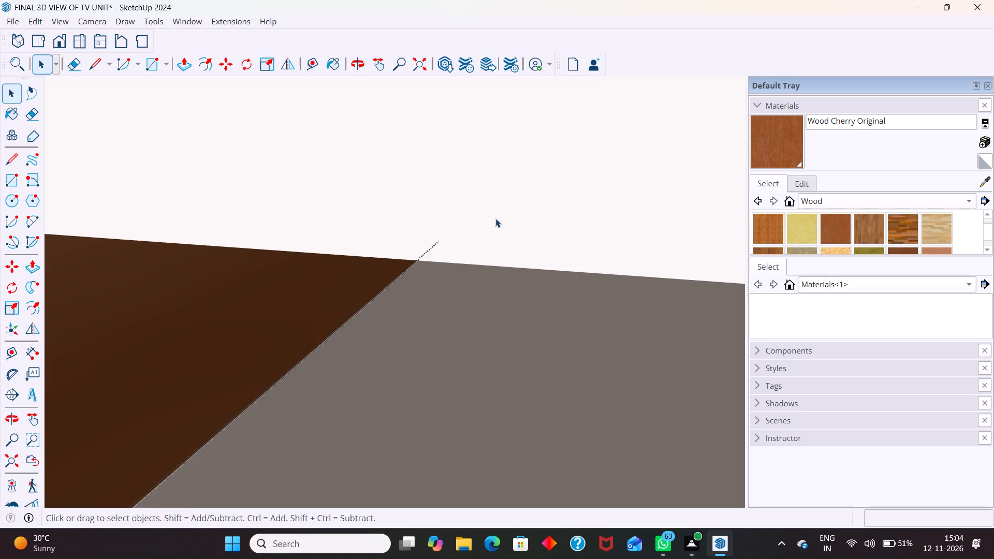
{"action": "scroll", "coordinate": [493, 218], "scroll_direction": "down", "scroll_amount": 7}
{"action": "key", "text": "space"}
{"action": "left_click", "coordinate": [580, 219]}
{"action": "scroll", "coordinate": [453, 204], "scroll_direction": "down", "scroll_amount": 7}
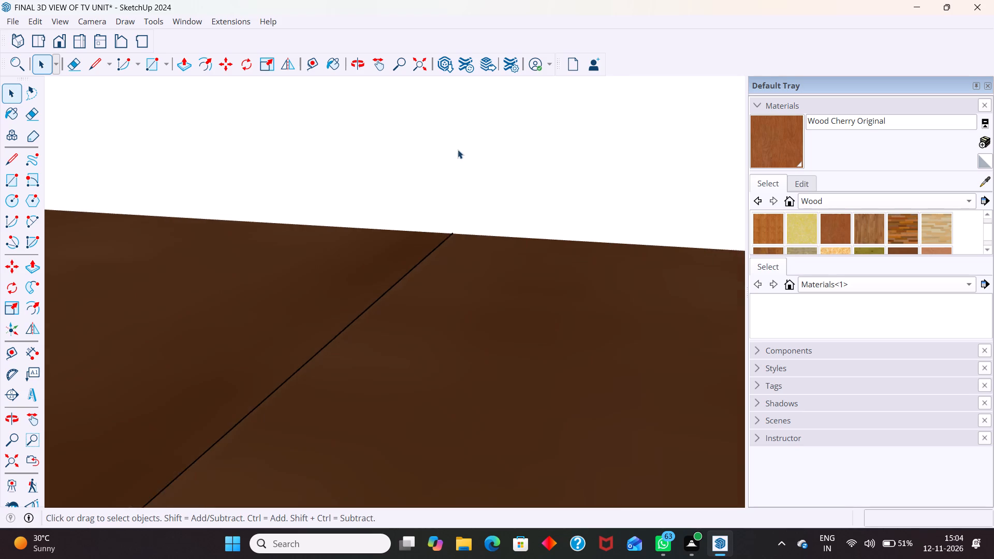
{"action": "scroll", "coordinate": [458, 150], "scroll_direction": "down", "scroll_amount": 20}
{"action": "scroll", "coordinate": [458, 150], "scroll_direction": "down", "scroll_amount": 18}
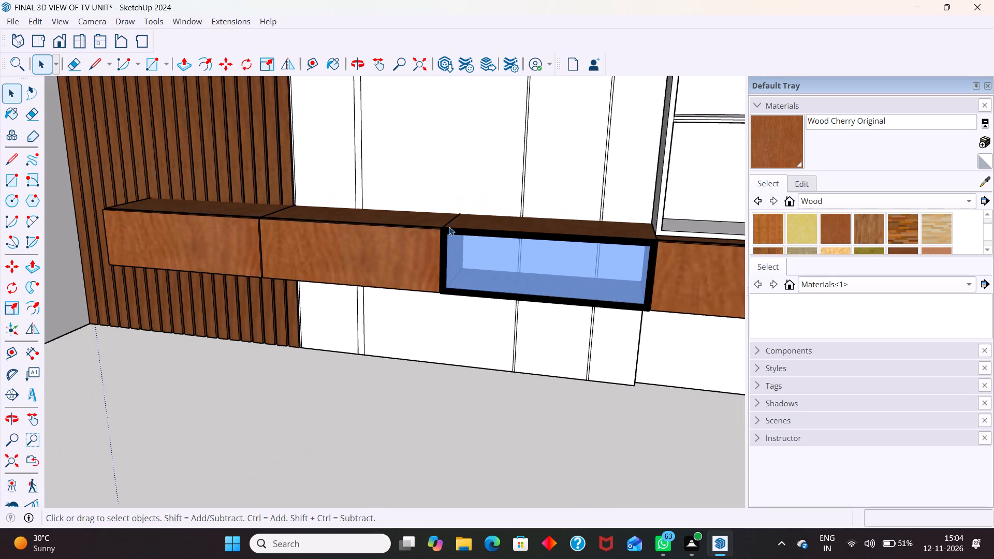
{"action": "scroll", "coordinate": [449, 227], "scroll_direction": "down", "scroll_amount": 17}
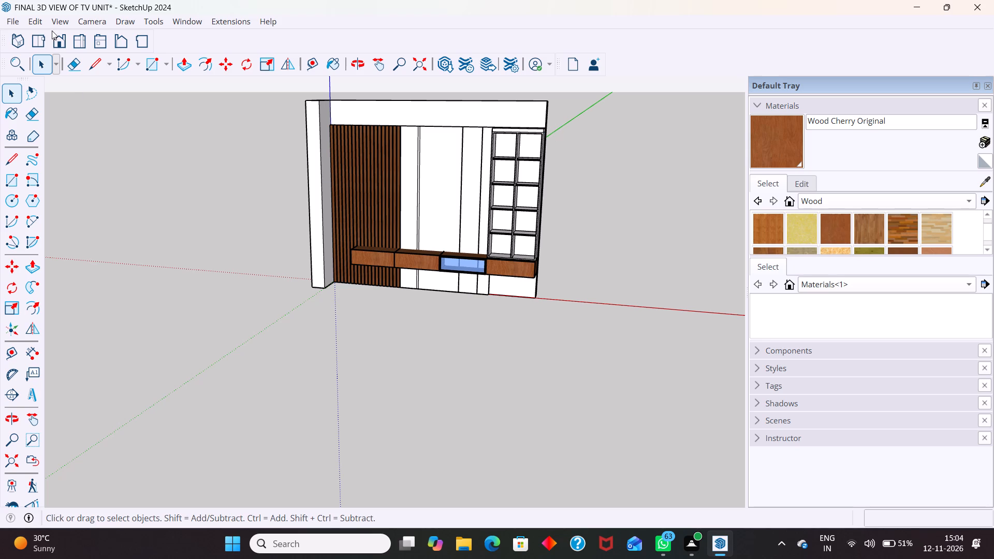
Paint the whole tall open-shelf cabinet group with the Wood Cherry Original material.
{"action": "scroll", "coordinate": [505, 90], "scroll_direction": "up", "scroll_amount": 3}
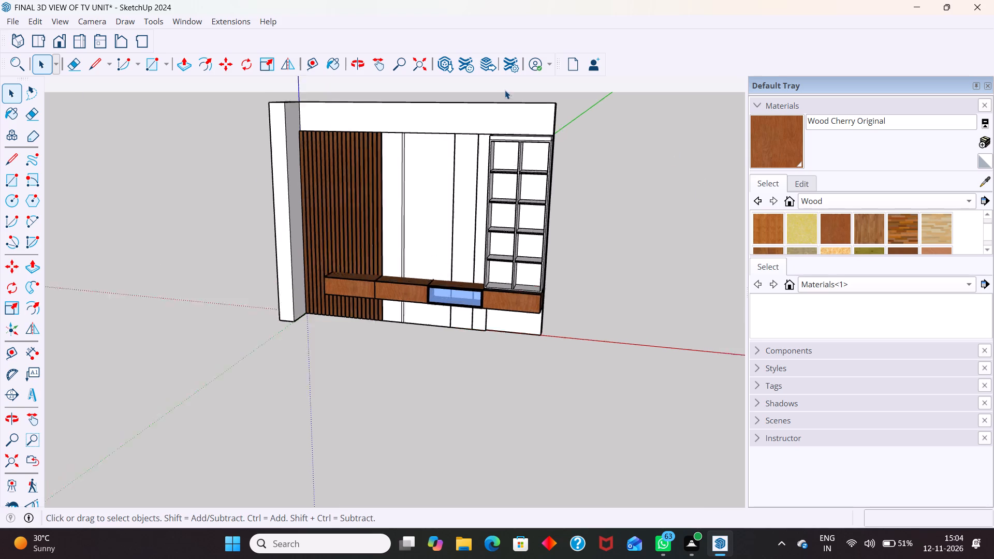
{"action": "scroll", "coordinate": [505, 90], "scroll_direction": "up", "scroll_amount": 2}
{"action": "scroll", "coordinate": [560, 152], "scroll_direction": "up", "scroll_amount": 4}
{"action": "scroll", "coordinate": [555, 205], "scroll_direction": "up", "scroll_amount": 3}
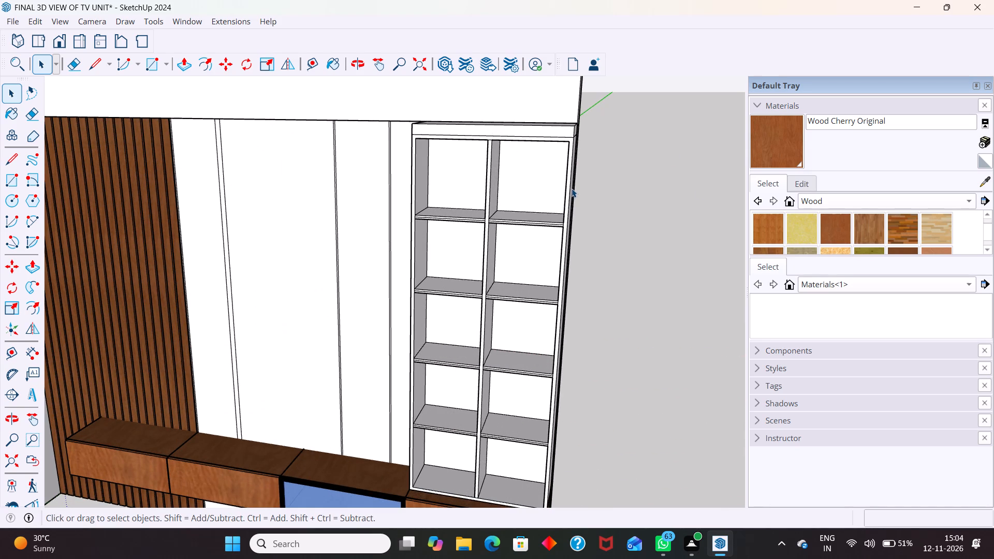
{"action": "left_click", "coordinate": [570, 185]}
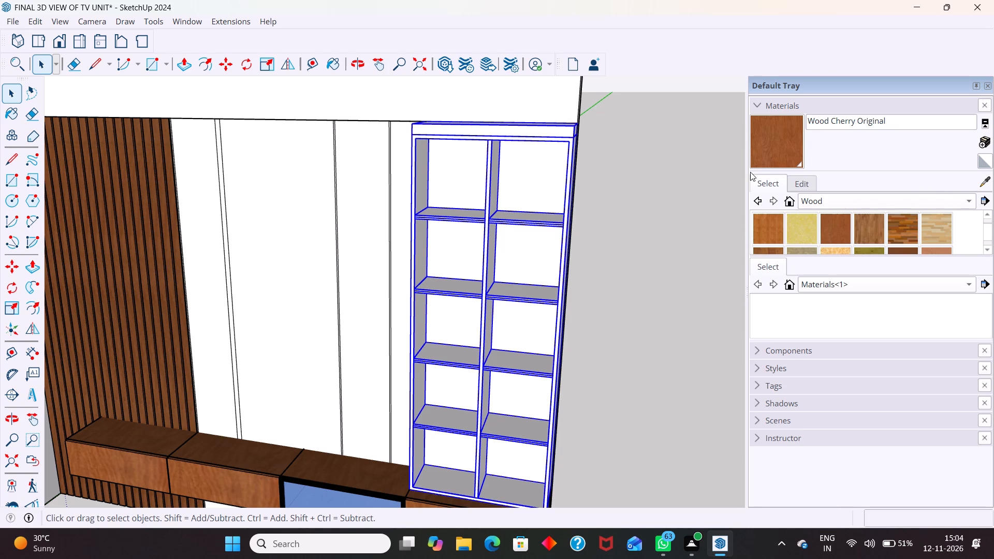
{"action": "left_click", "coordinate": [775, 131]}
{"action": "left_click", "coordinate": [532, 130]}
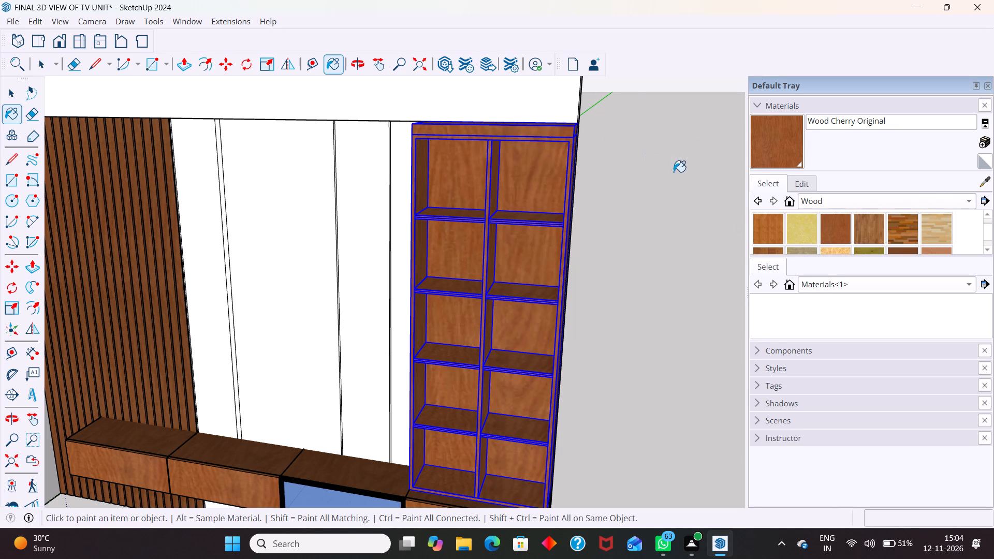
{"action": "key", "text": "space"}
{"action": "key", "text": "space"}
{"action": "left_click", "coordinate": [673, 172]}
{"action": "scroll", "coordinate": [649, 175], "scroll_direction": "down", "scroll_amount": 7}
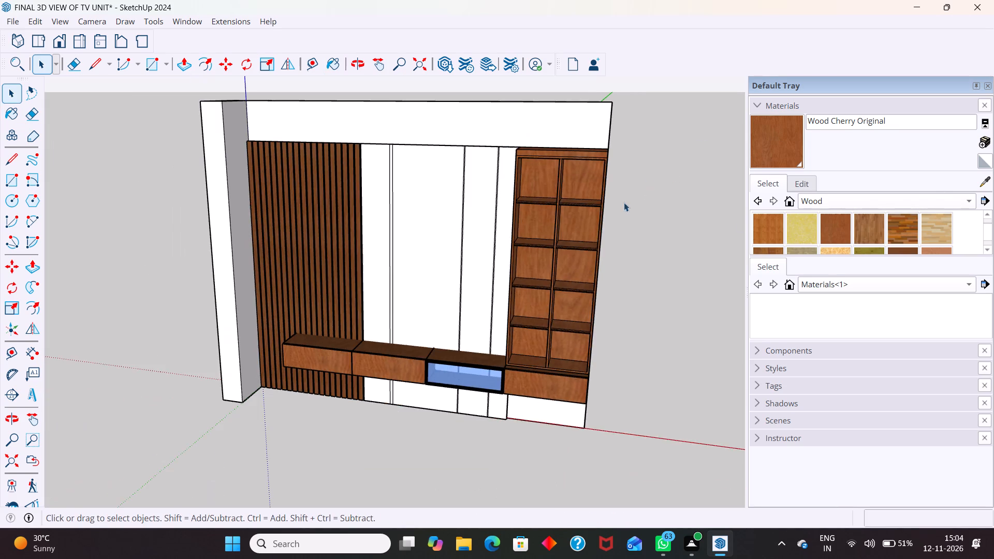
Examine the painted tall cabinet, the slatted panel and the whole TV unit from several angles.
{"action": "middle_click_drag", "start_coordinate": [494, 268], "coordinate": [725, 306]}
{"action": "scroll", "coordinate": [532, 109], "scroll_direction": "up", "scroll_amount": 5}
{"action": "scroll", "coordinate": [520, 158], "scroll_direction": "up", "scroll_amount": 2}
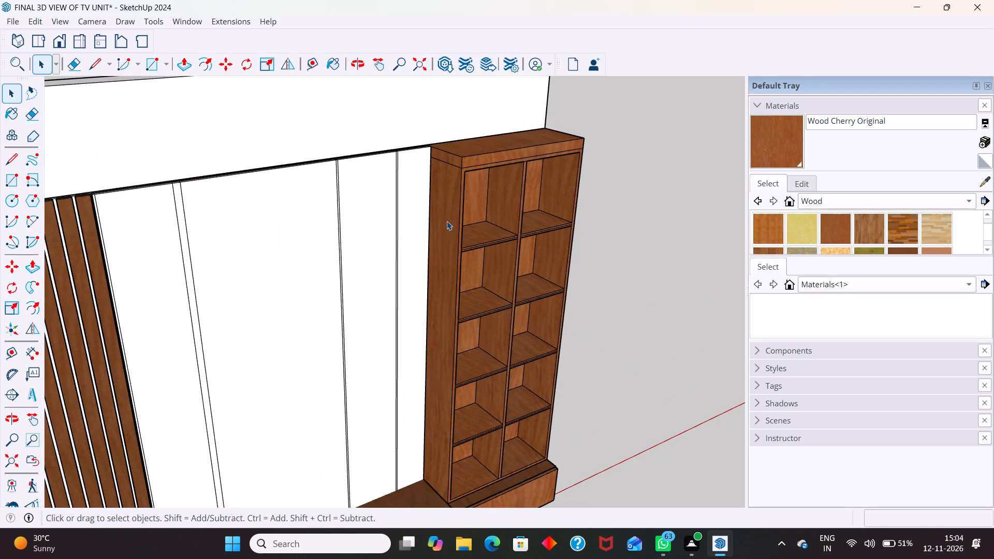
{"action": "middle_click_drag", "start_coordinate": [450, 220], "coordinate": [473, 201]}
{"action": "middle_click_drag", "start_coordinate": [557, 243], "coordinate": [358, 283]}
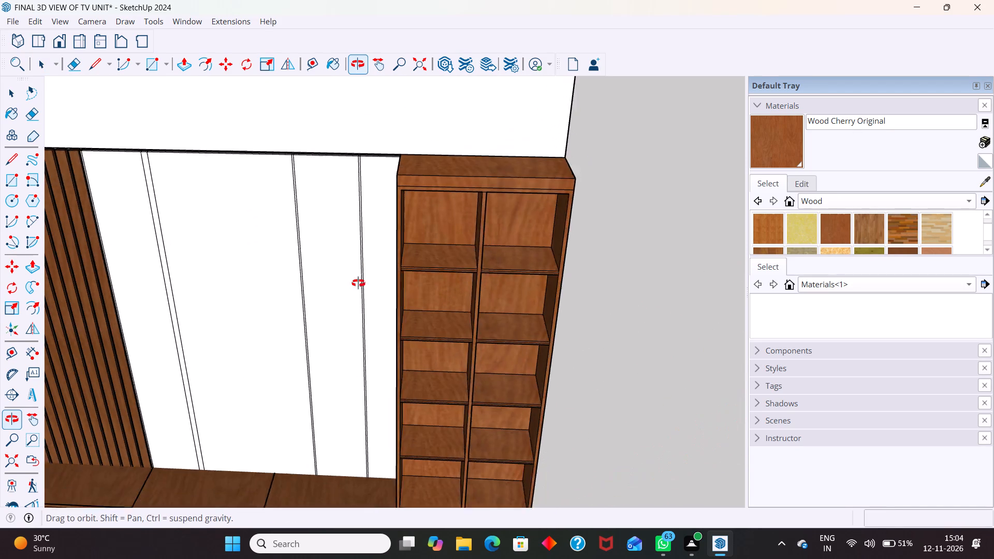
{"action": "middle_click_drag", "start_coordinate": [358, 283], "coordinate": [332, 275]}
{"action": "scroll", "coordinate": [511, 159], "scroll_direction": "down", "scroll_amount": 6}
{"action": "scroll", "coordinate": [146, 204], "scroll_direction": "up", "scroll_amount": 5}
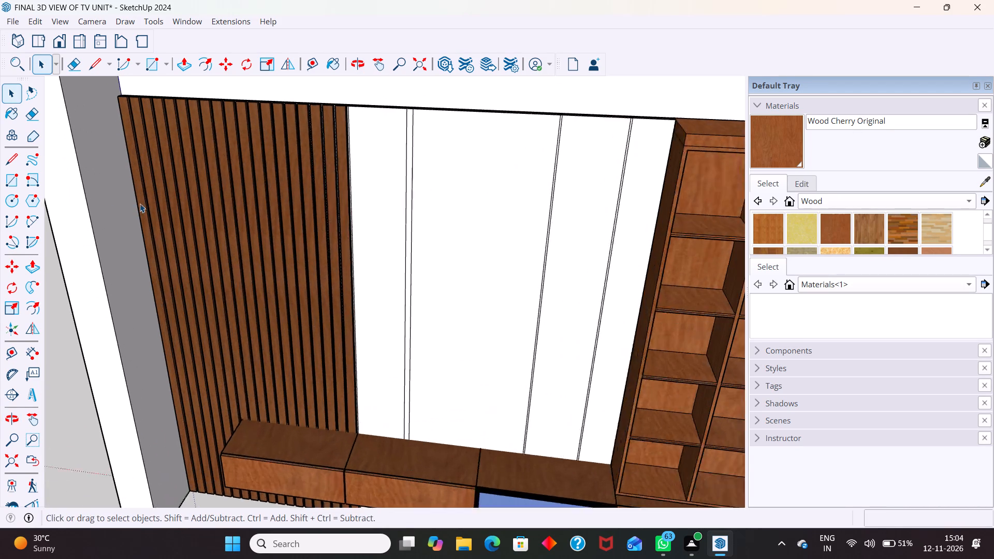
{"action": "scroll", "coordinate": [140, 203], "scroll_direction": "up", "scroll_amount": 1}
{"action": "scroll", "coordinate": [145, 201], "scroll_direction": "down", "scroll_amount": 6}
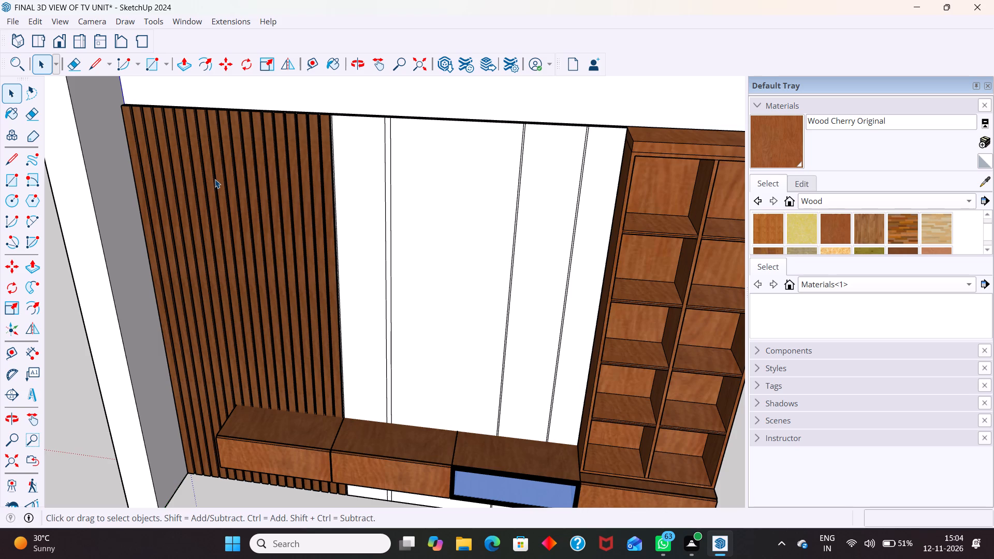
{"action": "scroll", "coordinate": [375, 248], "scroll_direction": "down", "scroll_amount": 6}
{"action": "scroll", "coordinate": [498, 274], "scroll_direction": "down", "scroll_amount": 4}
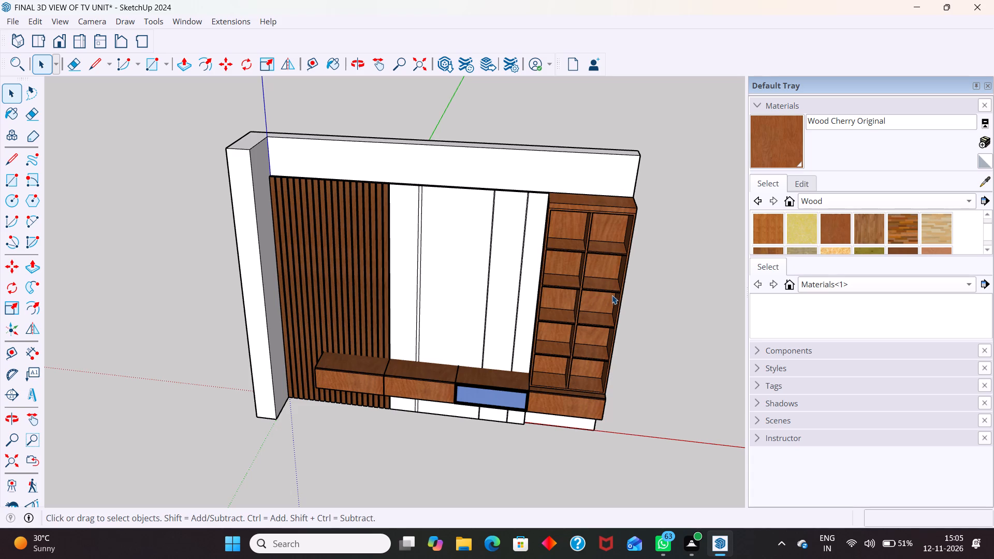
{"action": "scroll", "coordinate": [579, 204], "scroll_direction": "down", "scroll_amount": 2}
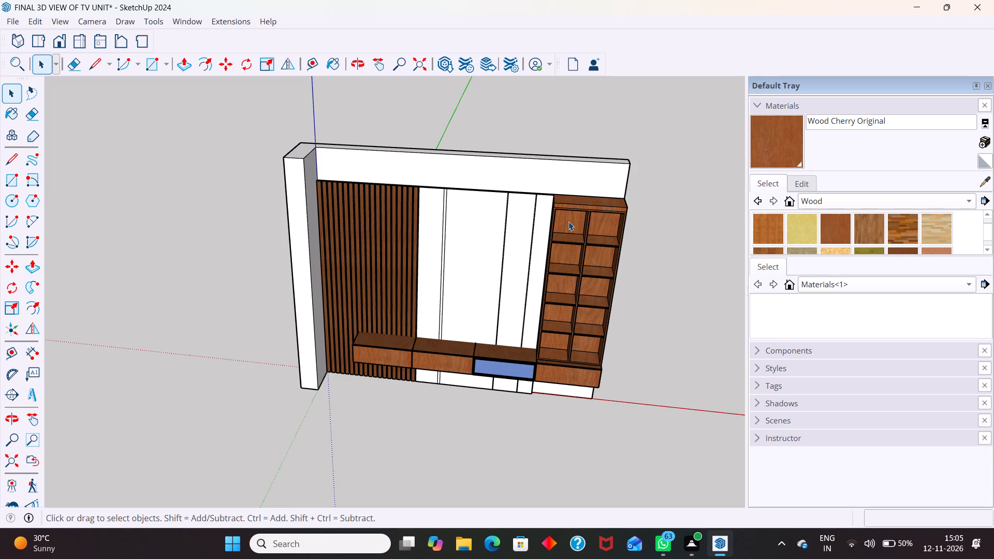
{"action": "scroll", "coordinate": [352, 363], "scroll_direction": "down", "scroll_amount": 5}
{"action": "middle_click_drag", "start_coordinate": [635, 326], "coordinate": [503, 278]}
{"action": "scroll", "coordinate": [525, 213], "scroll_direction": "down", "scroll_amount": 6}
{"action": "middle_click_drag", "start_coordinate": [514, 329], "coordinate": [640, 325]}
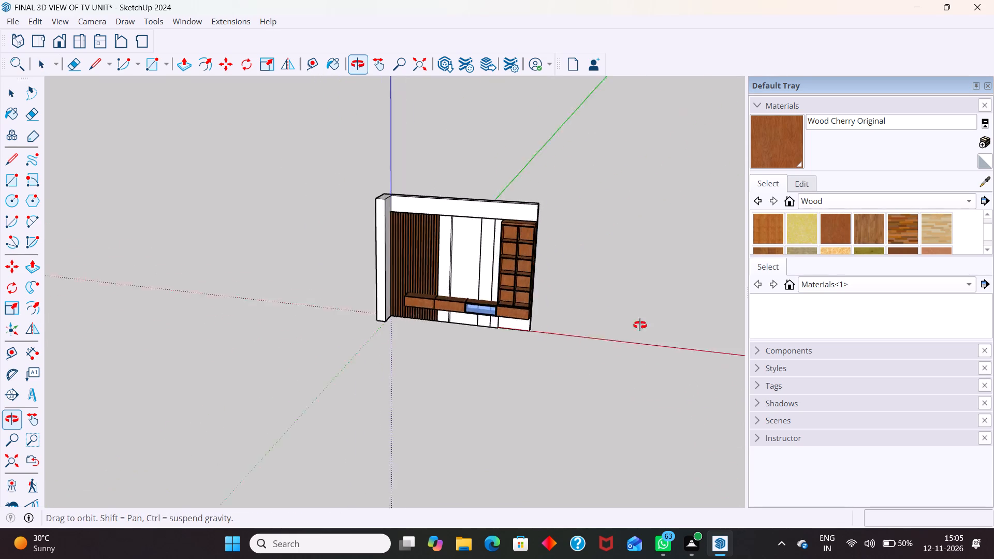
{"action": "middle_click_drag", "start_coordinate": [640, 325], "coordinate": [675, 284]}
{"action": "scroll", "coordinate": [538, 193], "scroll_direction": "up", "scroll_amount": 4}
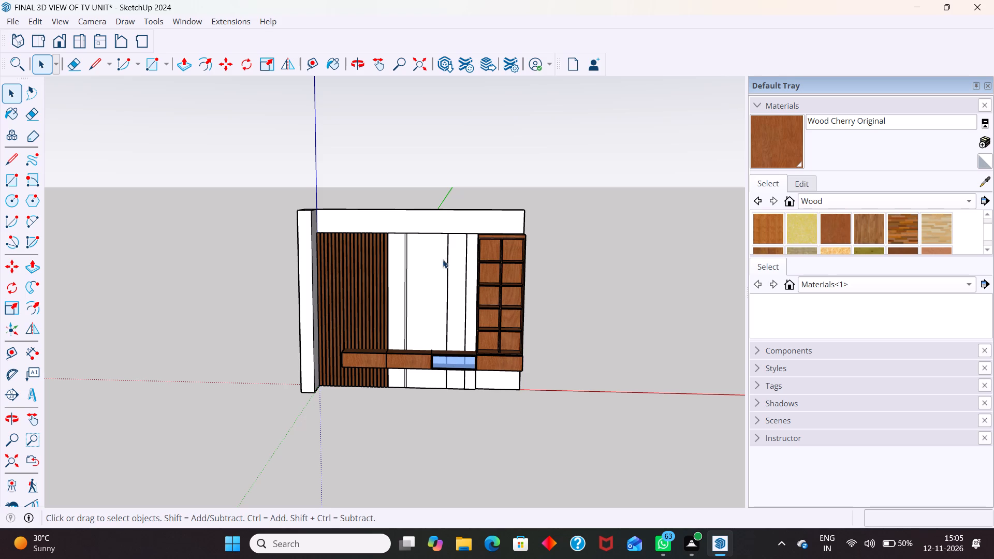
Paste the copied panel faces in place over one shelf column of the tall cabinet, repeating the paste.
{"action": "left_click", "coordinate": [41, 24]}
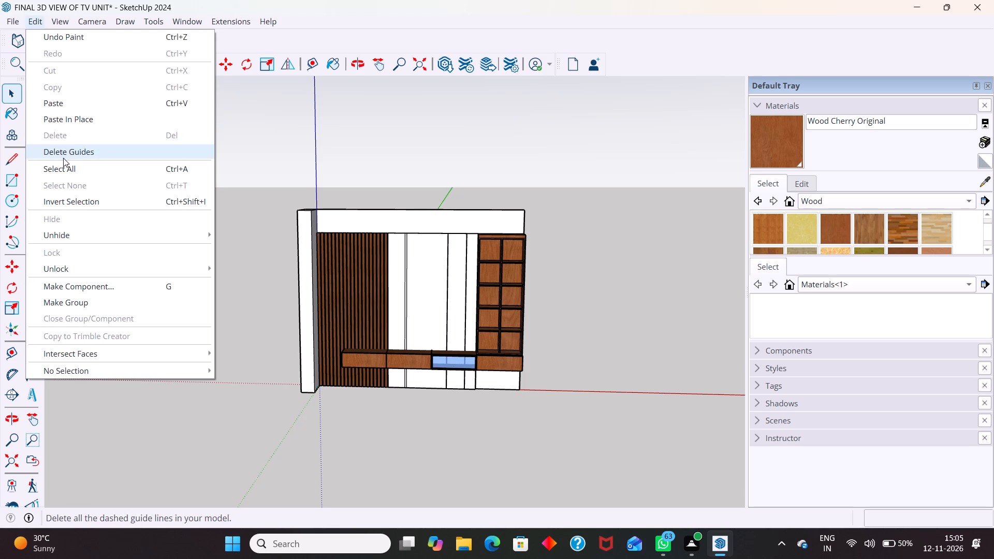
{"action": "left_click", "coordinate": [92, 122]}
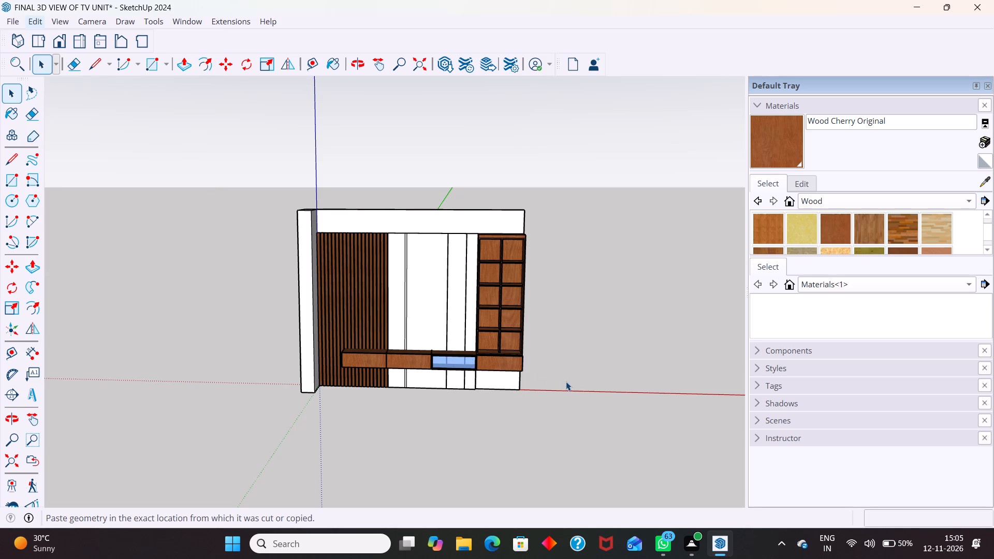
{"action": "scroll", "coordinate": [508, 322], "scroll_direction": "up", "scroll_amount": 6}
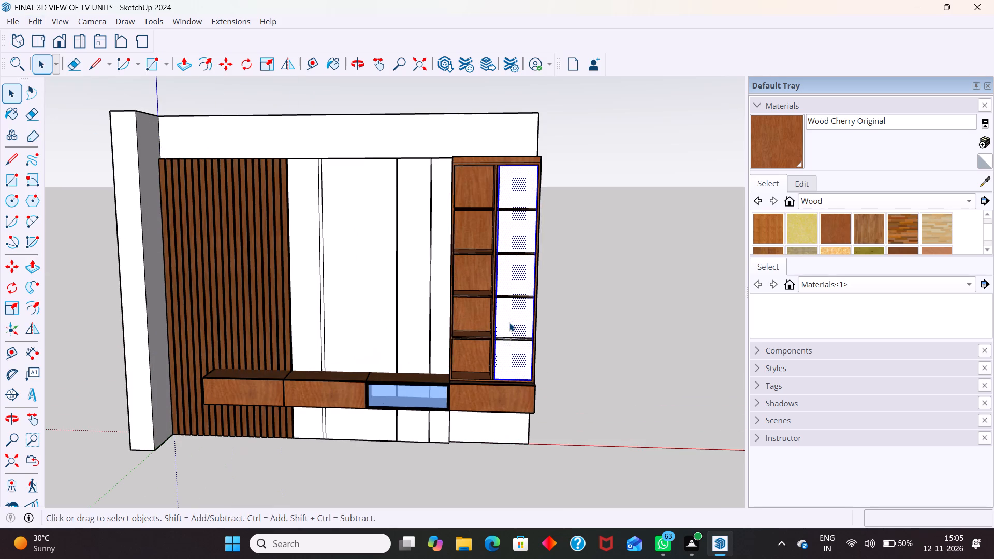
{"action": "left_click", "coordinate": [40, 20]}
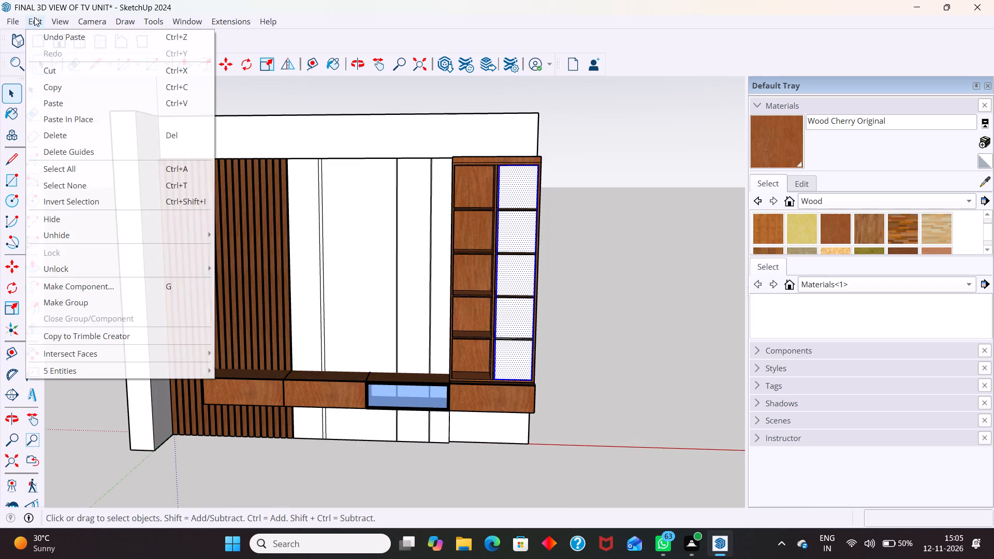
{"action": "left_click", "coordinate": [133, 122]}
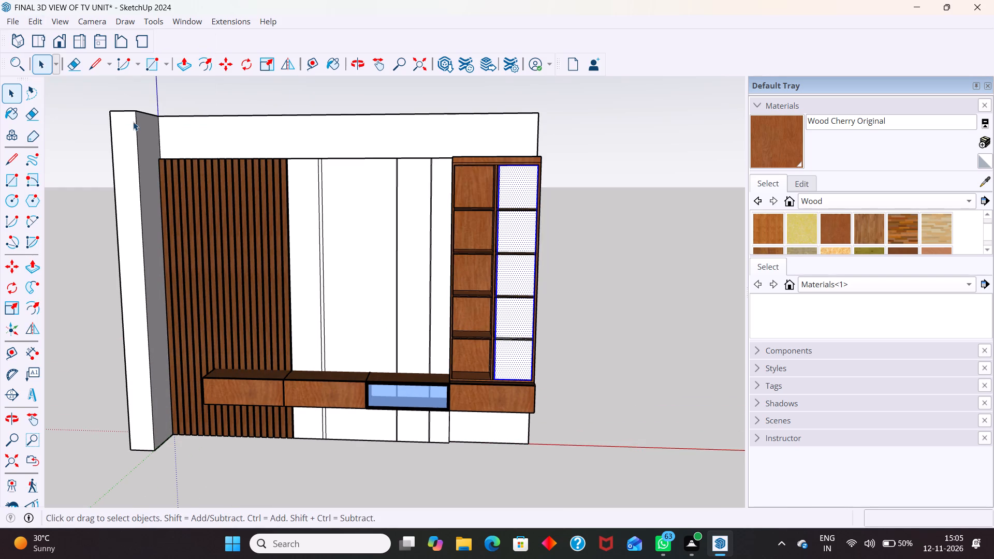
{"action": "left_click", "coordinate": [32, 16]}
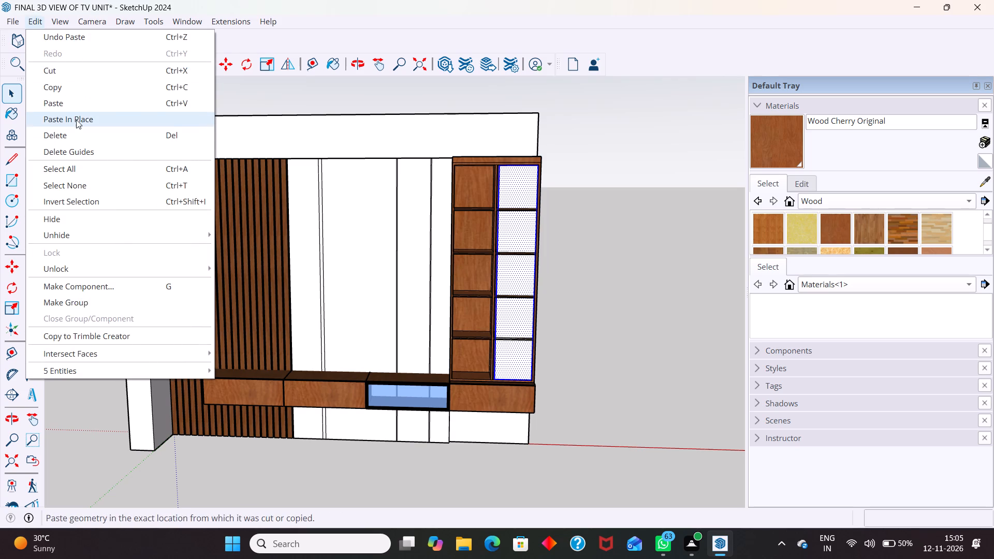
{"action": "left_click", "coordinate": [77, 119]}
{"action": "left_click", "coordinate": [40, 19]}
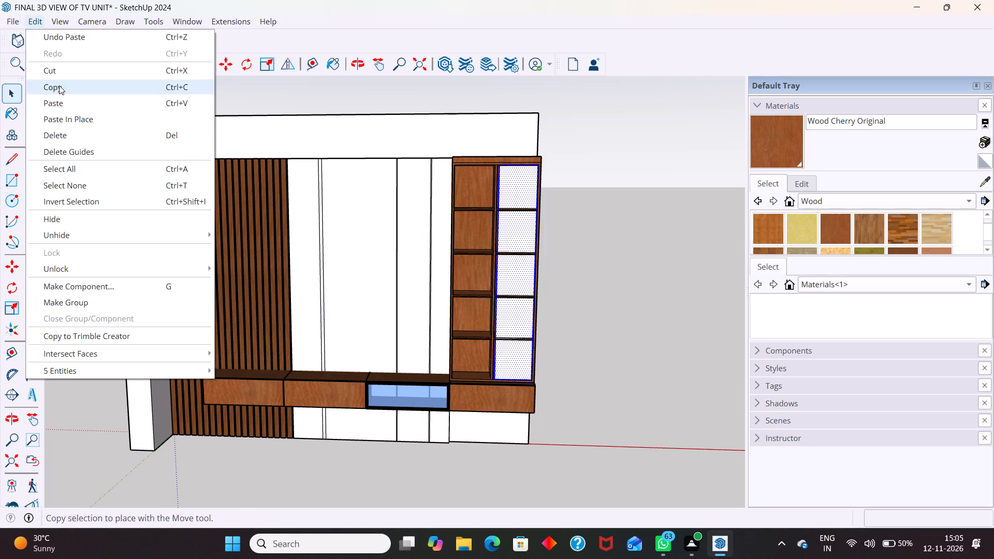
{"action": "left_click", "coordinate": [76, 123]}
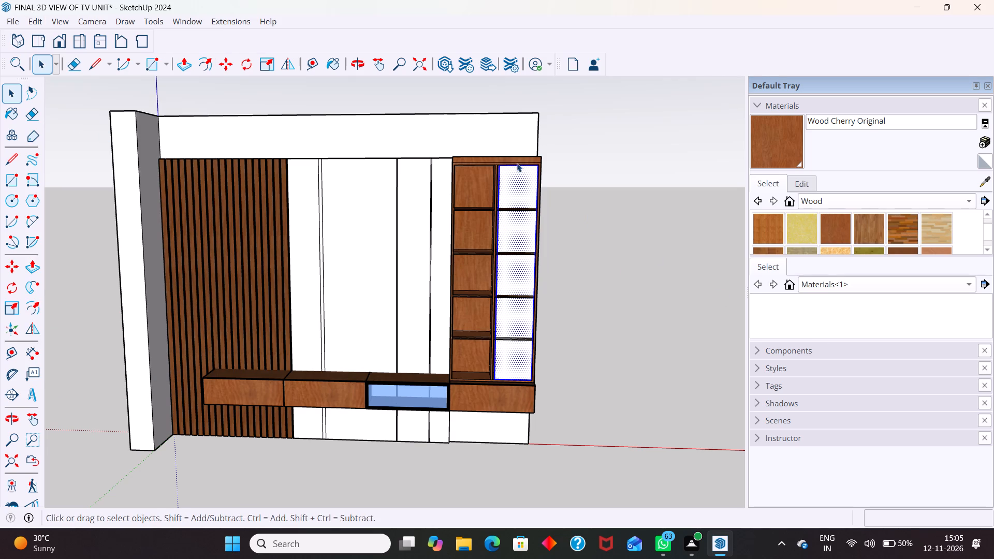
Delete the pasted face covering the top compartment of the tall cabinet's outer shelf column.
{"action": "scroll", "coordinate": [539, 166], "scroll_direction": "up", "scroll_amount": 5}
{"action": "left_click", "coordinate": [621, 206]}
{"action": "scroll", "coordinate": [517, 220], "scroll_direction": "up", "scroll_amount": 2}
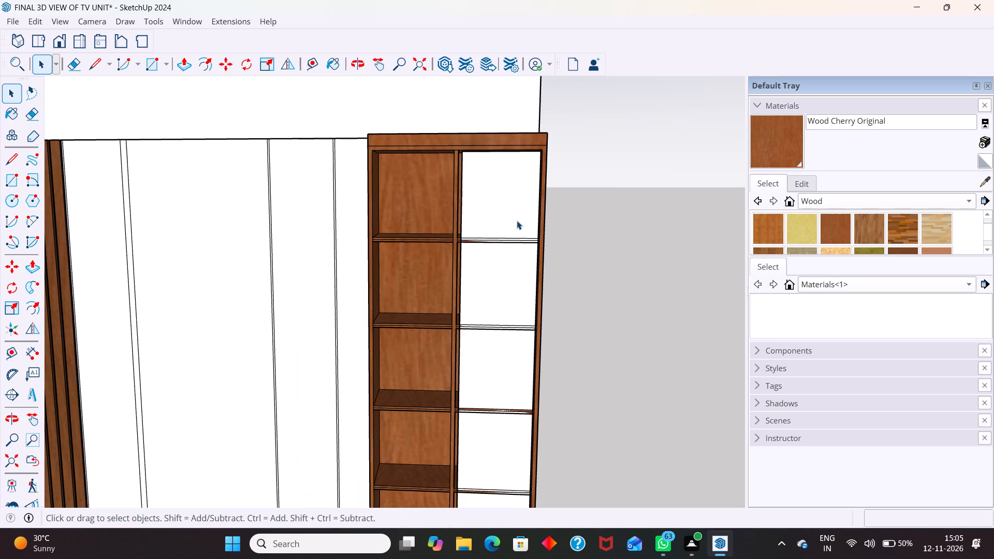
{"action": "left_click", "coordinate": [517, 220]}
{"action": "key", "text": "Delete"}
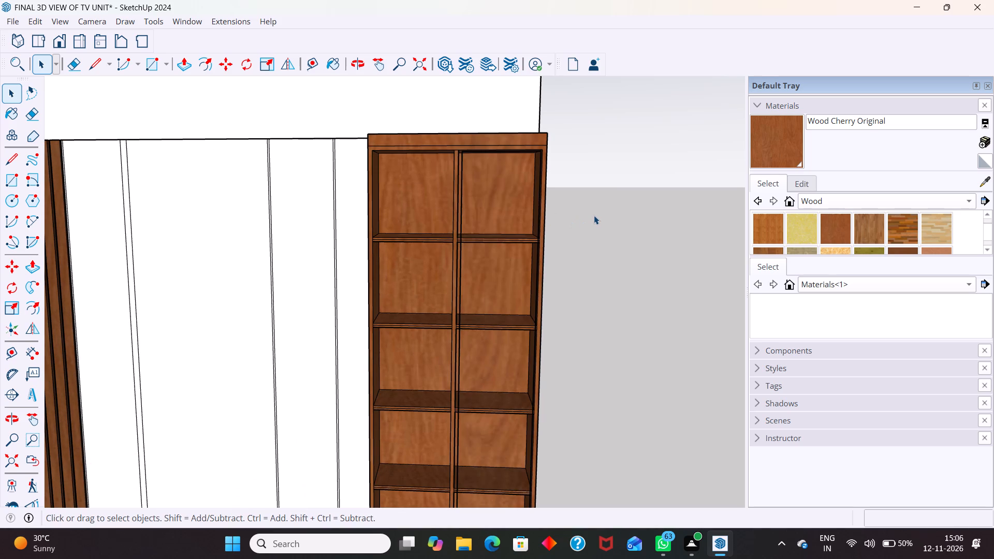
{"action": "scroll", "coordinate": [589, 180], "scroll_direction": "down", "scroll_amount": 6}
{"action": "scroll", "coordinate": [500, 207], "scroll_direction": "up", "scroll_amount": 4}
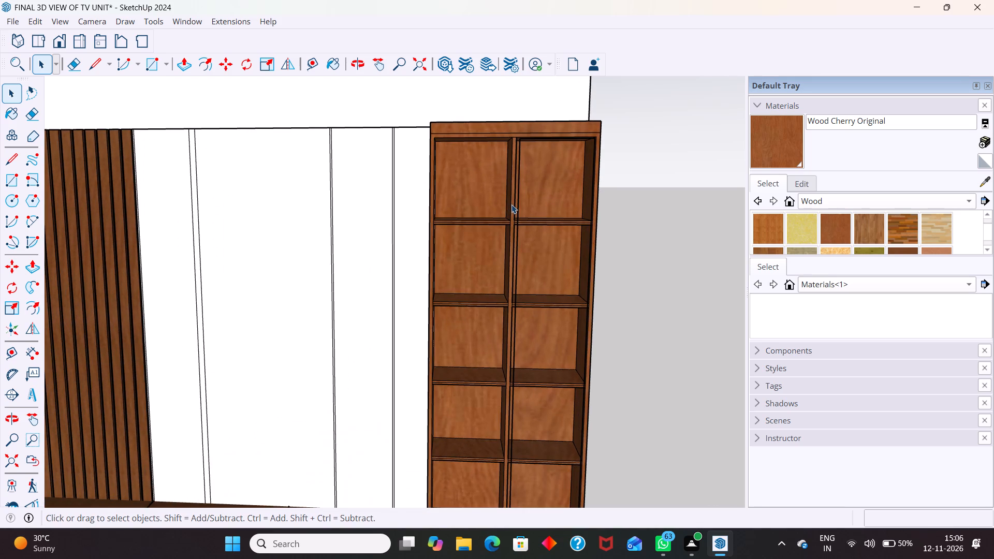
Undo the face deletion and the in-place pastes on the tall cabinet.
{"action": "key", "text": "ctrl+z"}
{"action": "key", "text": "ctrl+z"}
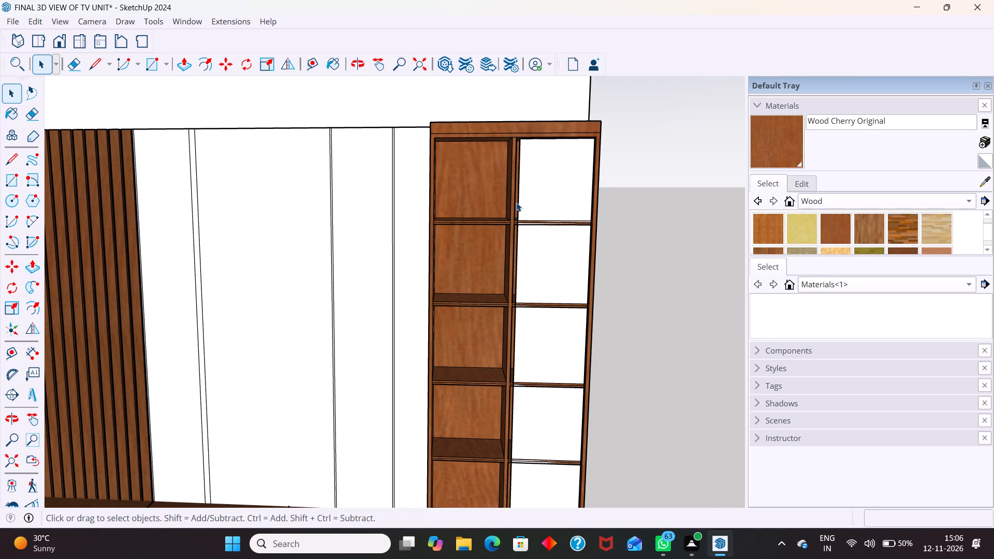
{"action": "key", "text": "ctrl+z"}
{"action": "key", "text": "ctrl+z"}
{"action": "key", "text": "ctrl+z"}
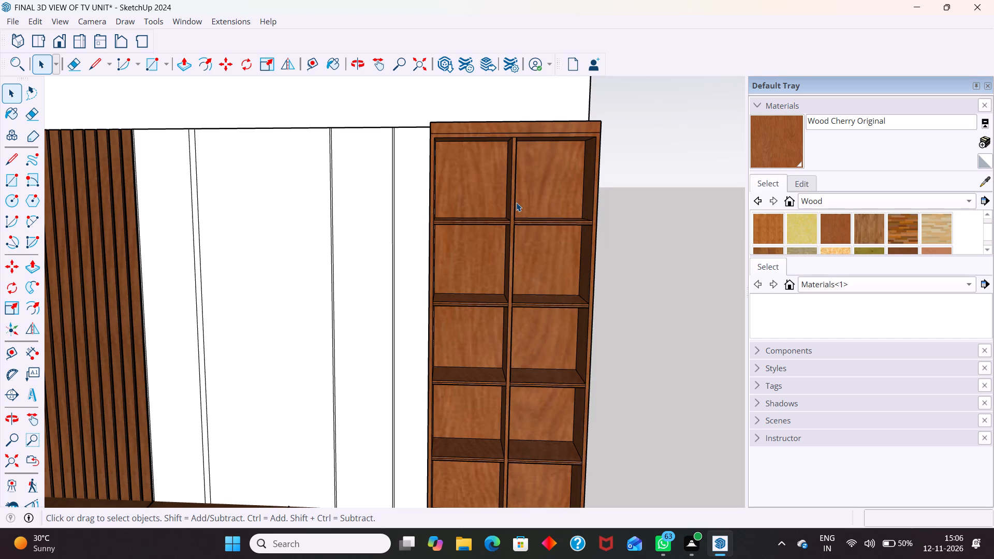
Start a new group and draw a 375 x 1930 mm door rectangle over the tall cabinet's shelf column nearest the TV panel.
{"action": "scroll", "coordinate": [583, 142], "scroll_direction": "down", "scroll_amount": 1}
{"action": "right_click", "coordinate": [705, 175]}
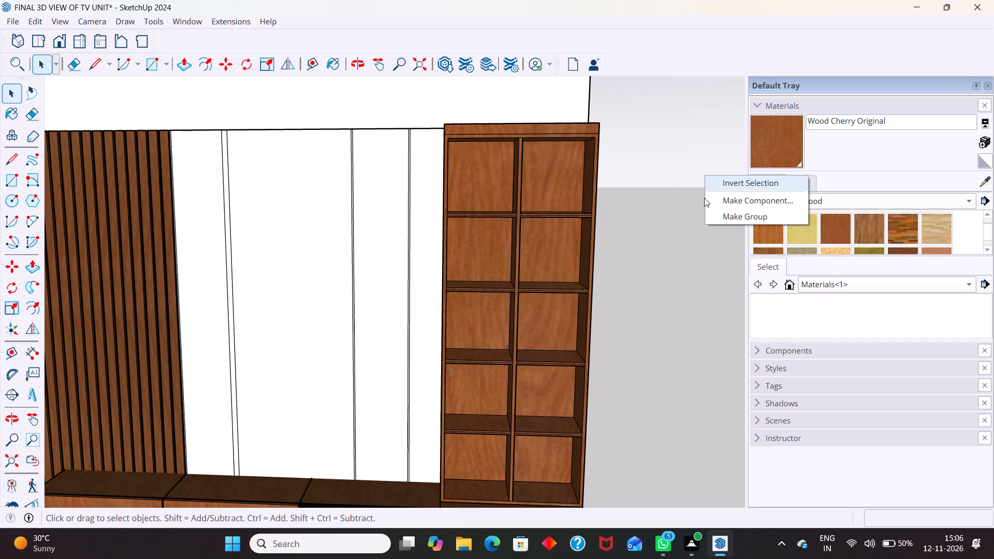
{"action": "left_click", "coordinate": [714, 216]}
{"action": "scroll", "coordinate": [430, 122], "scroll_direction": "up", "scroll_amount": 8}
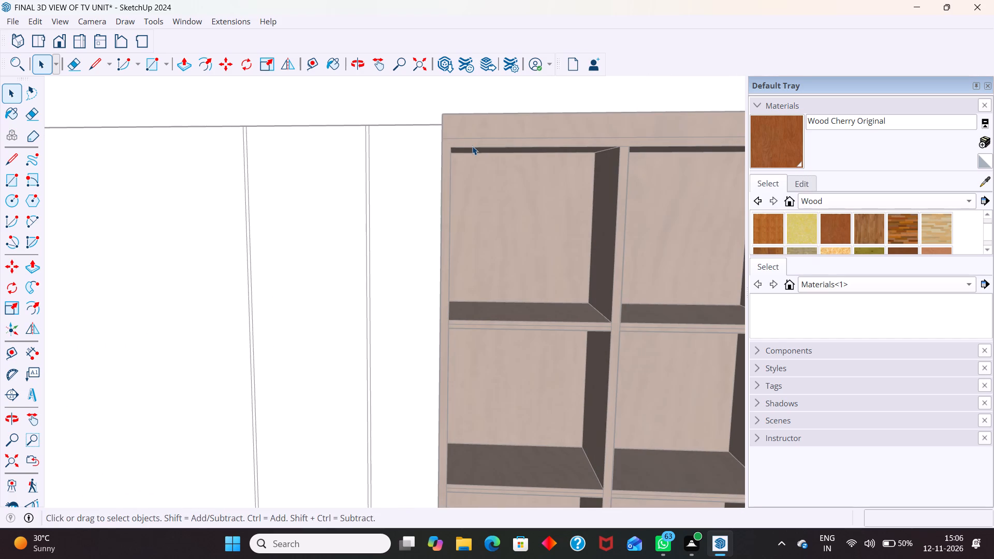
{"action": "key", "text": "r"}
{"action": "scroll", "coordinate": [458, 146], "scroll_direction": "up", "scroll_amount": 3}
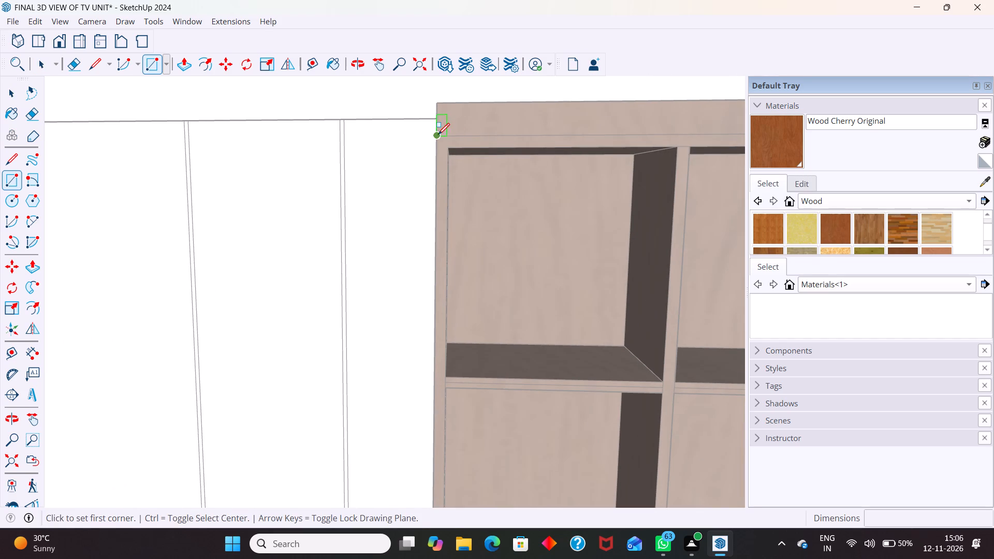
{"action": "left_click_drag", "start_coordinate": [435, 135], "coordinate": [437, 139]}
{"action": "scroll", "coordinate": [485, 157], "scroll_direction": "down", "scroll_amount": 16}
{"action": "scroll", "coordinate": [581, 510], "scroll_direction": "up", "scroll_amount": 3}
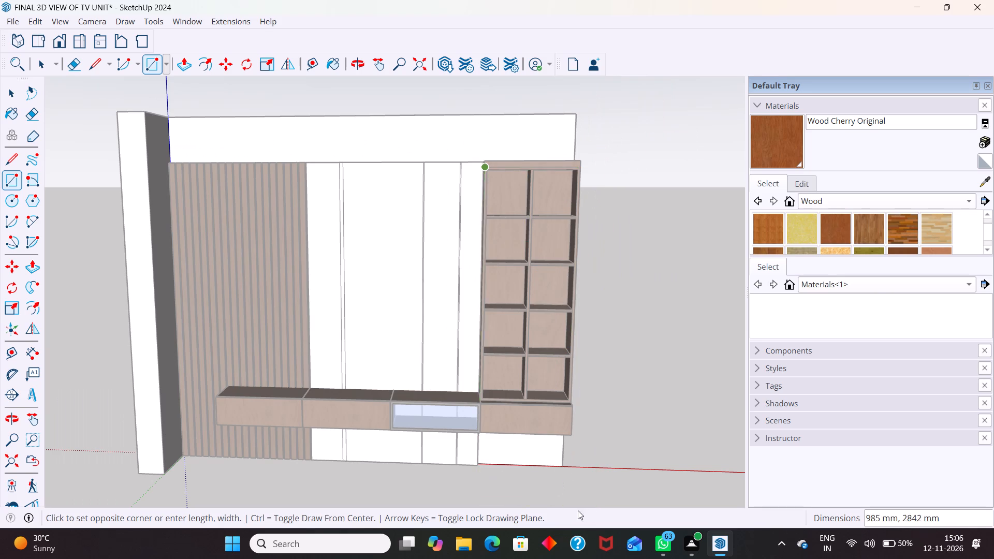
{"action": "scroll", "coordinate": [578, 510], "scroll_direction": "up", "scroll_amount": 1}
{"action": "scroll", "coordinate": [506, 332], "scroll_direction": "up", "scroll_amount": 11}
{"action": "left_click", "coordinate": [537, 475]}
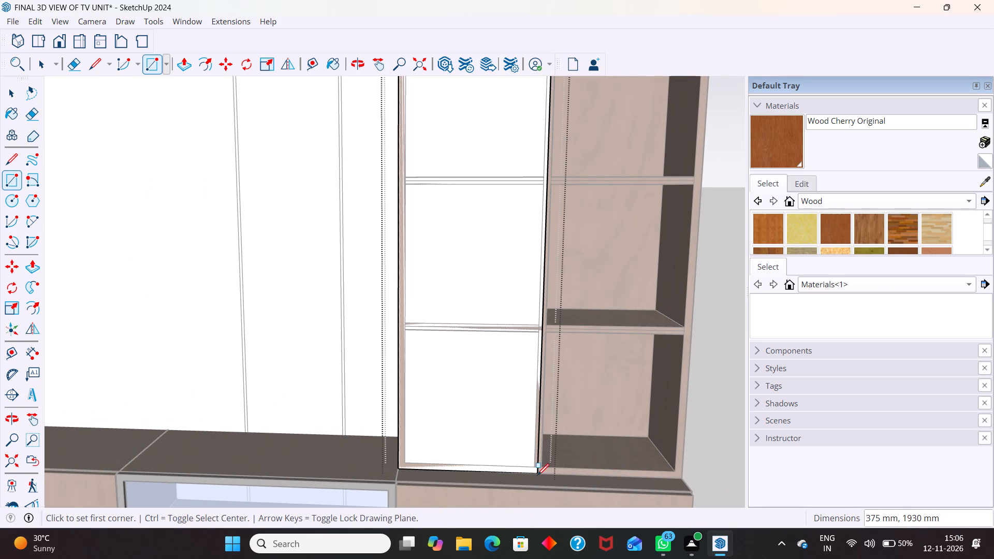
Offset the inner column's door face 18 mm inward and cut out the inner panel face.
{"action": "key", "text": "space"}
{"action": "left_click", "coordinate": [478, 406]}
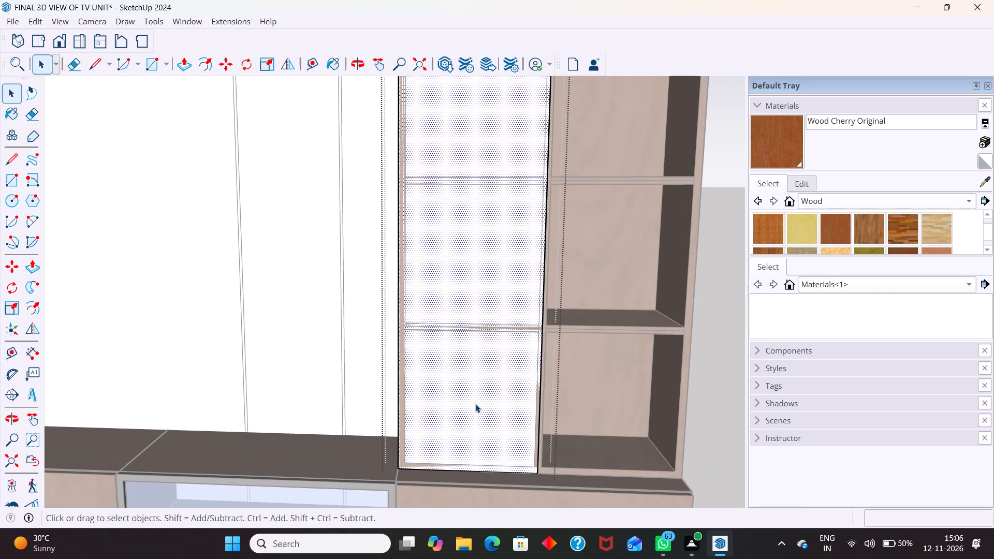
{"action": "key", "text": "f"}
{"action": "left_click", "coordinate": [517, 374]}
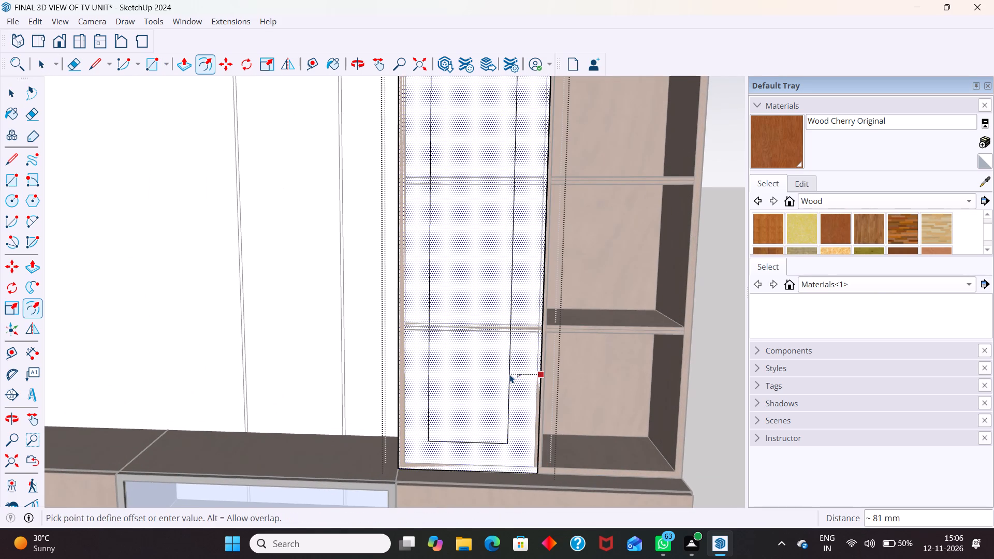
{"action": "key", "text": "1"}
{"action": "key", "text": "8"}
{"action": "key", "text": "Return"}
{"action": "key", "text": "space"}
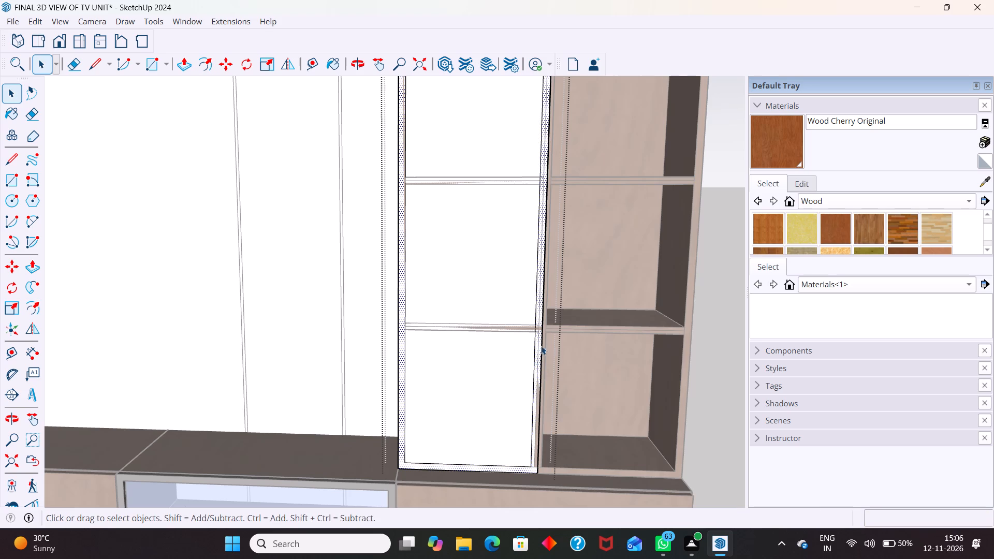
{"action": "left_click", "coordinate": [506, 335]}
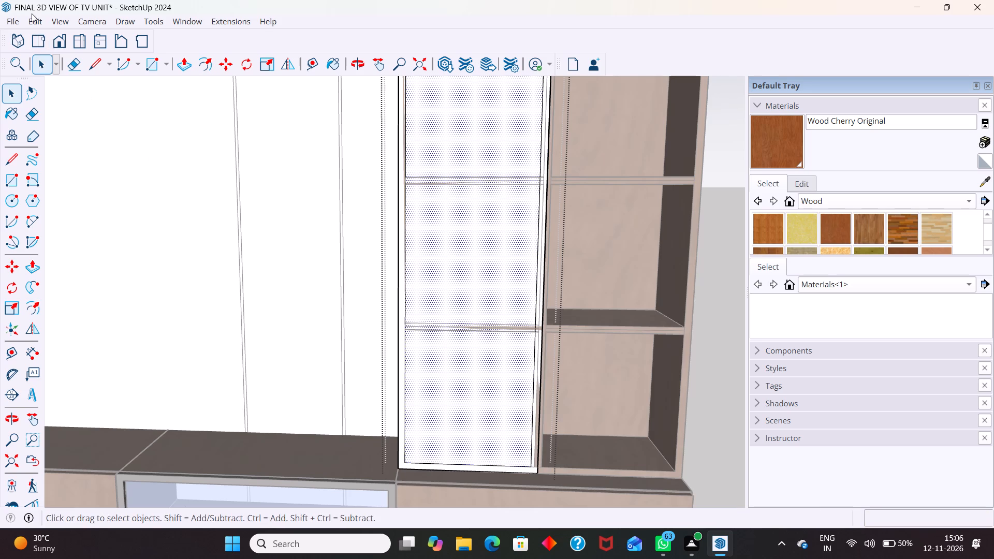
{"action": "key", "text": "ctrl+x"}
Extrude the remaining door border 18 mm into a solid frame and leave the group.
{"action": "scroll", "coordinate": [543, 288], "scroll_direction": "up", "scroll_amount": 3}
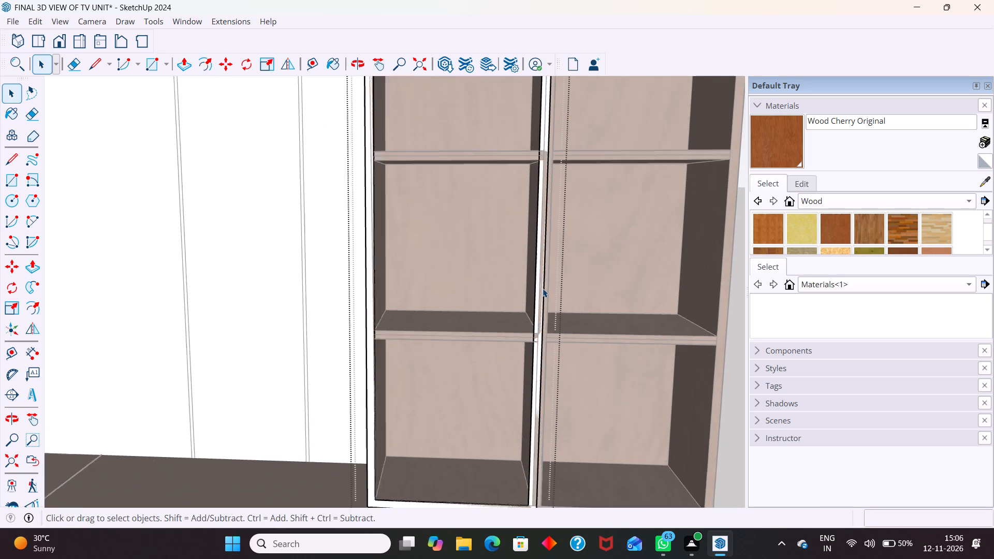
{"action": "scroll", "coordinate": [543, 288], "scroll_direction": "up", "scroll_amount": 1}
{"action": "left_click", "coordinate": [538, 283]}
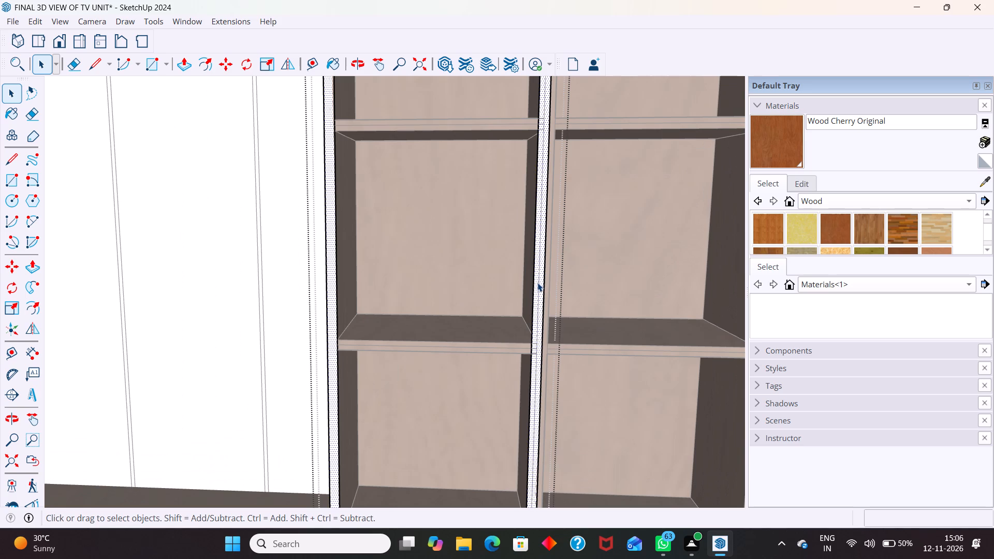
{"action": "key", "text": "p"}
{"action": "left_click", "coordinate": [537, 283]}
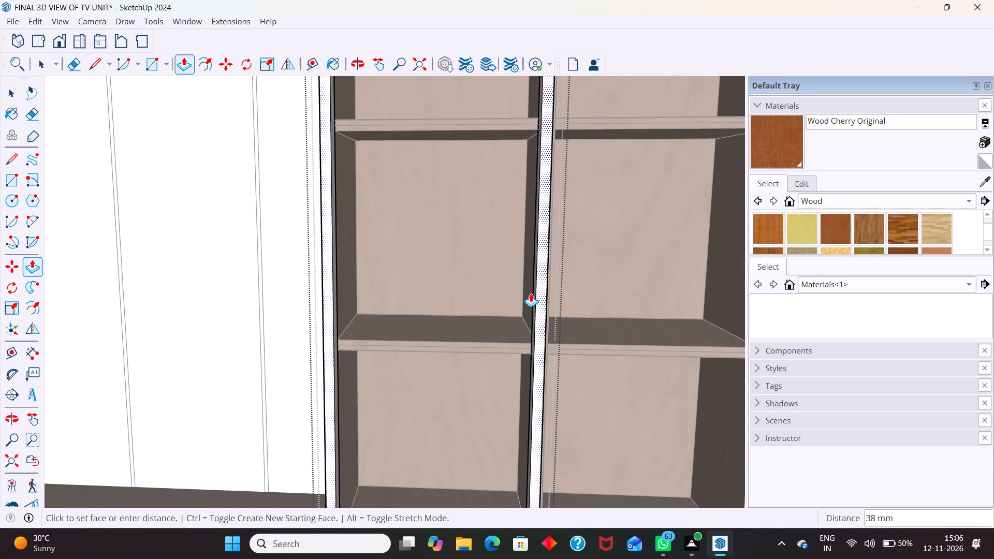
{"action": "key", "text": "1"}
{"action": "key", "text": "8"}
{"action": "key", "text": "Return"}
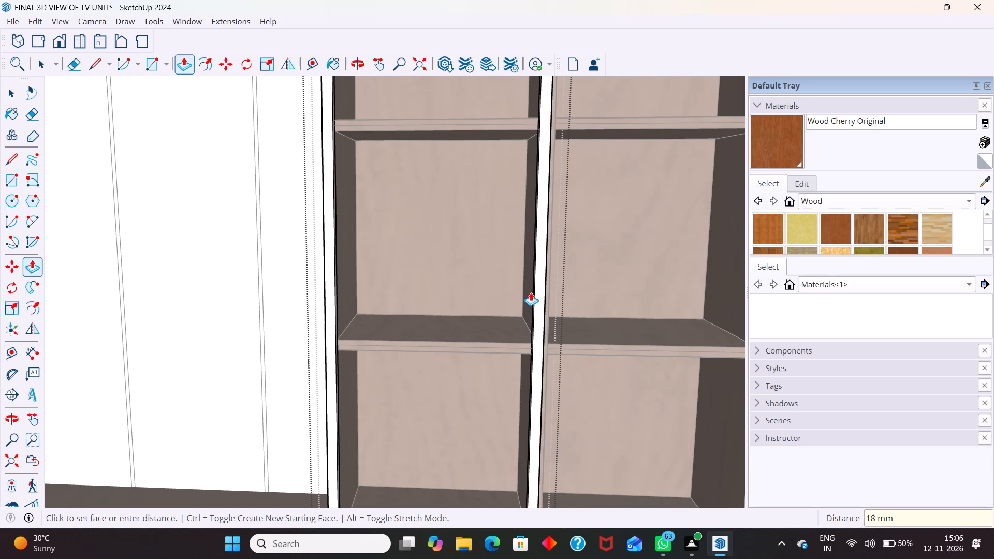
{"action": "key", "text": "space"}
{"action": "scroll", "coordinate": [516, 252], "scroll_direction": "down", "scroll_amount": 13}
{"action": "left_click", "coordinate": [705, 375]}
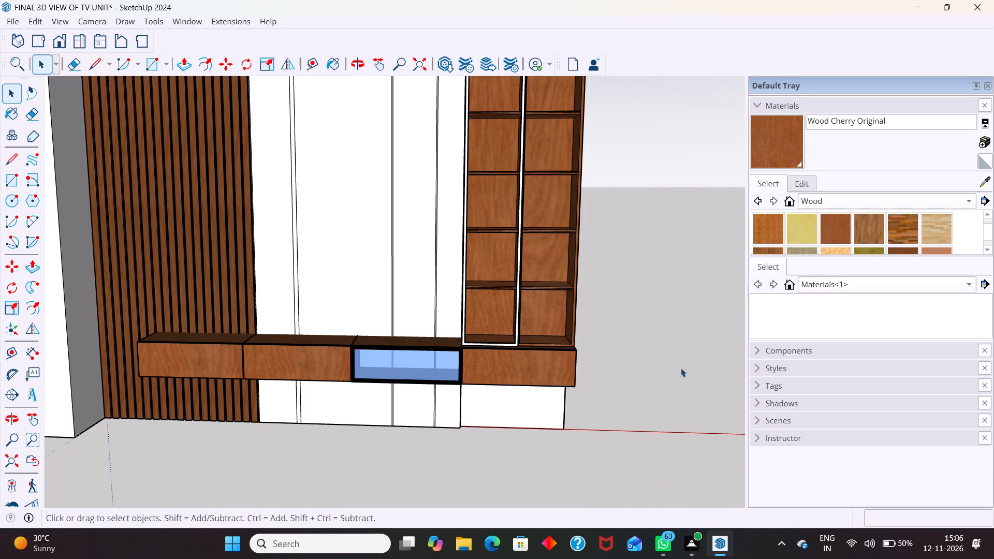
Paste the cut panel face in place within the door frame and make it a group.
{"action": "left_click", "coordinate": [31, 19]}
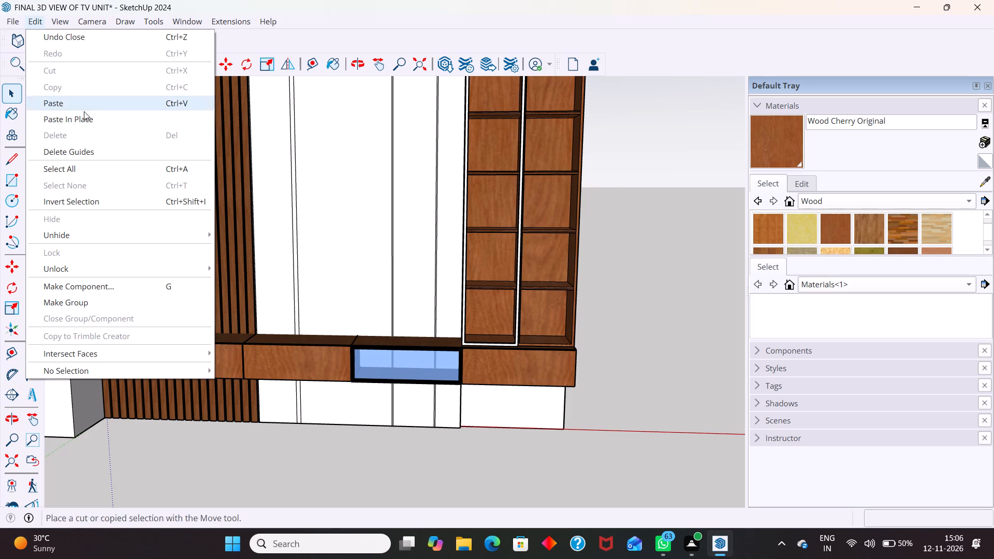
{"action": "left_click", "coordinate": [98, 121]}
{"action": "scroll", "coordinate": [504, 325], "scroll_direction": "up", "scroll_amount": 4}
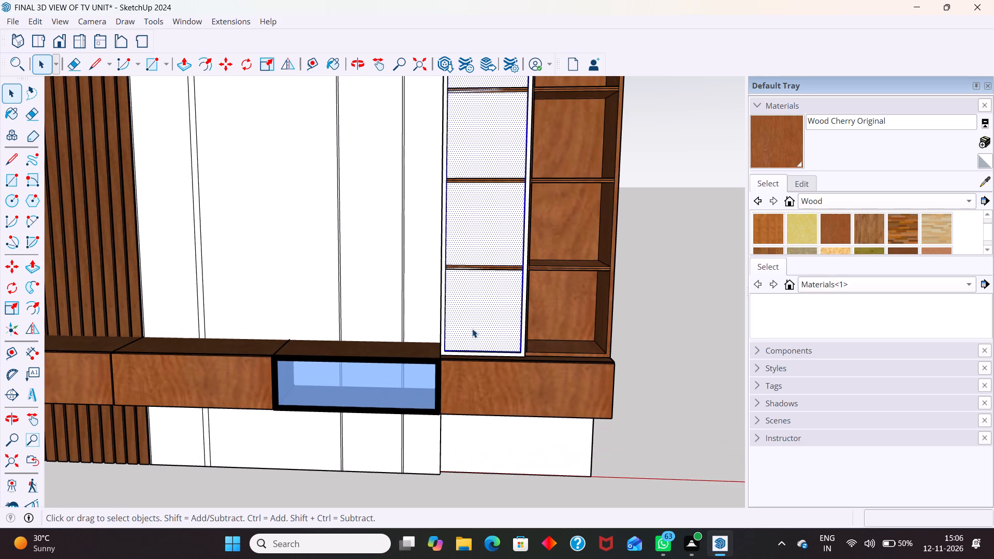
{"action": "right_click", "coordinate": [461, 332]}
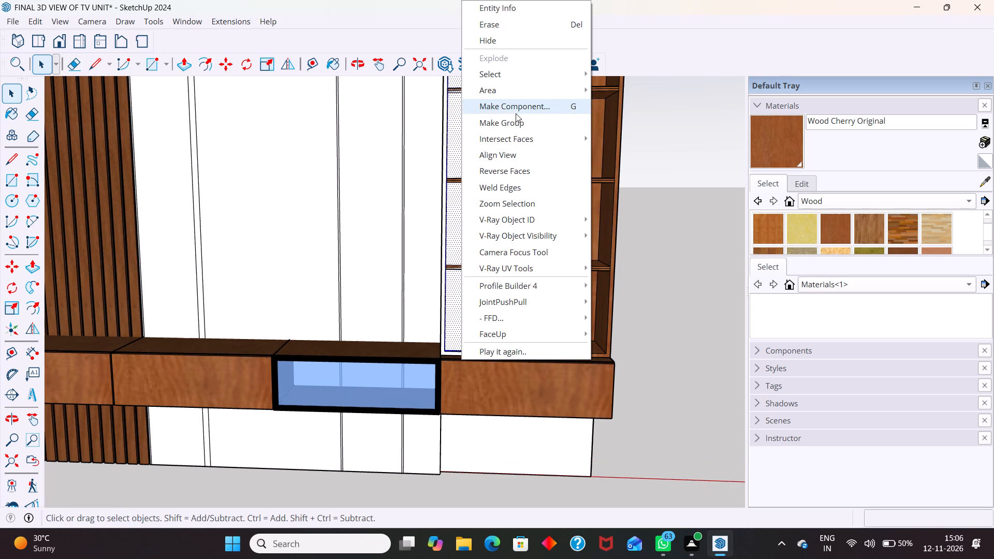
{"action": "left_click", "coordinate": [510, 123]}
Open the panel group and extrude its face 5 mm.
{"action": "scroll", "coordinate": [462, 337], "scroll_direction": "up", "scroll_amount": 8}
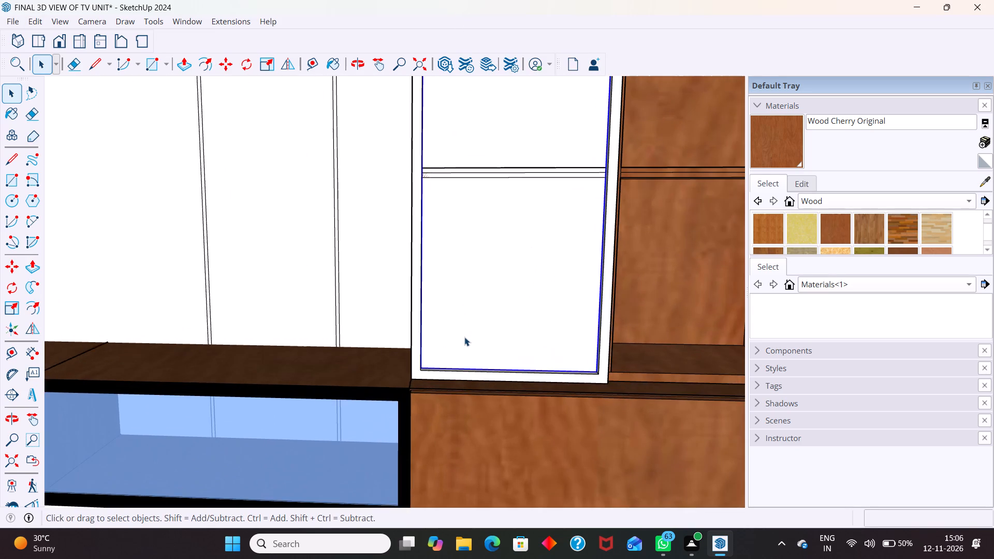
{"action": "triple_click", "coordinate": [464, 337]}
{"action": "middle_click_drag", "start_coordinate": [500, 401], "coordinate": [457, 417]}
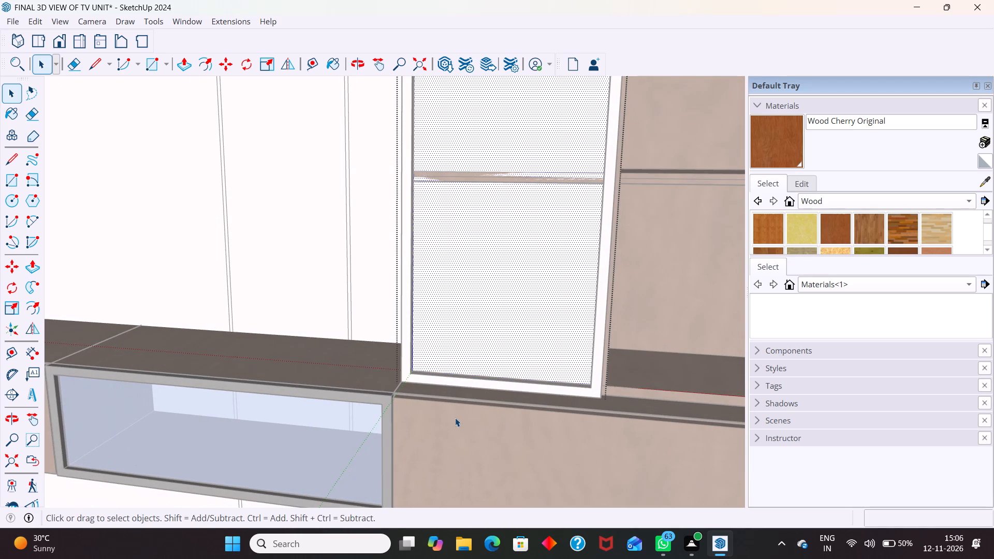
{"action": "key", "text": "p"}
{"action": "left_click", "coordinate": [485, 326]}
{"action": "key", "text": "5"}
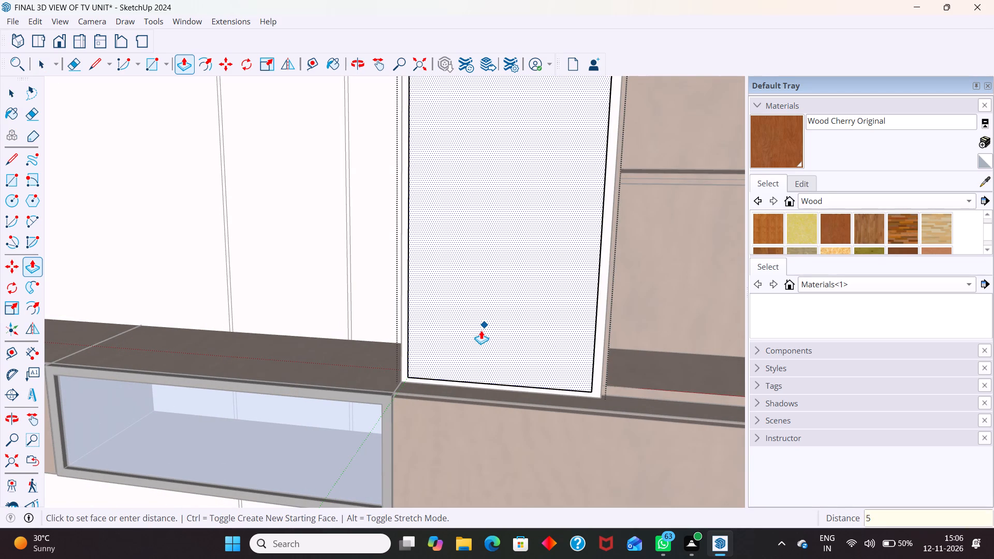
{"action": "key", "text": "Return"}
{"action": "scroll", "coordinate": [397, 373], "scroll_direction": "up", "scroll_amount": 10}
{"action": "key", "text": "space"}
Move the panel's front face slightly forward from its bottom corner along the frame's depth, and leave the group.
{"action": "scroll", "coordinate": [446, 337], "scroll_direction": "up", "scroll_amount": 5}
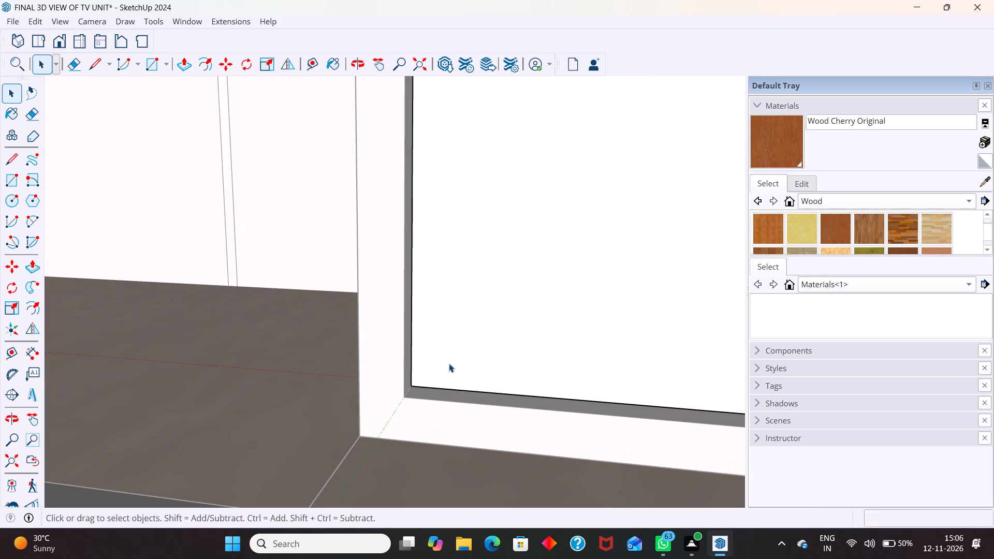
{"action": "left_click", "coordinate": [450, 368]}
{"action": "scroll", "coordinate": [432, 389], "scroll_direction": "up", "scroll_amount": 5}
{"action": "double_click", "coordinate": [428, 371]}
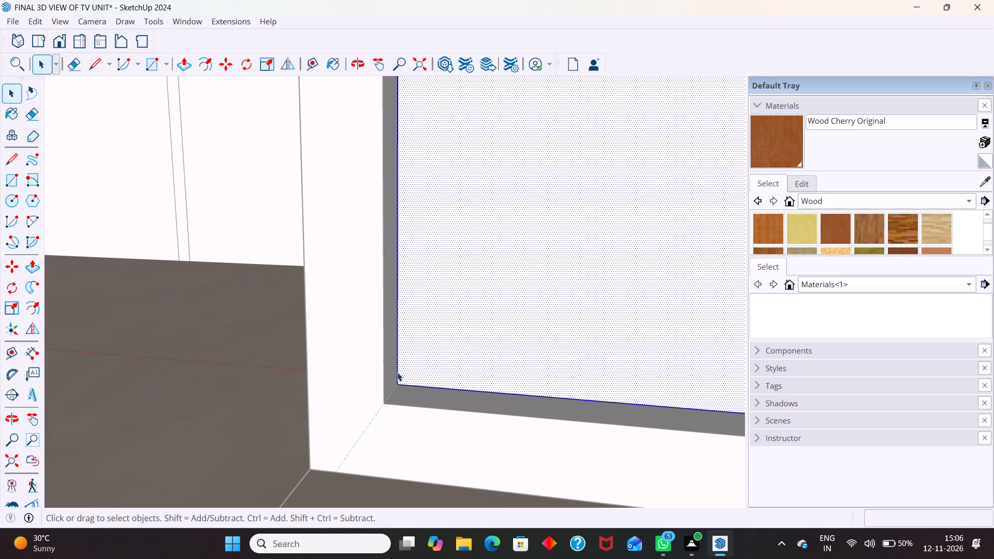
{"action": "key", "text": "m"}
{"action": "scroll", "coordinate": [398, 371], "scroll_direction": "up", "scroll_amount": 9}
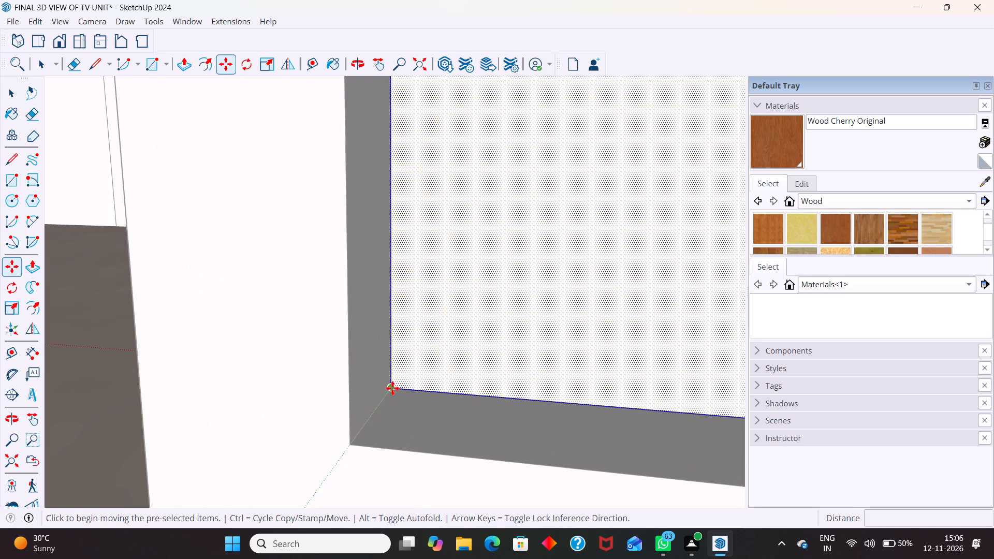
{"action": "left_click", "coordinate": [392, 388]}
{"action": "left_click", "coordinate": [376, 408]}
{"action": "key", "text": "space"}
{"action": "scroll", "coordinate": [303, 357], "scroll_direction": "down", "scroll_amount": 4}
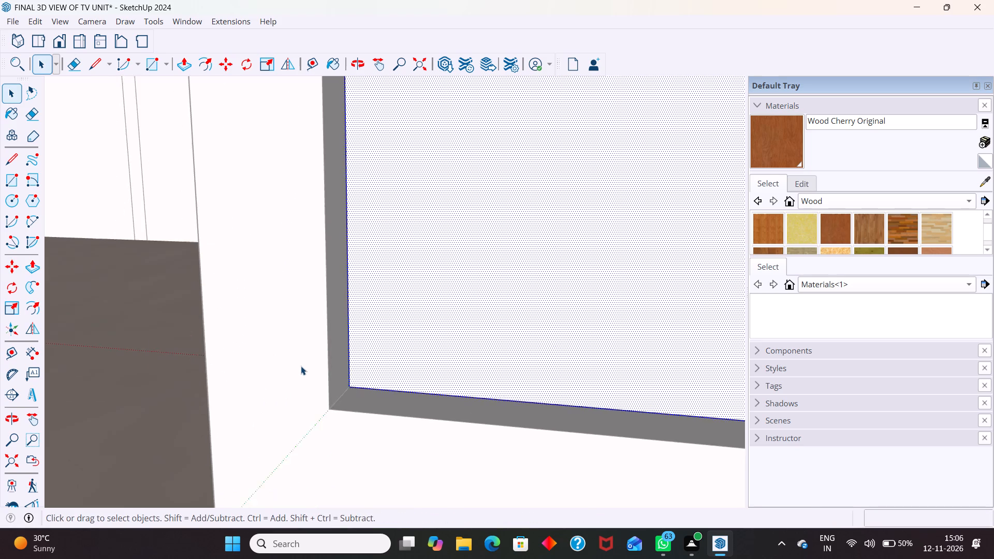
{"action": "scroll", "coordinate": [301, 366], "scroll_direction": "down", "scroll_amount": 20}
{"action": "scroll", "coordinate": [301, 366], "scroll_direction": "down", "scroll_amount": 20}
{"action": "scroll", "coordinate": [301, 366], "scroll_direction": "down", "scroll_amount": 7}
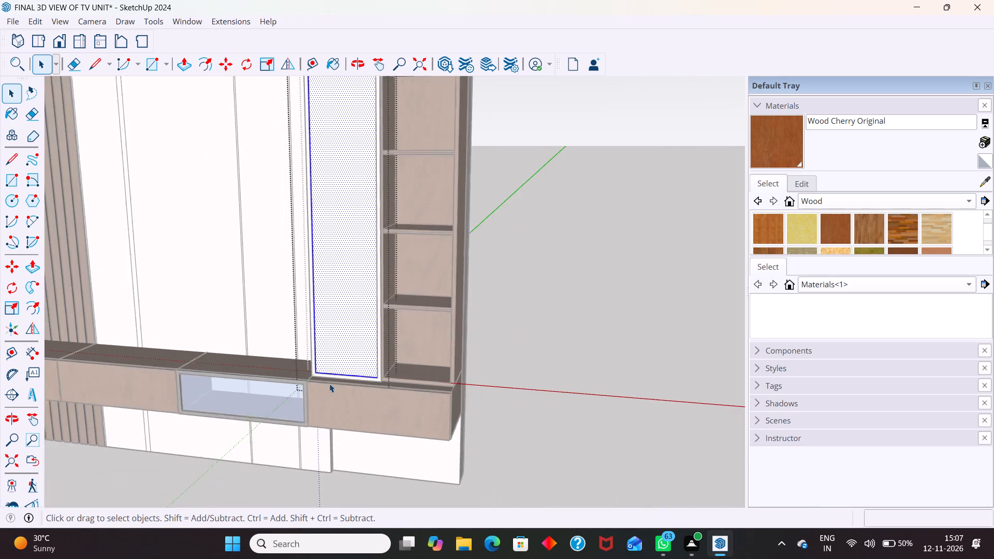
{"action": "scroll", "coordinate": [329, 384], "scroll_direction": "down", "scroll_amount": 2}
{"action": "left_click", "coordinate": [574, 369]}
Start a new group and draw a 375 x 1930 mm door rectangle over the tall cabinet's outer shelf column.
{"action": "right_click", "coordinate": [615, 267]}
{"action": "left_click", "coordinate": [635, 305]}
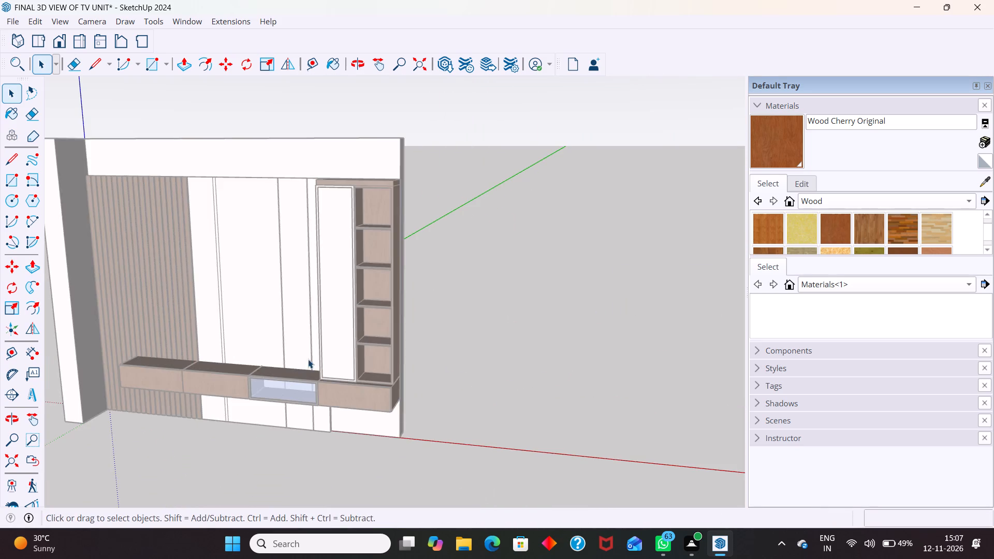
{"action": "middle_click_drag", "start_coordinate": [294, 364], "coordinate": [469, 393]}
{"action": "scroll", "coordinate": [440, 162], "scroll_direction": "up", "scroll_amount": 5}
{"action": "scroll", "coordinate": [436, 209], "scroll_direction": "up", "scroll_amount": 11}
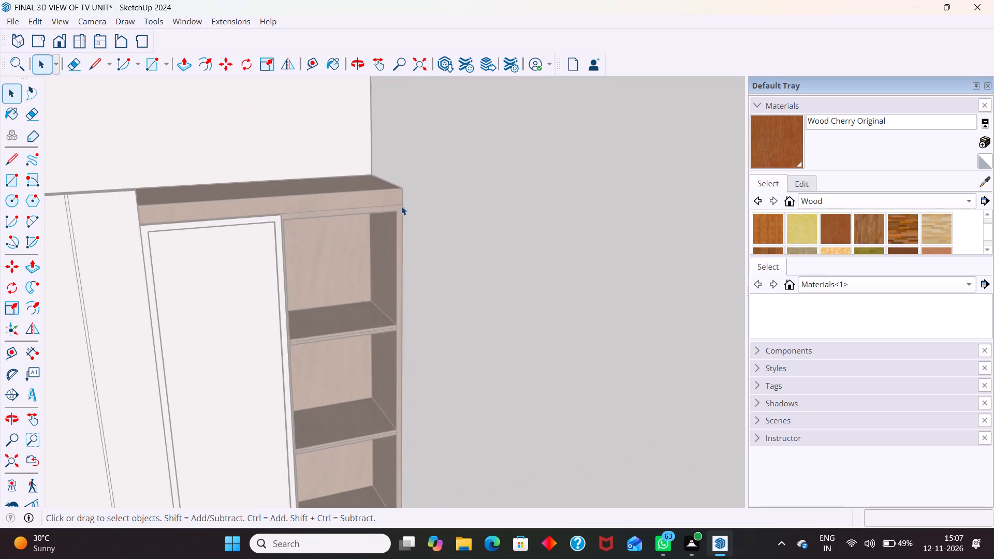
{"action": "scroll", "coordinate": [401, 206], "scroll_direction": "up", "scroll_amount": 3}
{"action": "key", "text": "r"}
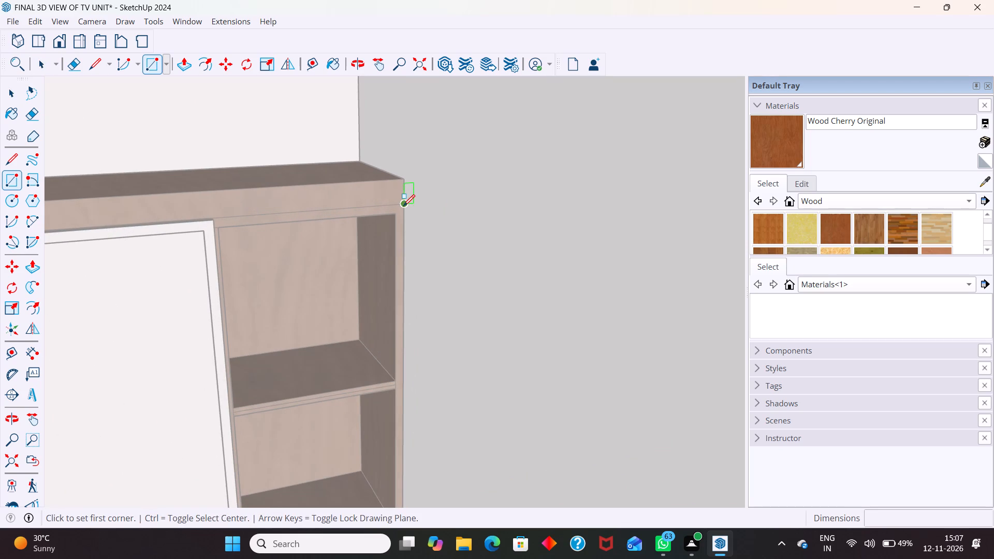
{"action": "left_click", "coordinate": [403, 206]}
{"action": "scroll", "coordinate": [319, 240], "scroll_direction": "down", "scroll_amount": 17}
{"action": "middle_click_drag", "start_coordinate": [369, 397], "coordinate": [348, 405]}
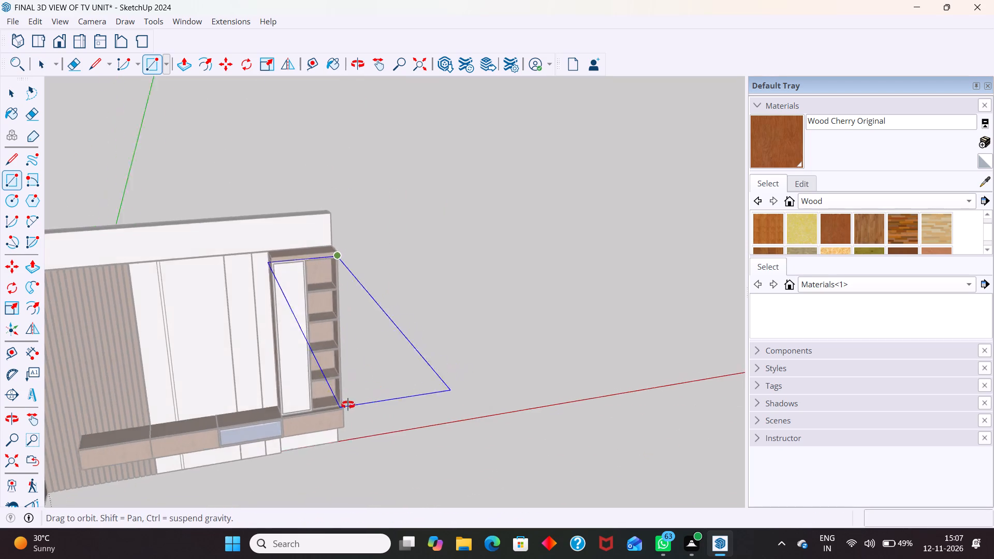
{"action": "middle_click_drag", "start_coordinate": [348, 405], "coordinate": [235, 389]}
{"action": "scroll", "coordinate": [297, 399], "scroll_direction": "up", "scroll_amount": 20}
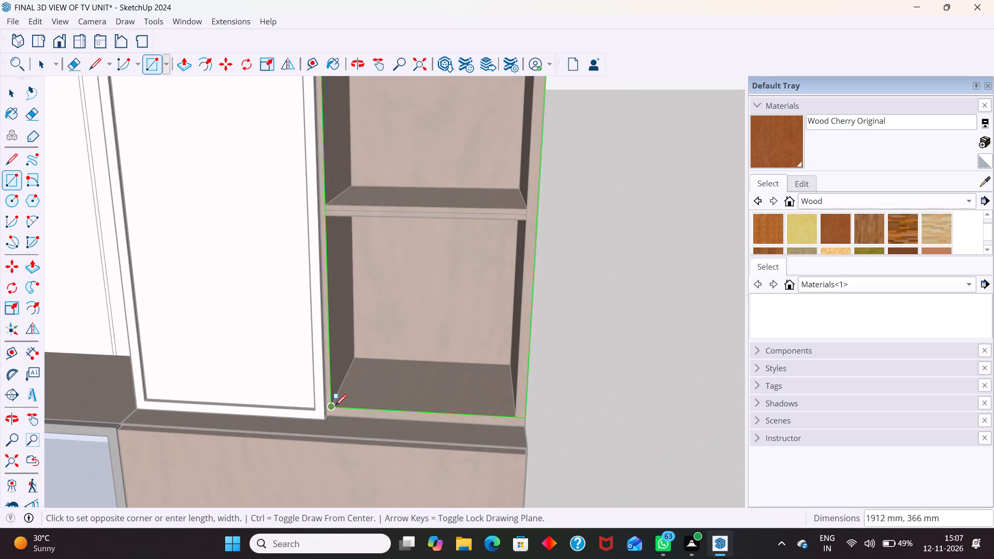
{"action": "scroll", "coordinate": [335, 406], "scroll_direction": "up", "scroll_amount": 8}
{"action": "left_click", "coordinate": [319, 421]}
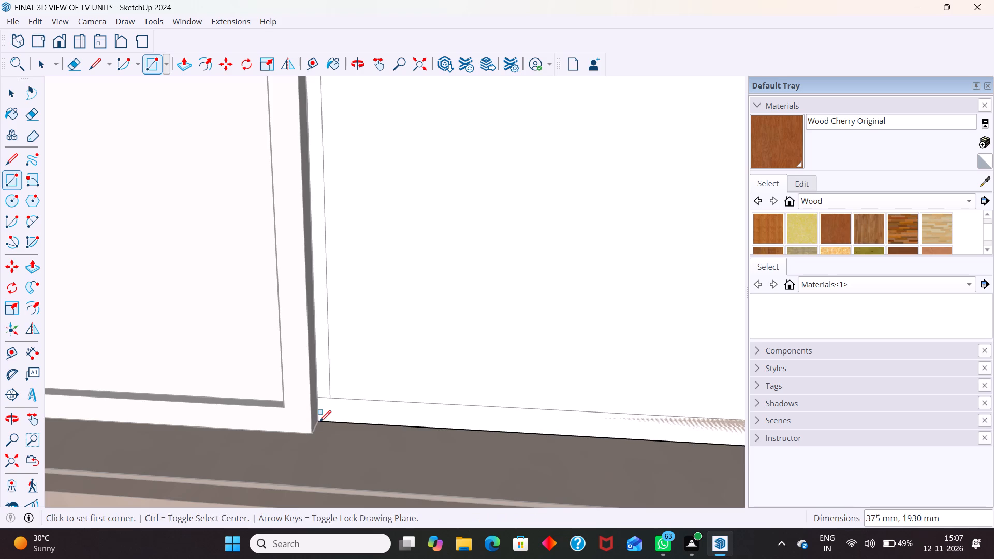
Offset the outer column's door face 18 mm inward and cut out the inner panel face.
{"action": "key", "text": "space"}
{"action": "scroll", "coordinate": [308, 439], "scroll_direction": "down", "scroll_amount": 17}
{"action": "left_click", "coordinate": [421, 360]}
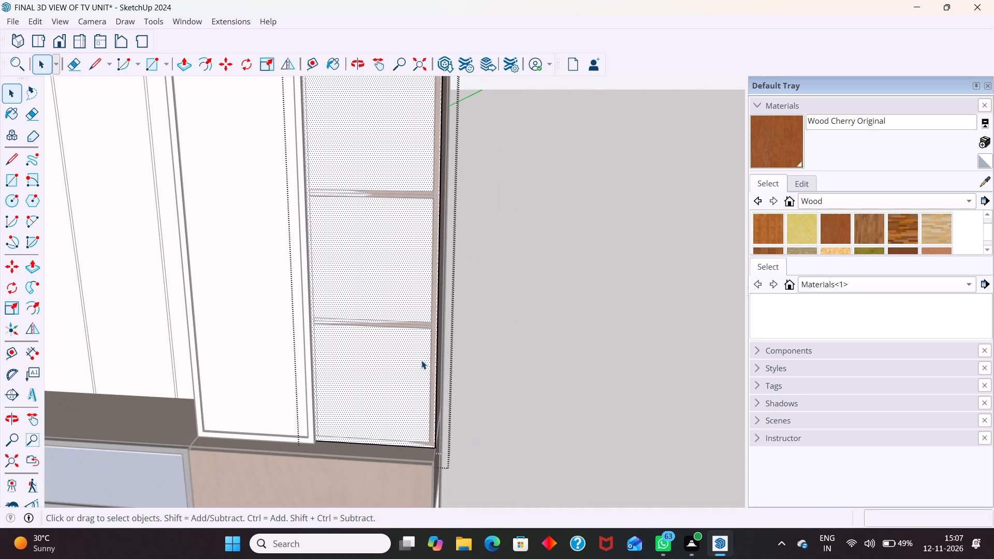
{"action": "key", "text": "f"}
{"action": "left_click", "coordinate": [426, 355]}
{"action": "key", "text": "1"}
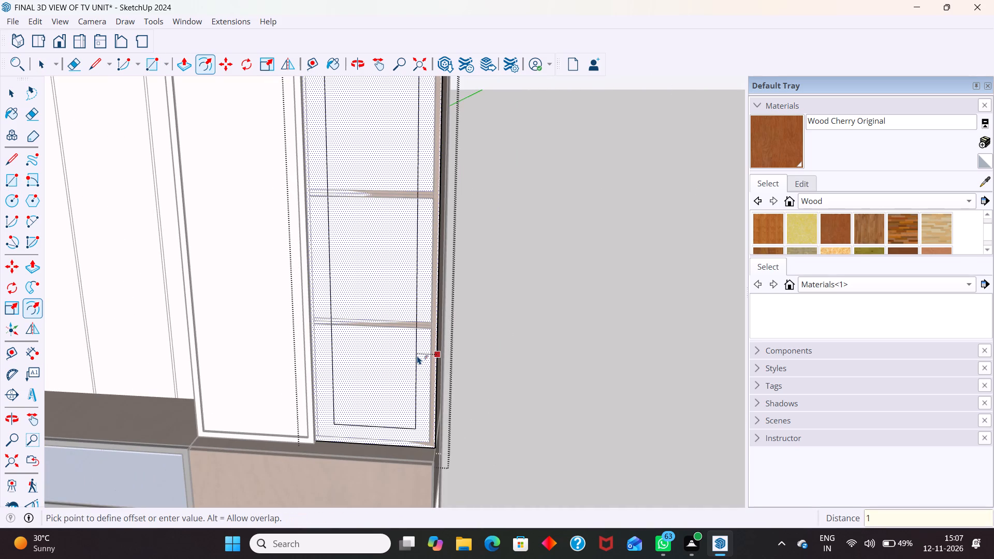
{"action": "key", "text": "8"}
{"action": "key", "text": "Return"}
{"action": "key", "text": "space"}
{"action": "left_click", "coordinate": [405, 325]}
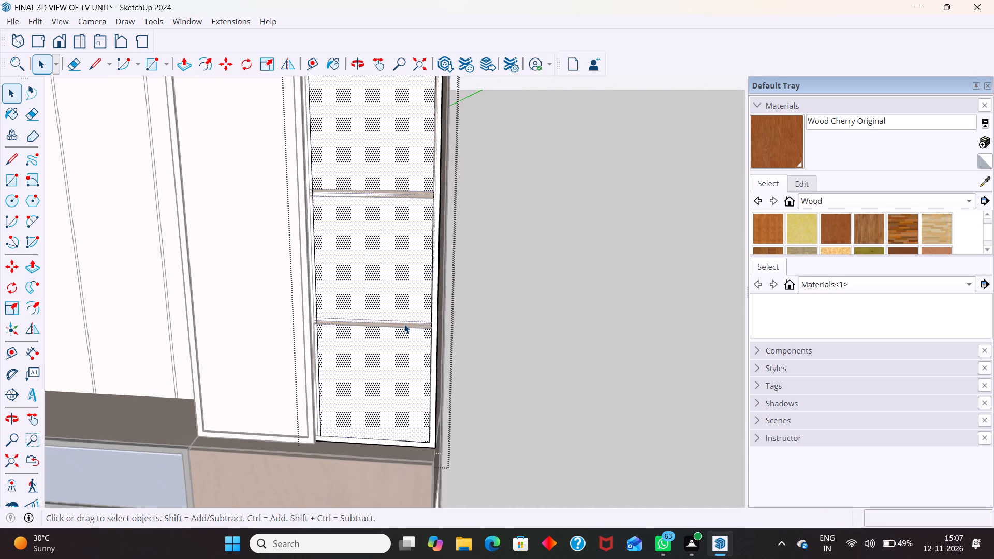
{"action": "key", "text": "ctrl+x"}
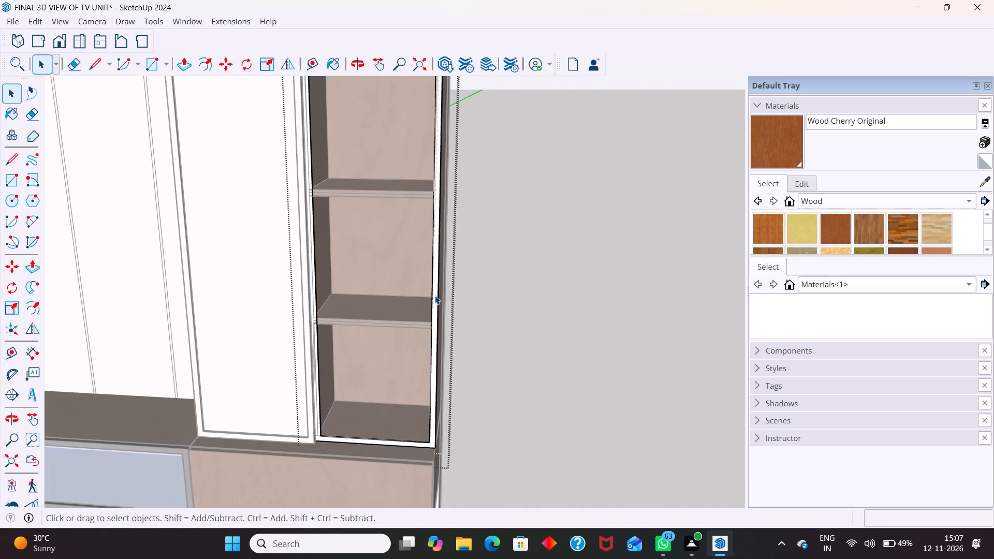
Extrude the outer door's remaining border 18 mm into a solid frame and leave the group.
{"action": "left_click", "coordinate": [435, 296]}
{"action": "left_click", "coordinate": [435, 296]}
{"action": "key", "text": "p"}
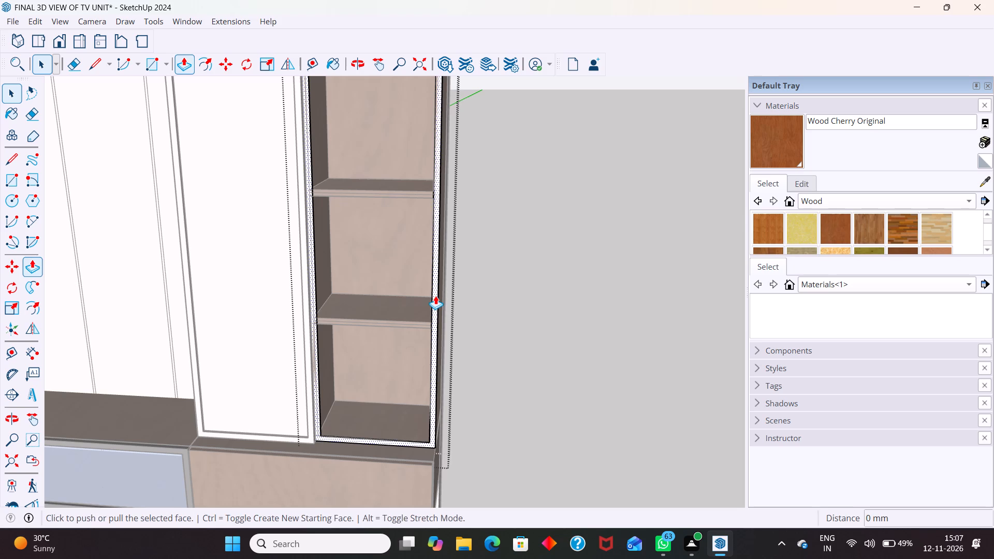
{"action": "left_click", "coordinate": [435, 297]}
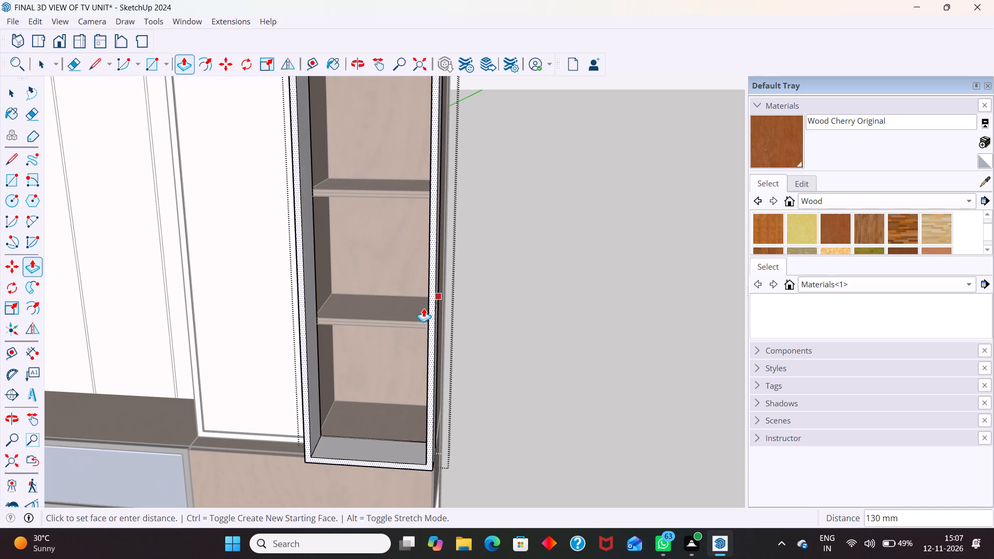
{"action": "key", "text": "1"}
{"action": "key", "text": "8"}
{"action": "key", "text": "Return"}
{"action": "key", "text": "space"}
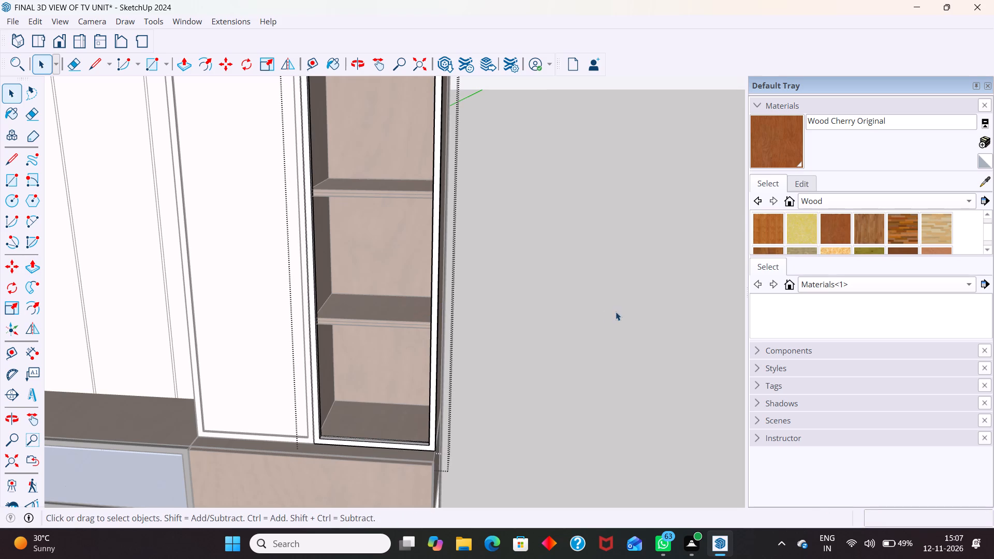
{"action": "left_click", "coordinate": [603, 312]}
Paste the cut panel face in place inside the outer door frame and make the face with its edges a group.
{"action": "left_click", "coordinate": [33, 22]}
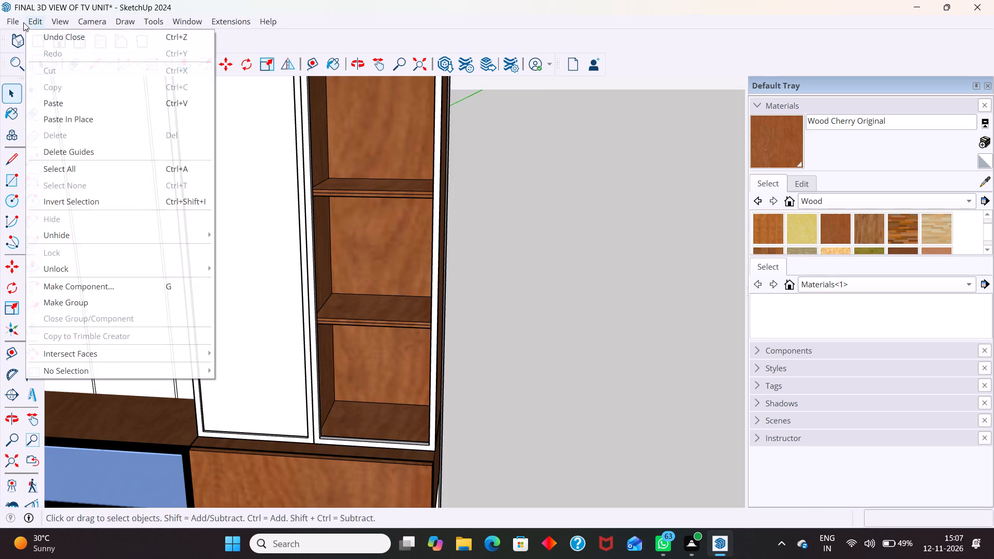
{"action": "left_click", "coordinate": [69, 114]}
{"action": "scroll", "coordinate": [310, 457], "scroll_direction": "up", "scroll_amount": 9}
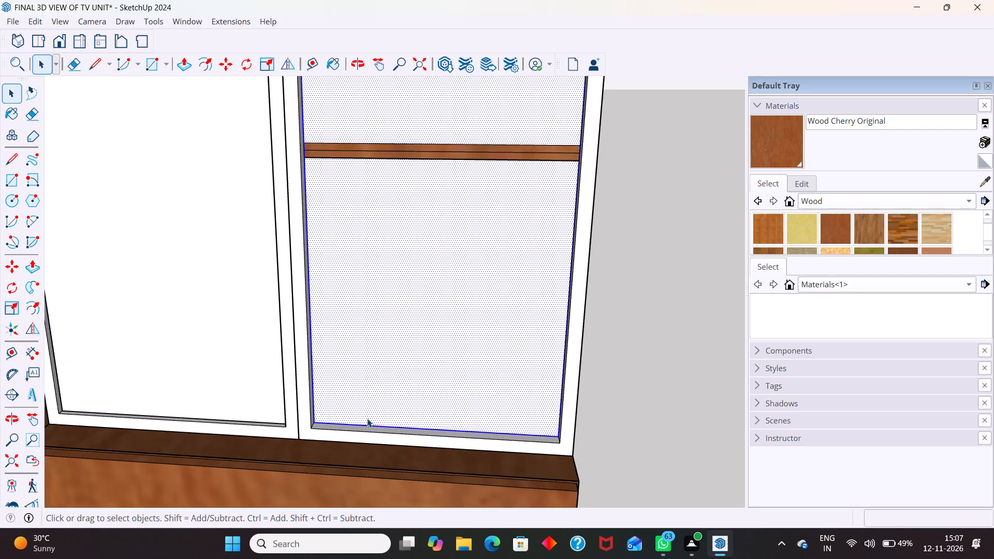
{"action": "double_click", "coordinate": [376, 318]}
{"action": "double_click", "coordinate": [376, 318]}
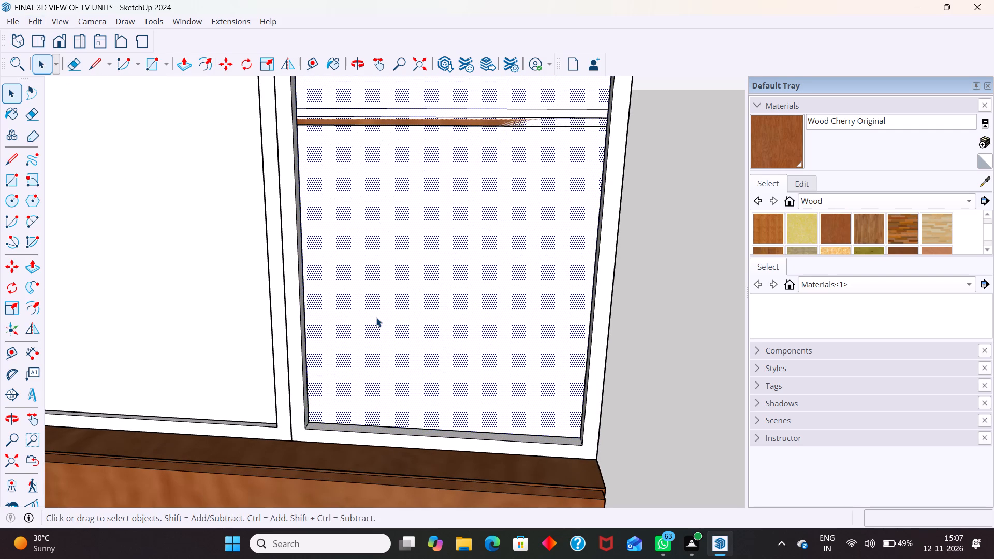
{"action": "scroll", "coordinate": [409, 356], "scroll_direction": "down", "scroll_amount": 7}
{"action": "right_click", "coordinate": [430, 348]}
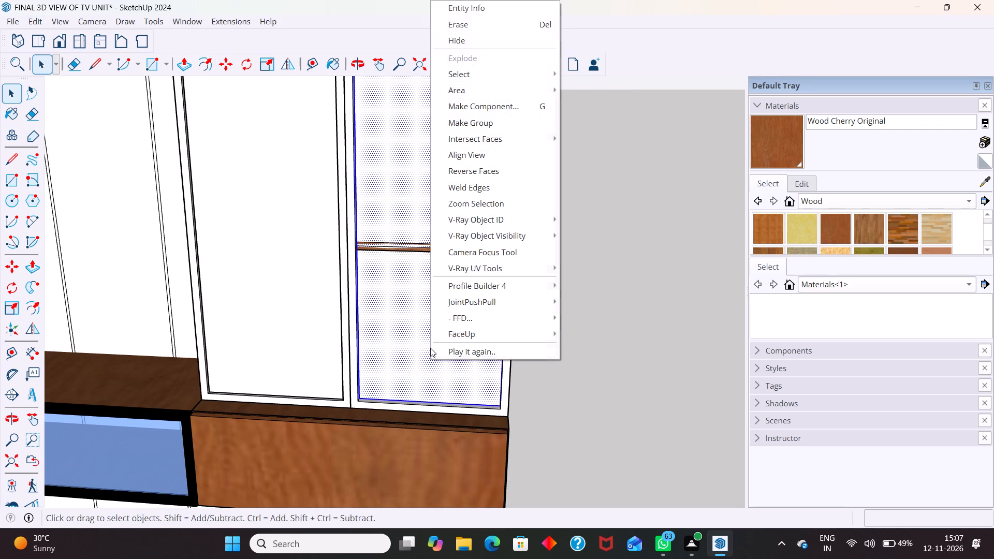
{"action": "left_click", "coordinate": [519, 127]}
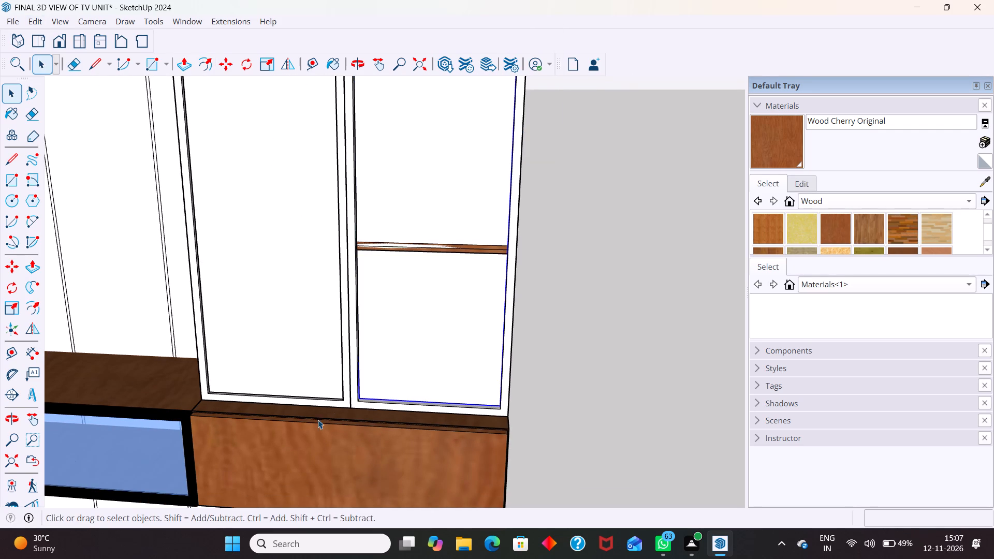
Open the outer door's panel group and extrude its face 5 mm.
{"action": "scroll", "coordinate": [358, 405], "scroll_direction": "up", "scroll_amount": 8}
{"action": "triple_click", "coordinate": [460, 324]}
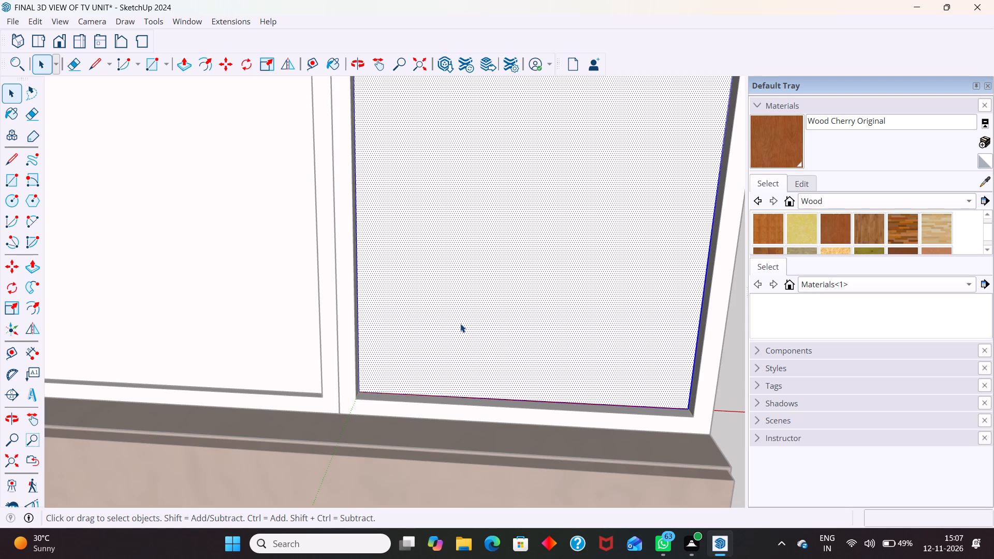
{"action": "key", "text": "p"}
{"action": "left_click", "coordinate": [460, 323]}
{"action": "key", "text": "5"}
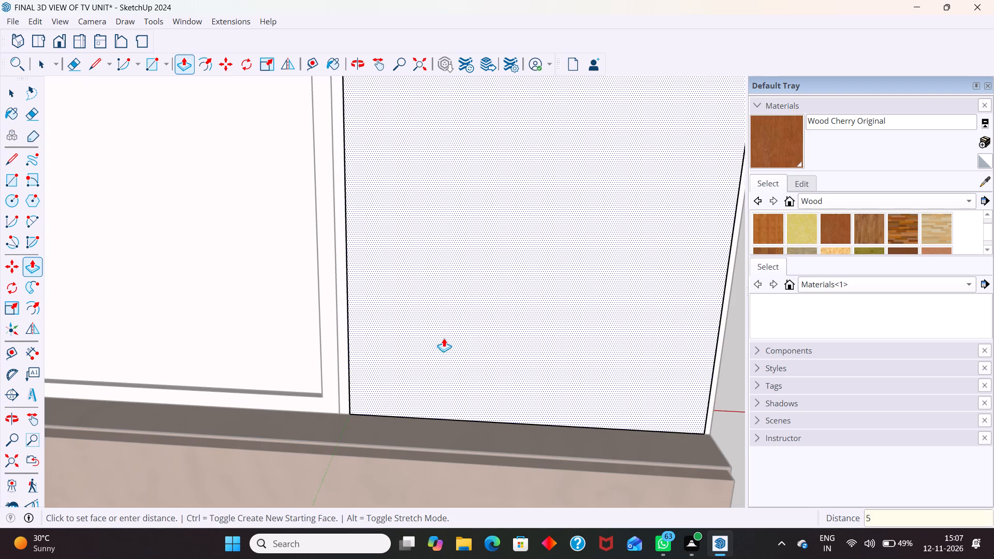
{"action": "key", "text": "Return"}
Move the outer panel's front face about 4 mm forward from its bottom corner to the frame depth's midpoint, and leave the group.
{"action": "scroll", "coordinate": [373, 370], "scroll_direction": "up", "scroll_amount": 6}
{"action": "key", "text": "space"}
{"action": "scroll", "coordinate": [346, 407], "scroll_direction": "up", "scroll_amount": 7}
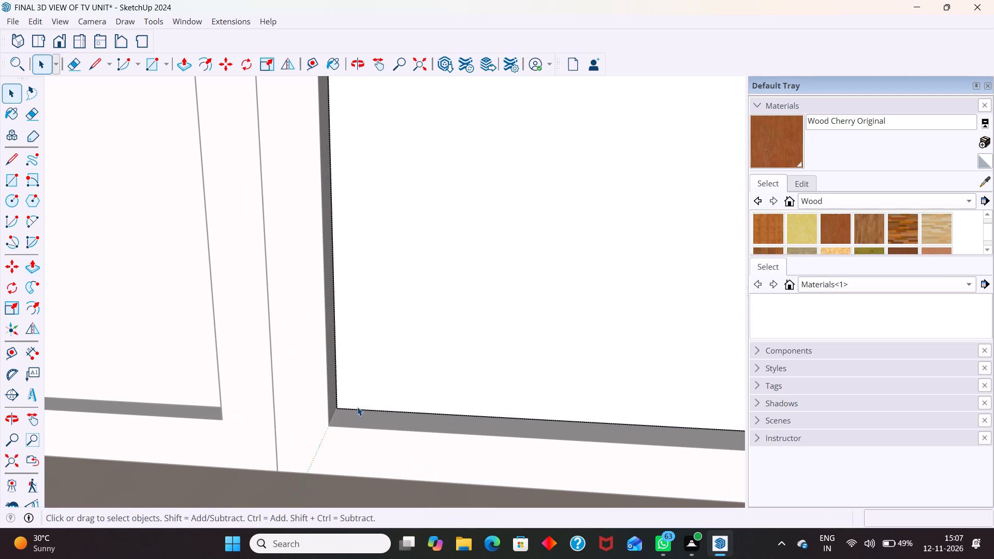
{"action": "left_click", "coordinate": [357, 393]}
{"action": "scroll", "coordinate": [353, 405], "scroll_direction": "up", "scroll_amount": 4}
{"action": "double_click", "coordinate": [352, 404]}
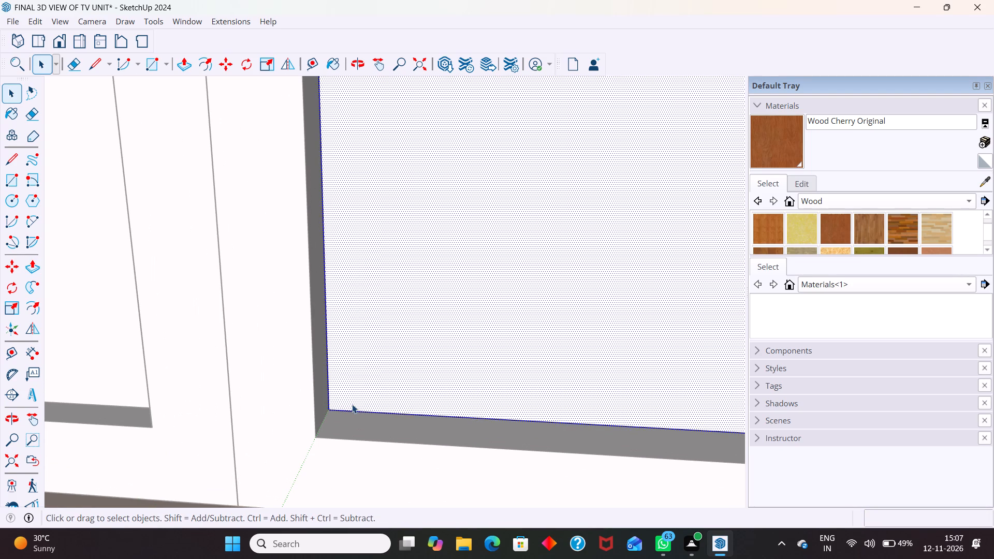
{"action": "scroll", "coordinate": [344, 404], "scroll_direction": "up", "scroll_amount": 9}
{"action": "key", "text": "m"}
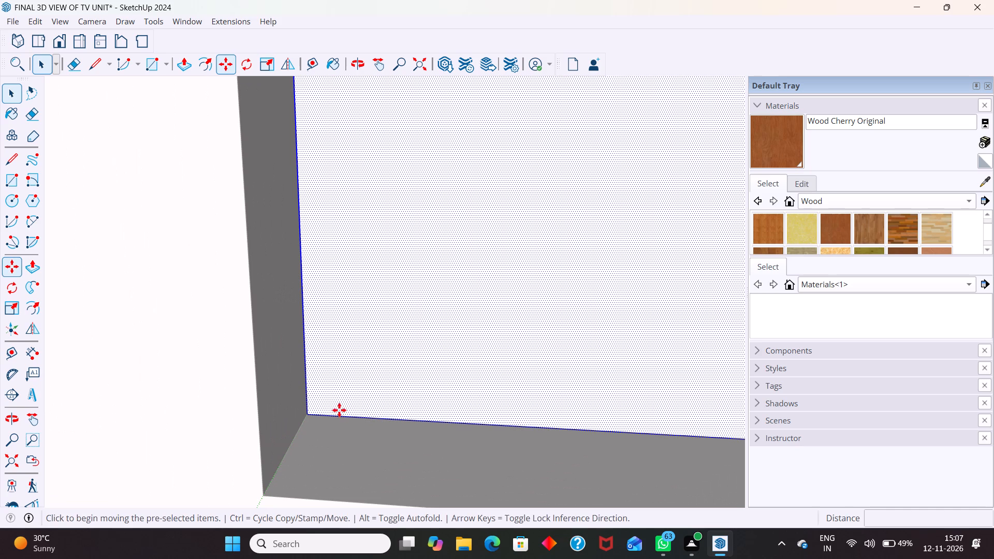
{"action": "left_click", "coordinate": [310, 414]}
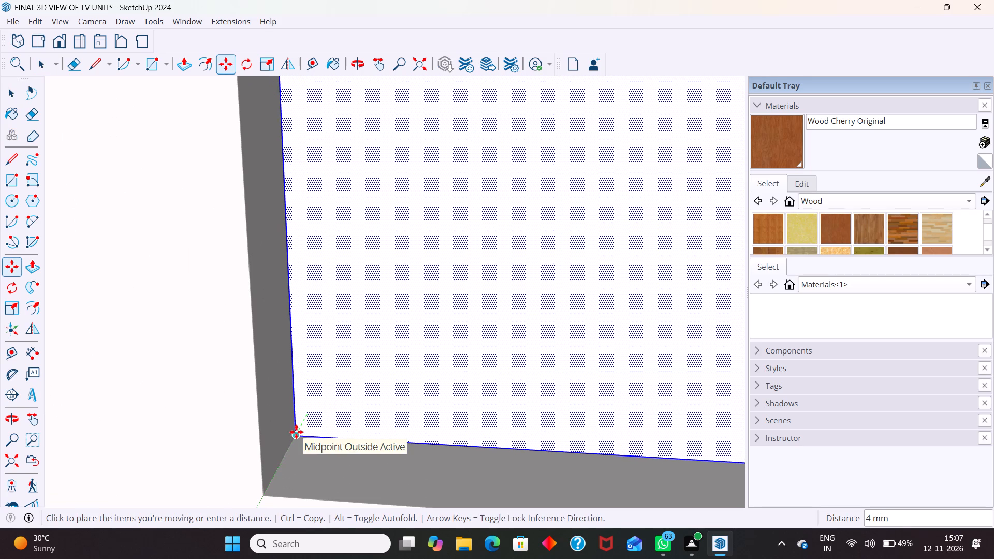
{"action": "left_click", "coordinate": [295, 433]}
{"action": "key", "text": "space"}
{"action": "scroll", "coordinate": [463, 385], "scroll_direction": "down", "scroll_amount": 7}
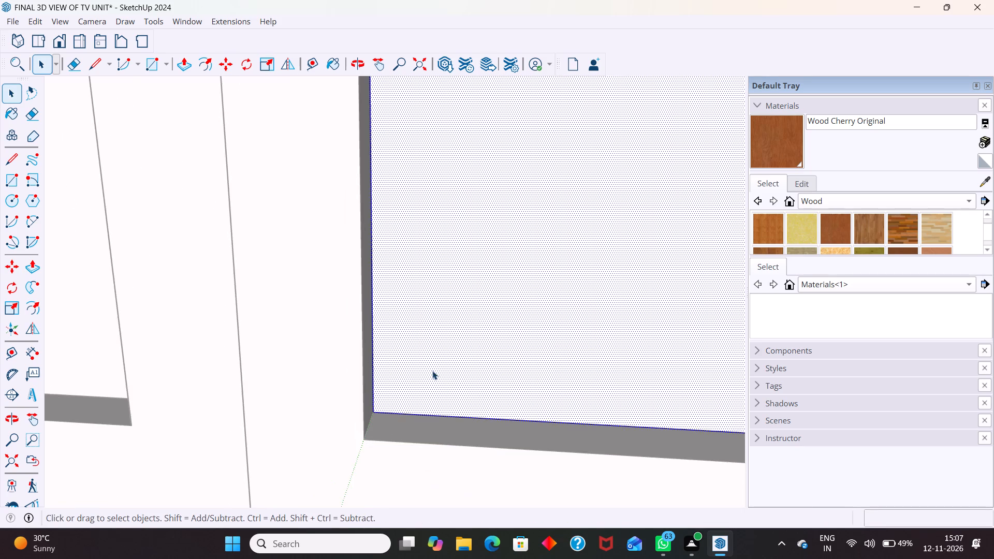
{"action": "scroll", "coordinate": [433, 372], "scroll_direction": "down", "scroll_amount": 20}
{"action": "scroll", "coordinate": [433, 372], "scroll_direction": "down", "scroll_amount": 16}
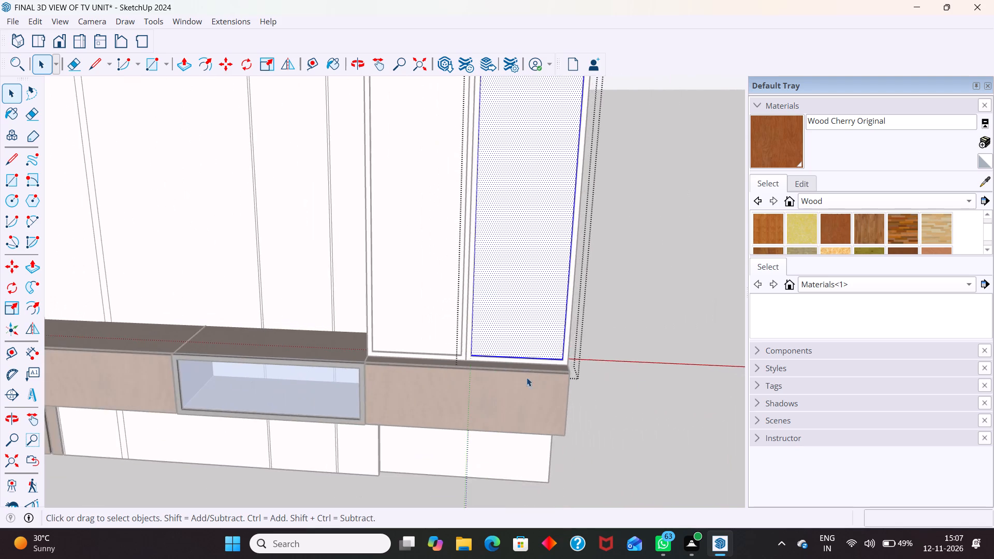
{"action": "left_click", "coordinate": [715, 375]}
Paint both door frames of the tall cabinet with 0137_Black from the Colors-Named collection.
{"action": "scroll", "coordinate": [618, 361], "scroll_direction": "down", "scroll_amount": 5}
{"action": "scroll", "coordinate": [578, 344], "scroll_direction": "down", "scroll_amount": 11}
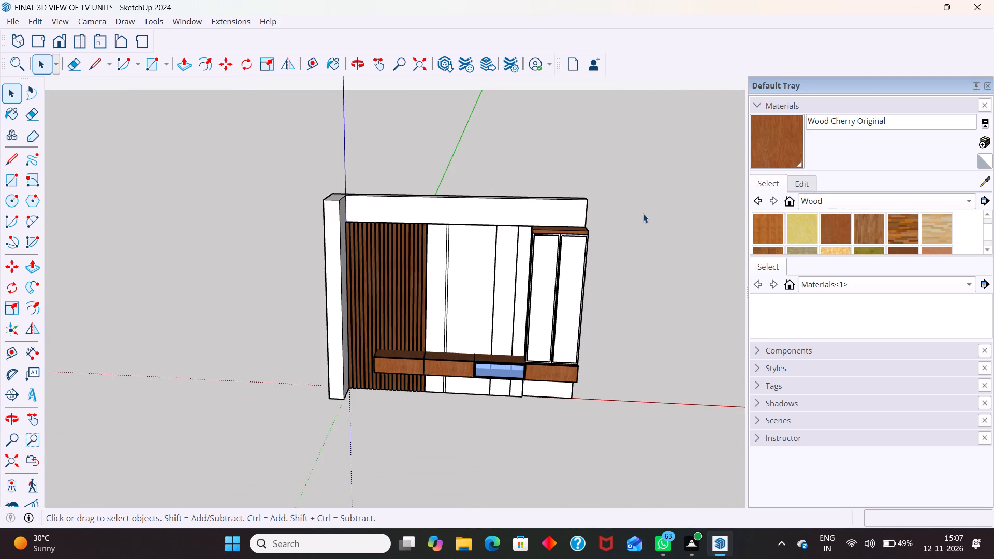
{"action": "scroll", "coordinate": [643, 213], "scroll_direction": "up", "scroll_amount": 5}
{"action": "scroll", "coordinate": [942, 207], "scroll_direction": "up", "scroll_amount": 4}
{"action": "left_click", "coordinate": [945, 201]}
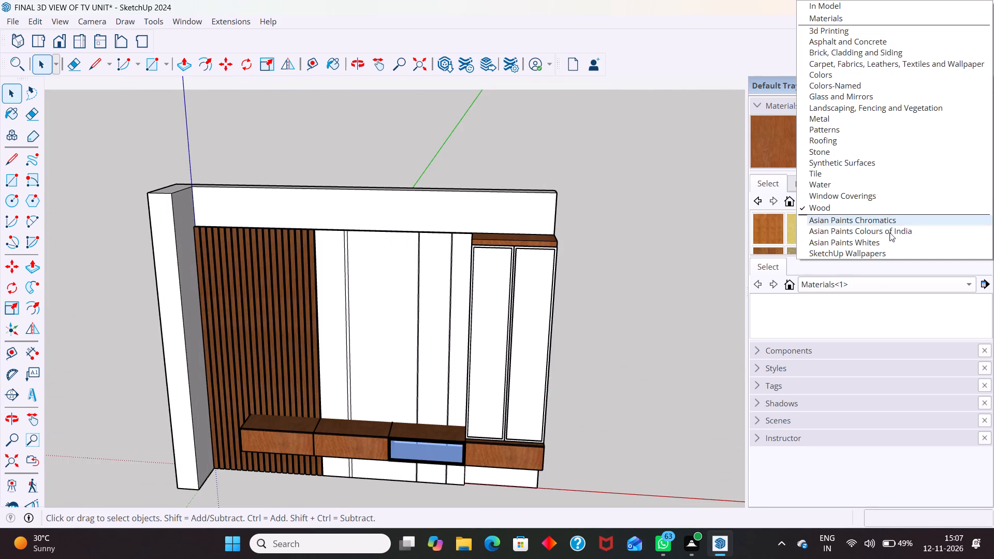
{"action": "left_click", "coordinate": [870, 89]}
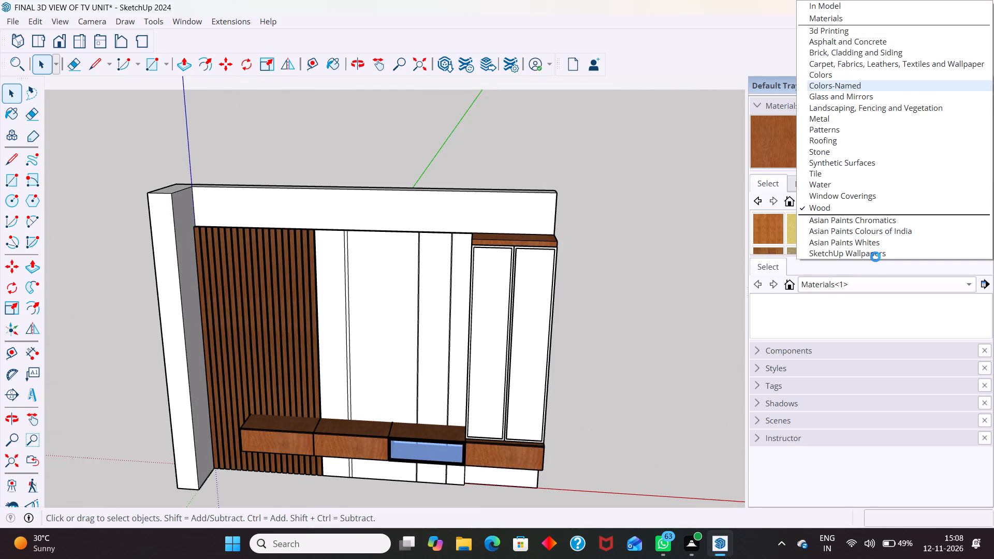
{"action": "scroll", "coordinate": [875, 254], "scroll_direction": "down", "scroll_amount": 5}
{"action": "scroll", "coordinate": [872, 191], "scroll_direction": "down", "scroll_amount": 20}
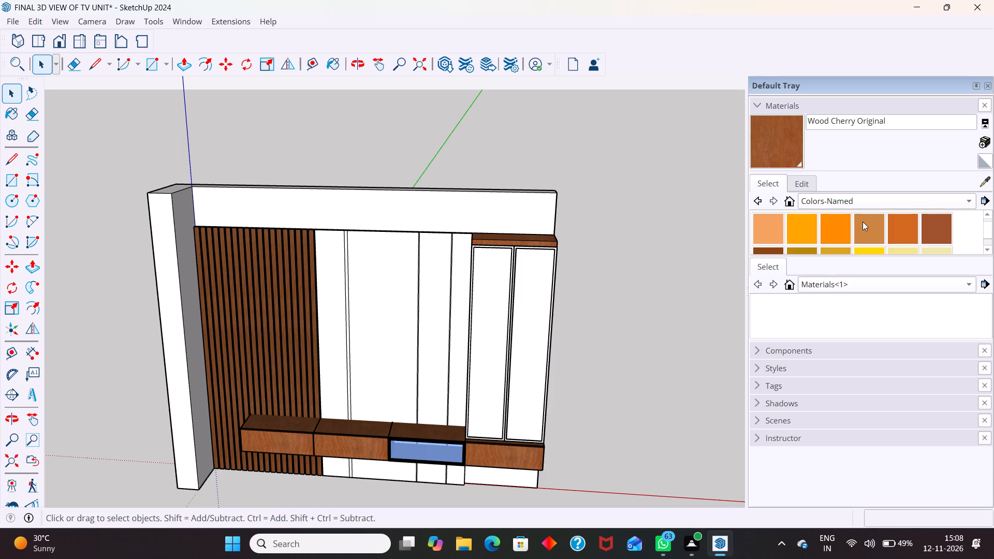
{"action": "scroll", "coordinate": [863, 222], "scroll_direction": "down", "scroll_amount": 19}
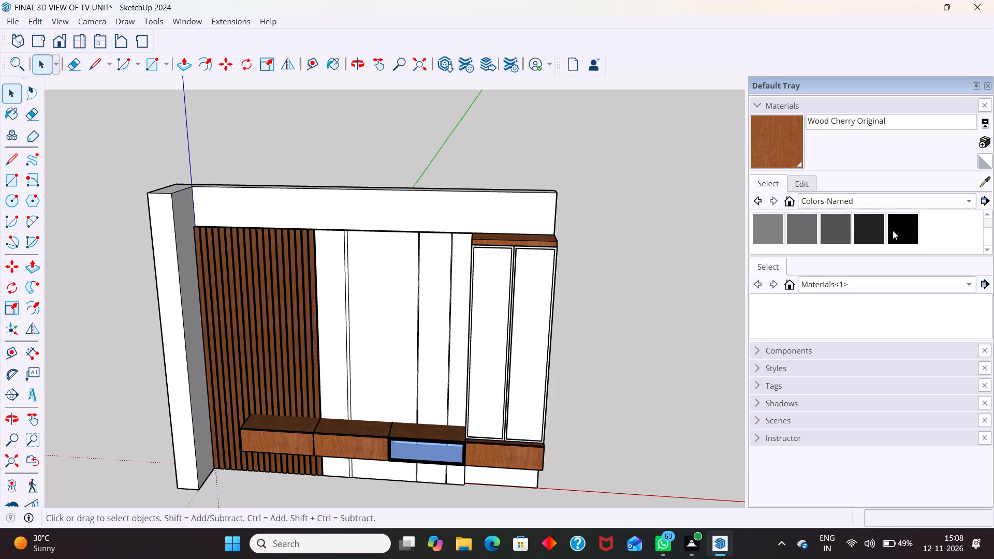
{"action": "left_click", "coordinate": [896, 230]}
{"action": "scroll", "coordinate": [459, 264], "scroll_direction": "up", "scroll_amount": 7}
{"action": "scroll", "coordinate": [496, 226], "scroll_direction": "up", "scroll_amount": 8}
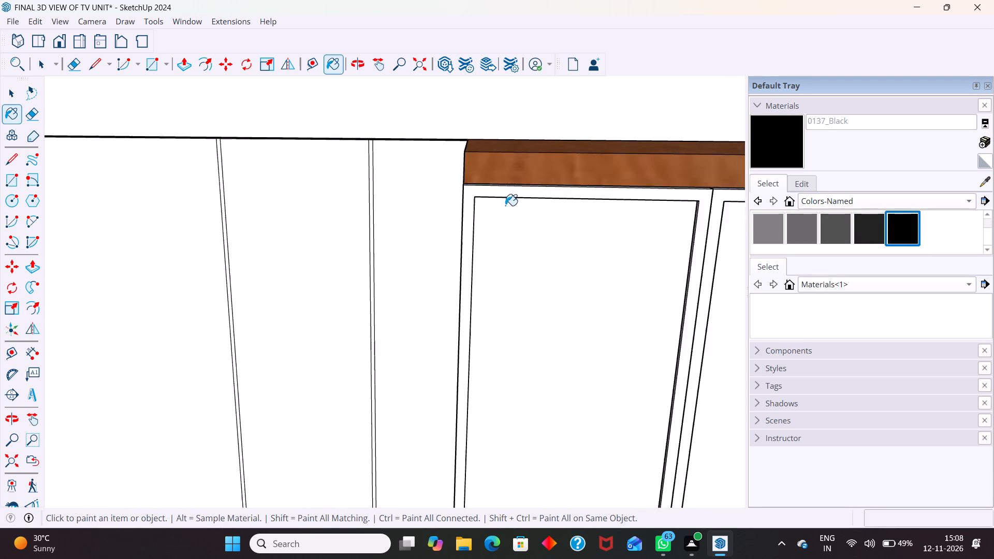
{"action": "scroll", "coordinate": [505, 205], "scroll_direction": "up", "scroll_amount": 6}
{"action": "left_click", "coordinate": [508, 187]}
{"action": "scroll", "coordinate": [384, 162], "scroll_direction": "down", "scroll_amount": 10}
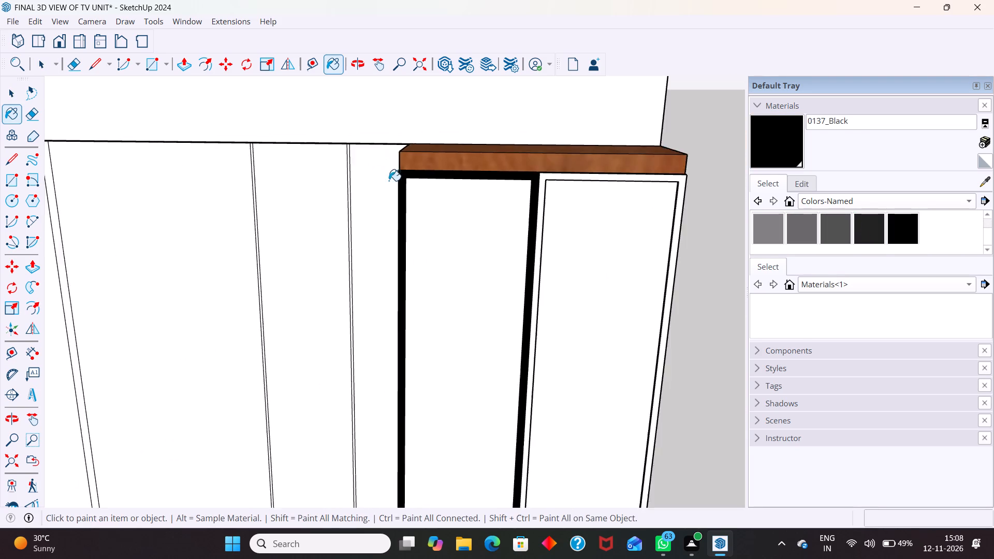
{"action": "scroll", "coordinate": [582, 187], "scroll_direction": "up", "scroll_amount": 9}
{"action": "left_click", "coordinate": [588, 168]}
{"action": "scroll", "coordinate": [585, 170], "scroll_direction": "down", "scroll_amount": 6}
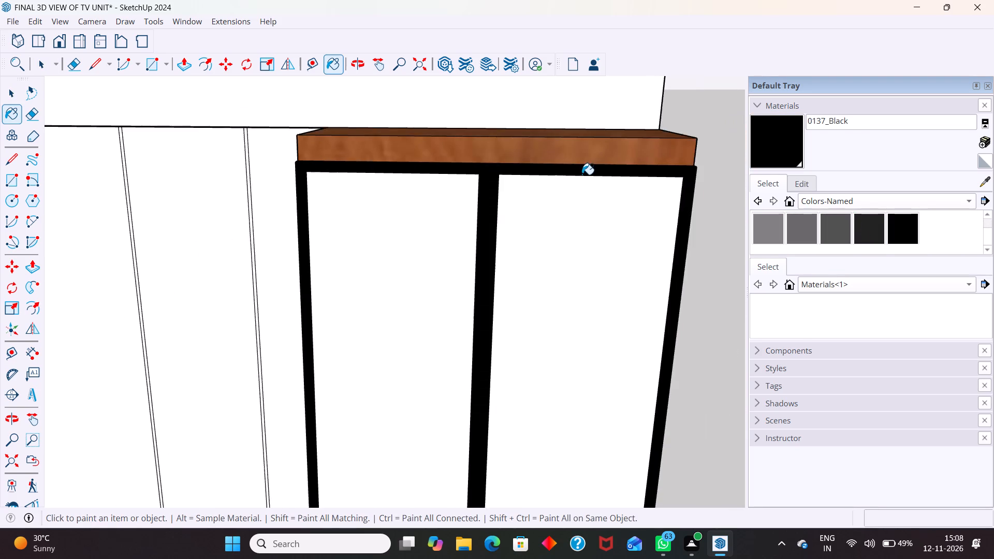
{"action": "scroll", "coordinate": [582, 172], "scroll_direction": "down", "scroll_amount": 6}
{"action": "key", "text": "space"}
Paint both door panels of the tall cabinet with Translucent Glass Blue from the Glass and Mirrors collection.
{"action": "left_click", "coordinate": [894, 196]}
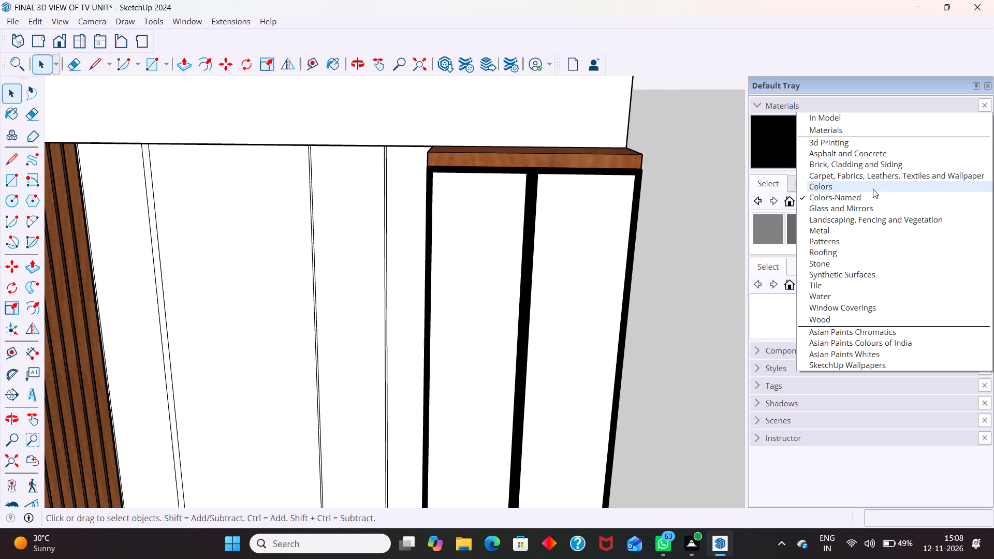
{"action": "left_click", "coordinate": [866, 205]}
{"action": "left_click", "coordinate": [868, 219]}
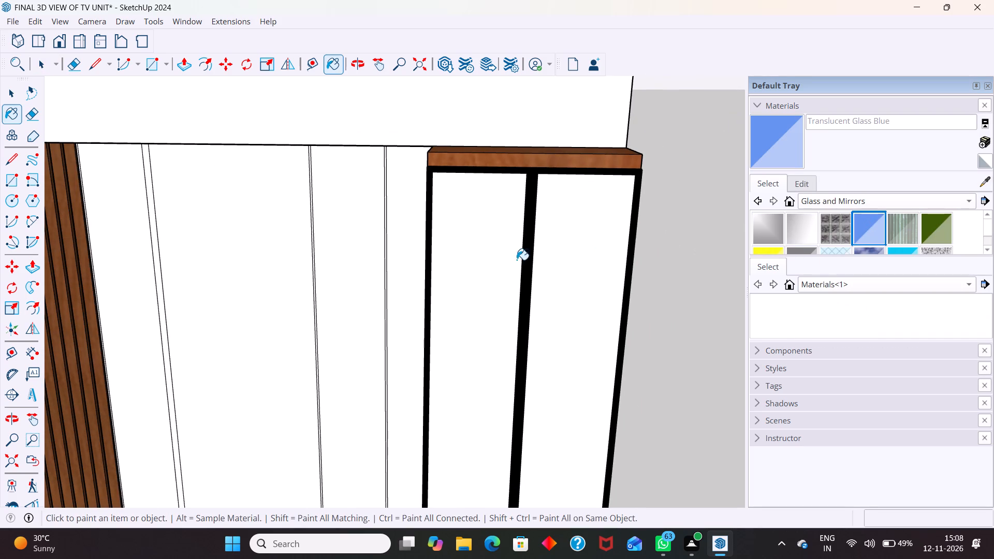
{"action": "left_click", "coordinate": [572, 246]}
{"action": "left_click", "coordinate": [492, 261]}
{"action": "key", "text": "space"}
Examine the tall cabinet's framed glass doors up close from several sides and the whole TV unit from the front.
{"action": "scroll", "coordinate": [583, 148], "scroll_direction": "down", "scroll_amount": 5}
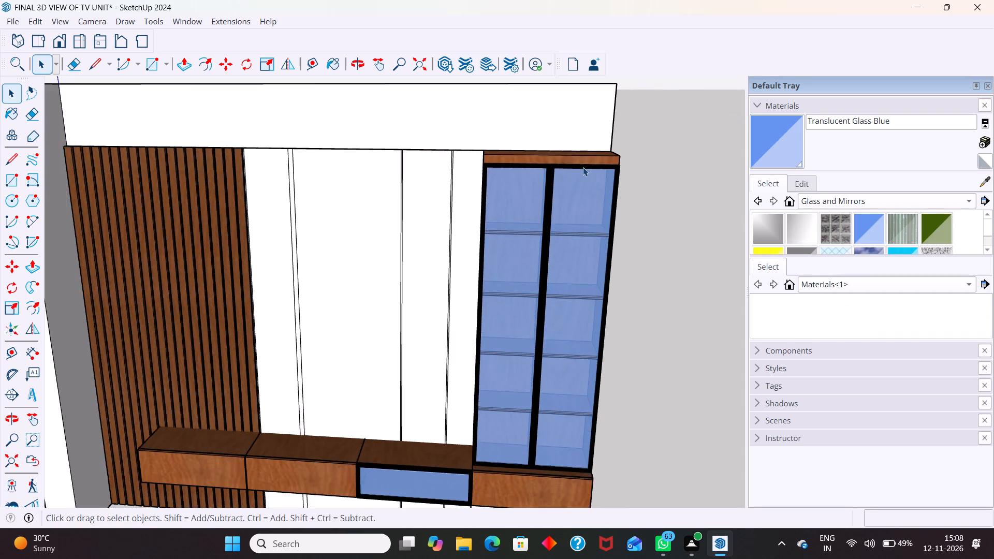
{"action": "scroll", "coordinate": [584, 168], "scroll_direction": "down", "scroll_amount": 3}
{"action": "left_click", "coordinate": [655, 323]}
{"action": "middle_click_drag", "start_coordinate": [682, 332], "coordinate": [448, 271]}
{"action": "scroll", "coordinate": [464, 217], "scroll_direction": "up", "scroll_amount": 4}
{"action": "scroll", "coordinate": [472, 239], "scroll_direction": "down", "scroll_amount": 7}
{"action": "middle_click_drag", "start_coordinate": [479, 326], "coordinate": [729, 402]}
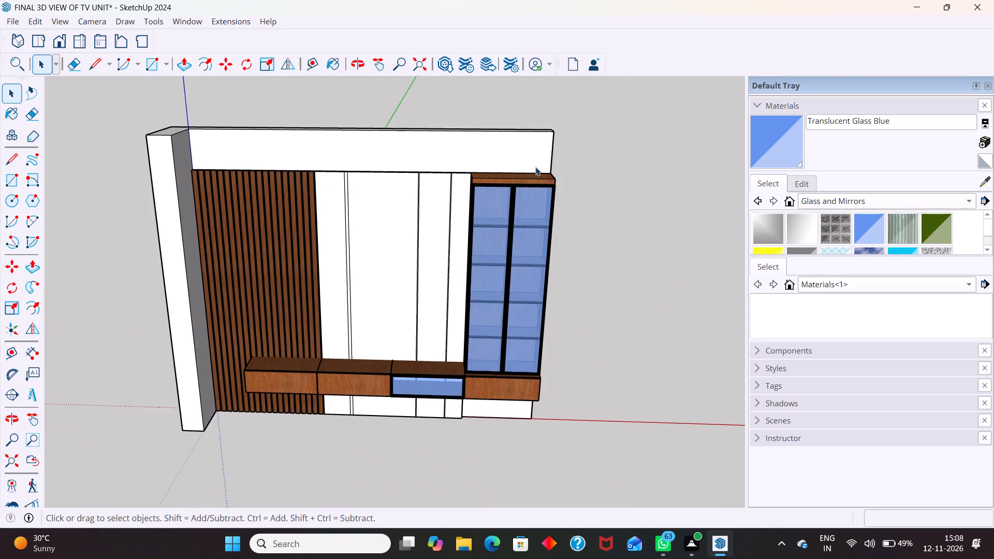
{"action": "scroll", "coordinate": [521, 161], "scroll_direction": "up", "scroll_amount": 10}
{"action": "scroll", "coordinate": [671, 233], "scroll_direction": "up", "scroll_amount": 4}
{"action": "middle_click_drag", "start_coordinate": [660, 259], "coordinate": [490, 334]}
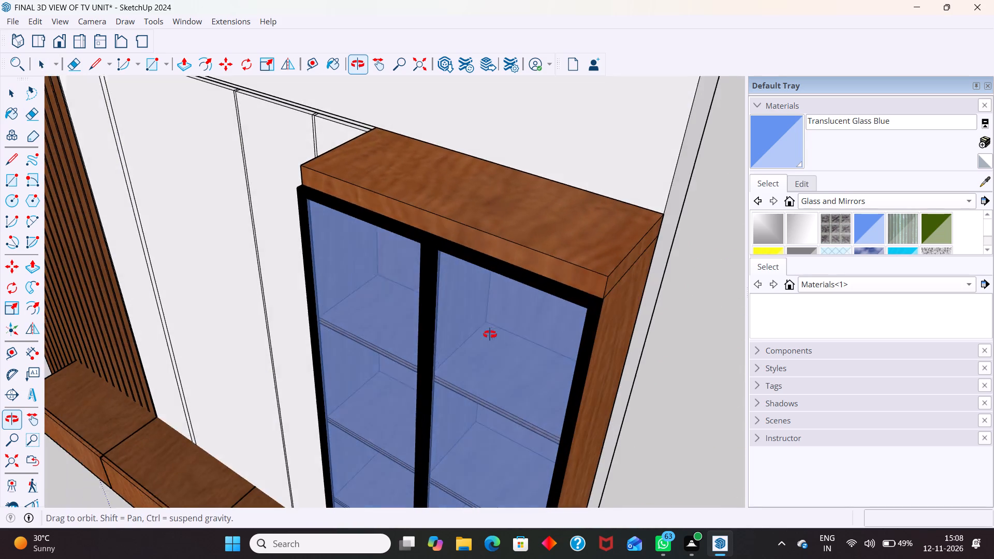
{"action": "middle_click_drag", "start_coordinate": [490, 334], "coordinate": [487, 334]}
{"action": "scroll", "coordinate": [649, 314], "scroll_direction": "up", "scroll_amount": 5}
{"action": "scroll", "coordinate": [575, 295], "scroll_direction": "up", "scroll_amount": 5}
{"action": "scroll", "coordinate": [547, 284], "scroll_direction": "down", "scroll_amount": 6}
{"action": "scroll", "coordinate": [636, 244], "scroll_direction": "down", "scroll_amount": 20}
{"action": "scroll", "coordinate": [508, 198], "scroll_direction": "up", "scroll_amount": 3}
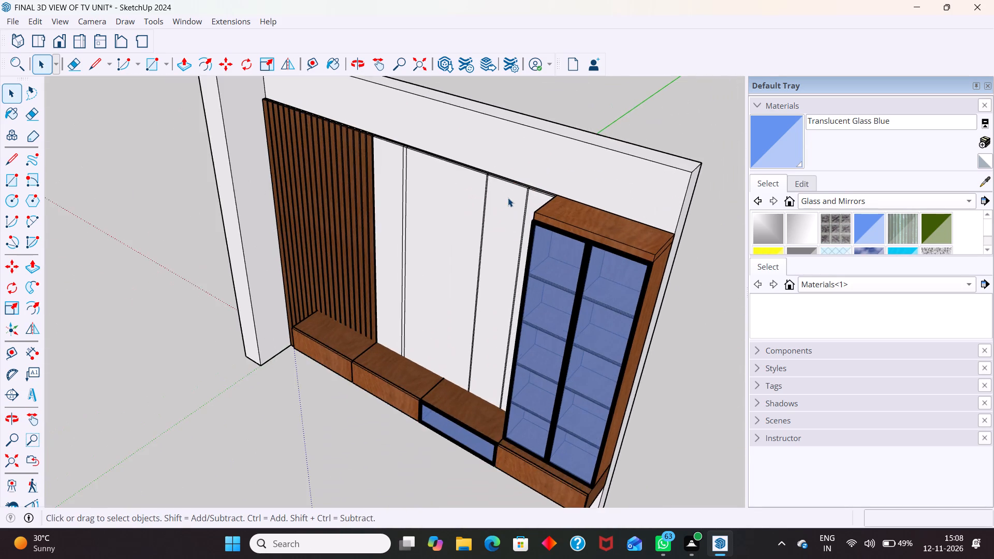
{"action": "scroll", "coordinate": [508, 198], "scroll_direction": "up", "scroll_amount": 9}
{"action": "scroll", "coordinate": [566, 235], "scroll_direction": "up", "scroll_amount": 1}
{"action": "middle_click_drag", "start_coordinate": [566, 237], "coordinate": [558, 276]}
{"action": "scroll", "coordinate": [556, 275], "scroll_direction": "up", "scroll_amount": 4}
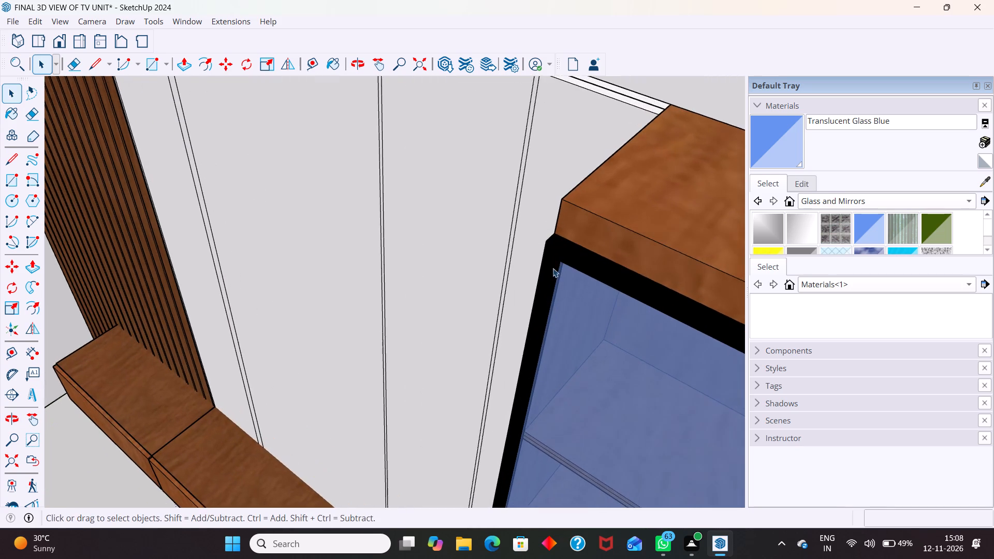
{"action": "scroll", "coordinate": [553, 268], "scroll_direction": "up", "scroll_amount": 1}
{"action": "scroll", "coordinate": [515, 213], "scroll_direction": "down", "scroll_amount": 16}
{"action": "scroll", "coordinate": [660, 264], "scroll_direction": "up", "scroll_amount": 4}
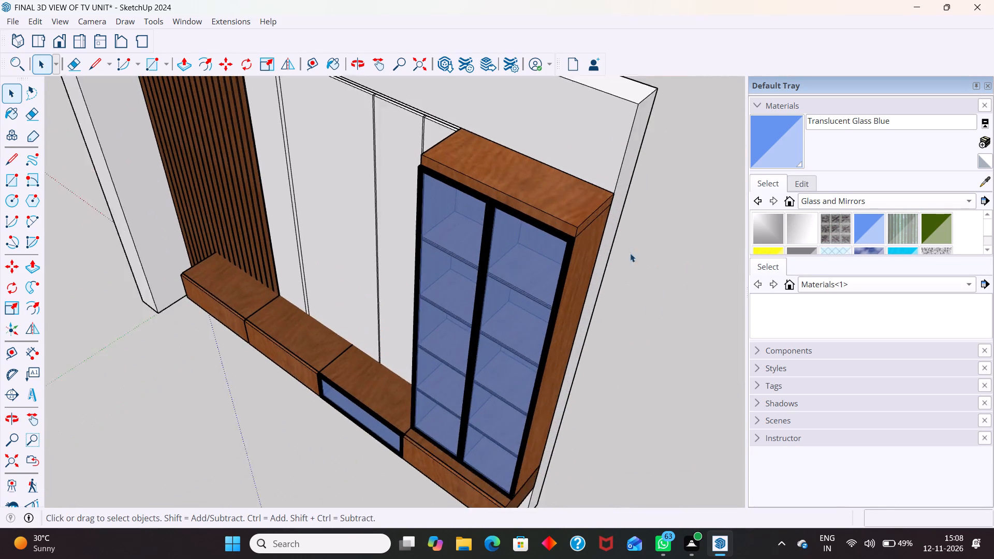
{"action": "scroll", "coordinate": [630, 253], "scroll_direction": "up", "scroll_amount": 15}
{"action": "middle_click_drag", "start_coordinate": [567, 238], "coordinate": [474, 149]}
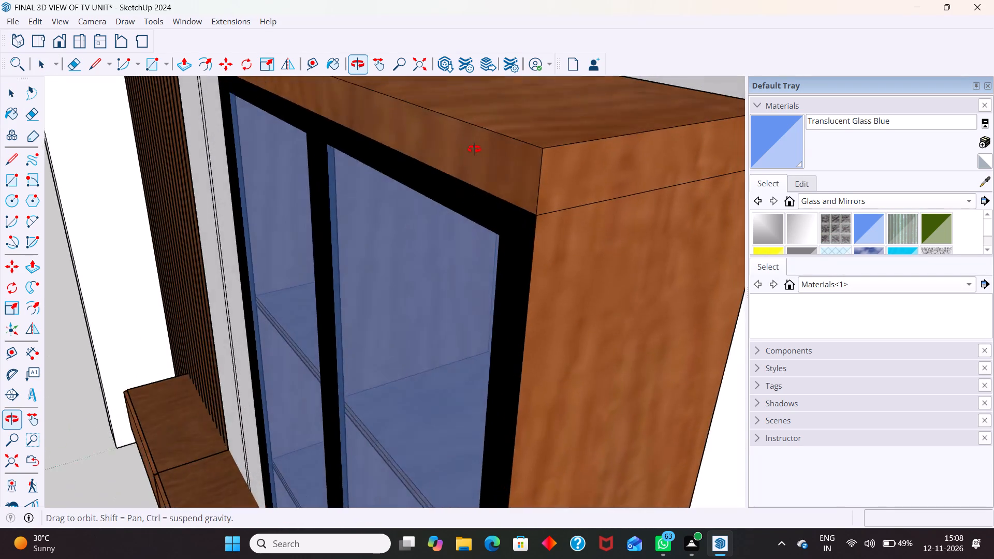
{"action": "middle_click_drag", "start_coordinate": [474, 149], "coordinate": [719, 112]}
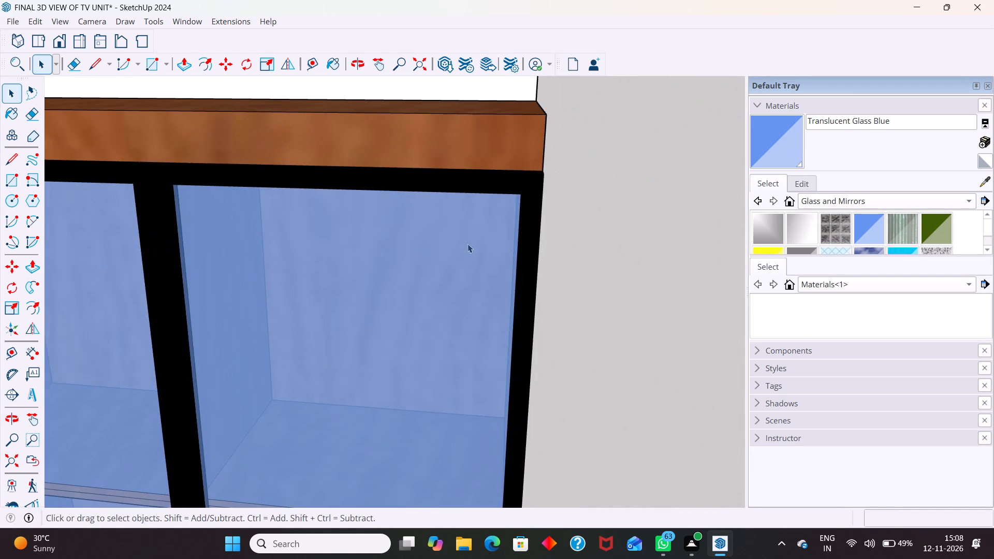
{"action": "middle_click_drag", "start_coordinate": [471, 244], "coordinate": [712, 238]}
{"action": "scroll", "coordinate": [626, 166], "scroll_direction": "down", "scroll_amount": 20}
{"action": "scroll", "coordinate": [626, 166], "scroll_direction": "down", "scroll_amount": 1}
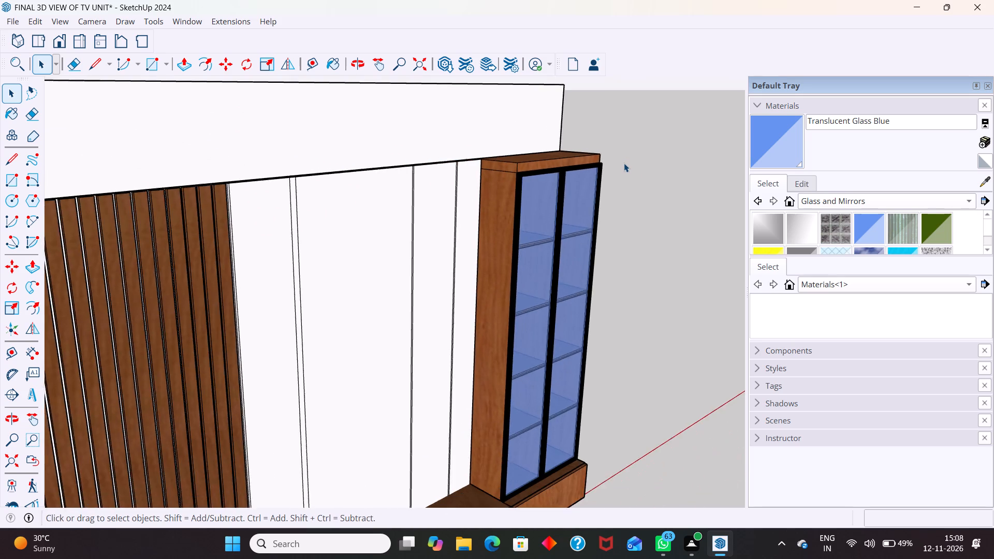
{"action": "scroll", "coordinate": [624, 163], "scroll_direction": "down", "scroll_amount": 11}
{"action": "middle_click_drag", "start_coordinate": [624, 271], "coordinate": [337, 249]}
{"action": "scroll", "coordinate": [639, 156], "scroll_direction": "down", "scroll_amount": 3}
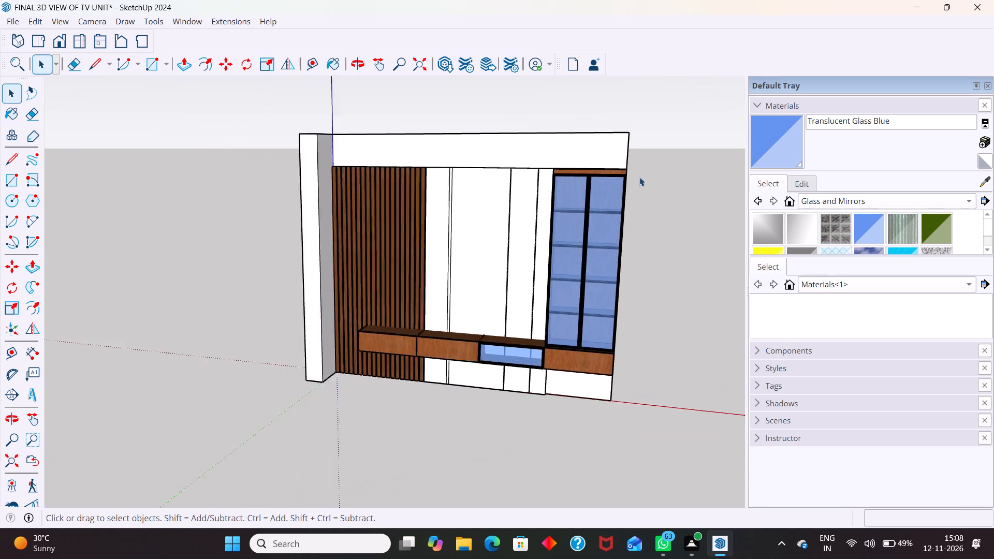
{"action": "scroll", "coordinate": [639, 177], "scroll_direction": "down", "scroll_amount": 3}
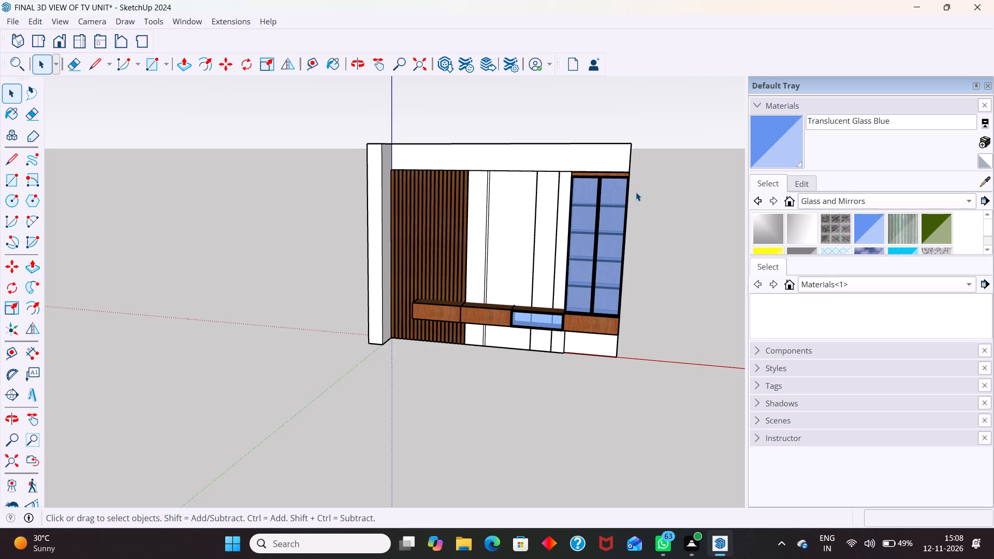
{"action": "scroll", "coordinate": [389, 176], "scroll_direction": "down", "scroll_amount": 6}
{"action": "scroll", "coordinate": [472, 347], "scroll_direction": "up", "scroll_amount": 1}
{"action": "middle_click_drag", "start_coordinate": [475, 348], "coordinate": [585, 303]}
{"action": "scroll", "coordinate": [462, 108], "scroll_direction": "up", "scroll_amount": 1}
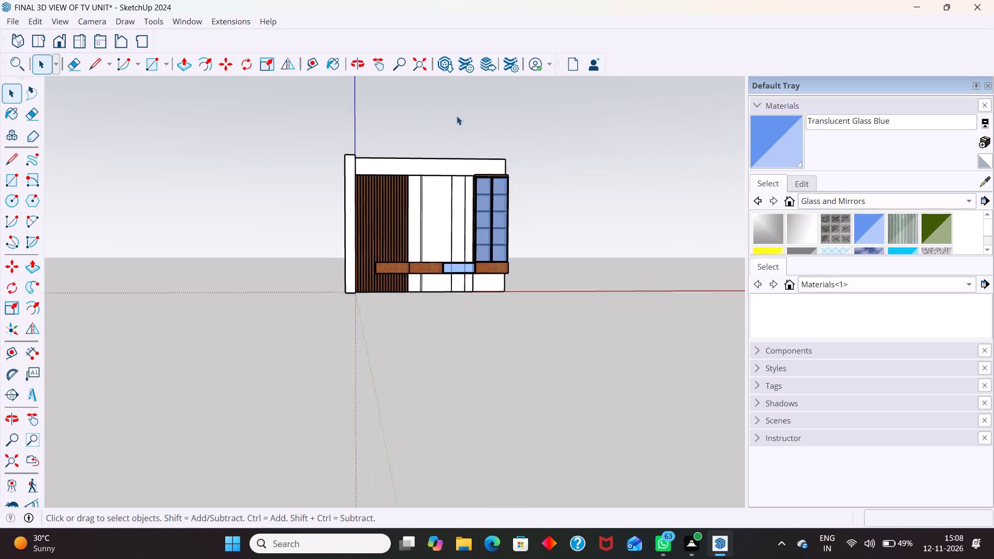
Create a new material at 50 opacity using the gold image d286abbe1e7ac4fab1b652b492d51012 from Downloads as its texture.
{"action": "scroll", "coordinate": [457, 116], "scroll_direction": "up", "scroll_amount": 7}
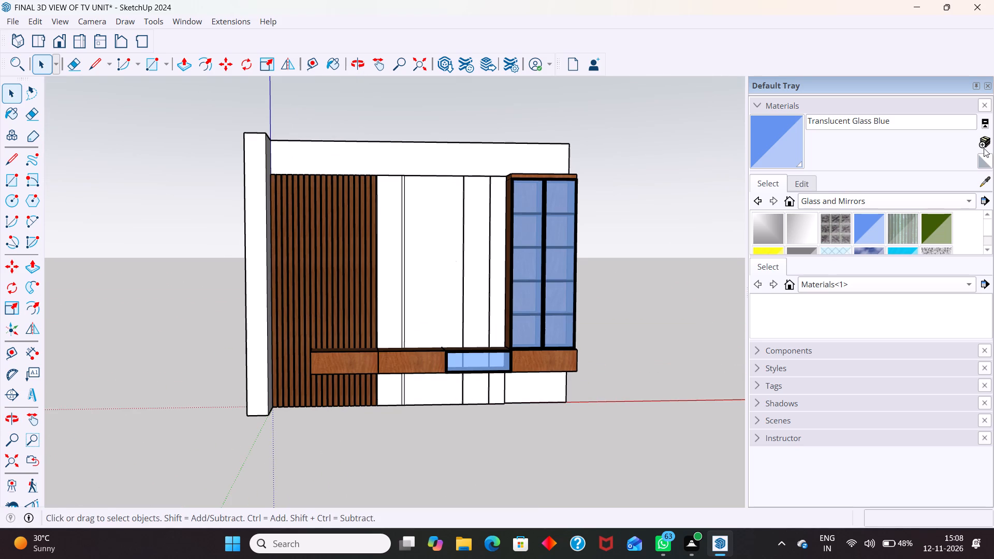
{"action": "left_click", "coordinate": [987, 142]}
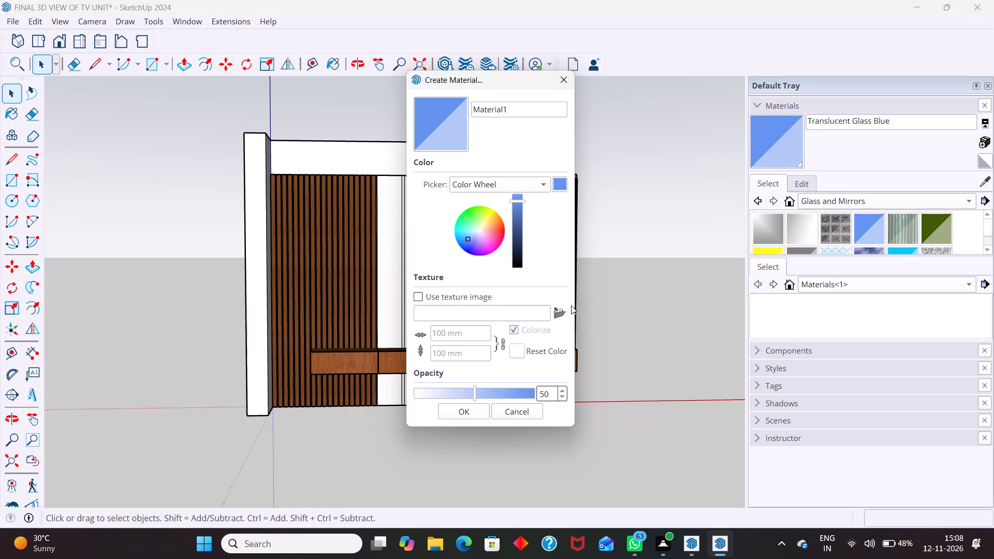
{"action": "left_click", "coordinate": [559, 307]}
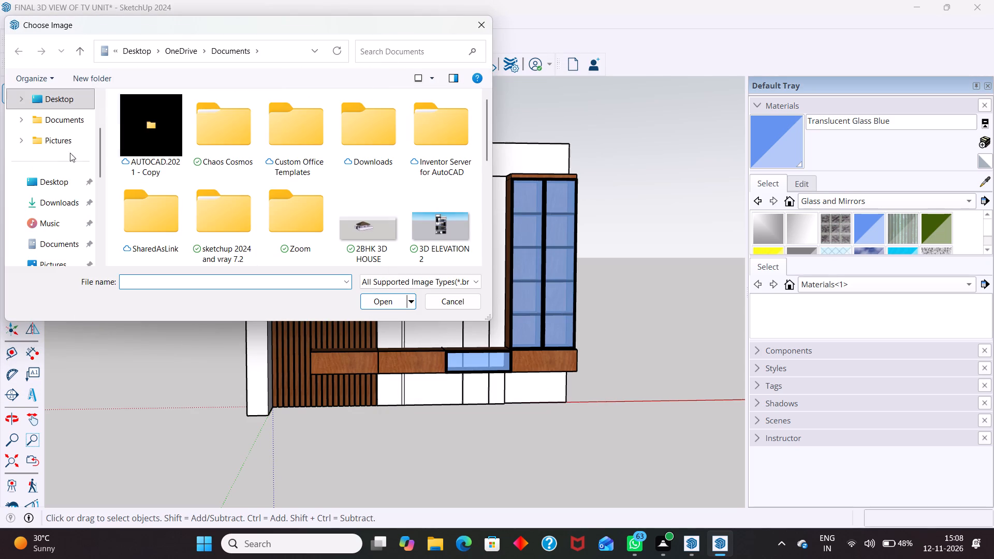
{"action": "left_click", "coordinate": [64, 196]}
{"action": "scroll", "coordinate": [244, 158], "scroll_direction": "down", "scroll_amount": 11}
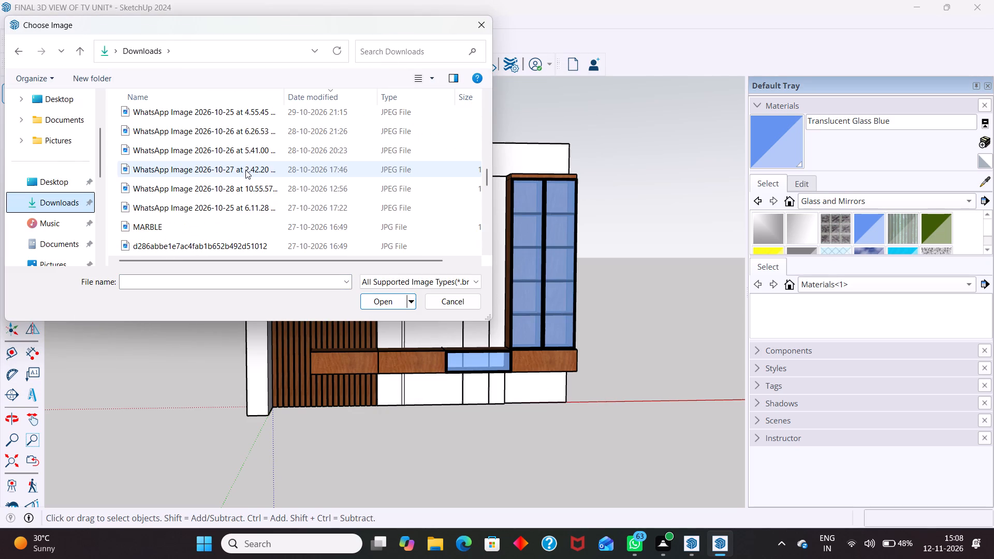
{"action": "left_click", "coordinate": [210, 242]}
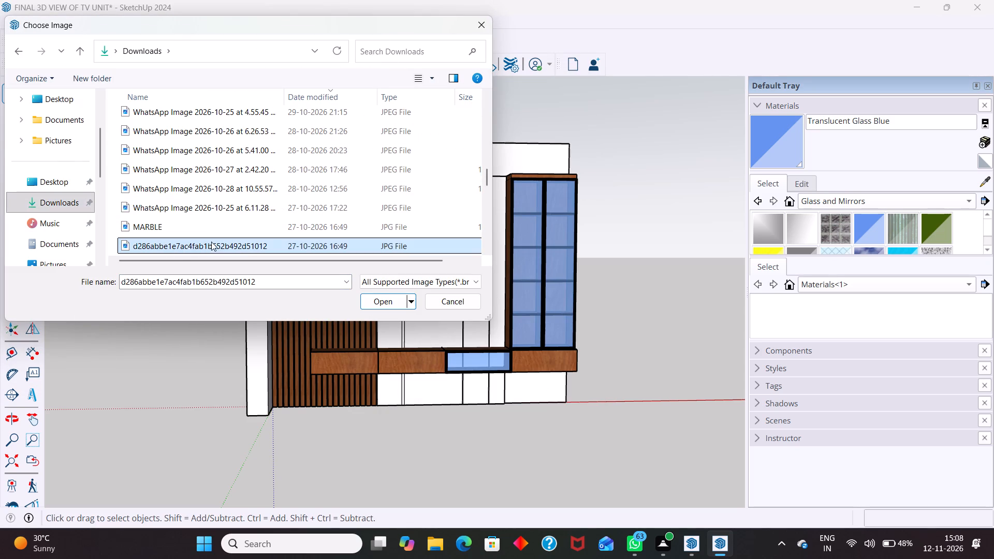
{"action": "left_click", "coordinate": [386, 304]}
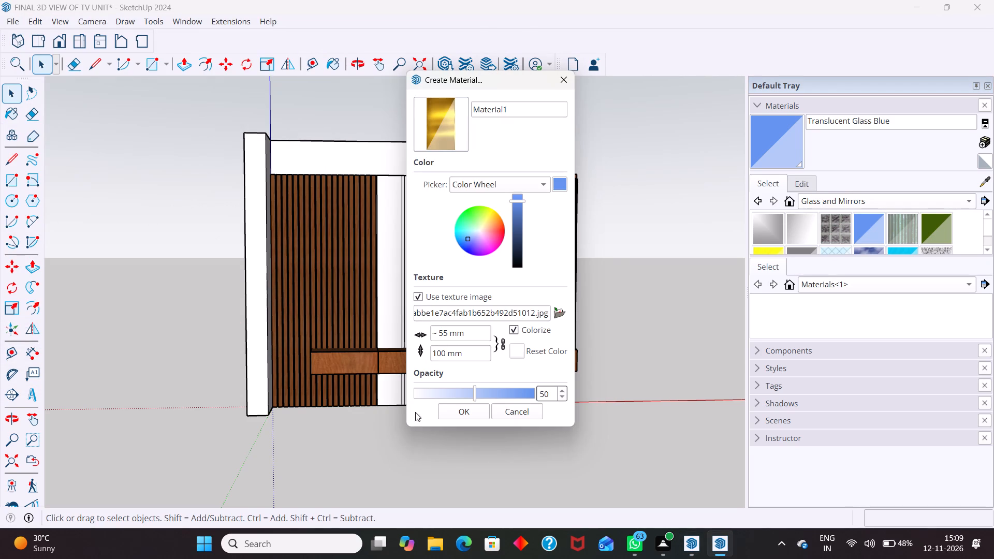
{"action": "left_click", "coordinate": [469, 408]}
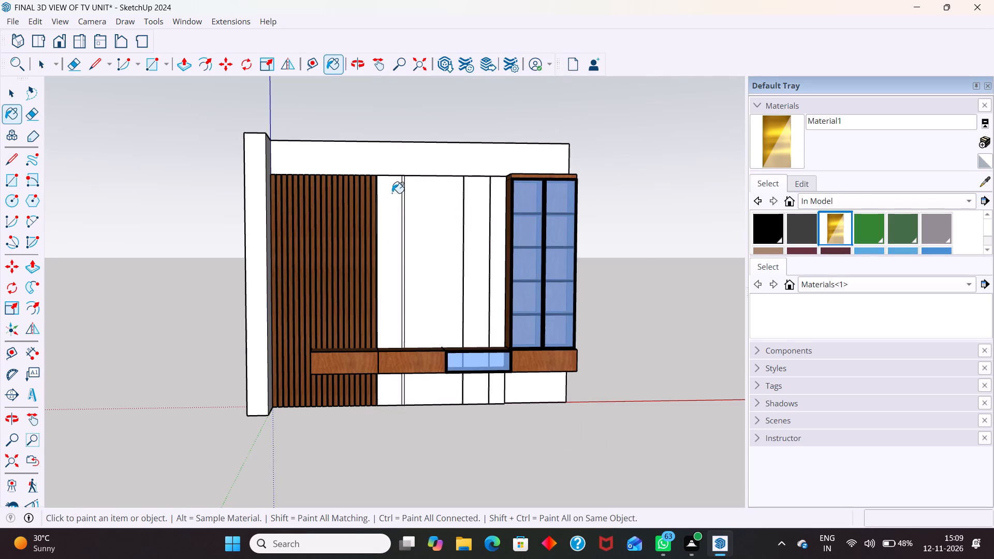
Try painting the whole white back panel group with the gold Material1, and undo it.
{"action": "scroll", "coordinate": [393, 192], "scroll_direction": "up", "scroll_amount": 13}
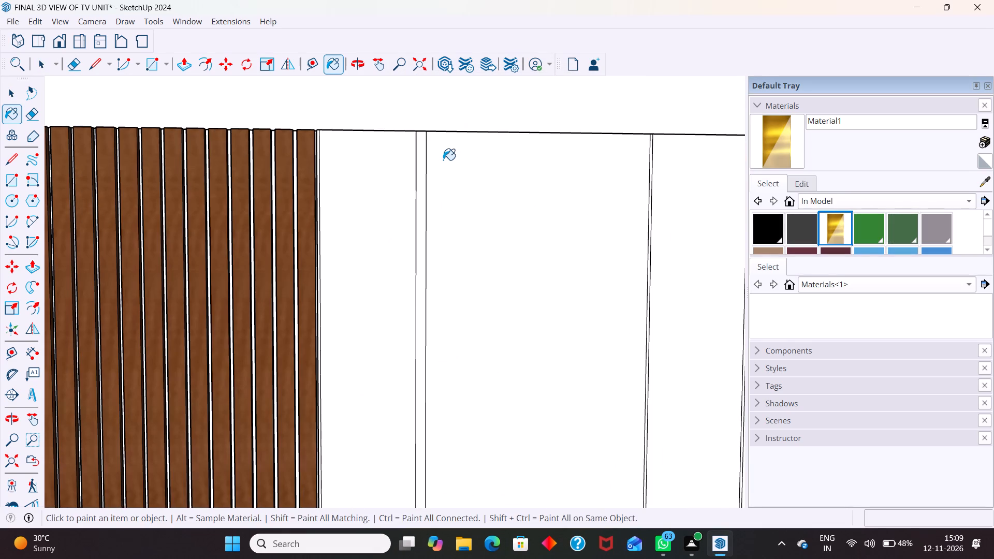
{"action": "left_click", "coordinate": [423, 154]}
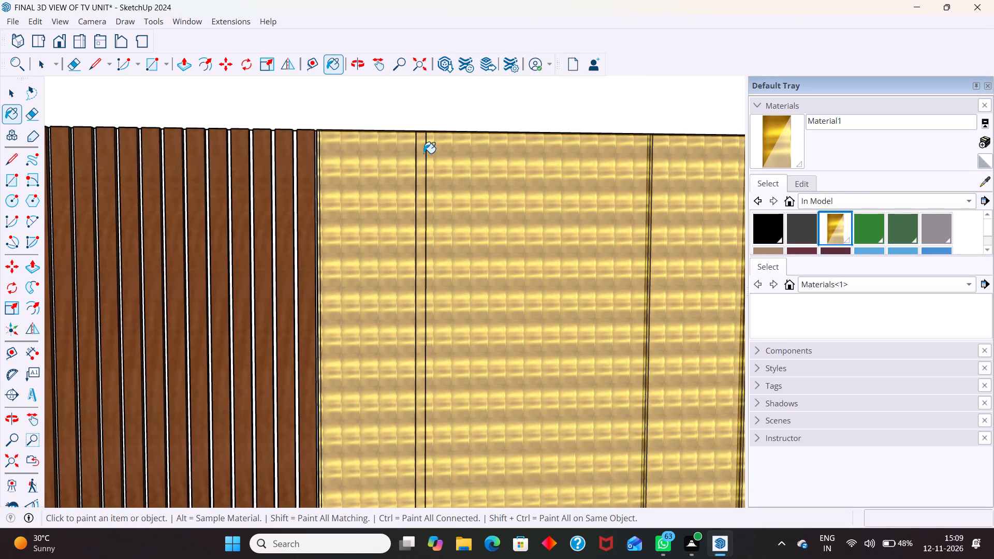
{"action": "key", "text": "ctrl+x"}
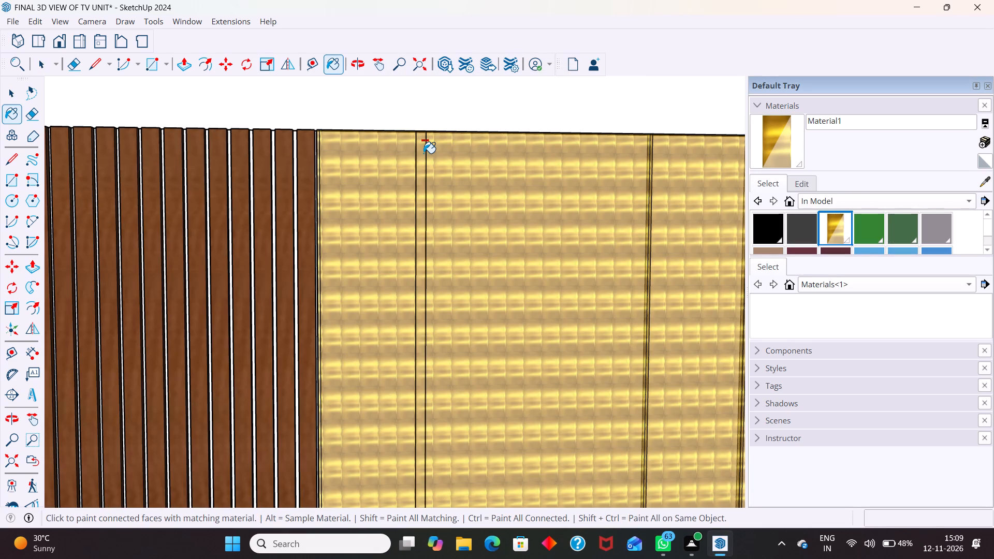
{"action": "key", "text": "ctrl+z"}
Open the back panel group and paint the widest vertical strip's front face with the gold Material1.
{"action": "key", "text": "space"}
{"action": "double_click", "coordinate": [423, 153]}
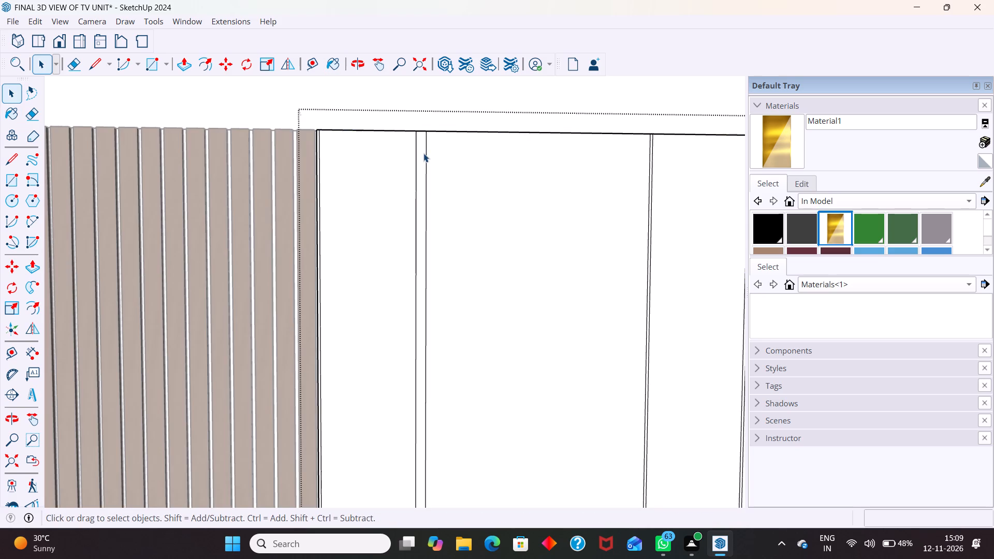
{"action": "left_click", "coordinate": [423, 153]}
{"action": "left_click", "coordinate": [423, 153]}
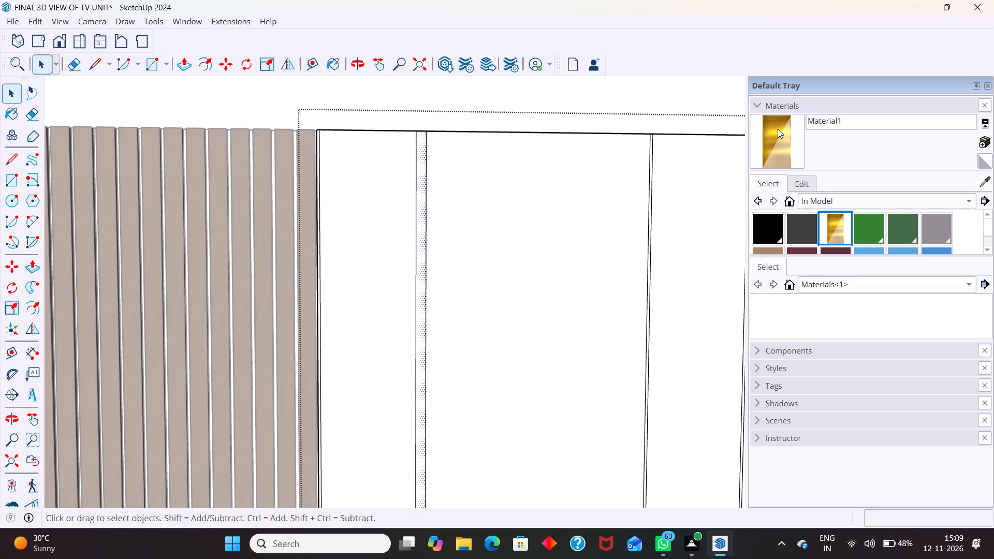
{"action": "left_click", "coordinate": [830, 217]}
{"action": "scroll", "coordinate": [408, 167], "scroll_direction": "up", "scroll_amount": 4}
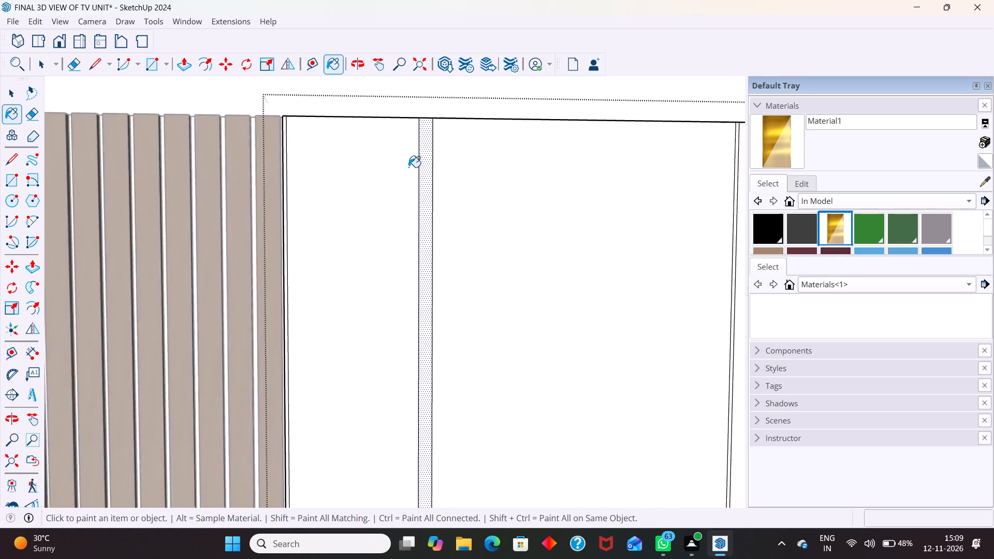
{"action": "left_click", "coordinate": [430, 142]}
Paint the two narrow vertical strips nearer the tall cabinet with the gold Material1.
{"action": "scroll", "coordinate": [430, 141], "scroll_direction": "down", "scroll_amount": 6}
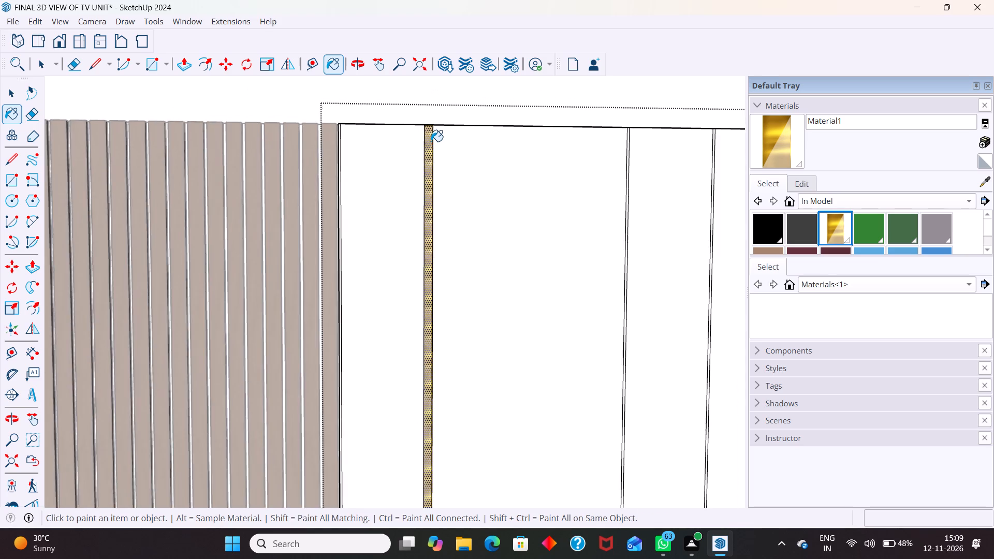
{"action": "scroll", "coordinate": [431, 141], "scroll_direction": "down", "scroll_amount": 4}
{"action": "scroll", "coordinate": [581, 163], "scroll_direction": "up", "scroll_amount": 14}
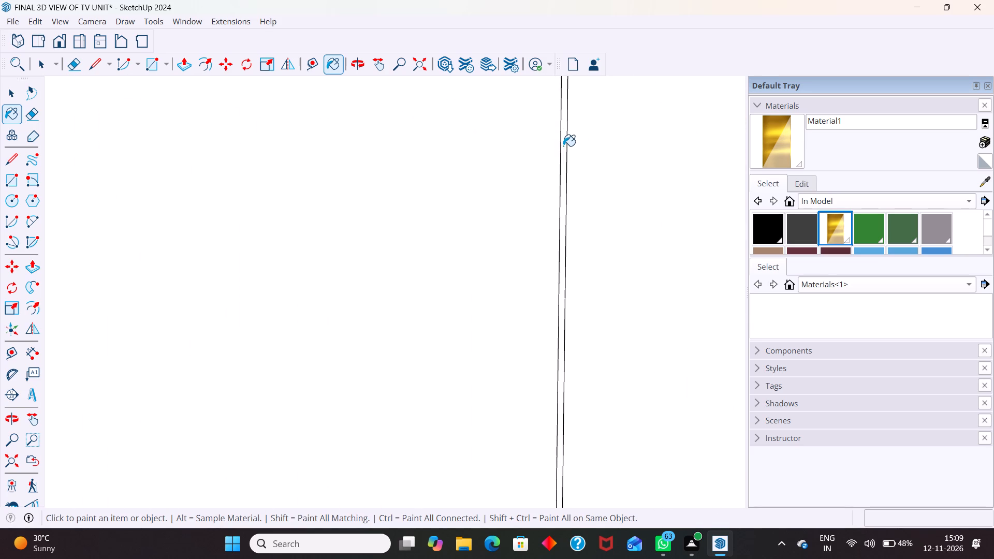
{"action": "left_click", "coordinate": [564, 145]}
{"action": "scroll", "coordinate": [557, 148], "scroll_direction": "down", "scroll_amount": 12}
{"action": "scroll", "coordinate": [646, 127], "scroll_direction": "up", "scroll_amount": 4}
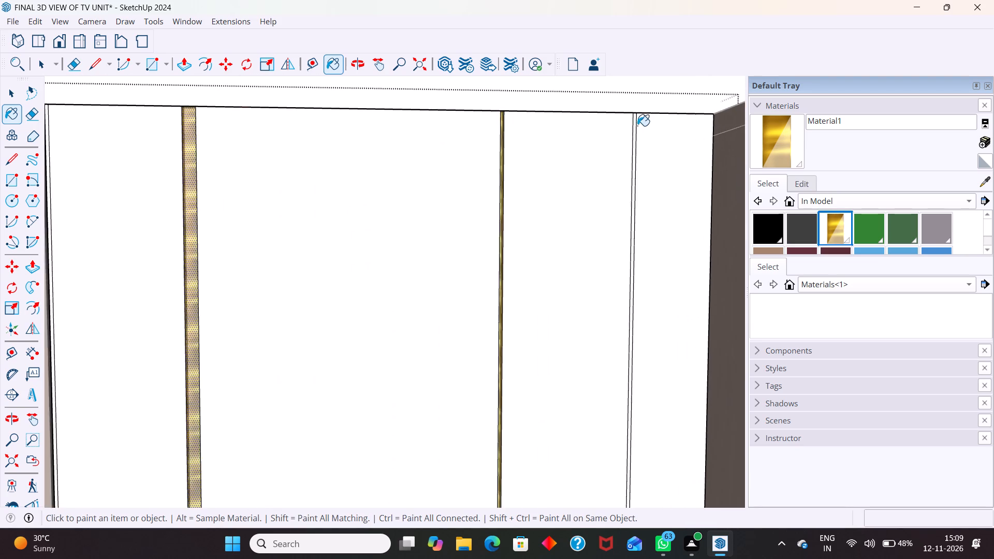
{"action": "scroll", "coordinate": [637, 126], "scroll_direction": "up", "scroll_amount": 14}
{"action": "left_click", "coordinate": [636, 117]}
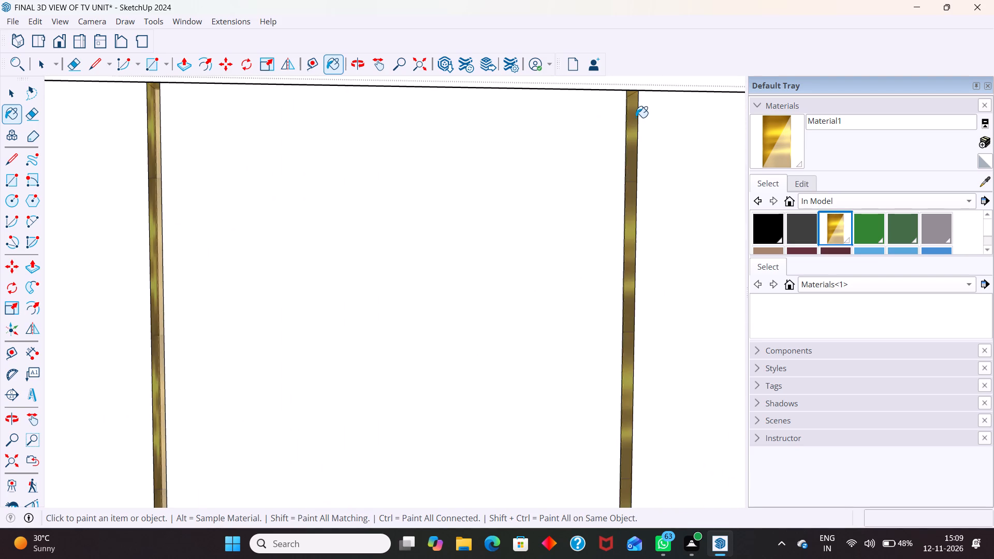
Paint the narrow edge strip beside the wooden slats with the gold Material1.
{"action": "scroll", "coordinate": [636, 117], "scroll_direction": "up", "scroll_amount": 10}
{"action": "scroll", "coordinate": [636, 121], "scroll_direction": "down", "scroll_amount": 7}
{"action": "scroll", "coordinate": [655, 163], "scroll_direction": "down", "scroll_amount": 4}
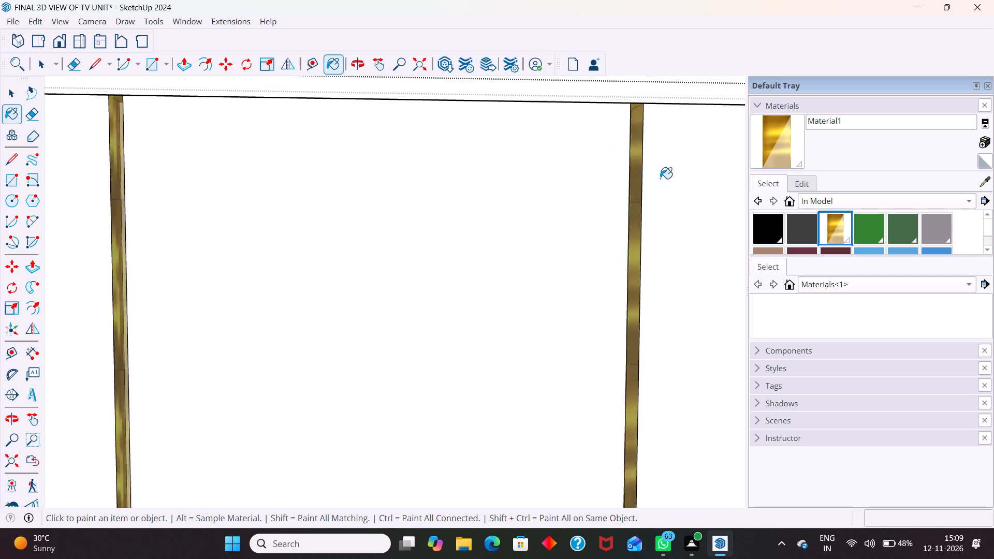
{"action": "scroll", "coordinate": [660, 179], "scroll_direction": "down", "scroll_amount": 18}
{"action": "scroll", "coordinate": [242, 205], "scroll_direction": "up", "scroll_amount": 4}
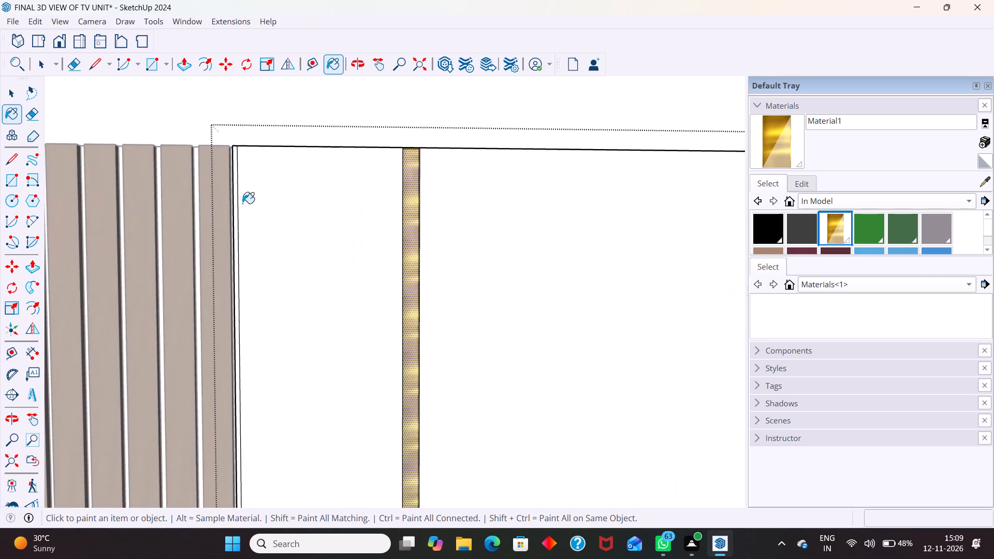
{"action": "scroll", "coordinate": [242, 203], "scroll_direction": "up", "scroll_amount": 12}
{"action": "left_click", "coordinate": [247, 166]}
{"action": "scroll", "coordinate": [248, 165], "scroll_direction": "down", "scroll_amount": 10}
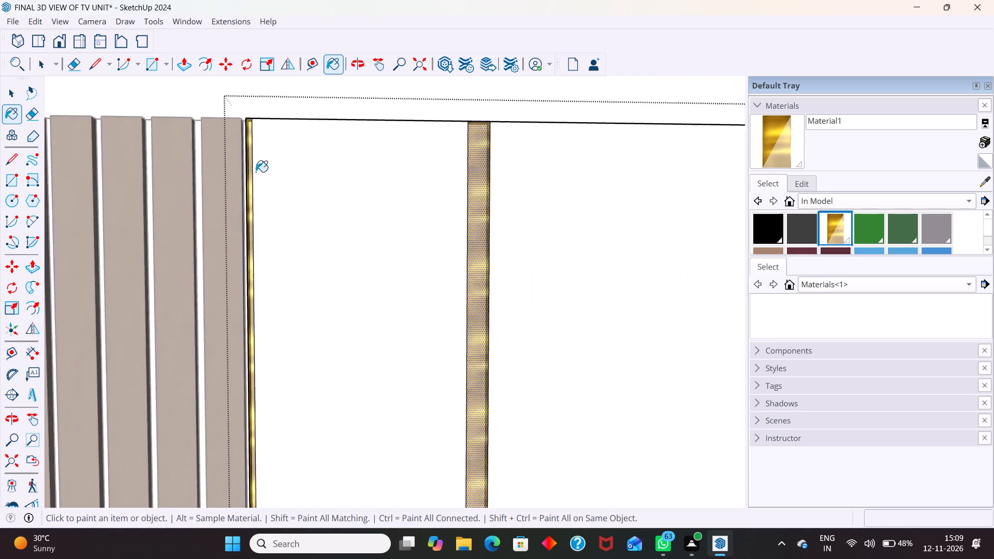
{"action": "scroll", "coordinate": [256, 172], "scroll_direction": "down", "scroll_amount": 4}
Set the gold Material1 texture width to 2' and unlock its aspect ratio.
{"action": "left_click", "coordinate": [799, 181]}
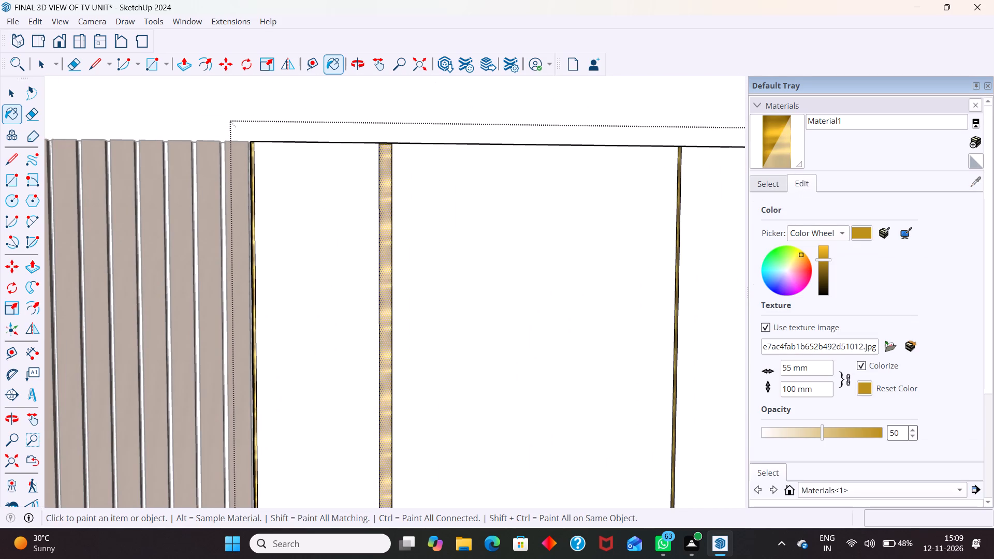
{"action": "left_click", "coordinate": [820, 365]}
{"action": "key", "text": "BackSpace"}
{"action": "key", "text": "BackSpace"}
{"action": "key", "text": "BackSpace"}
{"action": "key", "text": "BackSpace"}
{"action": "key", "text": "BackSpace"}
{"action": "key", "text": "BackSpace"}
{"action": "key", "text": "BackSpace"}
{"action": "key", "text": "BackSpace"}
{"action": "key", "text": "BackSpace"}
{"action": "key", "text": "BackSpace"}
{"action": "key", "text": "BackSpace"}
{"action": "key", "text": "BackSpace"}
{"action": "key", "text": "BackSpace"}
{"action": "key", "text": "BackSpace"}
{"action": "key", "text": "BackSpace"}
{"action": "key", "text": "BackSpace"}
{"action": "key", "text": "BackSpace"}
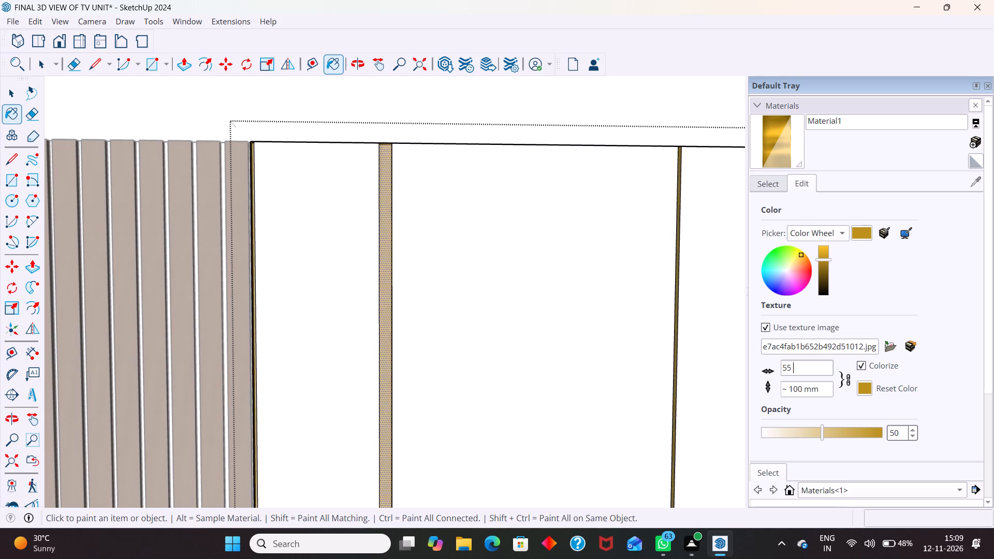
{"action": "type", "text": "2'"}
{"action": "left_click", "coordinate": [849, 379]}
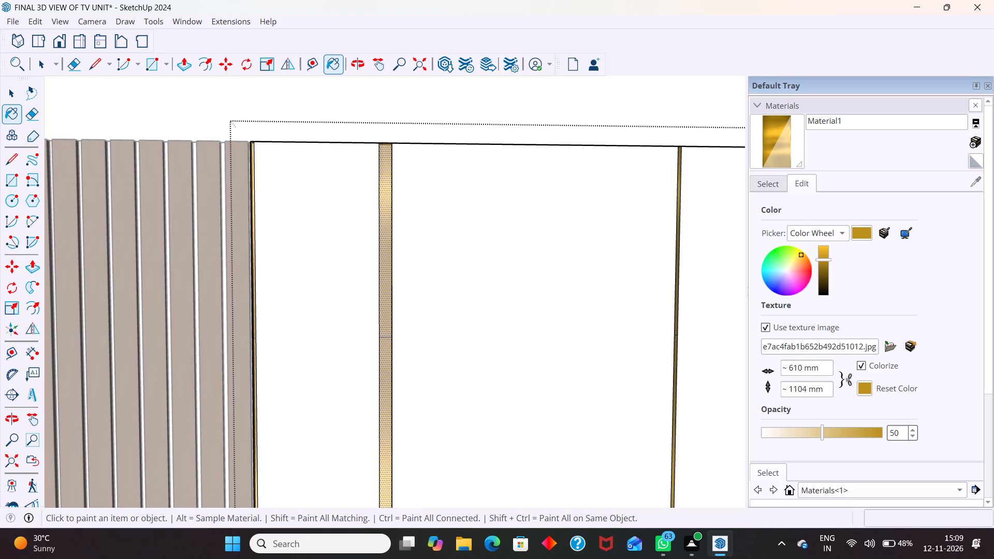
Set the gold Material1 texture height to 3'.
{"action": "scroll", "coordinate": [817, 393], "scroll_direction": "up", "scroll_amount": 1}
{"action": "left_click", "coordinate": [826, 389]}
{"action": "key", "text": "BackSpace"}
{"action": "key", "text": "BackSpace"}
{"action": "key", "text": "BackSpace"}
{"action": "key", "text": "BackSpace"}
{"action": "key", "text": "BackSpace"}
{"action": "key", "text": "BackSpace"}
{"action": "key", "text": "BackSpace"}
{"action": "key", "text": "BackSpace"}
{"action": "key", "text": "BackSpace"}
{"action": "key", "text": "BackSpace"}
{"action": "key", "text": "BackSpace"}
{"action": "key", "text": "BackSpace"}
{"action": "key", "text": "BackSpace"}
{"action": "key", "text": "BackSpace"}
{"action": "key", "text": "BackSpace"}
{"action": "key", "text": "BackSpace"}
{"action": "key", "text": "BackSpace"}
{"action": "key", "text": "BackSpace"}
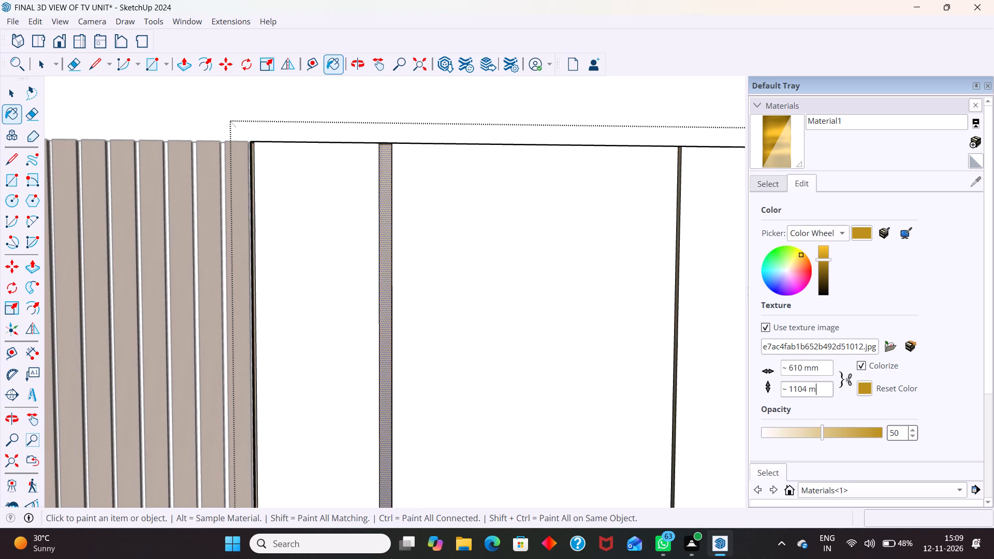
{"action": "type", "text": "3'"}
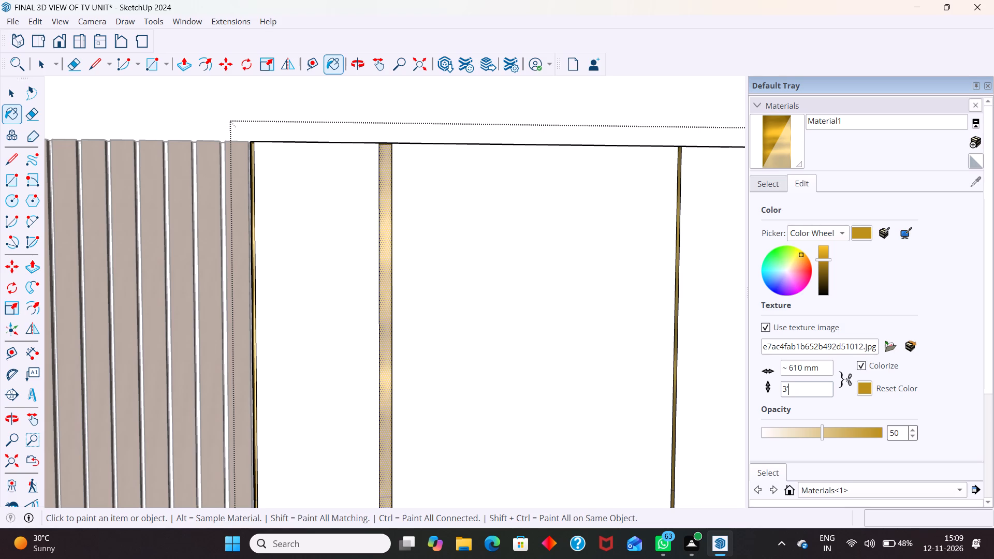
{"action": "key", "text": "Return"}
Check the gold strips across the back panel up close and leave the group.
{"action": "scroll", "coordinate": [827, 279], "scroll_direction": "down", "scroll_amount": 5}
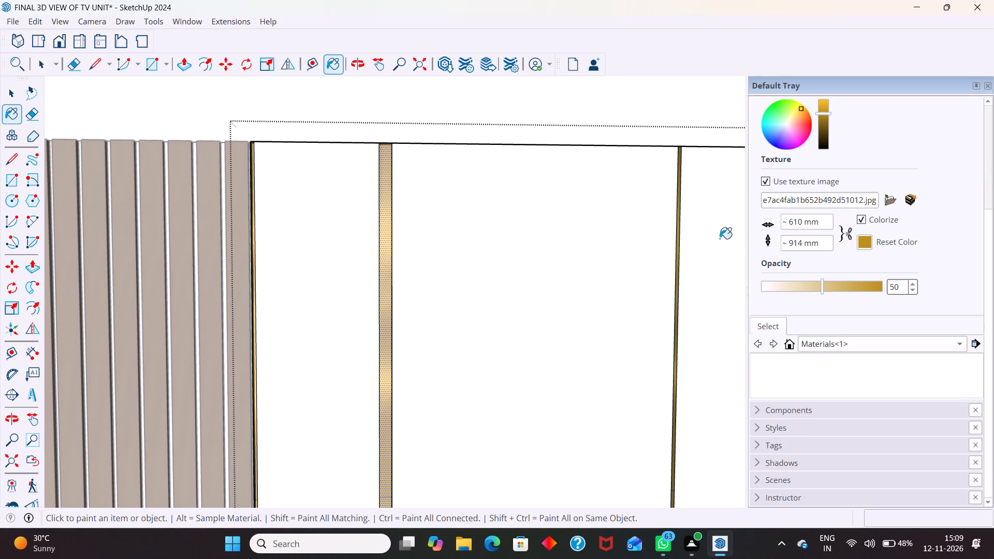
{"action": "key", "text": "space"}
{"action": "left_click", "coordinate": [620, 200]}
{"action": "scroll", "coordinate": [611, 156], "scroll_direction": "down", "scroll_amount": 11}
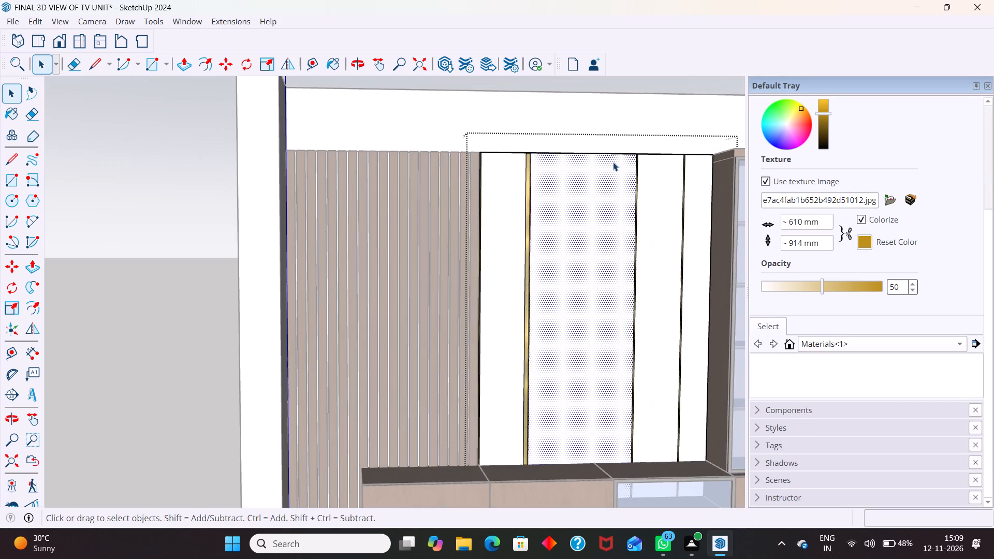
{"action": "scroll", "coordinate": [661, 310], "scroll_direction": "up", "scroll_amount": 8}
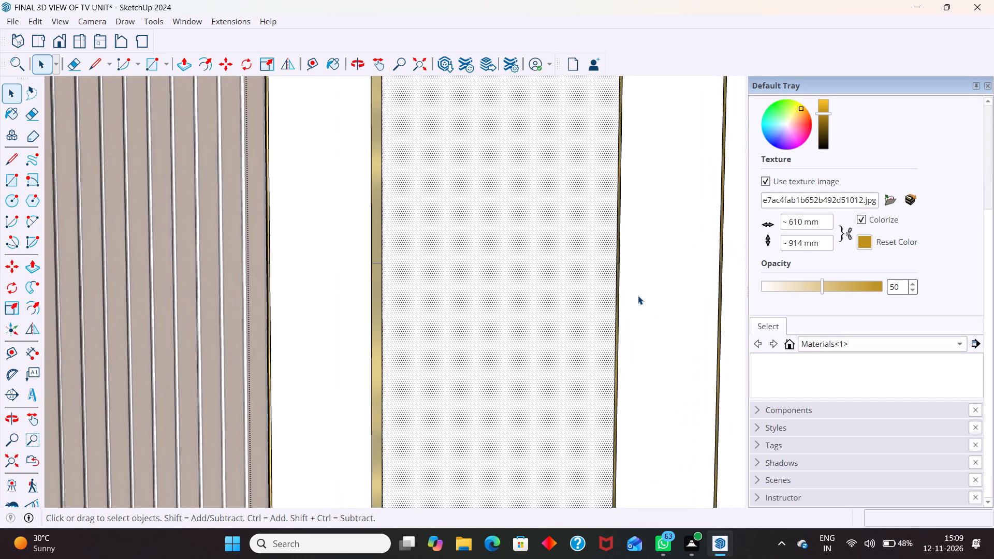
{"action": "scroll", "coordinate": [638, 296], "scroll_direction": "up", "scroll_amount": 3}
{"action": "scroll", "coordinate": [637, 297], "scroll_direction": "down", "scroll_amount": 17}
{"action": "left_click", "coordinate": [688, 80]}
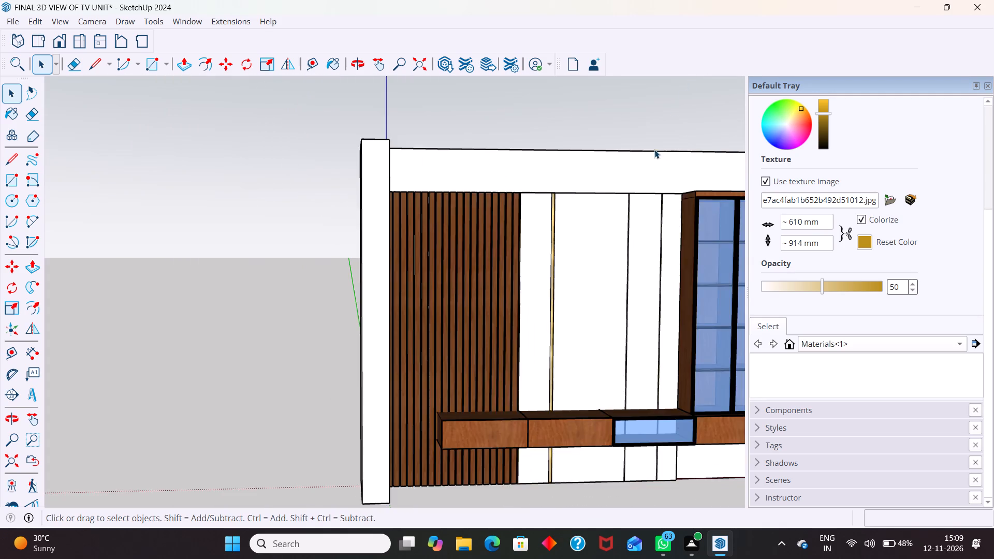
Examine the top end of the gold edge strip beside the wooden slats from an angle below.
{"action": "scroll", "coordinate": [631, 313], "scroll_direction": "up", "scroll_amount": 6}
{"action": "middle_click_drag", "start_coordinate": [638, 292], "coordinate": [519, 365]}
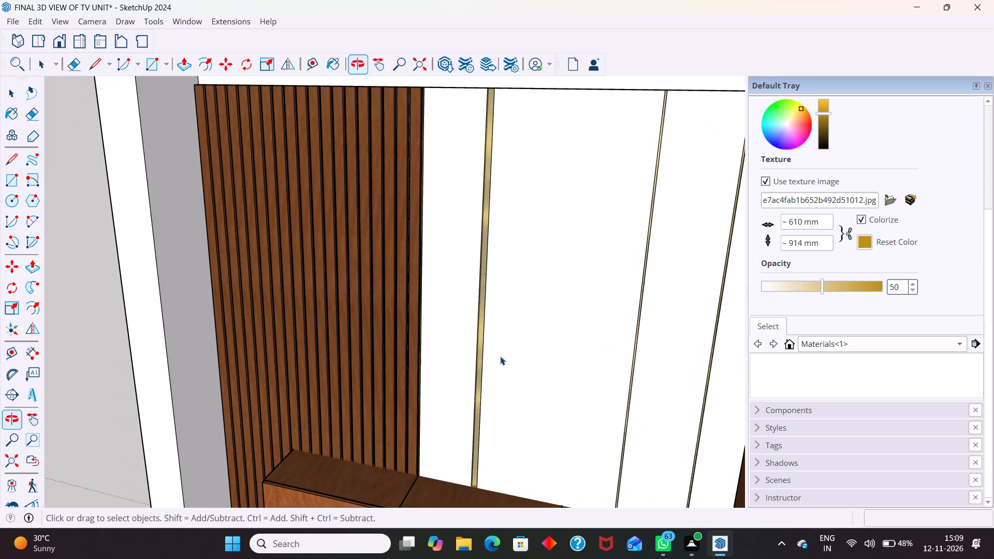
{"action": "scroll", "coordinate": [478, 336], "scroll_direction": "down", "scroll_amount": 4}
{"action": "scroll", "coordinate": [428, 161], "scroll_direction": "up", "scroll_amount": 17}
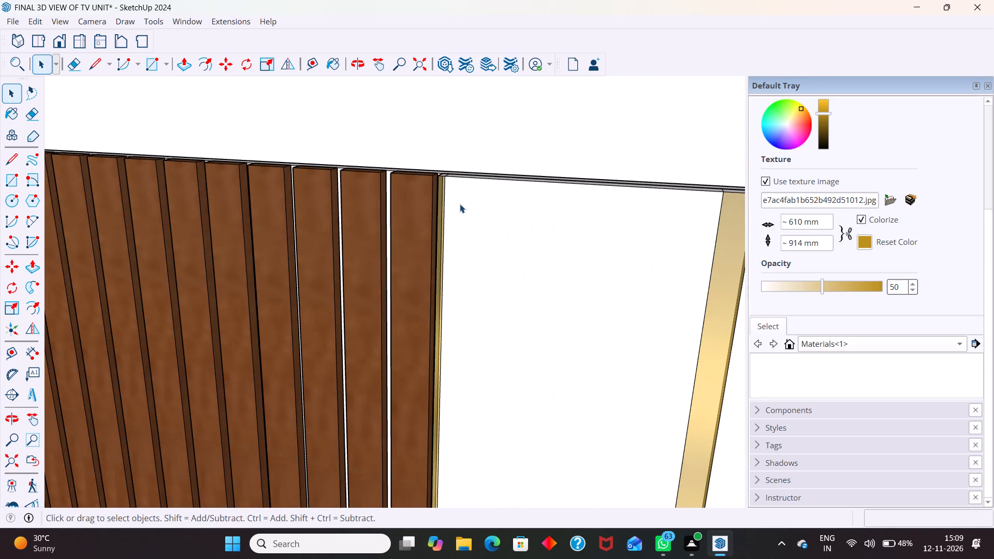
{"action": "scroll", "coordinate": [440, 153], "scroll_direction": "up", "scroll_amount": 14}
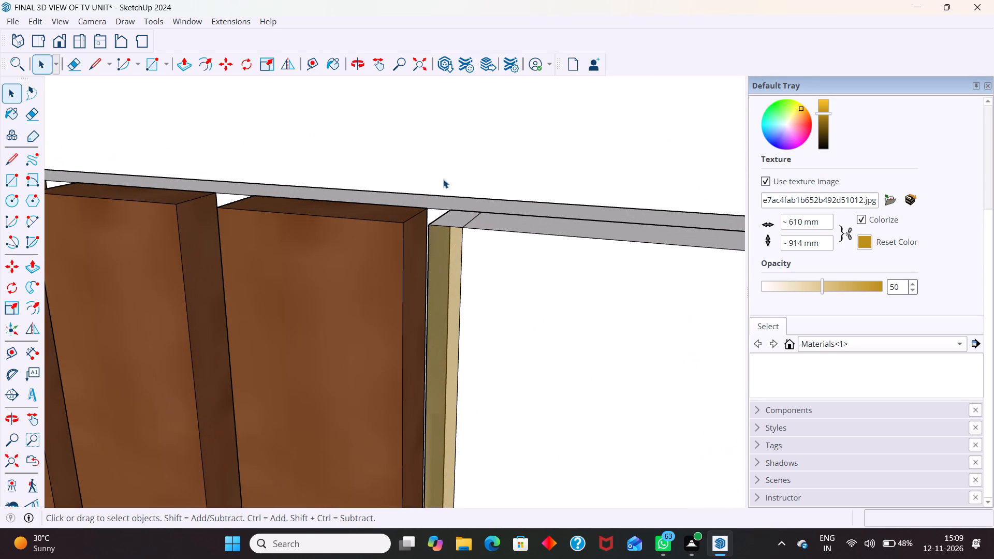
{"action": "scroll", "coordinate": [446, 246], "scroll_direction": "up", "scroll_amount": 10}
{"action": "scroll", "coordinate": [519, 140], "scroll_direction": "down", "scroll_amount": 10}
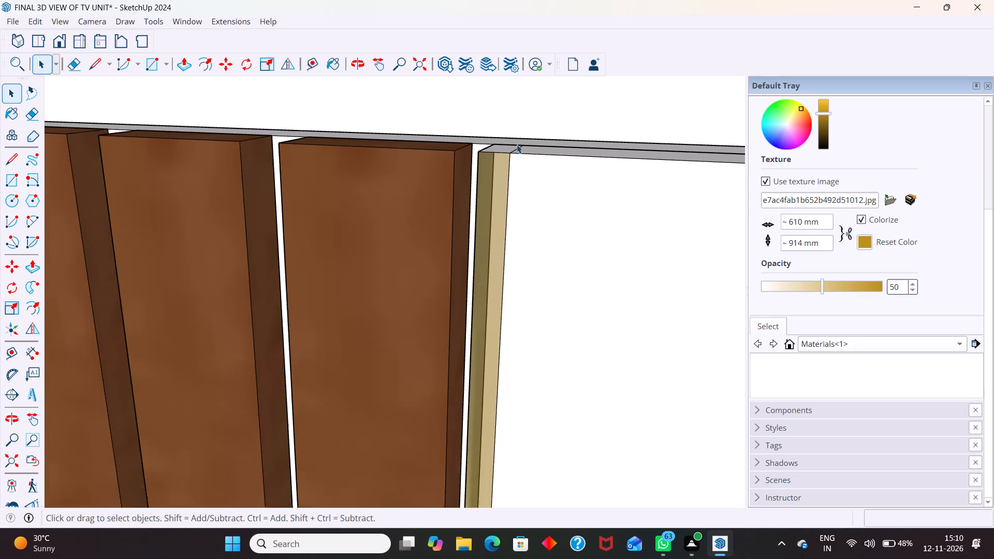
{"action": "scroll", "coordinate": [517, 144], "scroll_direction": "down", "scroll_amount": 12}
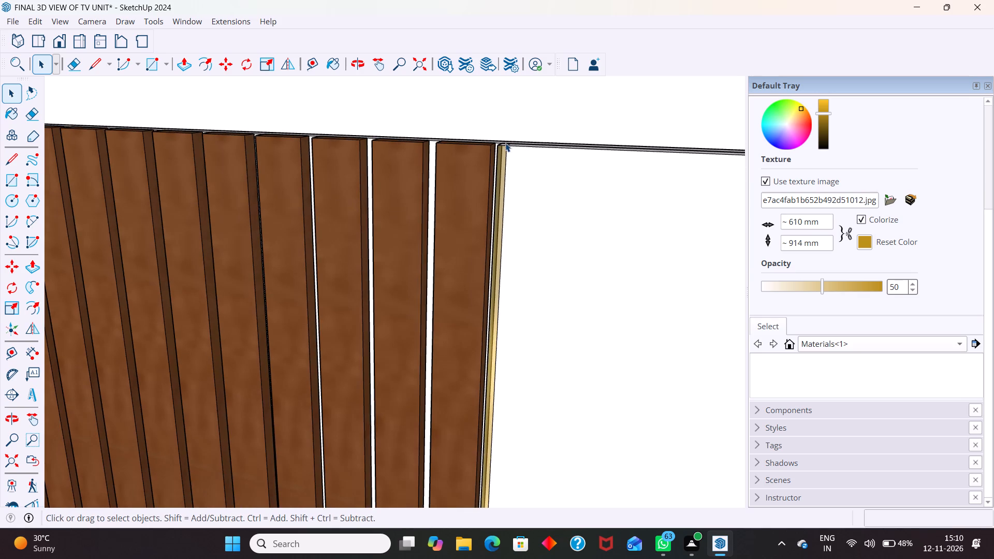
{"action": "scroll", "coordinate": [505, 143], "scroll_direction": "down", "scroll_amount": 1}
{"action": "scroll", "coordinate": [510, 156], "scroll_direction": "up", "scroll_amount": 5}
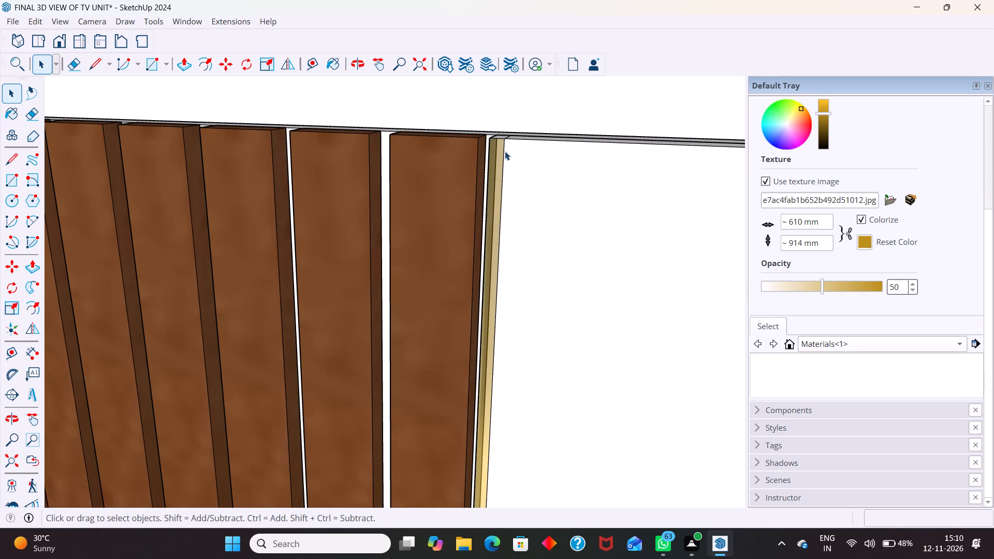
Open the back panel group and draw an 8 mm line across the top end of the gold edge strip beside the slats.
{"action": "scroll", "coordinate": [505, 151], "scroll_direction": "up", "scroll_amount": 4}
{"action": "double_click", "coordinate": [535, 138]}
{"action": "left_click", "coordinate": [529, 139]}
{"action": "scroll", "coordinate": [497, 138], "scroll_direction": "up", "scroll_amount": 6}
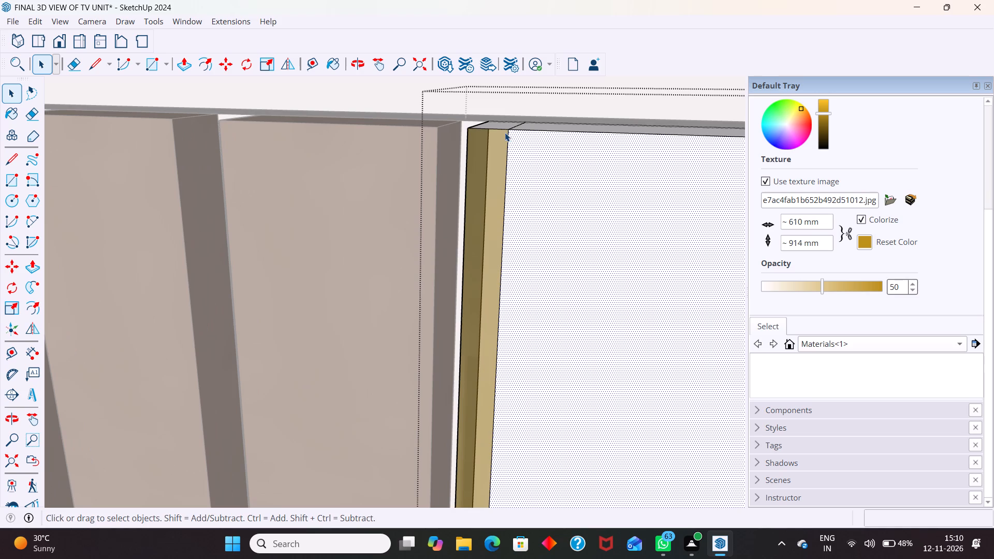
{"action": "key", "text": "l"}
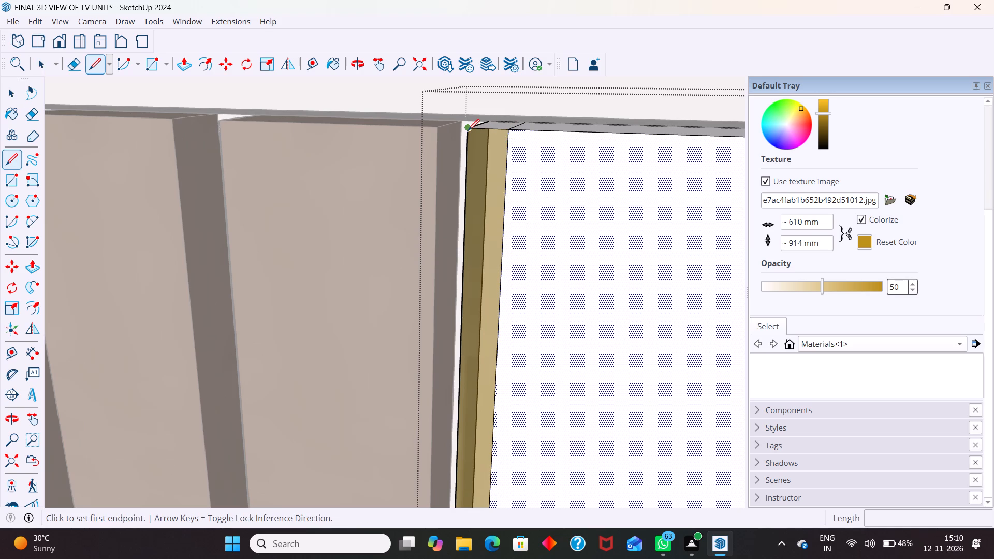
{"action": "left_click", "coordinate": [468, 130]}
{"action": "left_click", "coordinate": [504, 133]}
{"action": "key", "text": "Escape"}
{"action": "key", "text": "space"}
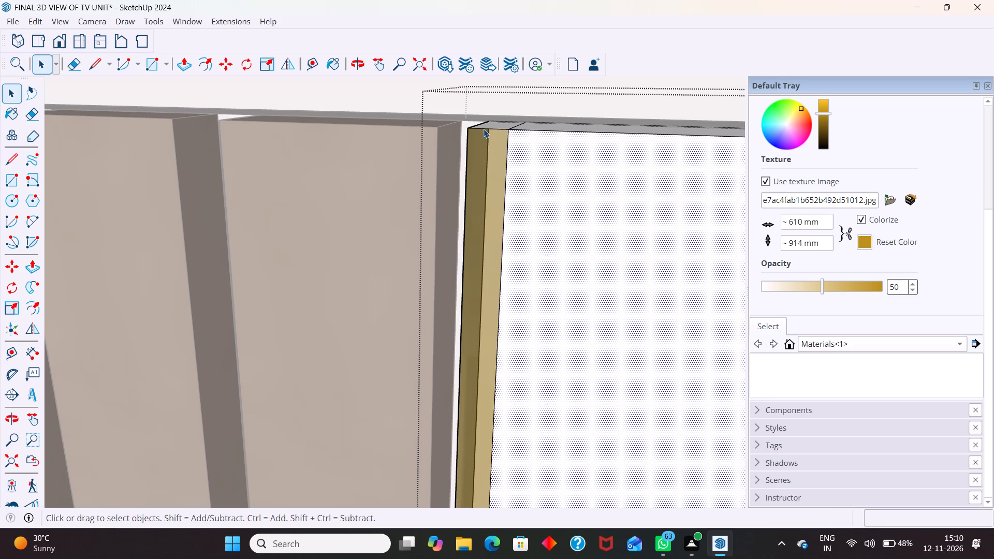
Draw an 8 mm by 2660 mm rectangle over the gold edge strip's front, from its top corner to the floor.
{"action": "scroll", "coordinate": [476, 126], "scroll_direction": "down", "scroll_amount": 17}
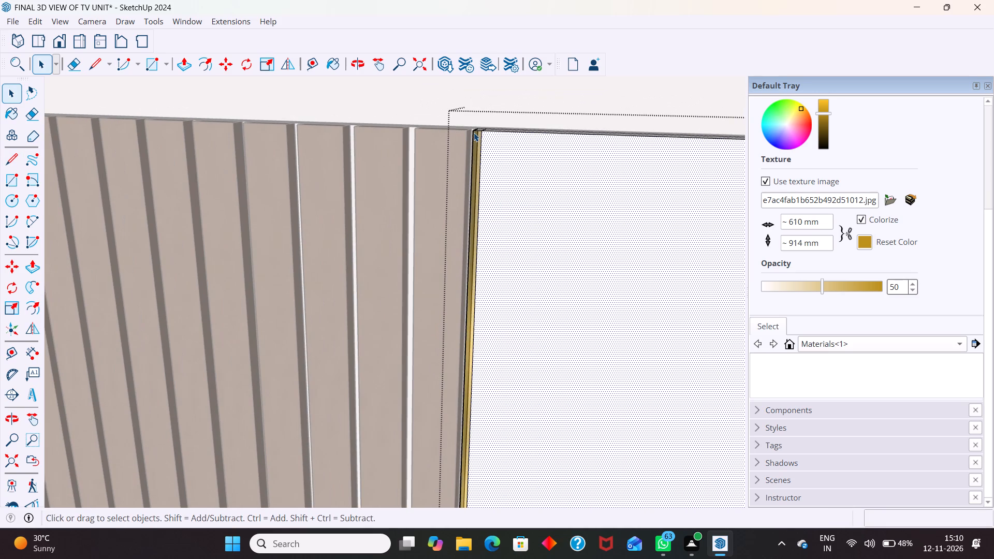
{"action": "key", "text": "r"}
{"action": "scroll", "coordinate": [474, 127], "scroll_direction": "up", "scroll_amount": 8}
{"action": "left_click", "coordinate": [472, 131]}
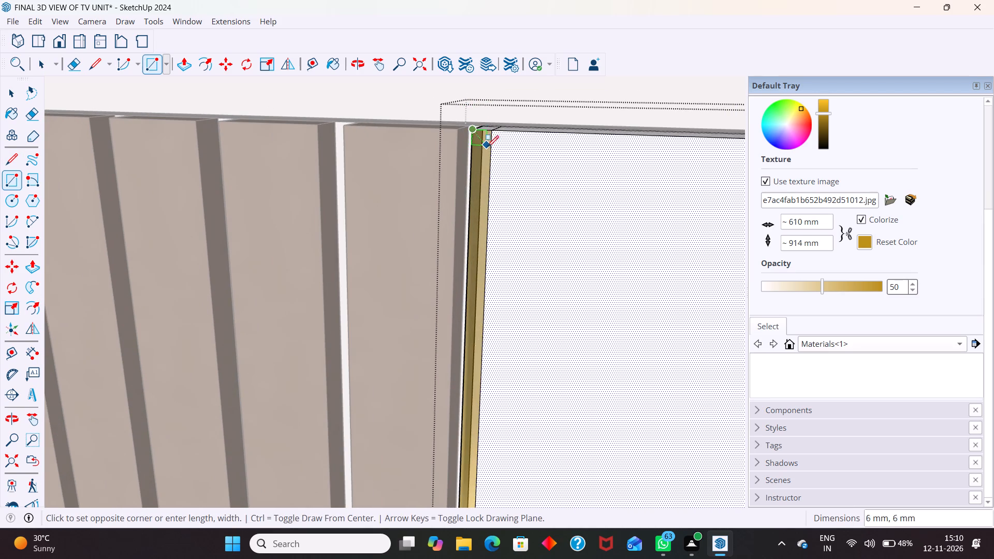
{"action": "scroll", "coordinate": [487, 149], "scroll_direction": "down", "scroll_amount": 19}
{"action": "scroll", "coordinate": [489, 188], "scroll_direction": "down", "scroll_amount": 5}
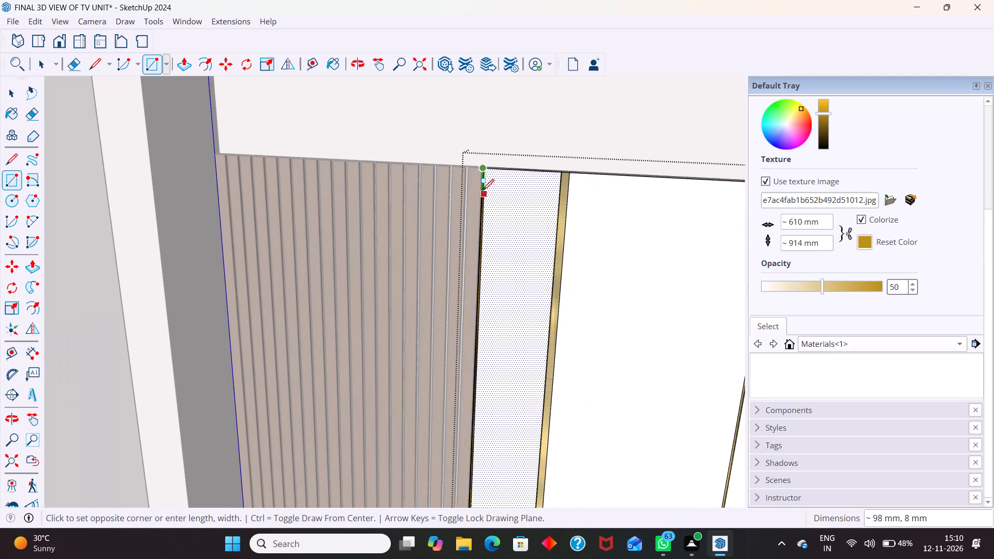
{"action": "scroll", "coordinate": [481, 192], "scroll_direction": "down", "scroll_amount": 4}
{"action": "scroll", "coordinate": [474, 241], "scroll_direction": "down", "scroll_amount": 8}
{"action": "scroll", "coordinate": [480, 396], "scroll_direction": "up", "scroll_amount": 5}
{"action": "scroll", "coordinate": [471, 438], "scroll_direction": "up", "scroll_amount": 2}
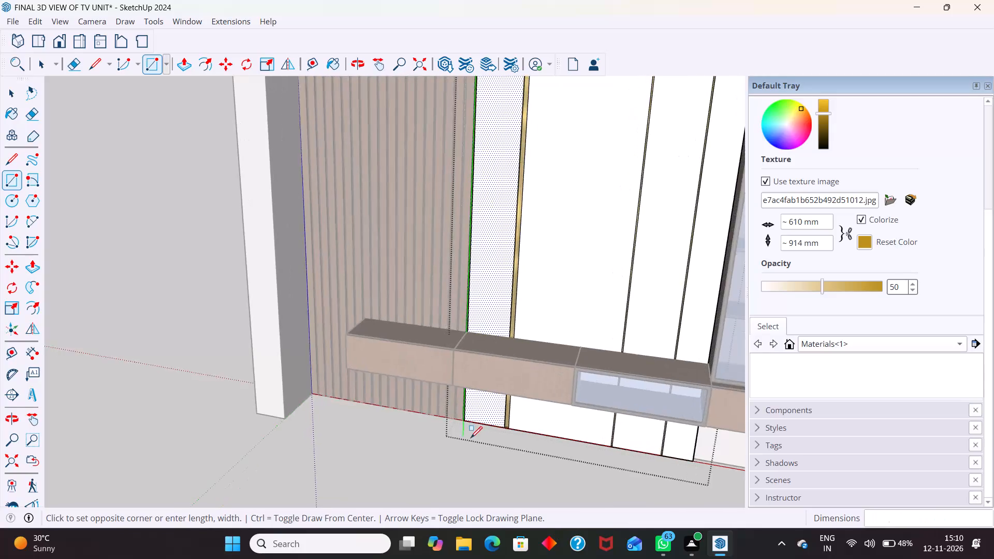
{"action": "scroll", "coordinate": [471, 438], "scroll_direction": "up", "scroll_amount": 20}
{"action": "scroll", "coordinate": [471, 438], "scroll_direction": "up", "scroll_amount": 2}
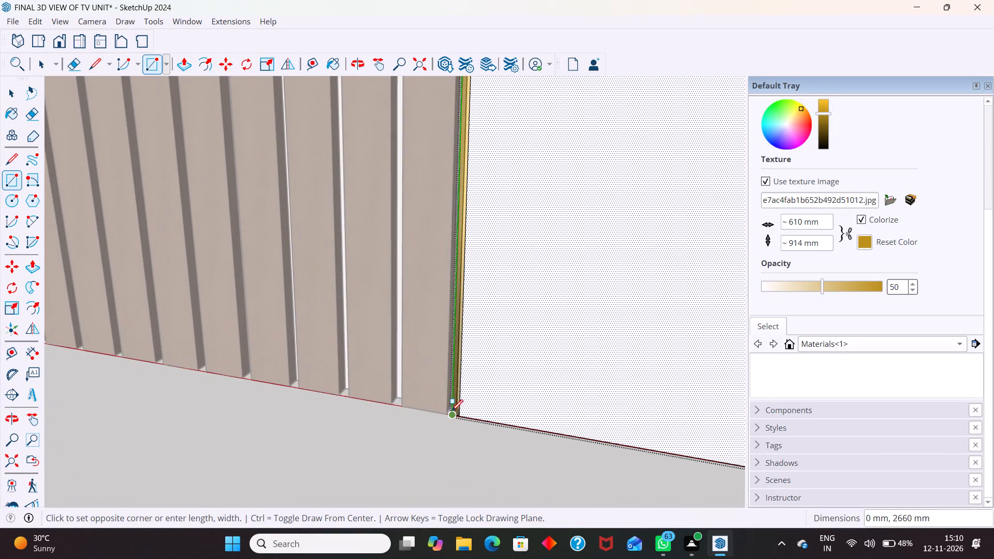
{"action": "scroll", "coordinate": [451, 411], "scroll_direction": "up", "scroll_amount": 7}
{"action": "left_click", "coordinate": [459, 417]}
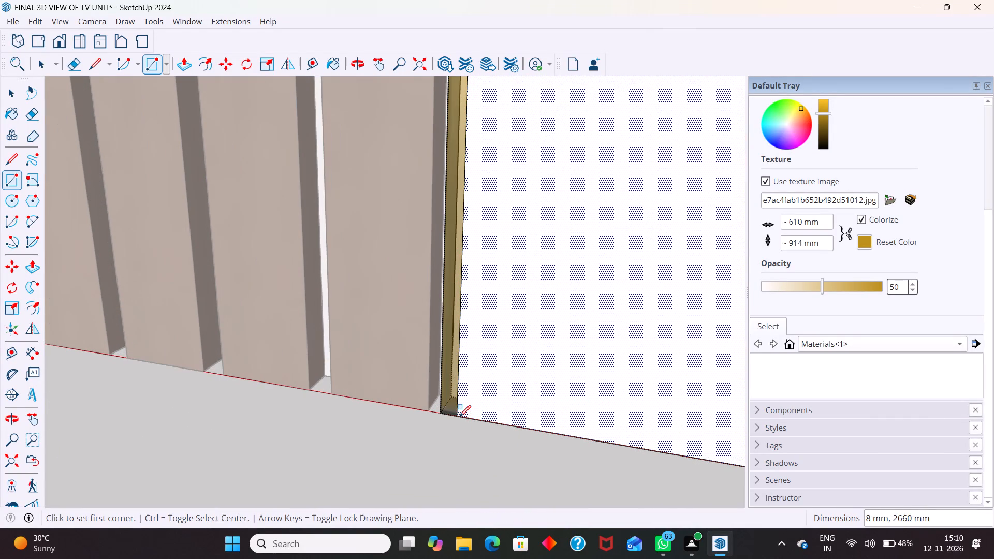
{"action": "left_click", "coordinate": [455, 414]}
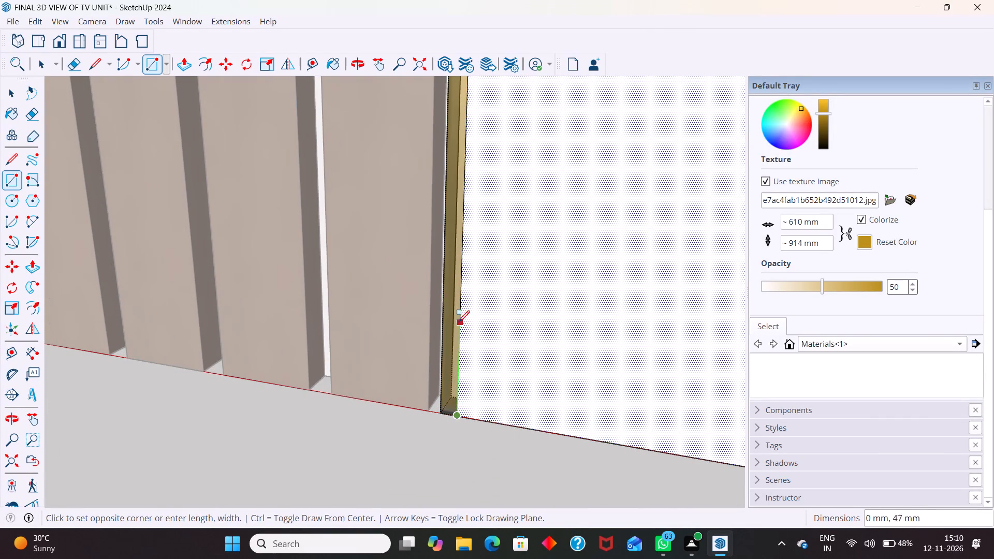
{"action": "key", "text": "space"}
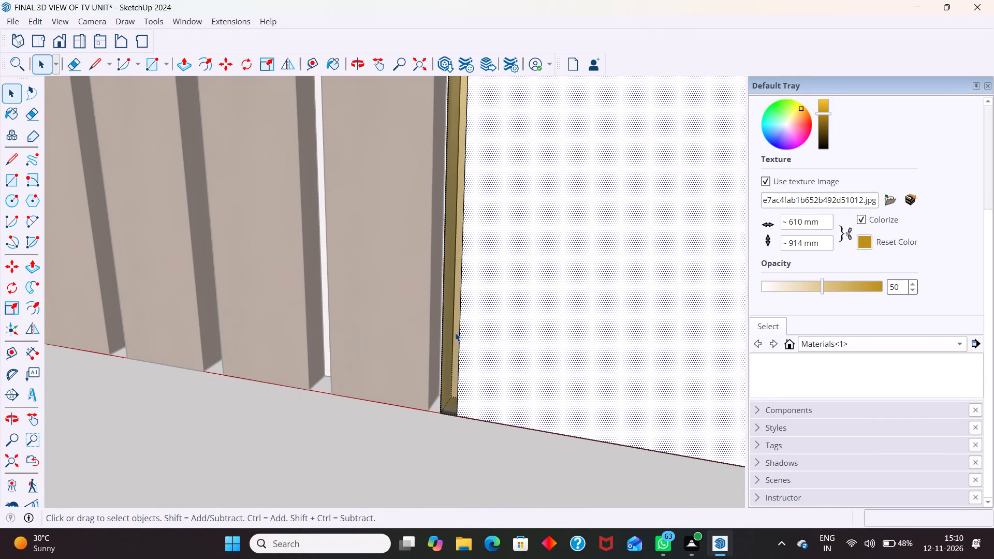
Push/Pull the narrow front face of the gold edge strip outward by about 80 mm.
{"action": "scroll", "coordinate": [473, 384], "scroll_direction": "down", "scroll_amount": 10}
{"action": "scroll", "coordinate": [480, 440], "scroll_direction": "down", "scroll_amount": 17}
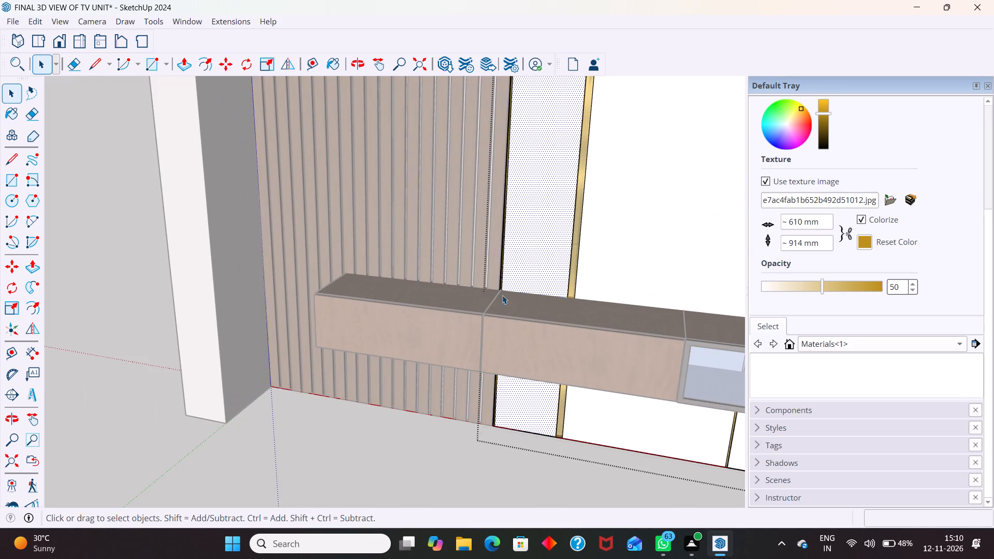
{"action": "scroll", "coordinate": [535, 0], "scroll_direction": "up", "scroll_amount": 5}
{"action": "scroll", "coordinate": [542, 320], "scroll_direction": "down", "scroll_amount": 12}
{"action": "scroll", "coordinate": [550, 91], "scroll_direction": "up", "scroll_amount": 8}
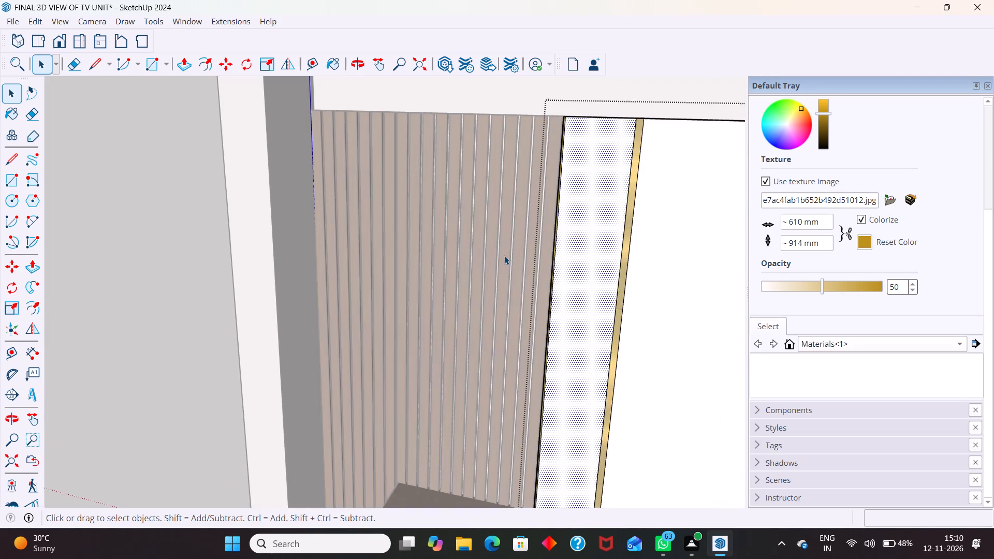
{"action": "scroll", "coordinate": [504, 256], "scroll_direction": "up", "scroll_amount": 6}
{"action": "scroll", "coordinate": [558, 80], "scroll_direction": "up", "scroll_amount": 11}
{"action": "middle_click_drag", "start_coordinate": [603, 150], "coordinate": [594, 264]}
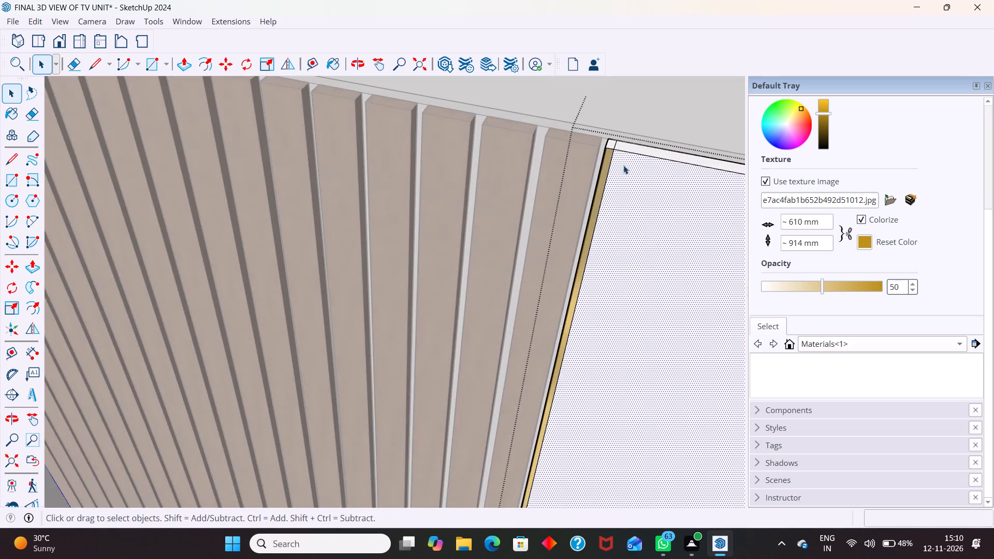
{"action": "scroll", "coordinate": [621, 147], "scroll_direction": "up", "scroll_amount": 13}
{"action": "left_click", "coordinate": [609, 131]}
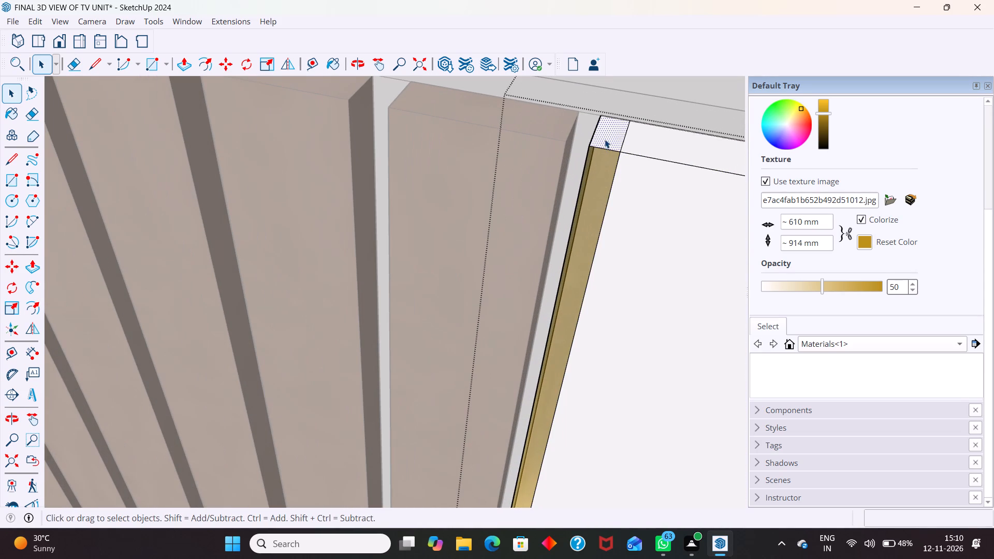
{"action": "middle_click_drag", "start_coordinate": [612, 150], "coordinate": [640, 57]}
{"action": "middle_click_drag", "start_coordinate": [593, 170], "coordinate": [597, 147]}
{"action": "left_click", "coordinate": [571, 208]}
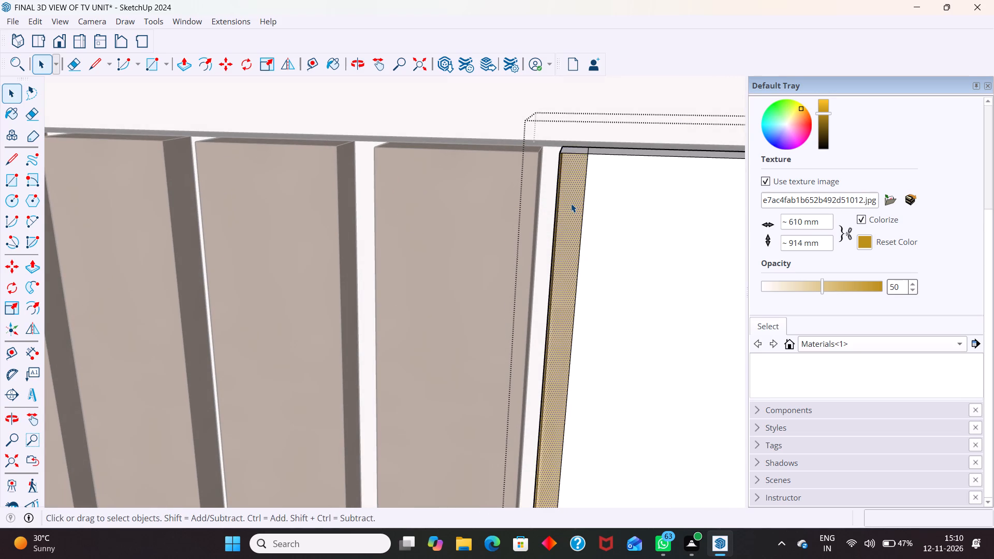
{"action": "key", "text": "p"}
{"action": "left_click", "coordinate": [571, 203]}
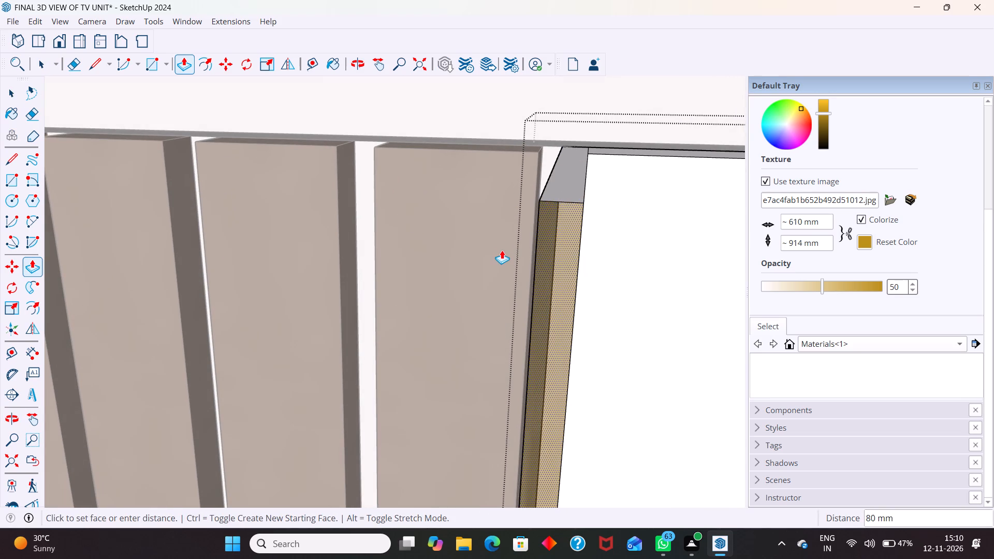
Undo the edge strip's geometry edits and the recent gold texture size changes.
{"action": "key", "text": "ctrl+z"}
{"action": "key", "text": "ctrl+z"}
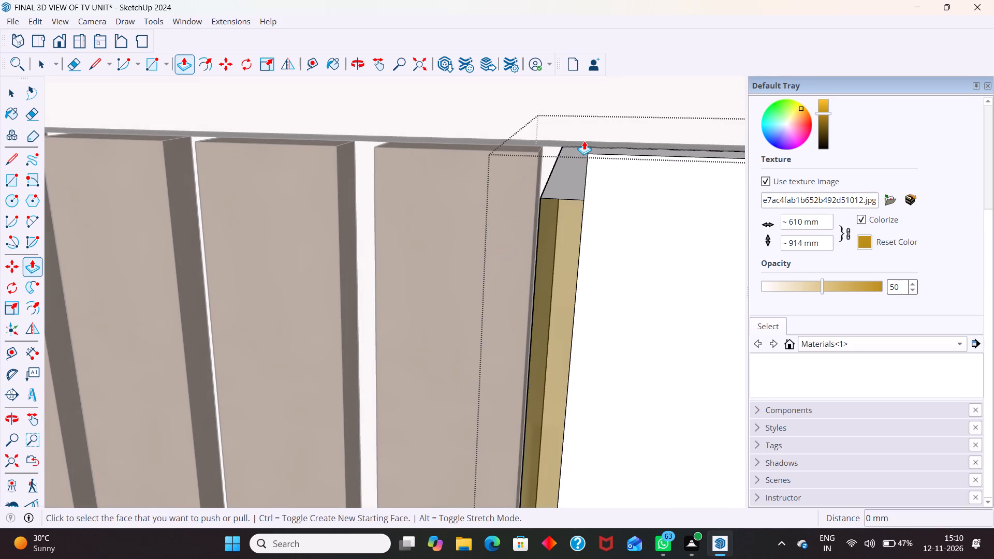
{"action": "key", "text": "space"}
{"action": "key", "text": "ctrl+z"}
{"action": "key", "text": "ctrl+z"}
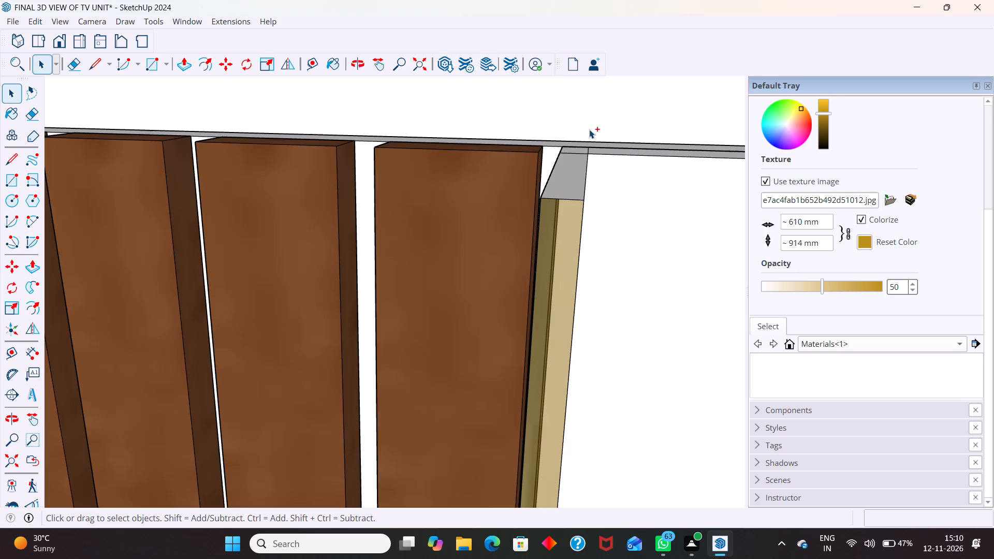
{"action": "key", "text": "ctrl+z"}
{"action": "key", "text": "ctrl+z"}
{"action": "key", "text": "ctrl+z"}
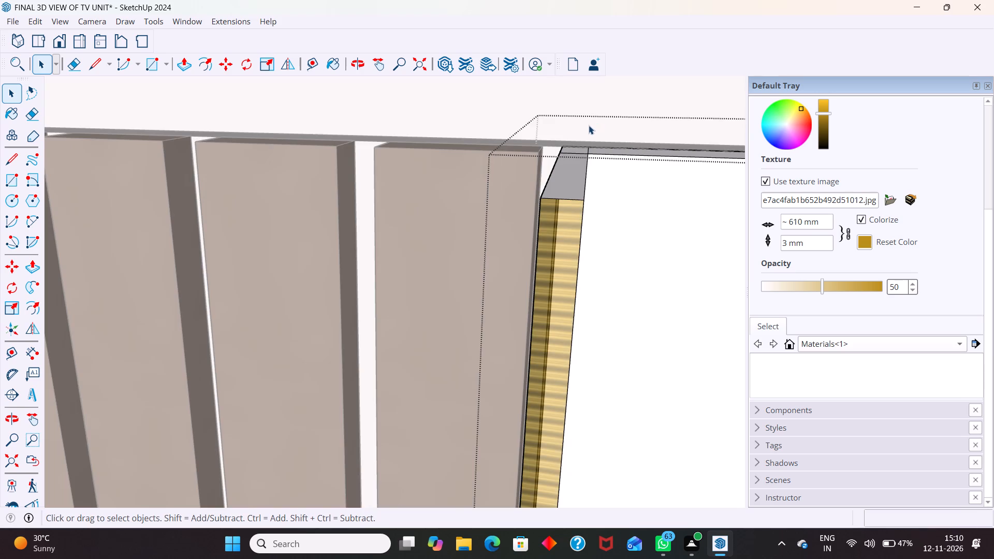
Undo the earlier gold texture and colour changes, back to before the back panel's other strips were painted gold.
{"action": "scroll", "coordinate": [568, 144], "scroll_direction": "down", "scroll_amount": 5}
{"action": "scroll", "coordinate": [515, 174], "scroll_direction": "down", "scroll_amount": 17}
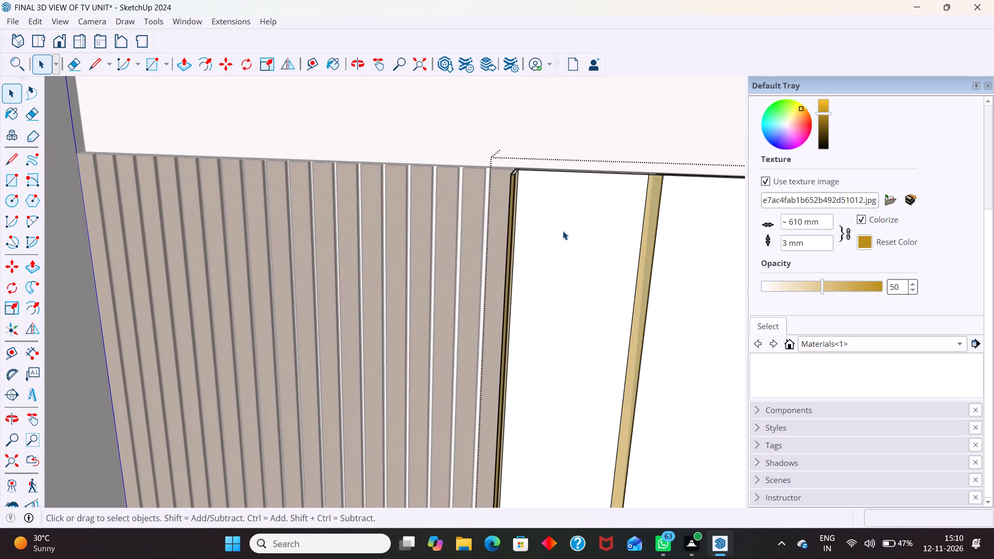
{"action": "middle_click_drag", "start_coordinate": [562, 231], "coordinate": [423, 225]}
{"action": "scroll", "coordinate": [467, 166], "scroll_direction": "up", "scroll_amount": 5}
{"action": "key", "text": "ctrl+z"}
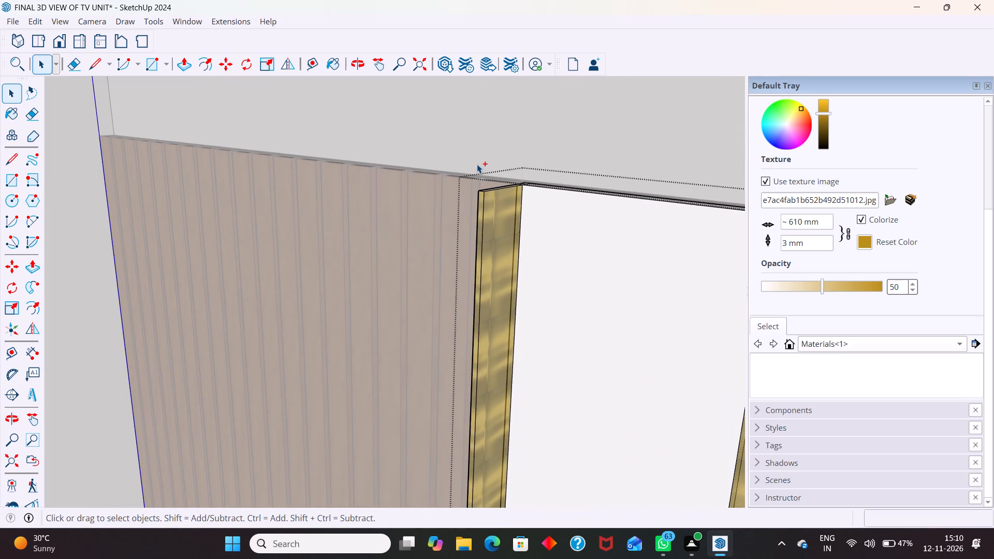
{"action": "key", "text": "ctrl+z"}
{"action": "key", "text": "ctrl+z"}
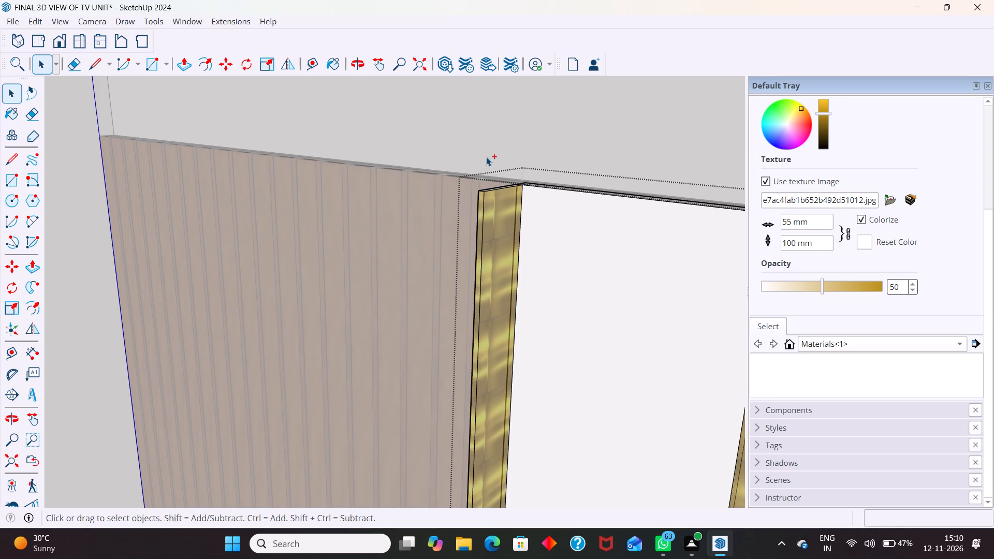
{"action": "key", "text": "ctrl+z"}
{"action": "key", "text": "ctrl+z"}
{"action": "key", "text": "ctrl+z"}
Select the back panel group and try to open it at the gold edge strip beside the wooden slats.
{"action": "scroll", "coordinate": [521, 159], "scroll_direction": "down", "scroll_amount": 6, "text": "ctrl"}
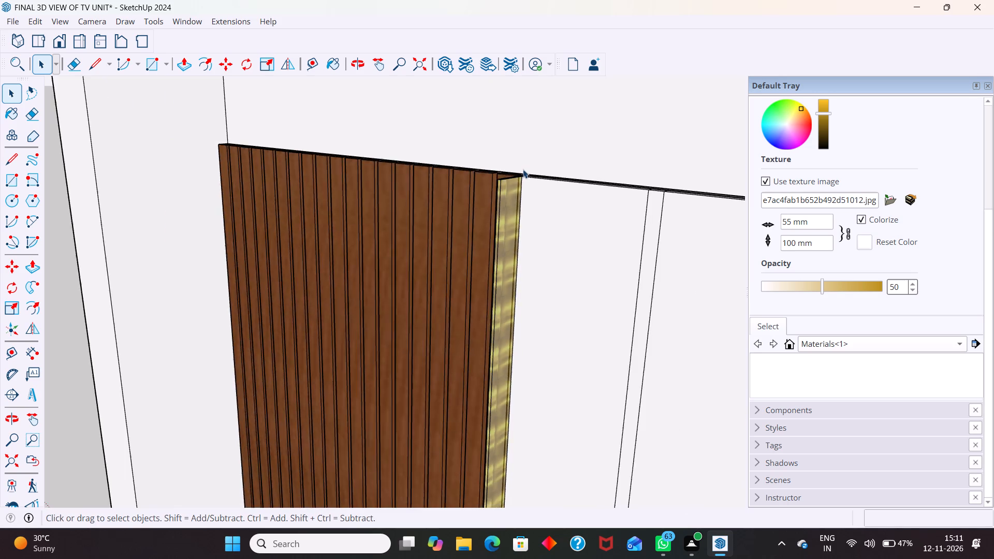
{"action": "scroll", "coordinate": [523, 169], "scroll_direction": "down", "scroll_amount": 15}
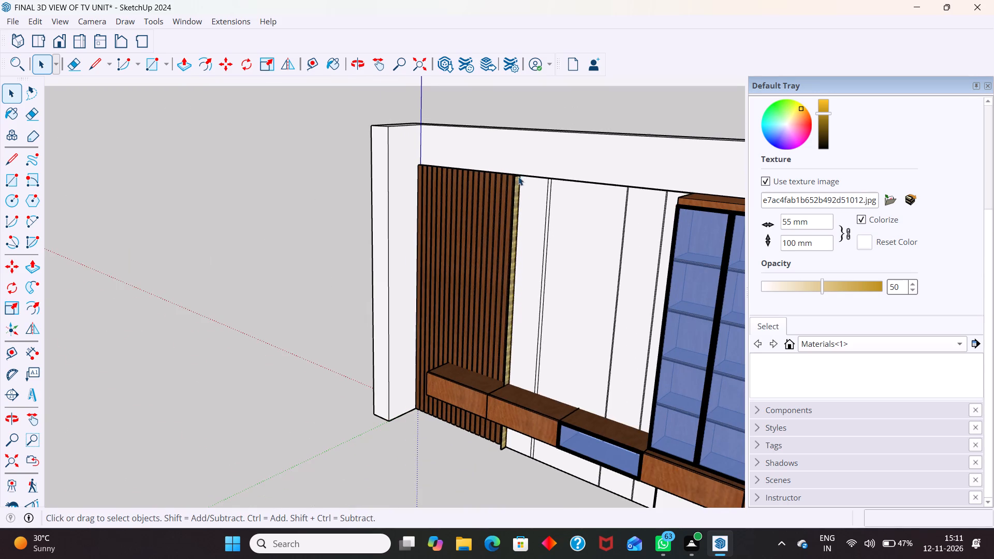
{"action": "scroll", "coordinate": [519, 187], "scroll_direction": "up", "scroll_amount": 5}
{"action": "left_click", "coordinate": [518, 176]}
{"action": "scroll", "coordinate": [516, 164], "scroll_direction": "up", "scroll_amount": 4}
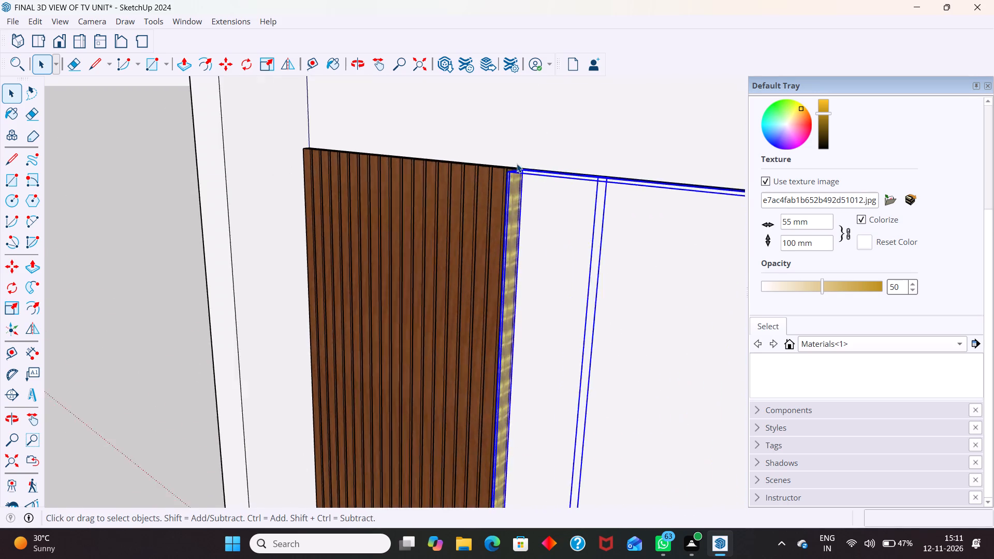
{"action": "scroll", "coordinate": [517, 164], "scroll_direction": "up", "scroll_amount": 16}
{"action": "double_click", "coordinate": [523, 206]}
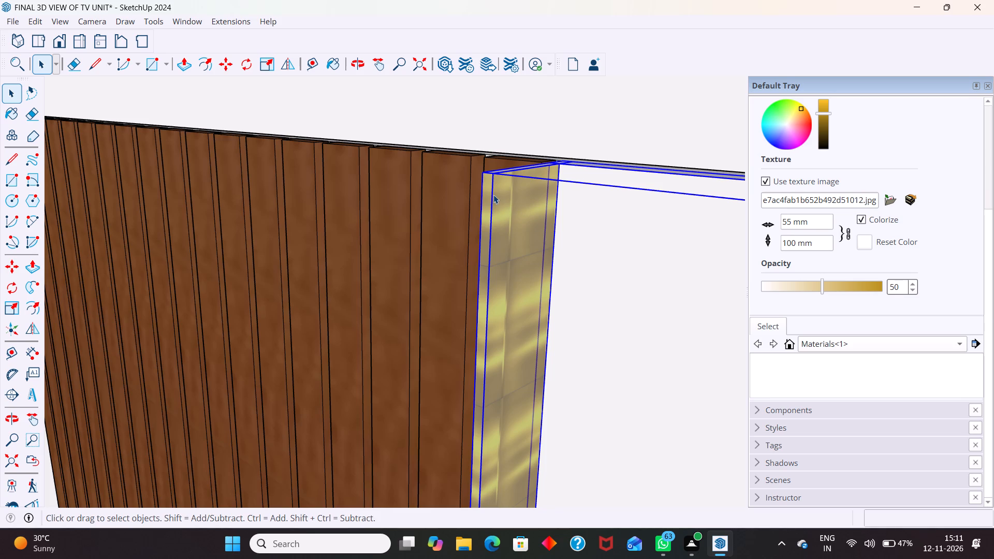
{"action": "double_click", "coordinate": [493, 192]}
{"action": "scroll", "coordinate": [485, 183], "scroll_direction": "up", "scroll_amount": 11}
{"action": "double_click", "coordinate": [516, 195]}
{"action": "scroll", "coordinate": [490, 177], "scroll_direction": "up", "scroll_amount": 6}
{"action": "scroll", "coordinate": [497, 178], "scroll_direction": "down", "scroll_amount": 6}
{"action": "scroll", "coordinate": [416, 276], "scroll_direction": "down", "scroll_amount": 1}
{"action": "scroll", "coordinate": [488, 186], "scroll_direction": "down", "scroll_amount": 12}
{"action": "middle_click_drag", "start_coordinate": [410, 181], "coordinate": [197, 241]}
Save the TV unit model.
{"action": "key", "text": "ctrl+s"}
{"action": "key", "text": "ctrl+s"}
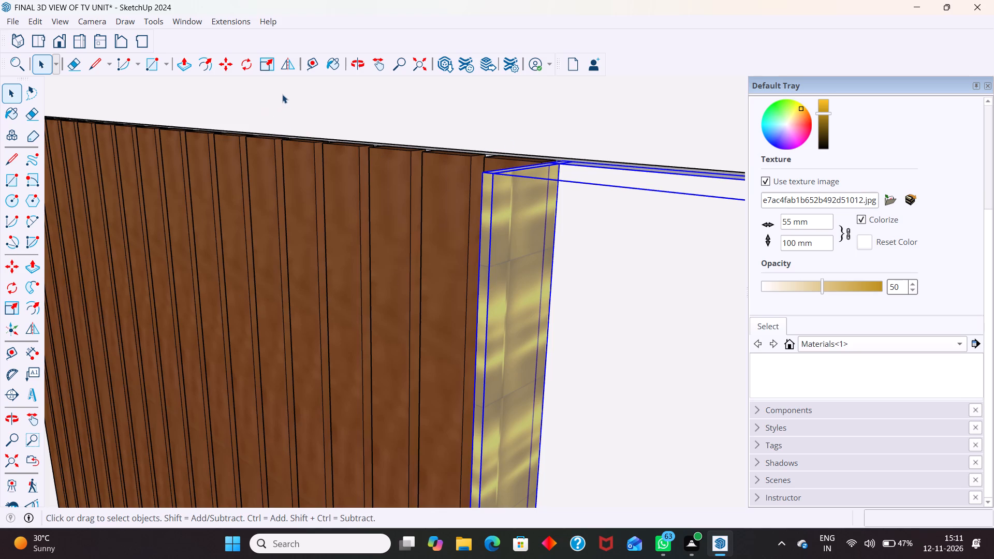
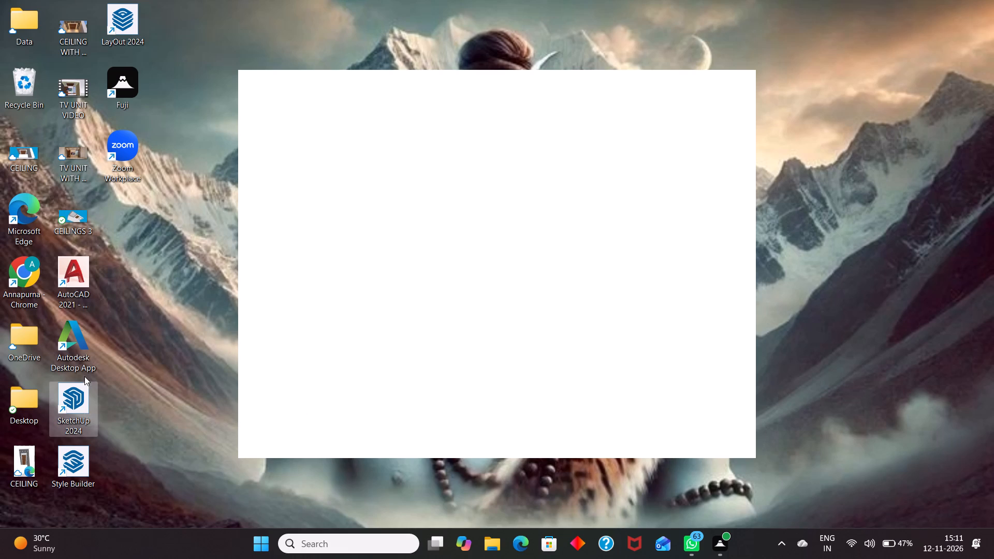
Launch SketchUp 2024 again and open the recent FINAL 3D VIEW OF TV UNIT model marked as recovered.
{"action": "double_click", "coordinate": [79, 400]}
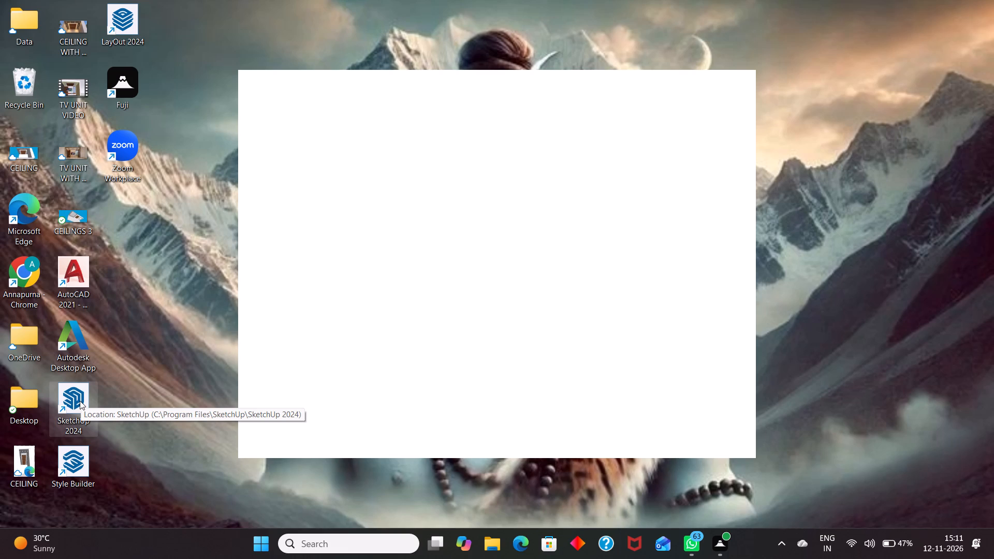
{"action": "triple_click", "coordinate": [87, 401]}
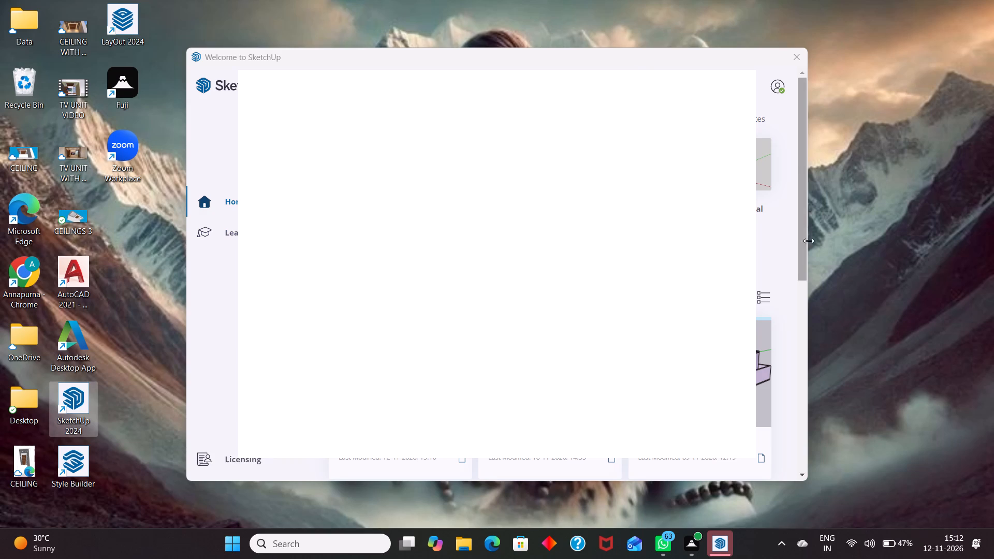
{"action": "left_click", "coordinate": [785, 304]}
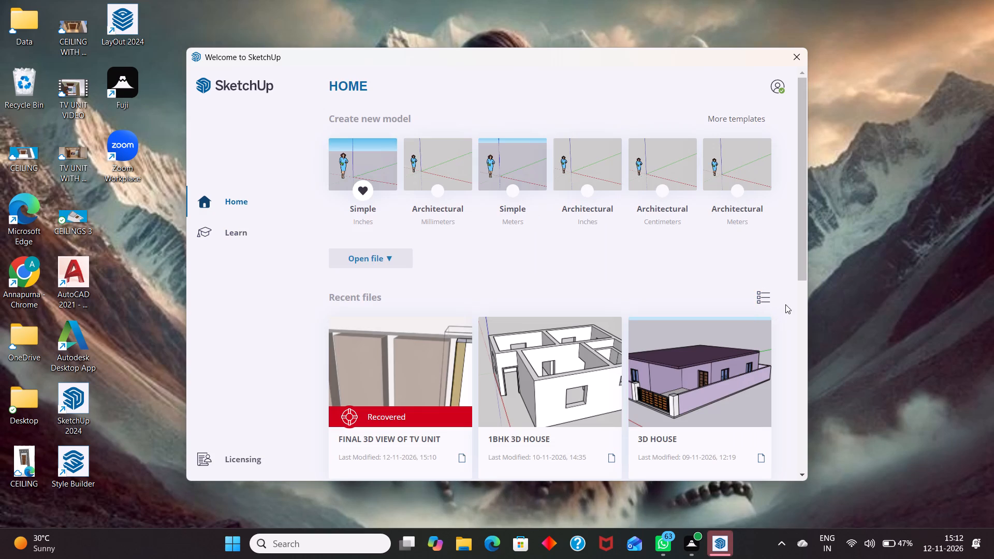
{"action": "left_click", "coordinate": [387, 373]}
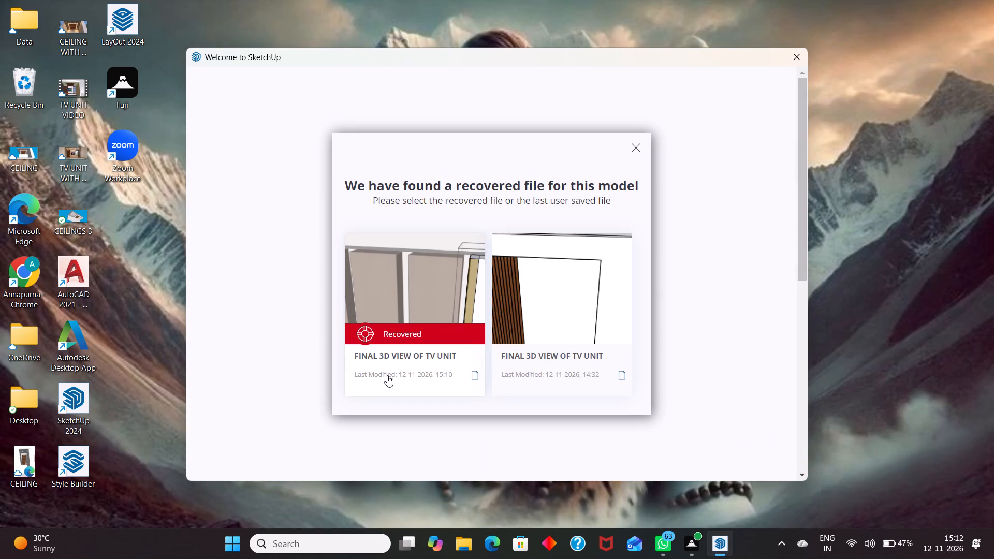
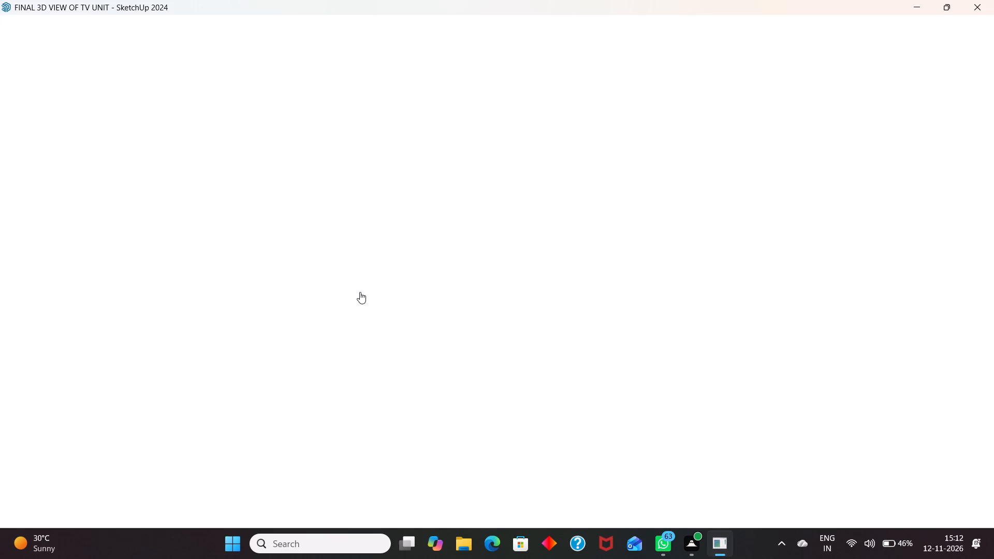
Hide the floating 1001bit - tools, Architextures, Bevel and Click-Change 2 - Kitchen equipment toolbars.
{"action": "key", "text": "p"}
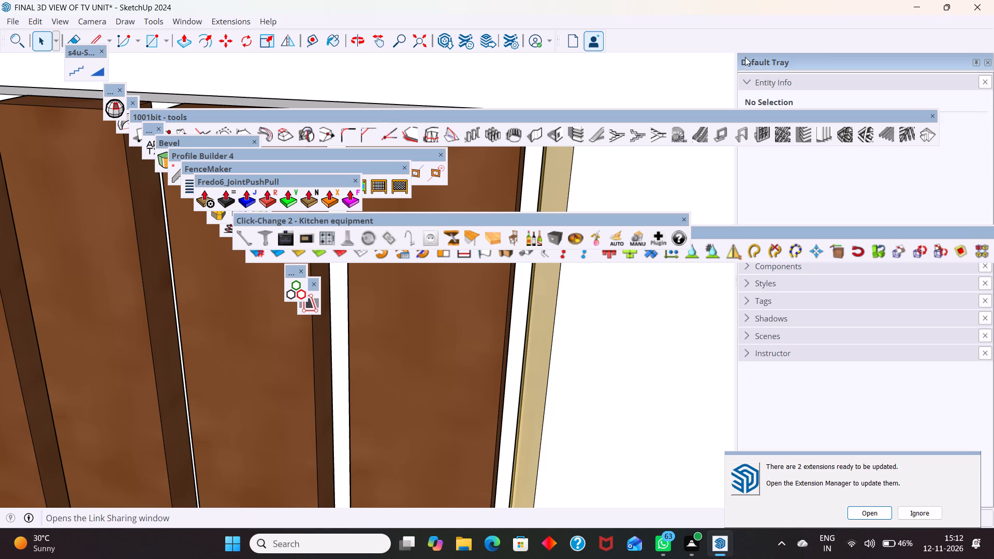
{"action": "right_click", "coordinate": [646, 32]}
{"action": "left_click", "coordinate": [663, 13]}
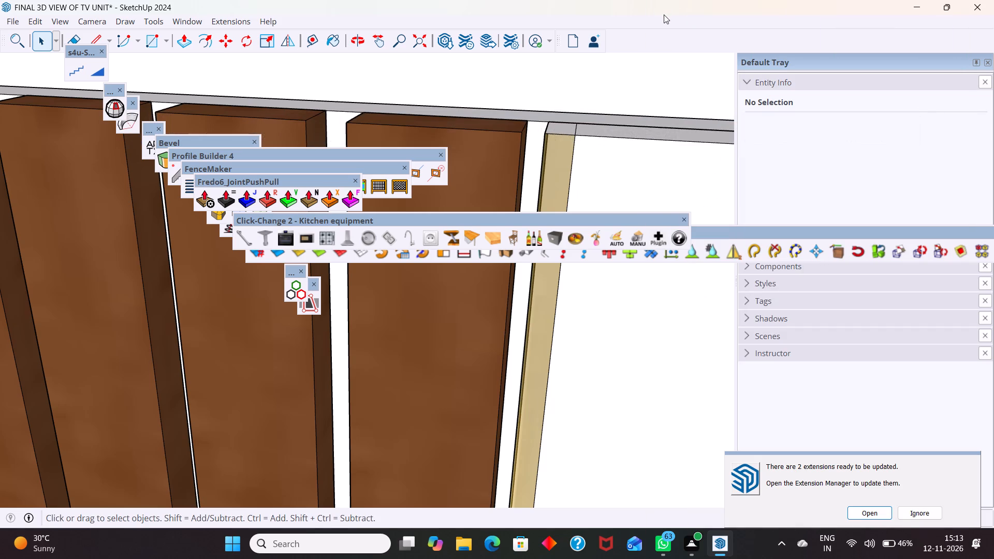
{"action": "right_click", "coordinate": [664, 14]}
{"action": "left_click", "coordinate": [647, 85]}
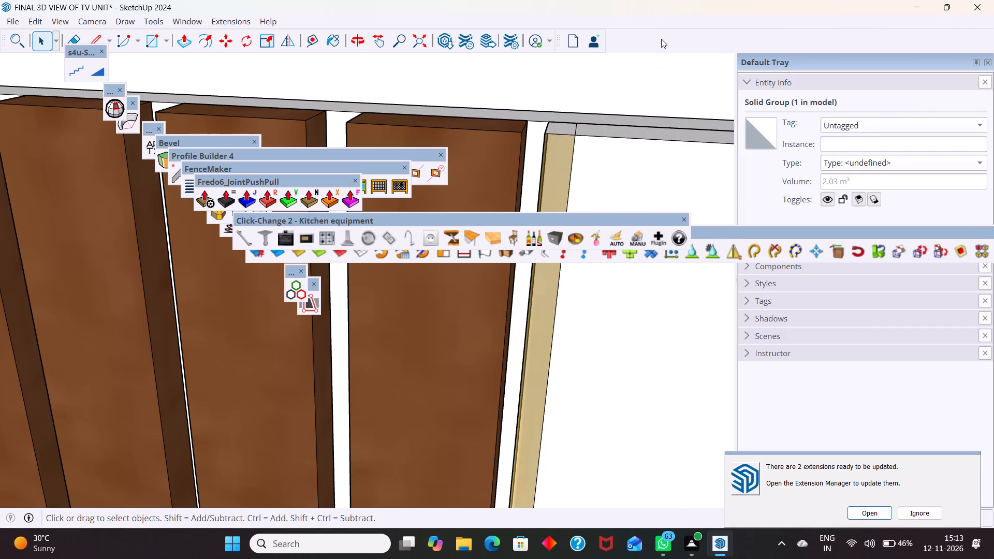
{"action": "right_click", "coordinate": [661, 39]}
{"action": "left_click", "coordinate": [670, 41]}
{"action": "right_click", "coordinate": [671, 41]}
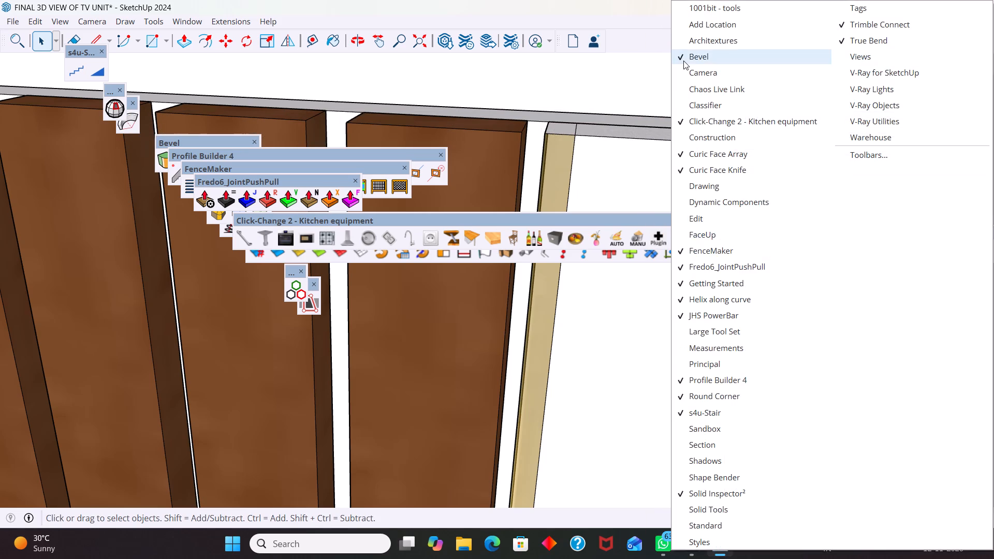
{"action": "left_click", "coordinate": [684, 60]}
{"action": "right_click", "coordinate": [674, 48]}
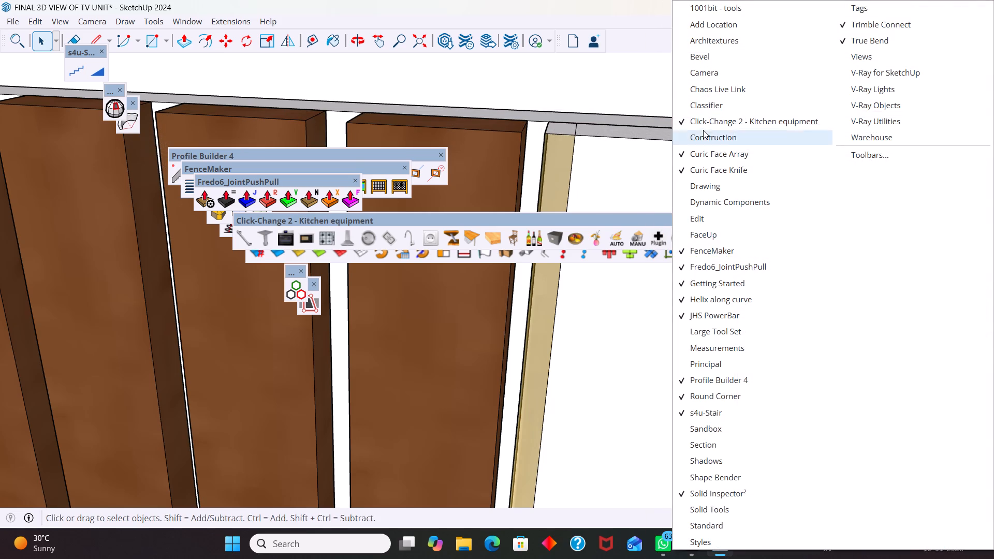
{"action": "left_click", "coordinate": [704, 122]}
Hide the Fredo6_JointPushPull, Curic Face Array, Curic Face Knife, FenceMaker, Helix along curve and JHS PowerBar toolbars.
{"action": "right_click", "coordinate": [662, 48]}
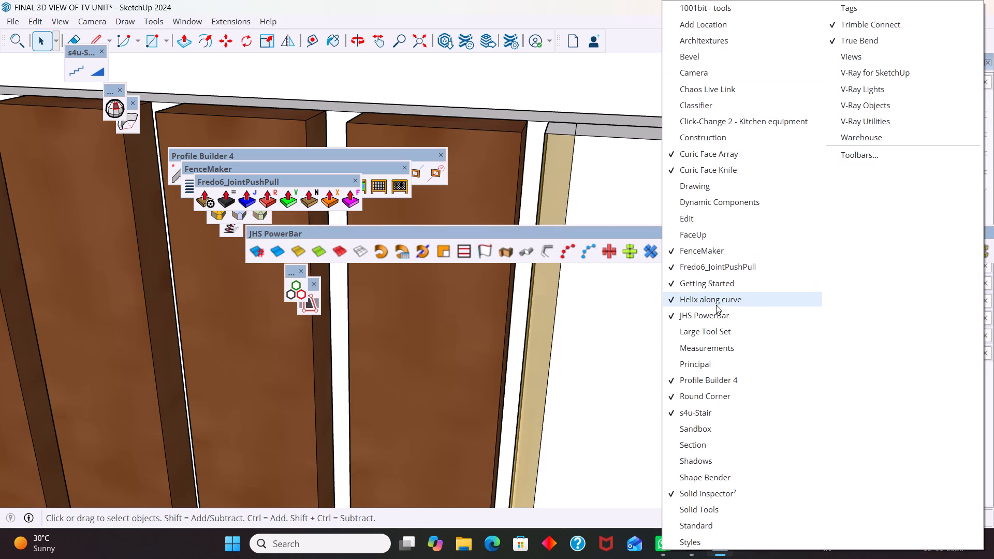
{"action": "left_click", "coordinate": [732, 261]}
{"action": "right_click", "coordinate": [676, 48]}
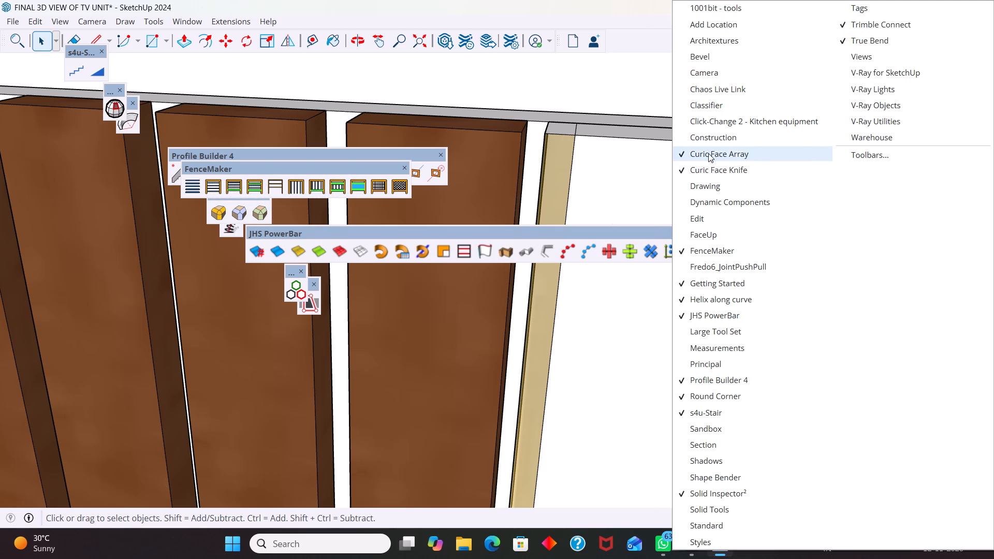
{"action": "left_click", "coordinate": [708, 153]}
{"action": "right_click", "coordinate": [656, 47]}
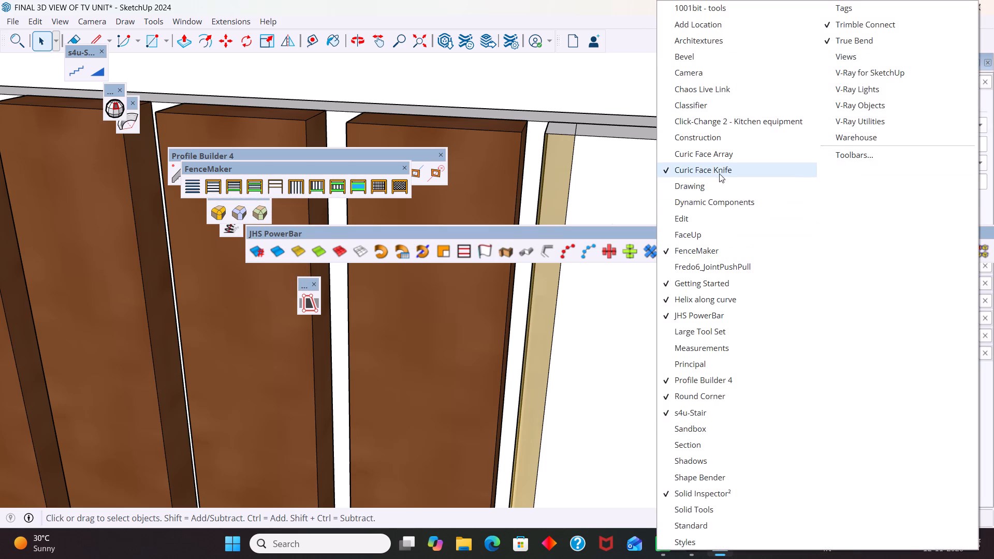
{"action": "left_click", "coordinate": [720, 173]}
{"action": "right_click", "coordinate": [685, 39]}
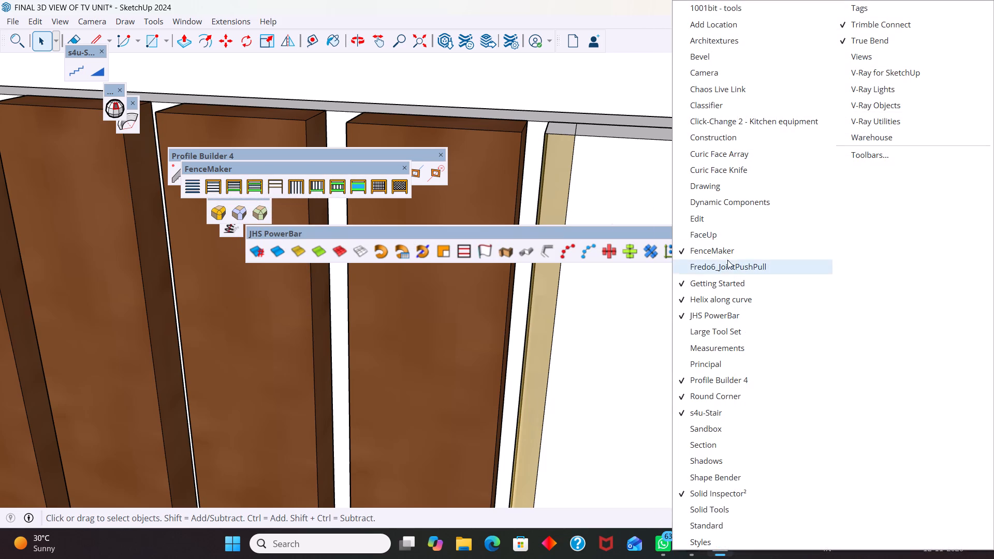
{"action": "left_click", "coordinate": [727, 254]}
{"action": "right_click", "coordinate": [694, 49]}
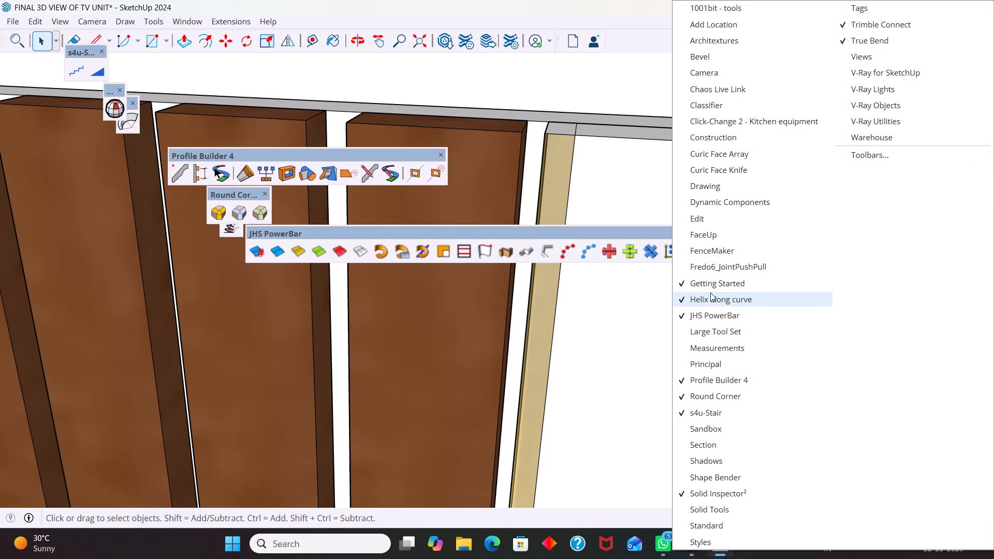
{"action": "left_click", "coordinate": [710, 291]}
{"action": "right_click", "coordinate": [650, 20]}
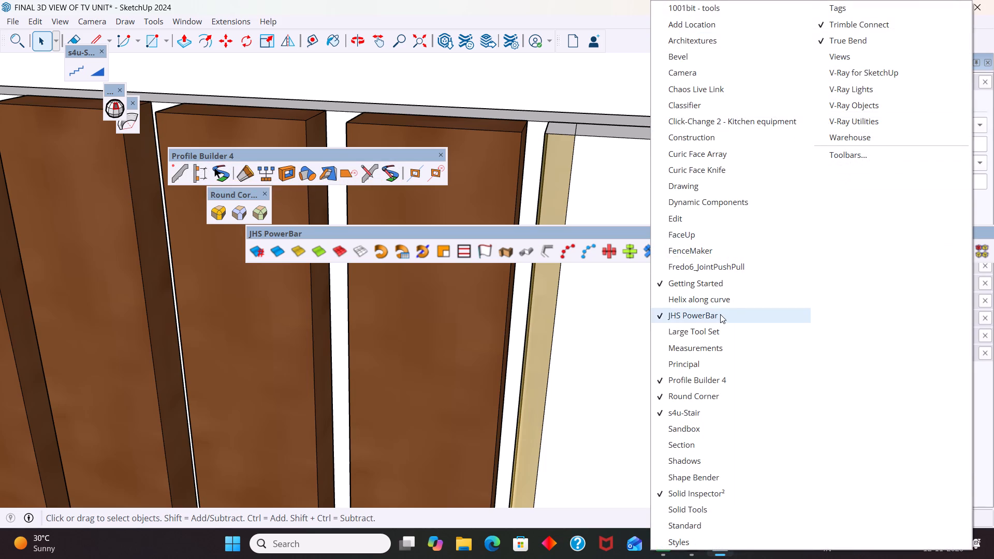
{"action": "left_click", "coordinate": [721, 314]}
Hide the remaining floating Solid Inspector², True Bend, Profile Builder 4, Round Corner and s4u-Stair toolbars.
{"action": "right_click", "coordinate": [669, 52]}
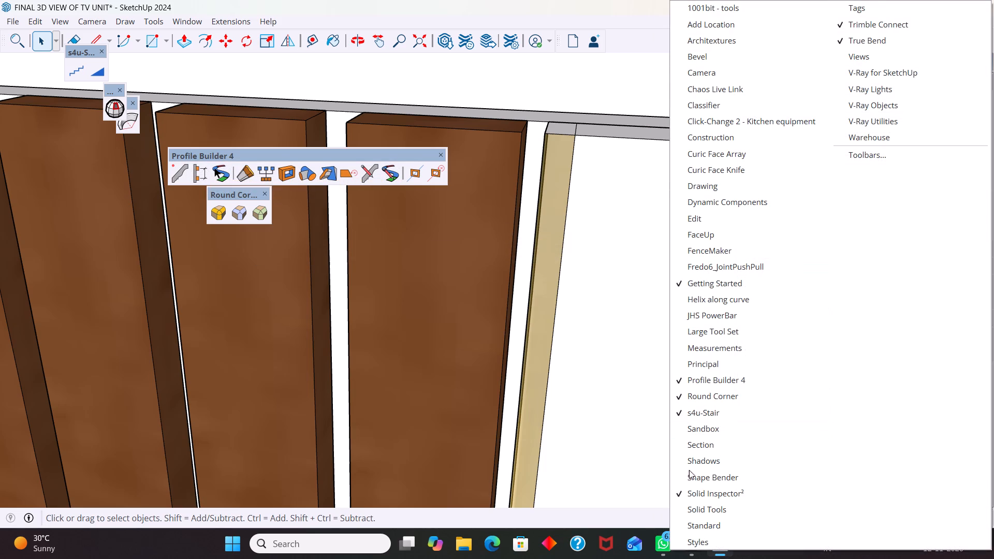
{"action": "left_click", "coordinate": [697, 494]}
{"action": "right_click", "coordinate": [670, 46]}
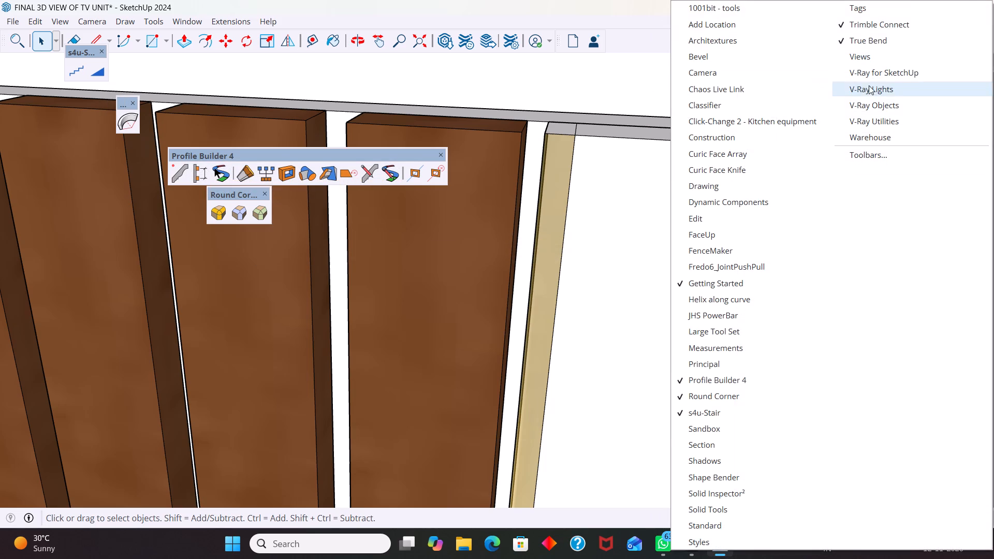
{"action": "left_click", "coordinate": [888, 42]}
{"action": "right_click", "coordinate": [667, 91]}
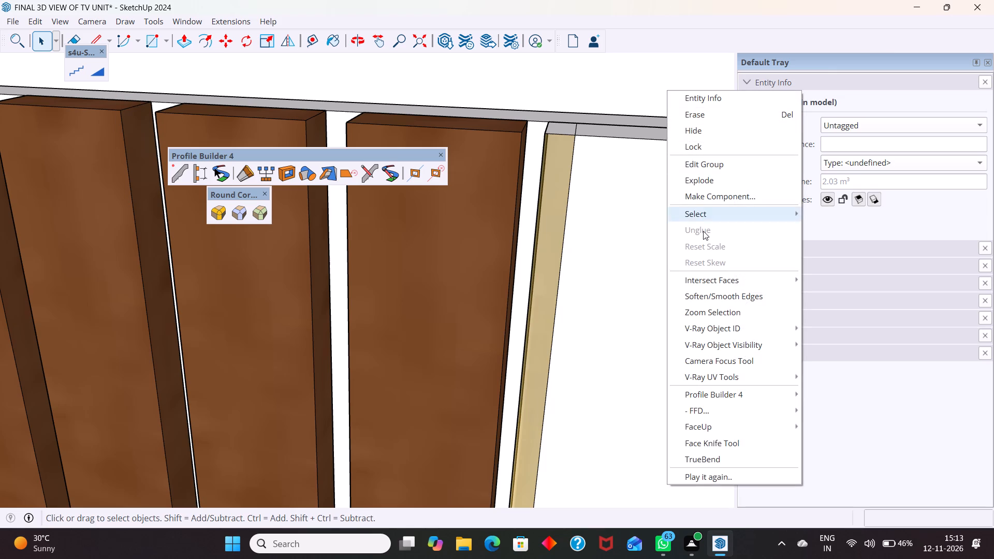
{"action": "left_click", "coordinate": [645, 29]}
{"action": "right_click", "coordinate": [645, 29]}
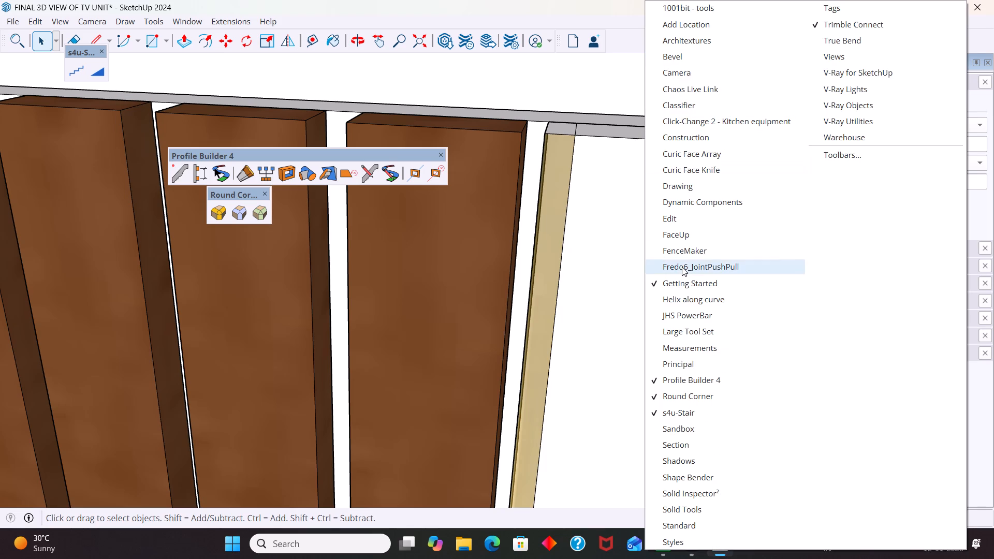
{"action": "left_click", "coordinate": [647, 377]}
{"action": "right_click", "coordinate": [692, 19]}
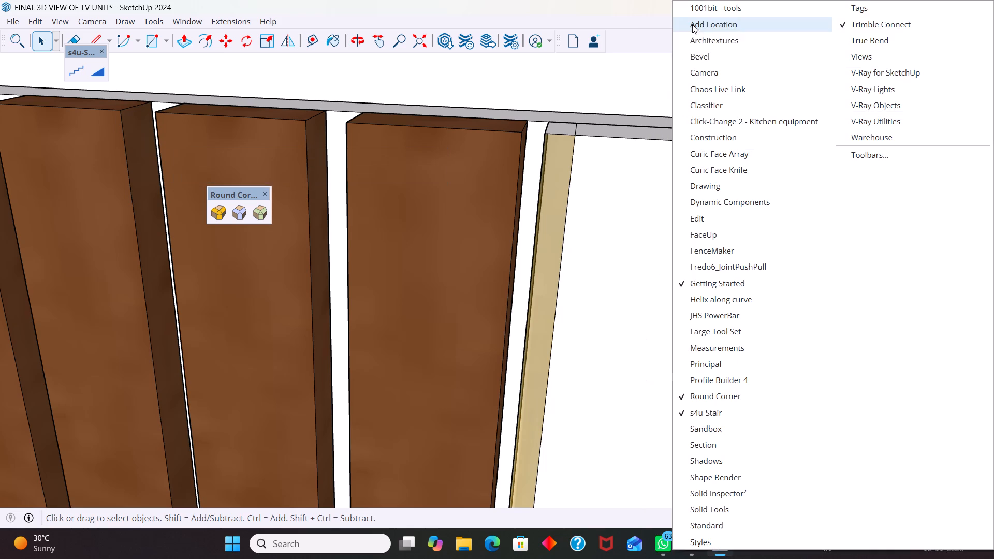
{"action": "left_click", "coordinate": [688, 400]}
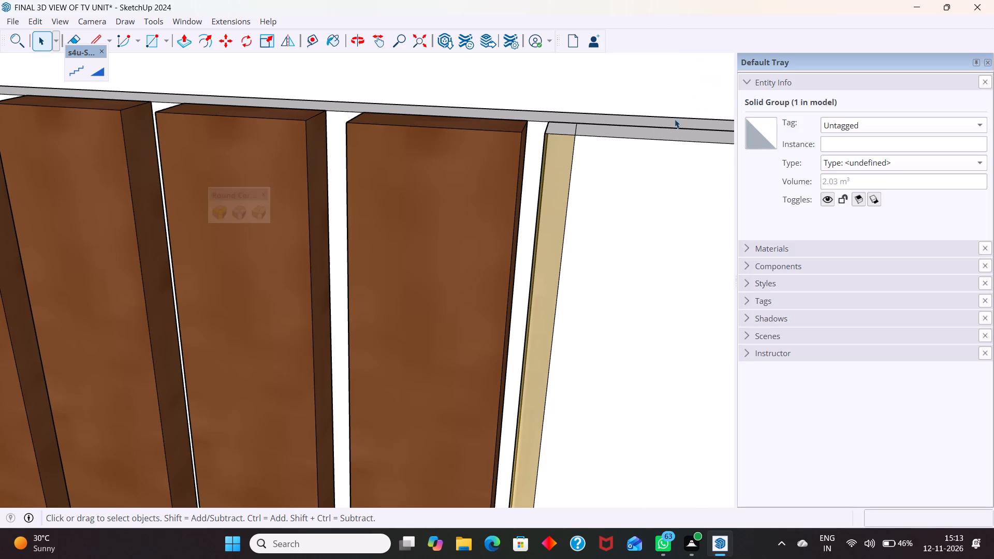
{"action": "right_click", "coordinate": [674, 40]}
{"action": "left_click", "coordinate": [674, 407]}
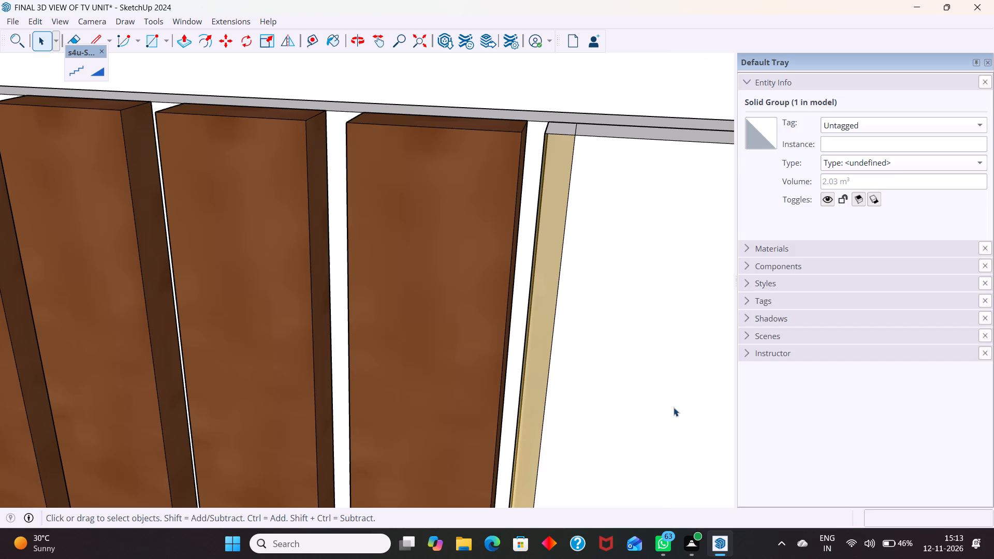
Examine the top edge of the white back panel and the upper ends of its gold strips.
{"action": "scroll", "coordinate": [558, 202], "scroll_direction": "down", "scroll_amount": 10}
{"action": "scroll", "coordinate": [533, 103], "scroll_direction": "down", "scroll_amount": 3}
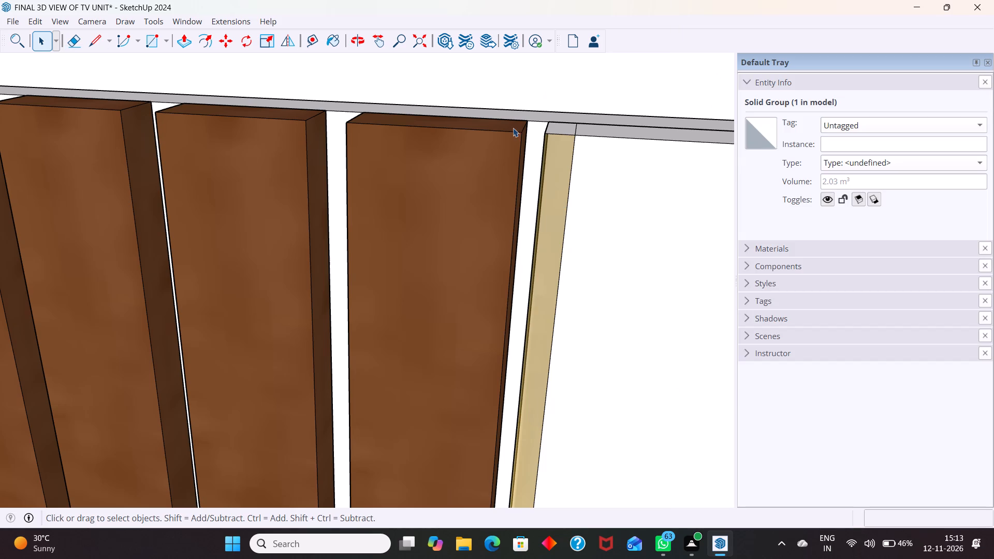
{"action": "scroll", "coordinate": [513, 128], "scroll_direction": "down", "scroll_amount": 2}
{"action": "scroll", "coordinate": [540, 186], "scroll_direction": "down", "scroll_amount": 6}
{"action": "scroll", "coordinate": [467, 140], "scroll_direction": "down", "scroll_amount": 12}
{"action": "scroll", "coordinate": [486, 211], "scroll_direction": "up", "scroll_amount": 3}
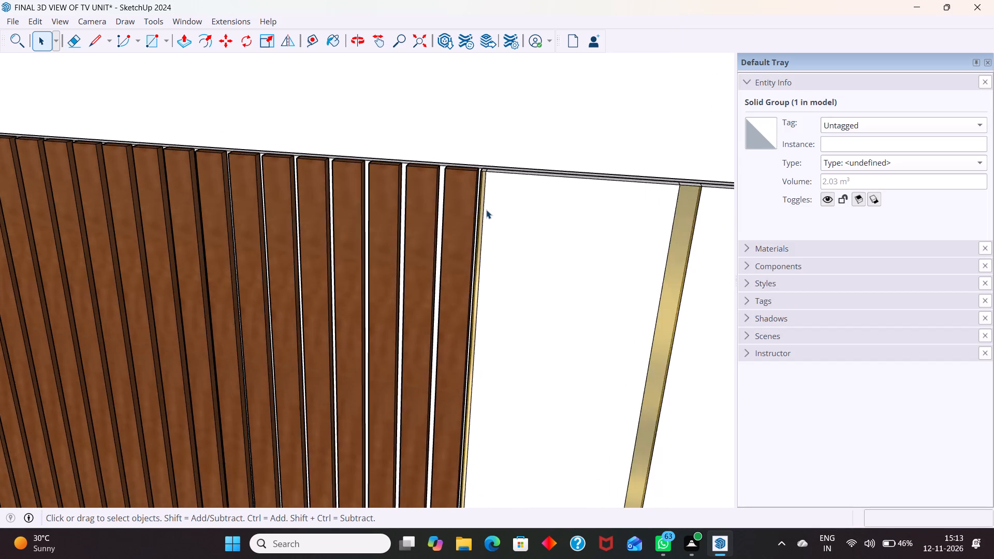
{"action": "middle_click_drag", "start_coordinate": [489, 168], "coordinate": [463, 202]}
{"action": "scroll", "coordinate": [391, 143], "scroll_direction": "down", "scroll_amount": 11}
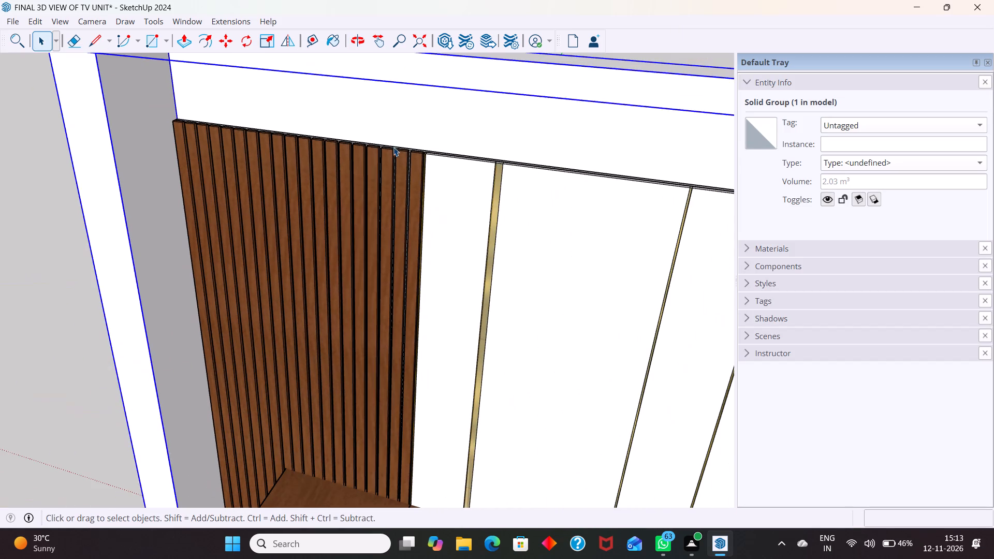
{"action": "scroll", "coordinate": [772, 168], "scroll_direction": "up", "scroll_amount": 5}
{"action": "scroll", "coordinate": [708, 194], "scroll_direction": "up", "scroll_amount": 11}
{"action": "scroll", "coordinate": [670, 174], "scroll_direction": "up", "scroll_amount": 5}
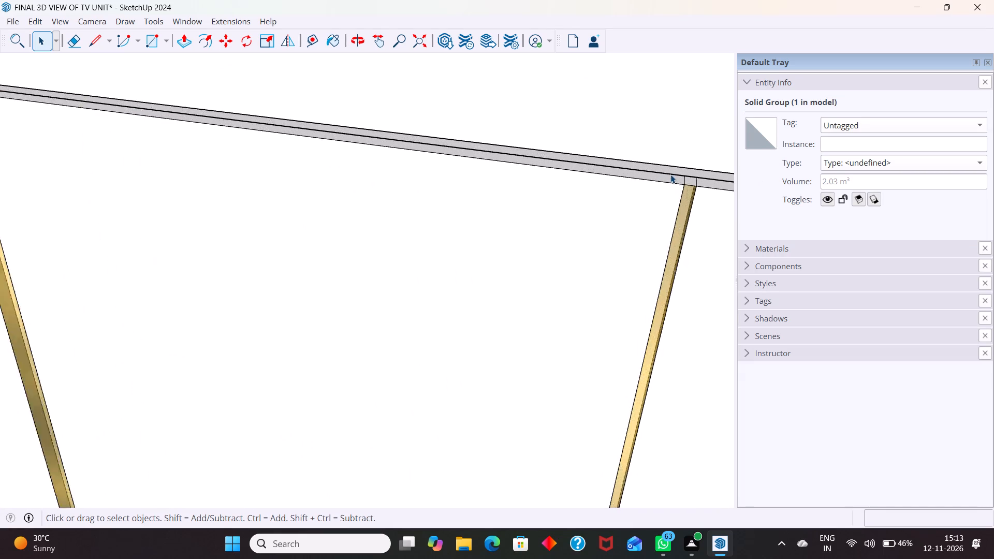
{"action": "scroll", "coordinate": [680, 174], "scroll_direction": "up", "scroll_amount": 8}
{"action": "scroll", "coordinate": [557, 167], "scroll_direction": "down", "scroll_amount": 13}
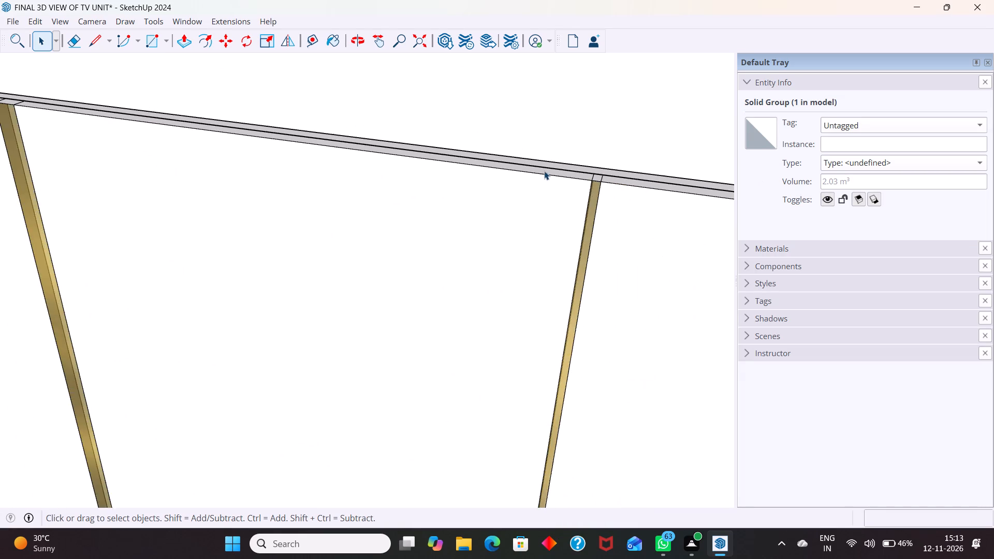
{"action": "scroll", "coordinate": [542, 170], "scroll_direction": "down", "scroll_amount": 11}
{"action": "scroll", "coordinate": [588, 158], "scroll_direction": "down", "scroll_amount": 5}
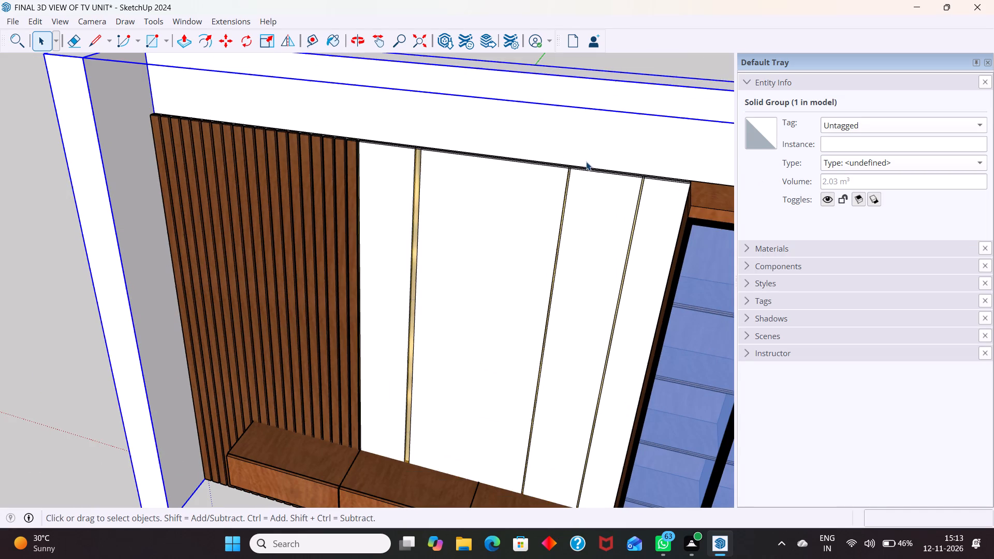
{"action": "key", "text": "v"}
{"action": "key", "text": "space"}
Open the back panel group for editing at the top of the gold strip nearest the wooden slats.
{"action": "scroll", "coordinate": [407, 172], "scroll_direction": "up", "scroll_amount": 16}
{"action": "middle_click_drag", "start_coordinate": [447, 108], "coordinate": [443, 163]}
{"action": "scroll", "coordinate": [440, 162], "scroll_direction": "up", "scroll_amount": 3}
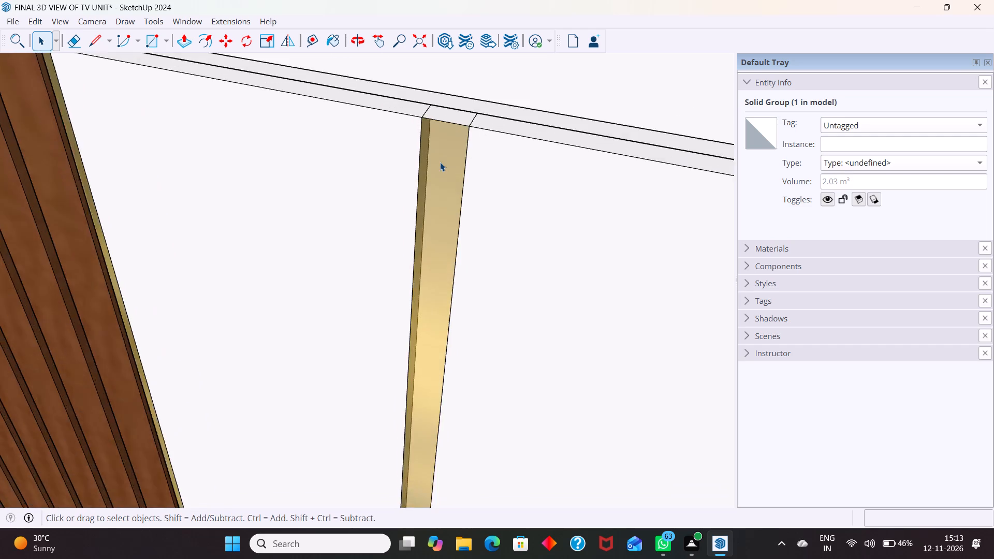
{"action": "scroll", "coordinate": [440, 162], "scroll_direction": "up", "scroll_amount": 4}
{"action": "scroll", "coordinate": [435, 105], "scroll_direction": "up", "scroll_amount": 3}
{"action": "left_click", "coordinate": [441, 90]}
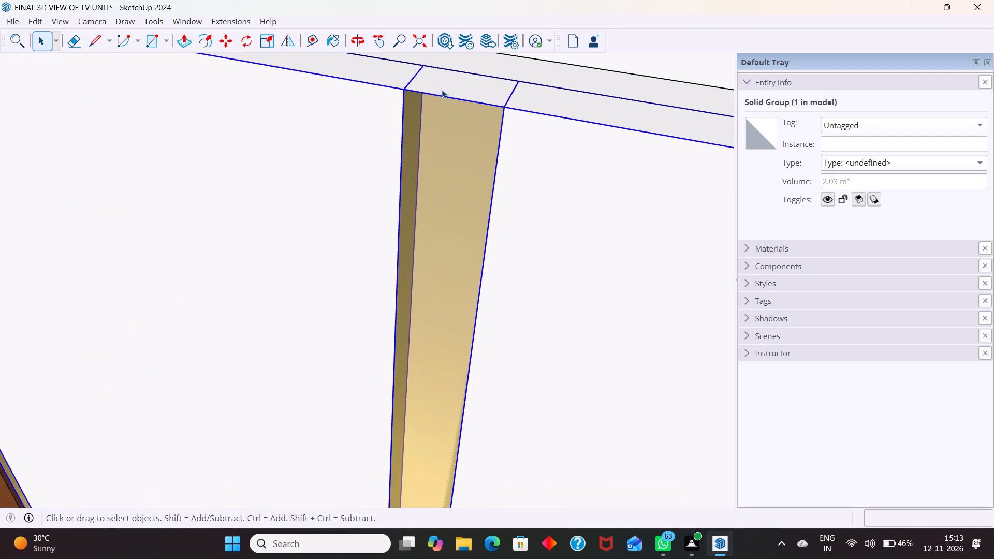
{"action": "triple_click", "coordinate": [442, 90]}
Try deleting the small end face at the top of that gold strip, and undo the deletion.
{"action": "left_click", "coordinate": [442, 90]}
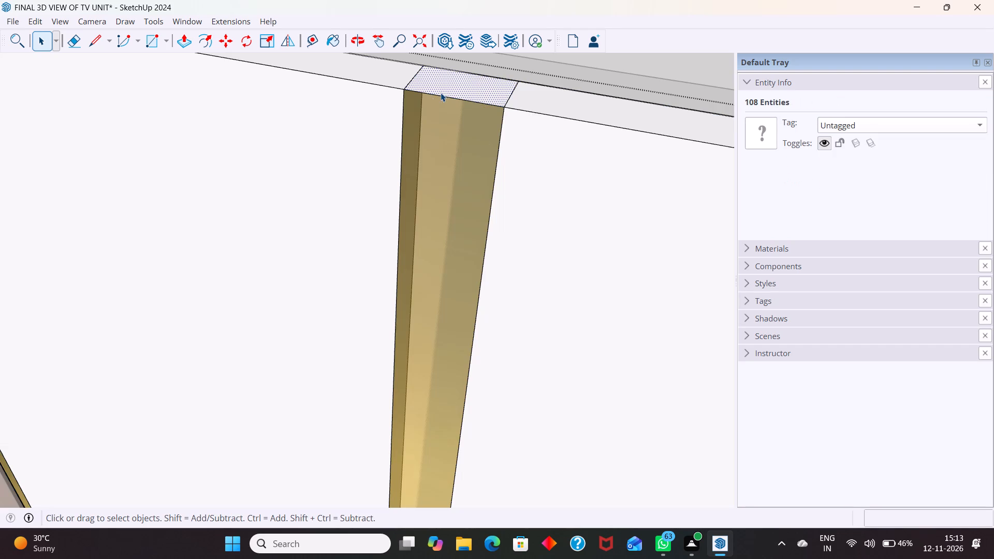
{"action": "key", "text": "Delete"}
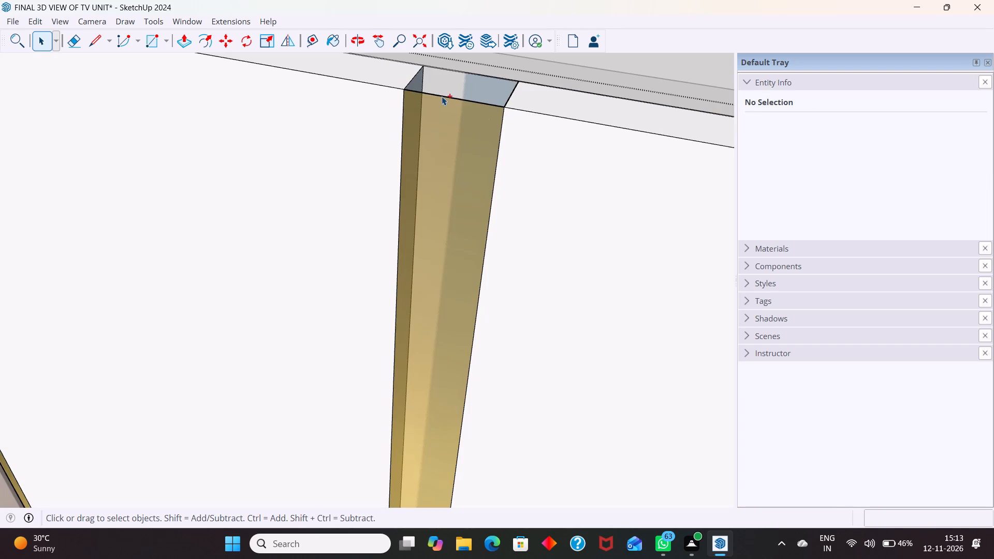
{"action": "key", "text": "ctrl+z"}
Examine the back panel's gold strips up close and within the whole TV unit from several angles.
{"action": "scroll", "coordinate": [441, 96], "scroll_direction": "down", "scroll_amount": 13}
{"action": "scroll", "coordinate": [399, 109], "scroll_direction": "down", "scroll_amount": 13}
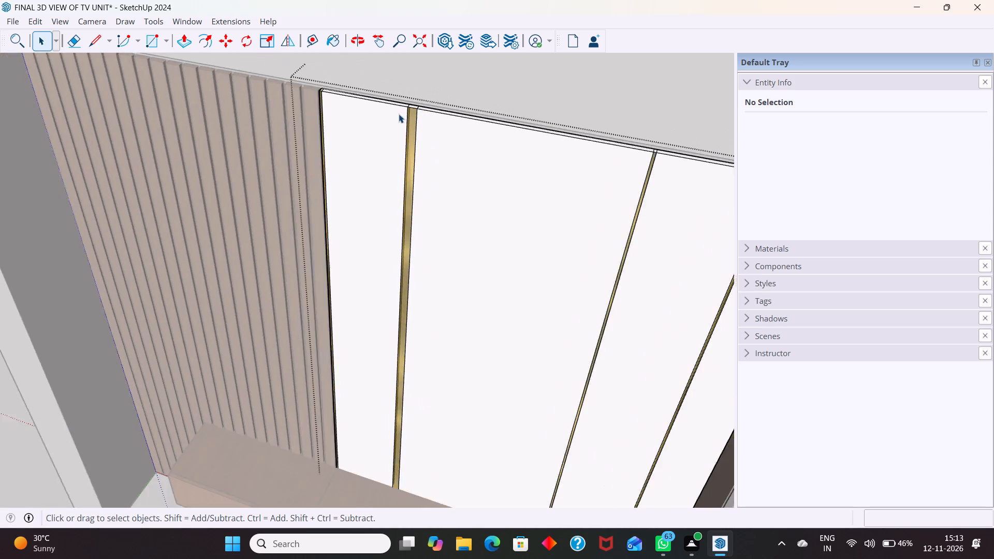
{"action": "scroll", "coordinate": [399, 114], "scroll_direction": "down", "scroll_amount": 7}
{"action": "scroll", "coordinate": [584, 135], "scroll_direction": "up", "scroll_amount": 10}
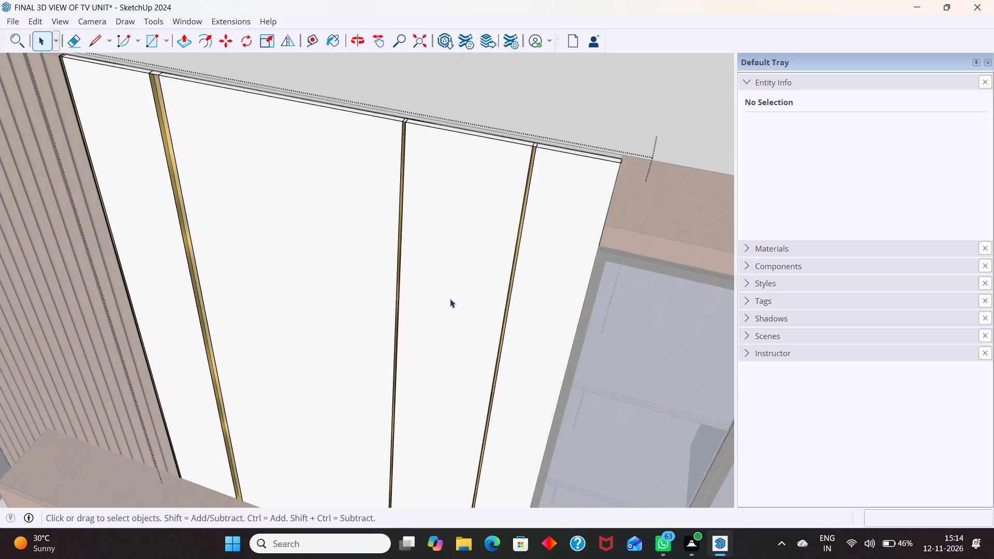
{"action": "scroll", "coordinate": [457, 298], "scroll_direction": "down", "scroll_amount": 3}
{"action": "scroll", "coordinate": [368, 197], "scroll_direction": "down", "scroll_amount": 9}
{"action": "scroll", "coordinate": [383, 251], "scroll_direction": "down", "scroll_amount": 13}
{"action": "left_click", "coordinate": [736, 250]}
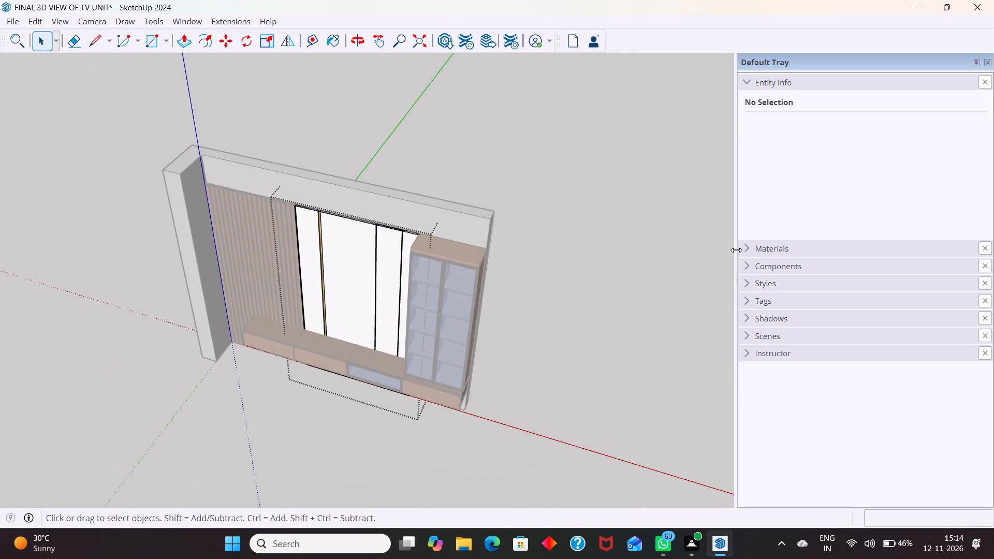
{"action": "middle_click_drag", "start_coordinate": [309, 417], "coordinate": [473, 285]}
{"action": "scroll", "coordinate": [478, 232], "scroll_direction": "up", "scroll_amount": 6}
{"action": "middle_click_drag", "start_coordinate": [383, 326], "coordinate": [265, 365]}
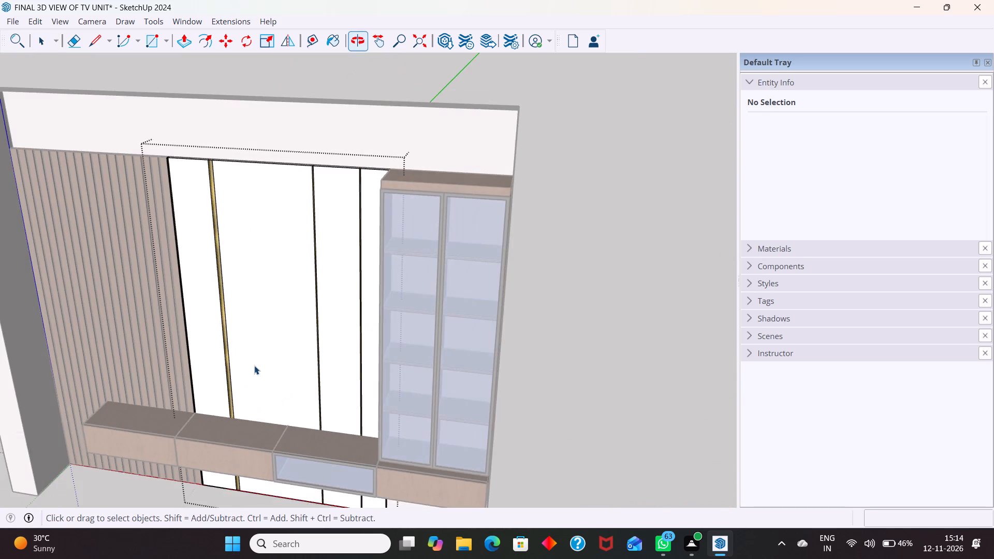
{"action": "scroll", "coordinate": [242, 364], "scroll_direction": "up", "scroll_amount": 10}
{"action": "middle_click_drag", "start_coordinate": [354, 358], "coordinate": [348, 381]}
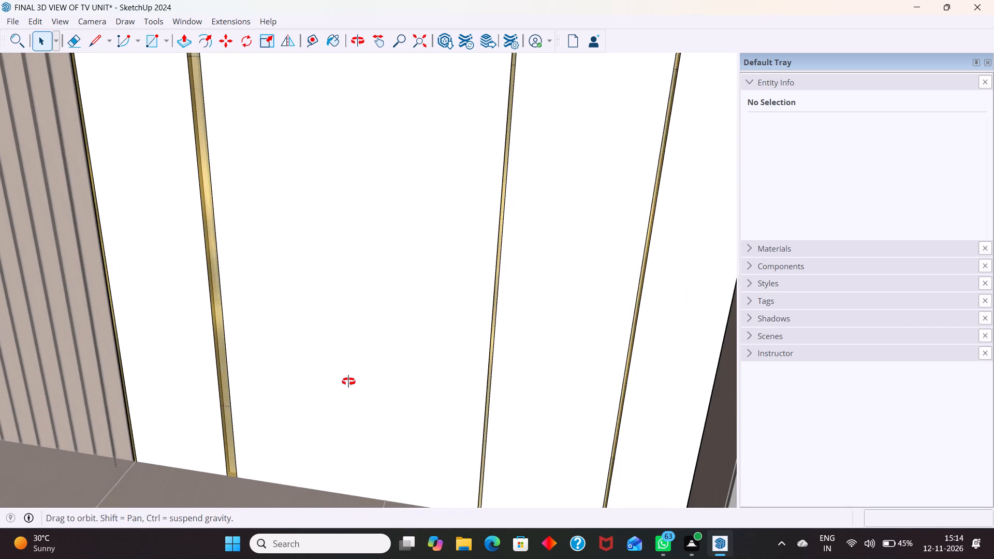
{"action": "middle_click_drag", "start_coordinate": [348, 381], "coordinate": [333, 398]}
{"action": "scroll", "coordinate": [490, 345], "scroll_direction": "up", "scroll_amount": 16}
{"action": "scroll", "coordinate": [470, 378], "scroll_direction": "down", "scroll_amount": 11}
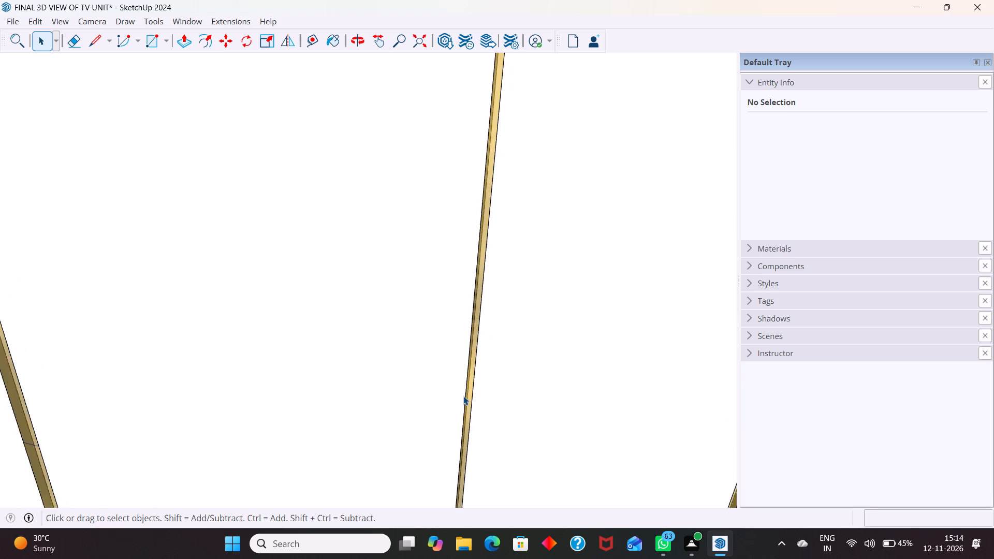
{"action": "scroll", "coordinate": [463, 396], "scroll_direction": "down", "scroll_amount": 20}
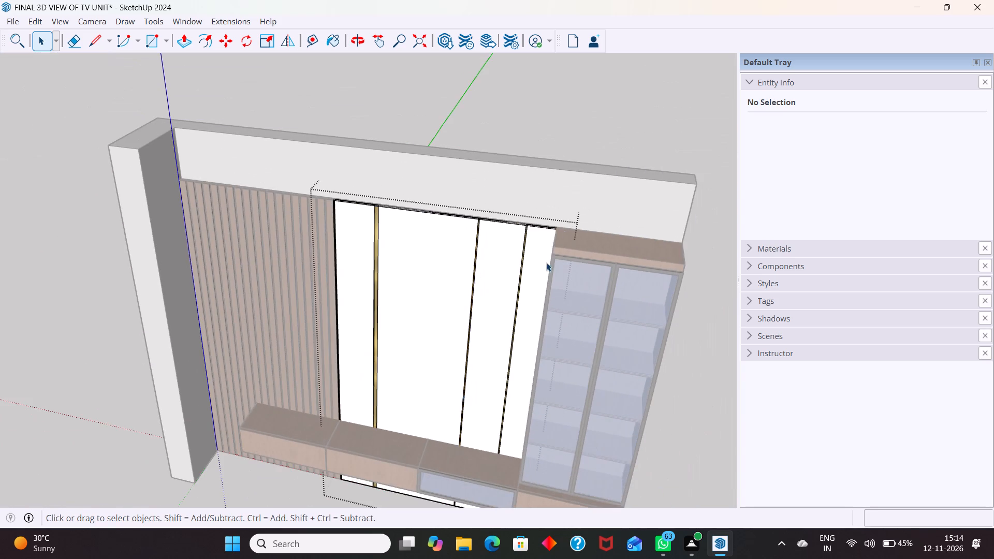
Delete the two short edges crossing the back panel's top face at the gold strip nearest the glass cabinet.
{"action": "scroll", "coordinate": [566, 220], "scroll_direction": "up", "scroll_amount": 5}
{"action": "scroll", "coordinate": [518, 273], "scroll_direction": "up", "scroll_amount": 4}
{"action": "middle_click_drag", "start_coordinate": [430, 271], "coordinate": [436, 326]}
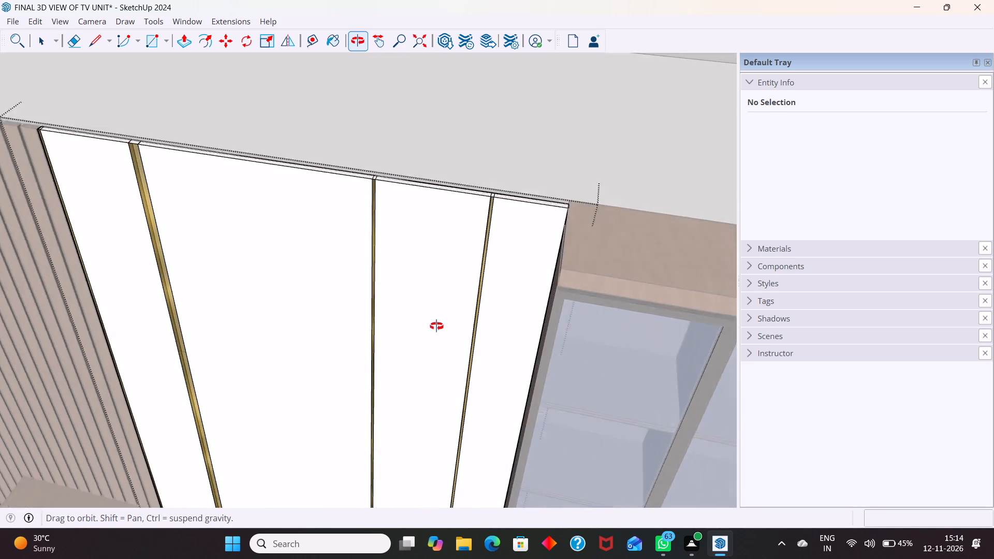
{"action": "middle_click_drag", "start_coordinate": [436, 326], "coordinate": [407, 366]}
{"action": "scroll", "coordinate": [502, 186], "scroll_direction": "up", "scroll_amount": 19}
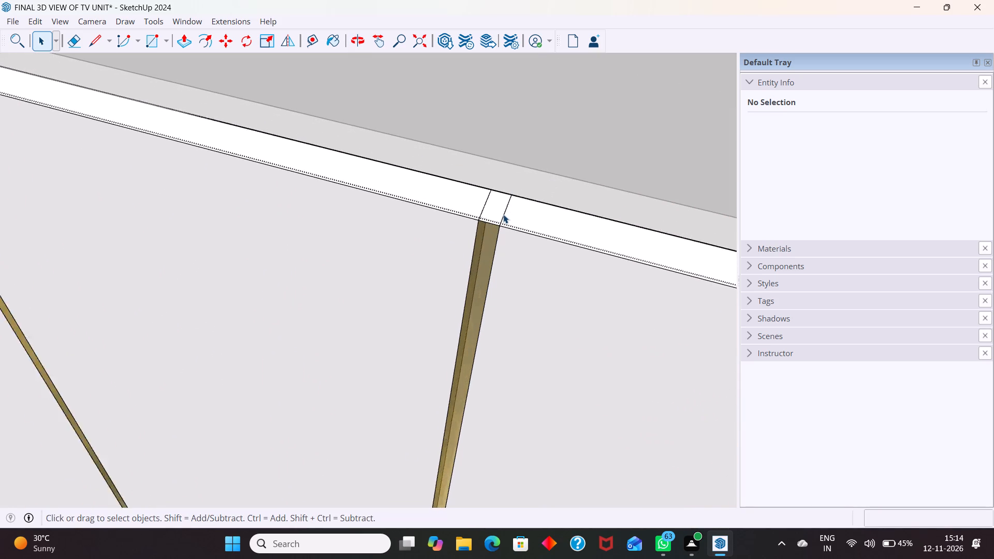
{"action": "scroll", "coordinate": [503, 214], "scroll_direction": "up", "scroll_amount": 3}
{"action": "triple_click", "coordinate": [503, 214]}
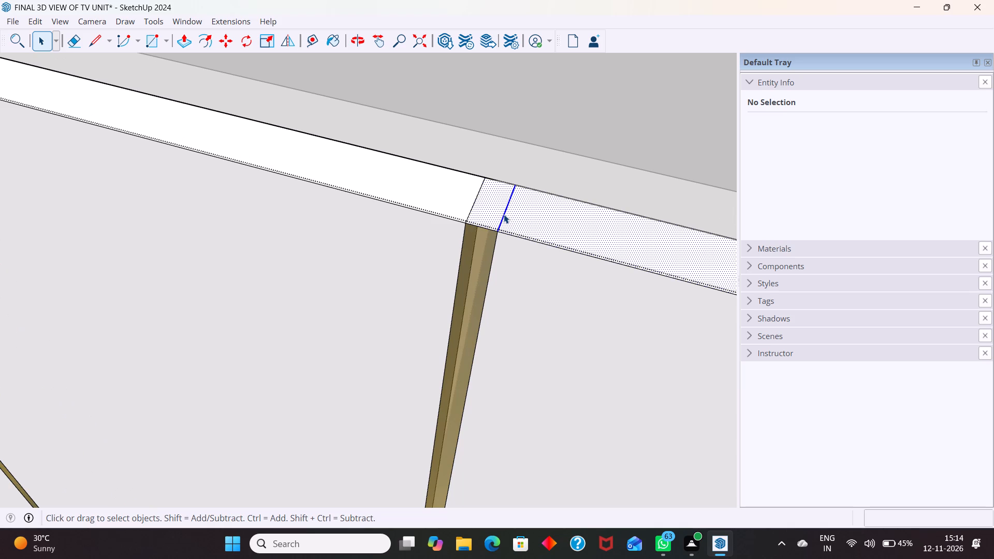
{"action": "scroll", "coordinate": [506, 230], "scroll_direction": "down", "scroll_amount": 4}
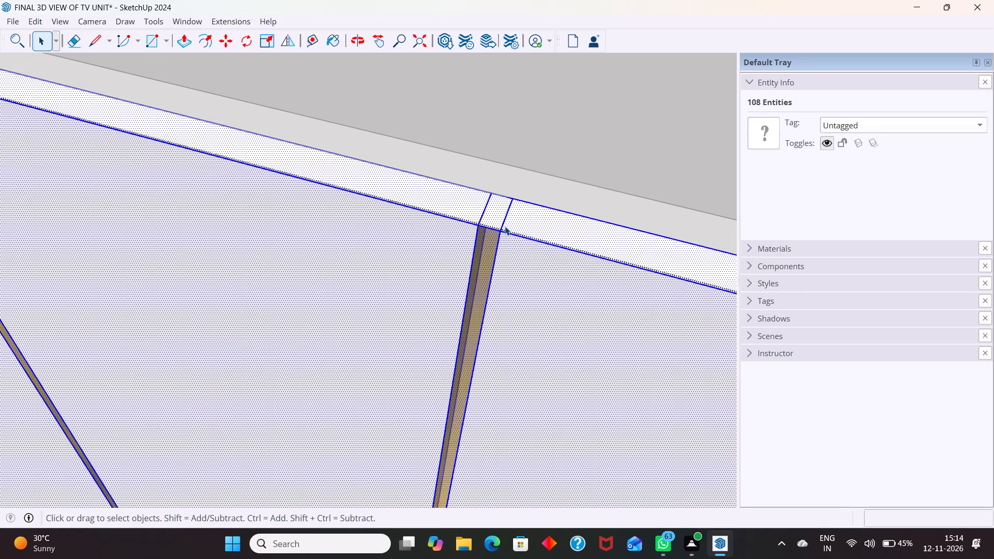
{"action": "scroll", "coordinate": [505, 226], "scroll_direction": "up", "scroll_amount": 1}
{"action": "double_click", "coordinate": [519, 265]}
{"action": "scroll", "coordinate": [504, 213], "scroll_direction": "up", "scroll_amount": 3}
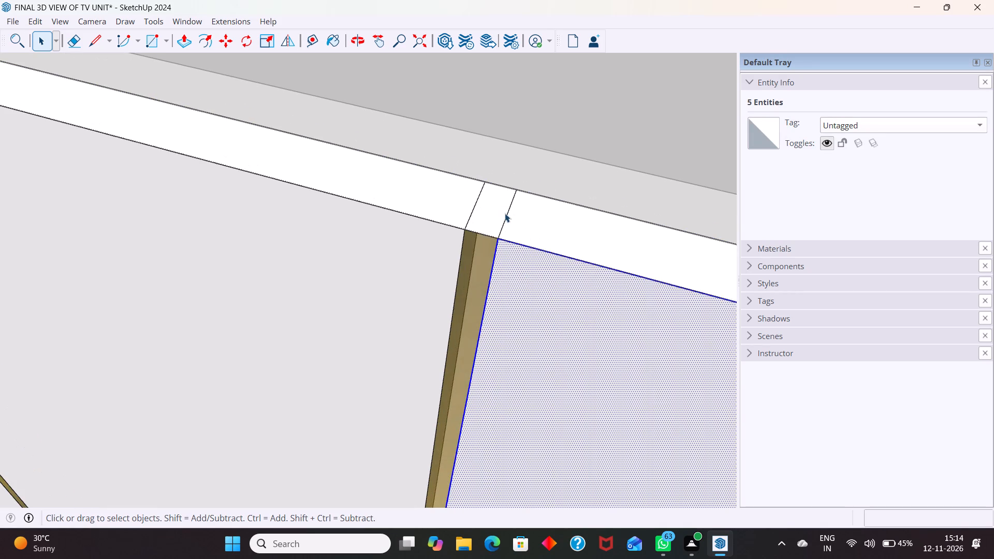
{"action": "left_click", "coordinate": [503, 219]}
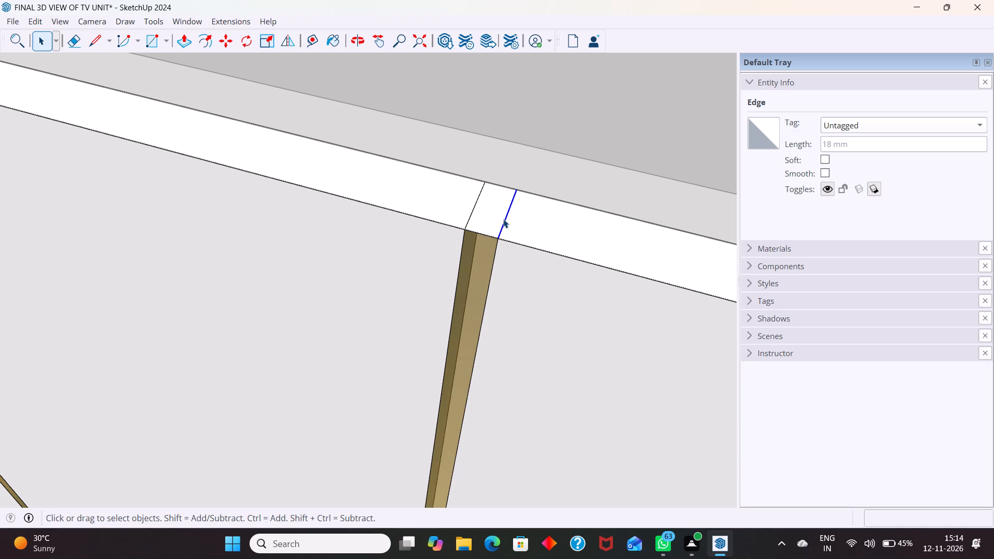
{"action": "key", "text": "Delete"}
{"action": "left_click", "coordinate": [471, 211]}
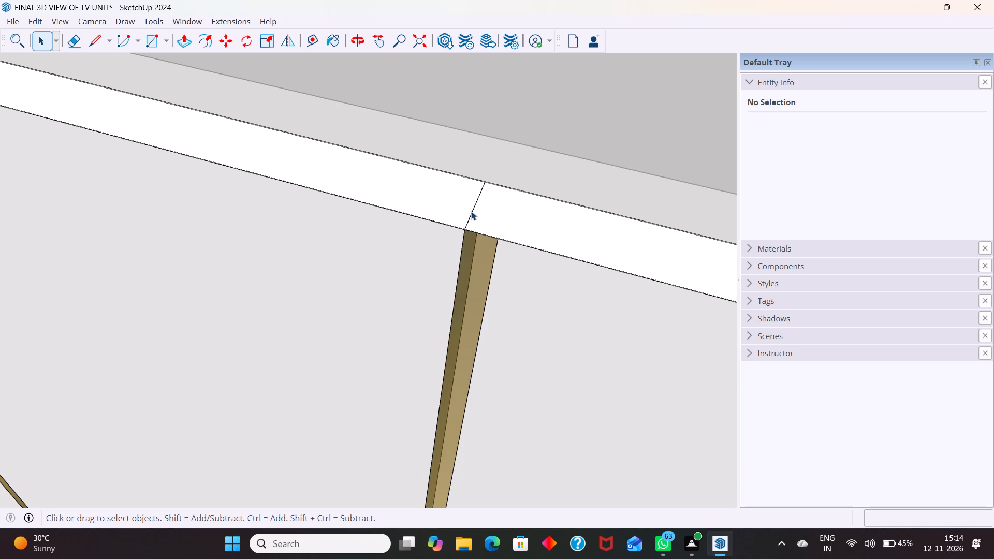
{"action": "key", "text": "Delete"}
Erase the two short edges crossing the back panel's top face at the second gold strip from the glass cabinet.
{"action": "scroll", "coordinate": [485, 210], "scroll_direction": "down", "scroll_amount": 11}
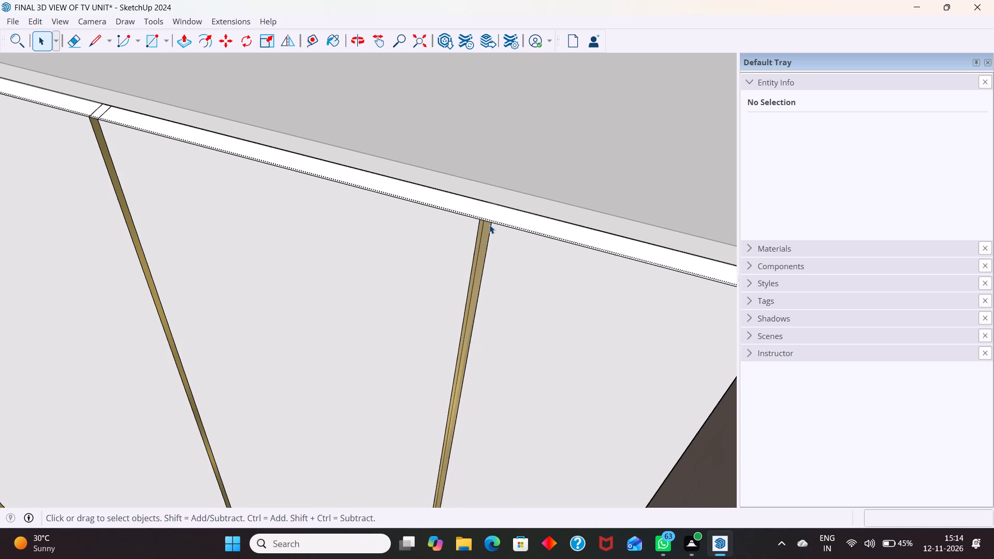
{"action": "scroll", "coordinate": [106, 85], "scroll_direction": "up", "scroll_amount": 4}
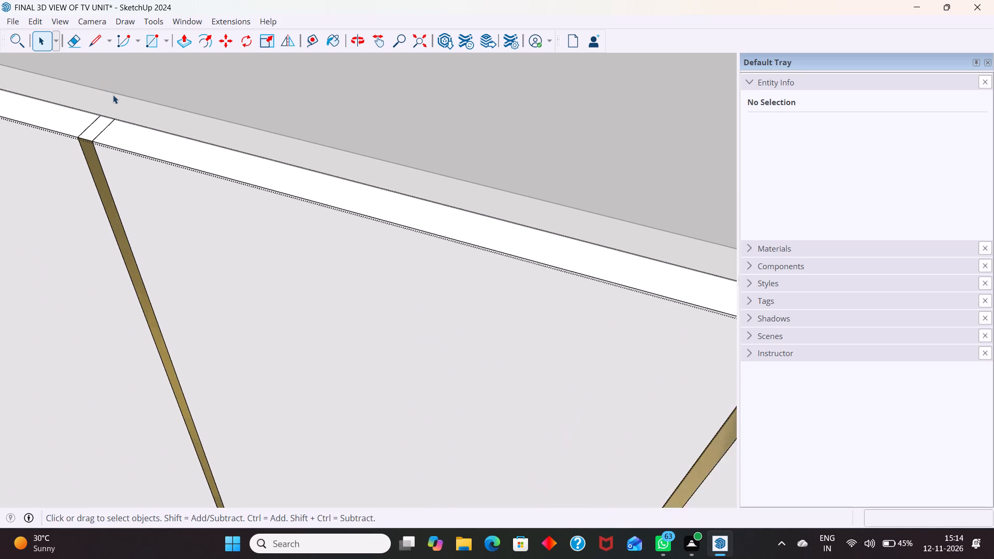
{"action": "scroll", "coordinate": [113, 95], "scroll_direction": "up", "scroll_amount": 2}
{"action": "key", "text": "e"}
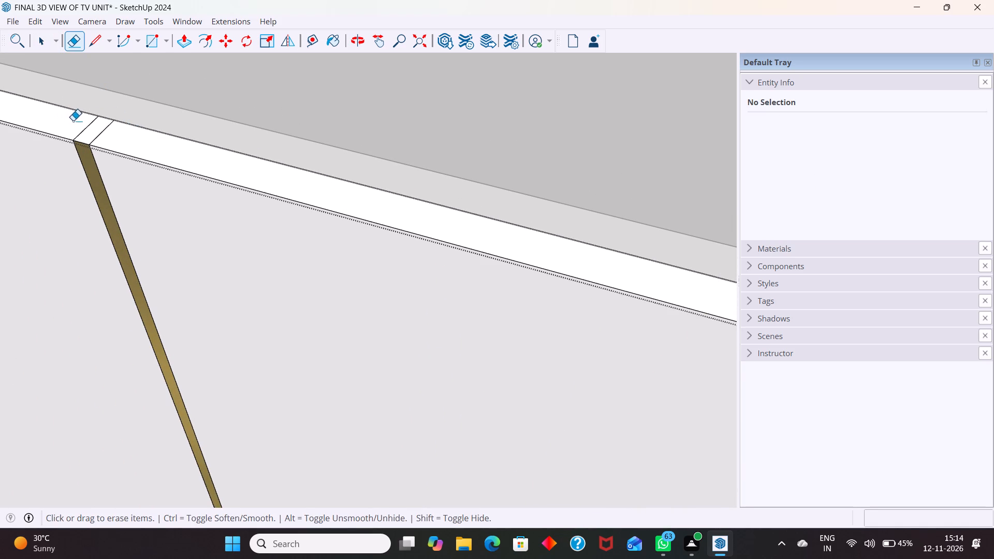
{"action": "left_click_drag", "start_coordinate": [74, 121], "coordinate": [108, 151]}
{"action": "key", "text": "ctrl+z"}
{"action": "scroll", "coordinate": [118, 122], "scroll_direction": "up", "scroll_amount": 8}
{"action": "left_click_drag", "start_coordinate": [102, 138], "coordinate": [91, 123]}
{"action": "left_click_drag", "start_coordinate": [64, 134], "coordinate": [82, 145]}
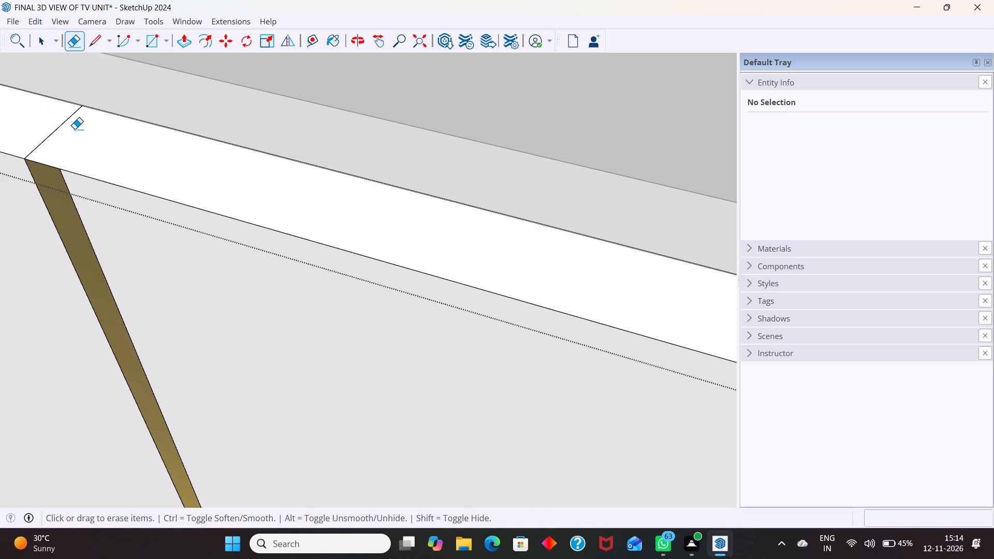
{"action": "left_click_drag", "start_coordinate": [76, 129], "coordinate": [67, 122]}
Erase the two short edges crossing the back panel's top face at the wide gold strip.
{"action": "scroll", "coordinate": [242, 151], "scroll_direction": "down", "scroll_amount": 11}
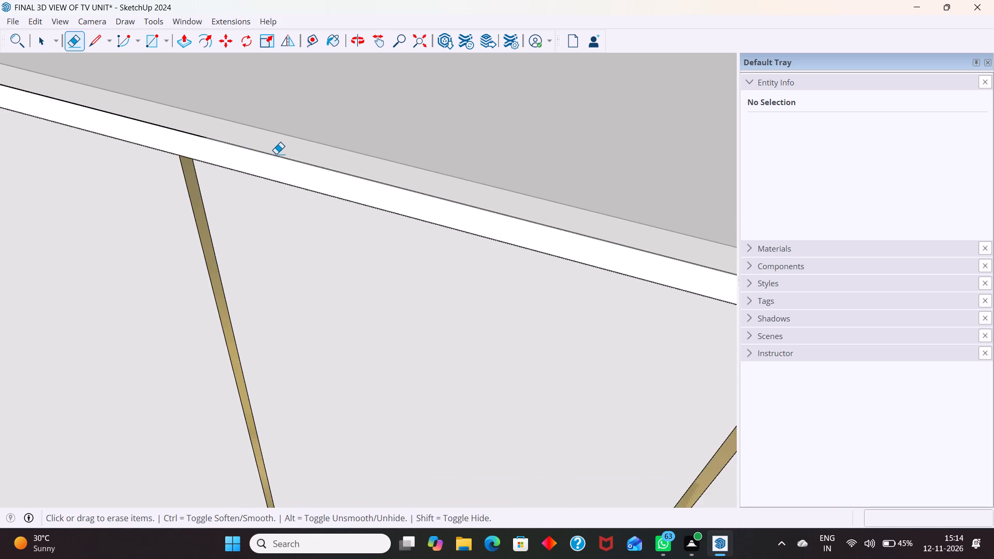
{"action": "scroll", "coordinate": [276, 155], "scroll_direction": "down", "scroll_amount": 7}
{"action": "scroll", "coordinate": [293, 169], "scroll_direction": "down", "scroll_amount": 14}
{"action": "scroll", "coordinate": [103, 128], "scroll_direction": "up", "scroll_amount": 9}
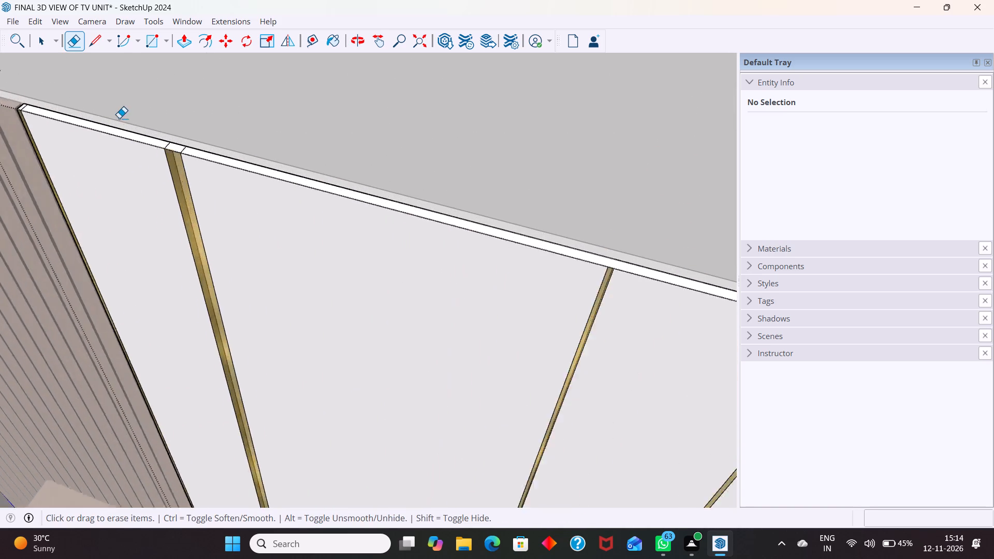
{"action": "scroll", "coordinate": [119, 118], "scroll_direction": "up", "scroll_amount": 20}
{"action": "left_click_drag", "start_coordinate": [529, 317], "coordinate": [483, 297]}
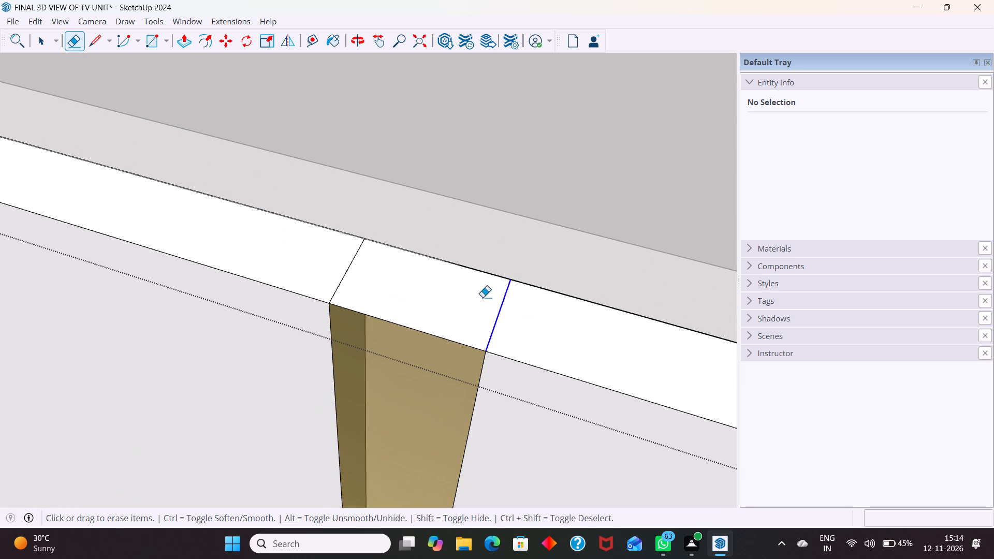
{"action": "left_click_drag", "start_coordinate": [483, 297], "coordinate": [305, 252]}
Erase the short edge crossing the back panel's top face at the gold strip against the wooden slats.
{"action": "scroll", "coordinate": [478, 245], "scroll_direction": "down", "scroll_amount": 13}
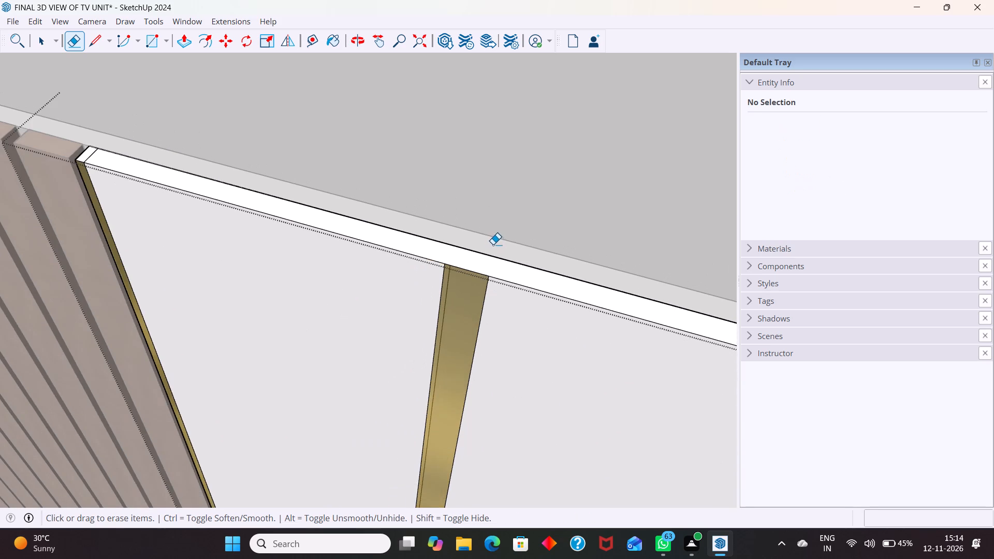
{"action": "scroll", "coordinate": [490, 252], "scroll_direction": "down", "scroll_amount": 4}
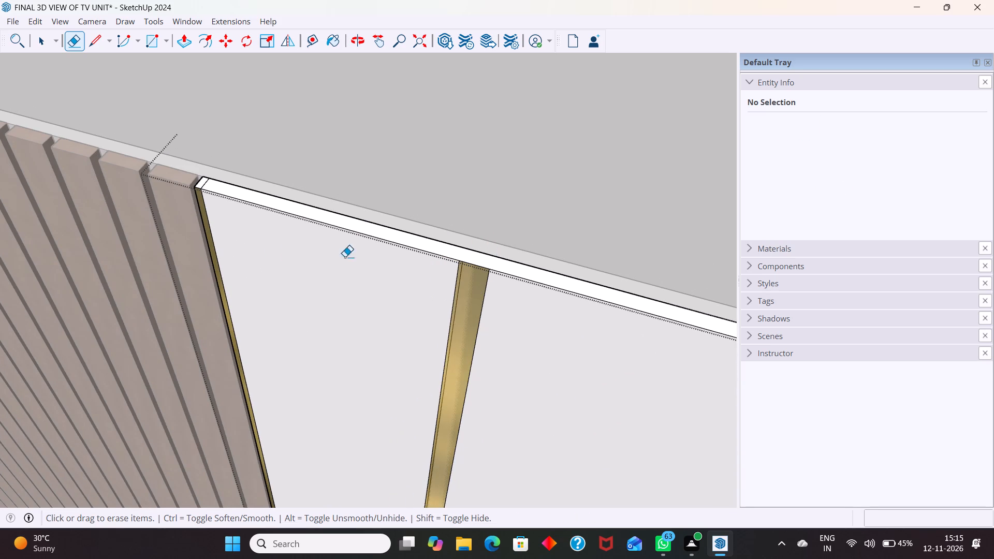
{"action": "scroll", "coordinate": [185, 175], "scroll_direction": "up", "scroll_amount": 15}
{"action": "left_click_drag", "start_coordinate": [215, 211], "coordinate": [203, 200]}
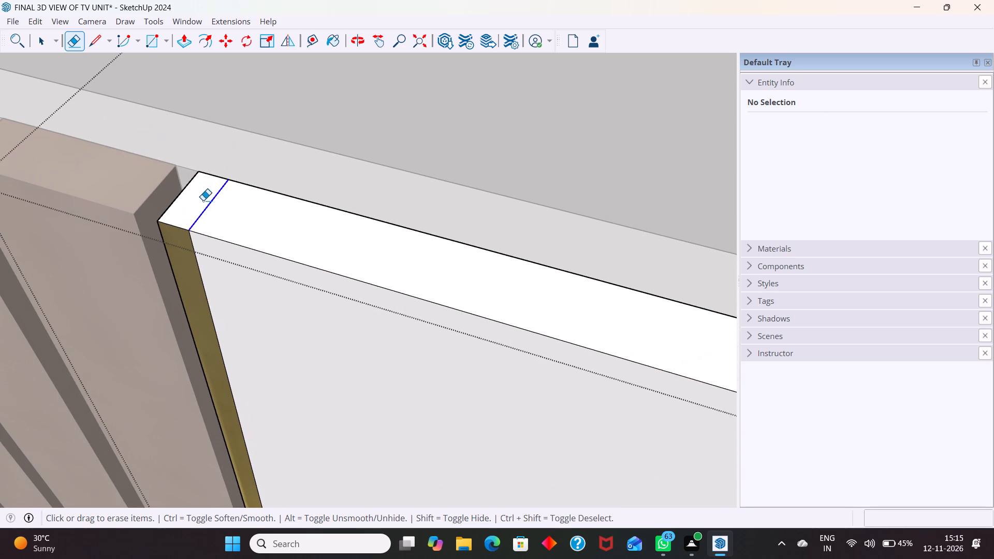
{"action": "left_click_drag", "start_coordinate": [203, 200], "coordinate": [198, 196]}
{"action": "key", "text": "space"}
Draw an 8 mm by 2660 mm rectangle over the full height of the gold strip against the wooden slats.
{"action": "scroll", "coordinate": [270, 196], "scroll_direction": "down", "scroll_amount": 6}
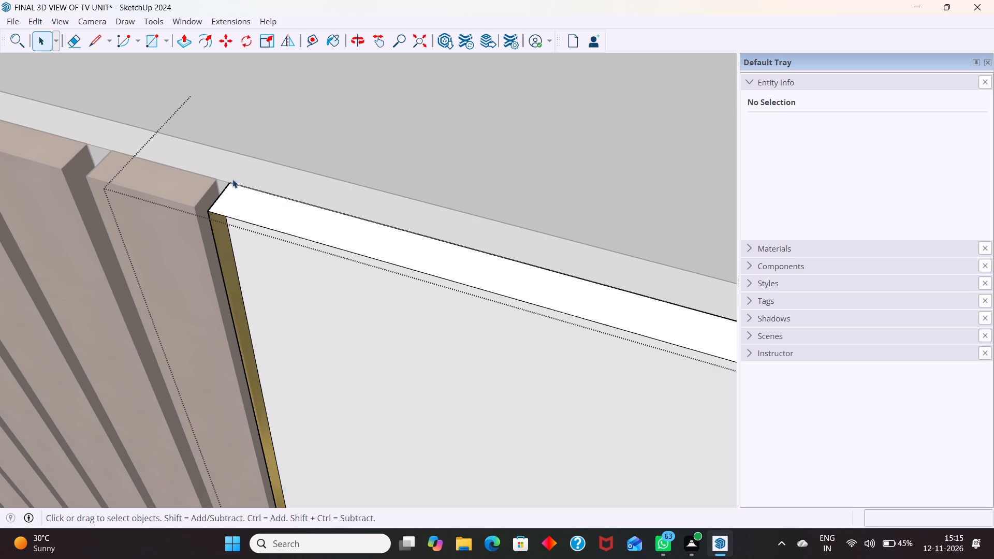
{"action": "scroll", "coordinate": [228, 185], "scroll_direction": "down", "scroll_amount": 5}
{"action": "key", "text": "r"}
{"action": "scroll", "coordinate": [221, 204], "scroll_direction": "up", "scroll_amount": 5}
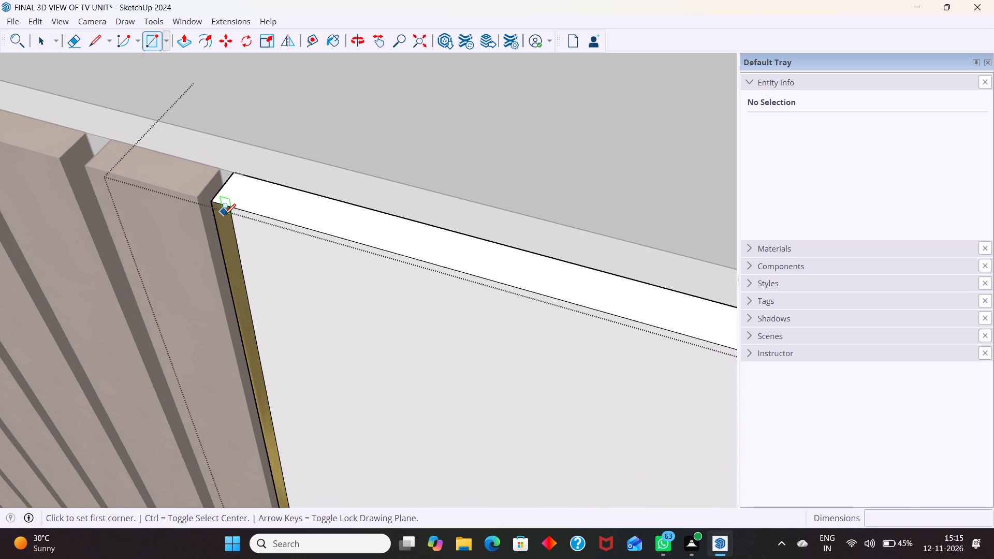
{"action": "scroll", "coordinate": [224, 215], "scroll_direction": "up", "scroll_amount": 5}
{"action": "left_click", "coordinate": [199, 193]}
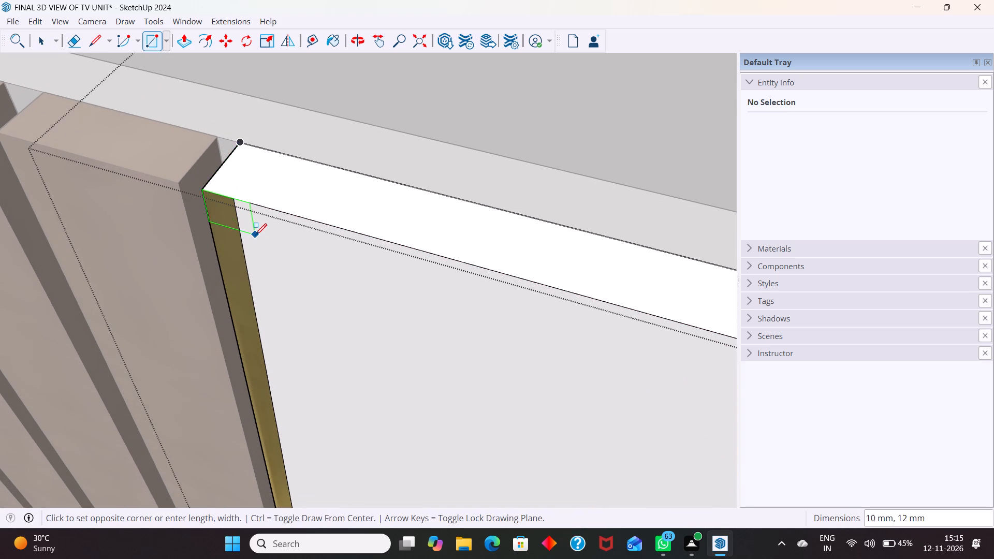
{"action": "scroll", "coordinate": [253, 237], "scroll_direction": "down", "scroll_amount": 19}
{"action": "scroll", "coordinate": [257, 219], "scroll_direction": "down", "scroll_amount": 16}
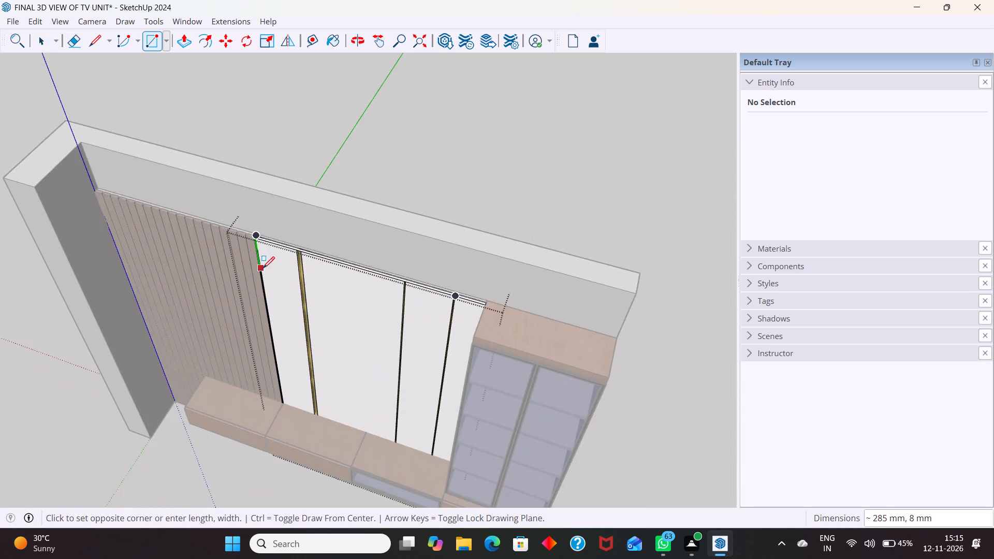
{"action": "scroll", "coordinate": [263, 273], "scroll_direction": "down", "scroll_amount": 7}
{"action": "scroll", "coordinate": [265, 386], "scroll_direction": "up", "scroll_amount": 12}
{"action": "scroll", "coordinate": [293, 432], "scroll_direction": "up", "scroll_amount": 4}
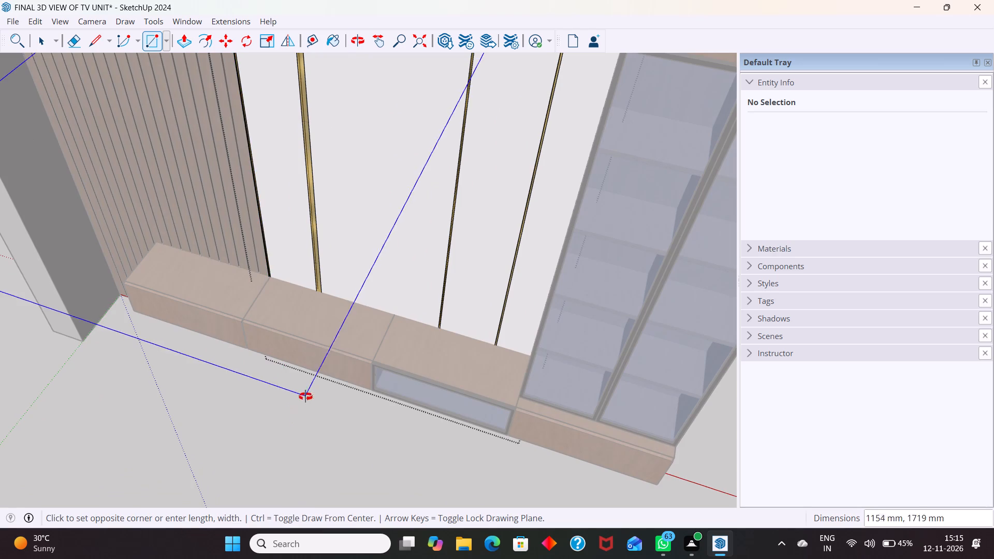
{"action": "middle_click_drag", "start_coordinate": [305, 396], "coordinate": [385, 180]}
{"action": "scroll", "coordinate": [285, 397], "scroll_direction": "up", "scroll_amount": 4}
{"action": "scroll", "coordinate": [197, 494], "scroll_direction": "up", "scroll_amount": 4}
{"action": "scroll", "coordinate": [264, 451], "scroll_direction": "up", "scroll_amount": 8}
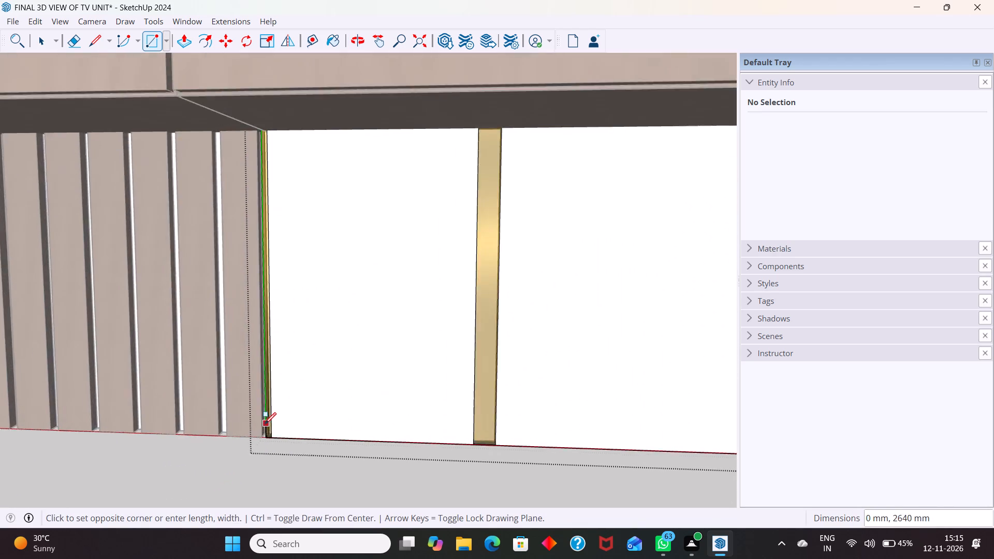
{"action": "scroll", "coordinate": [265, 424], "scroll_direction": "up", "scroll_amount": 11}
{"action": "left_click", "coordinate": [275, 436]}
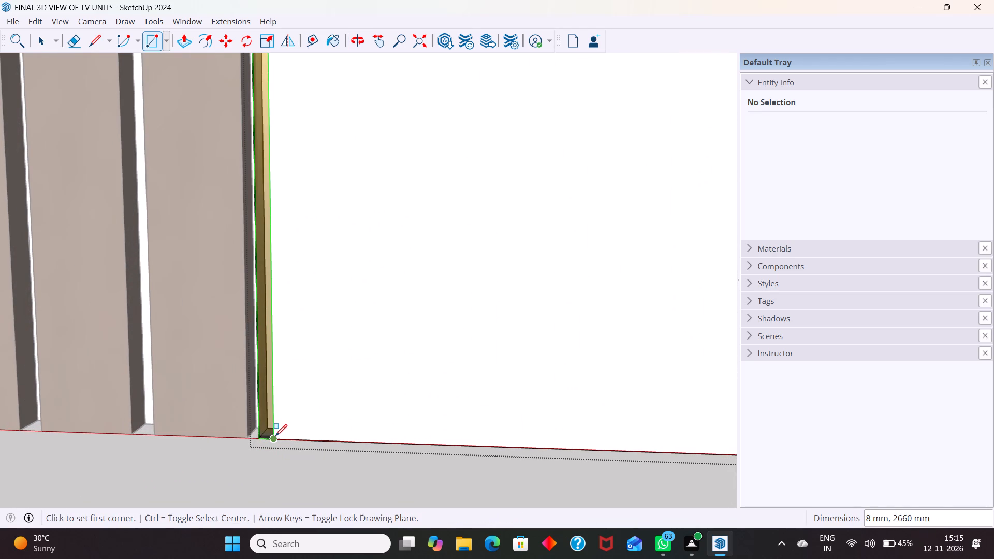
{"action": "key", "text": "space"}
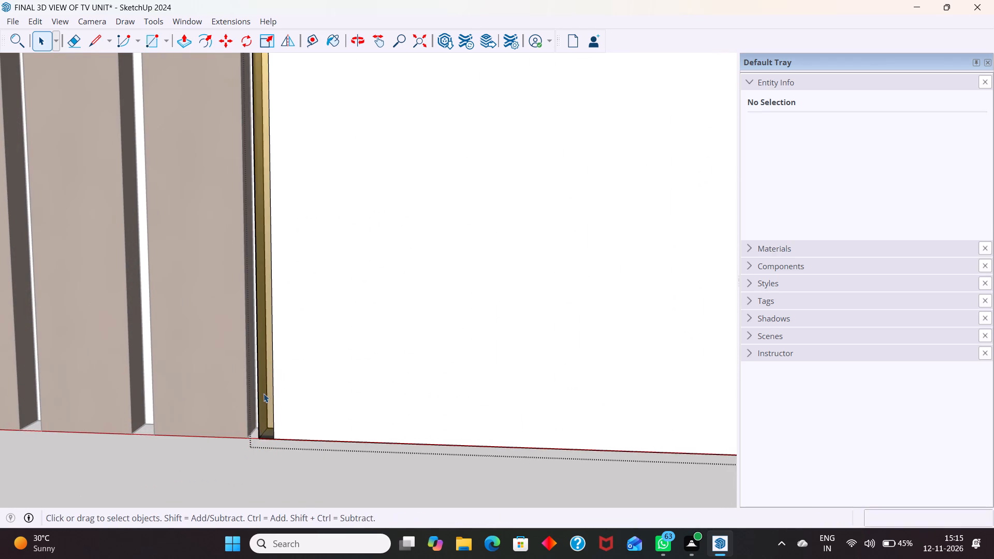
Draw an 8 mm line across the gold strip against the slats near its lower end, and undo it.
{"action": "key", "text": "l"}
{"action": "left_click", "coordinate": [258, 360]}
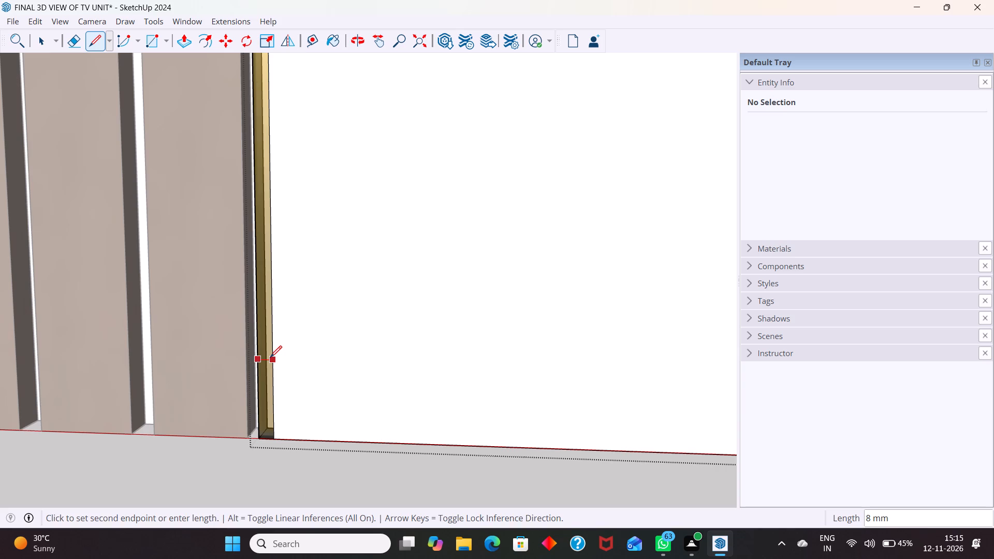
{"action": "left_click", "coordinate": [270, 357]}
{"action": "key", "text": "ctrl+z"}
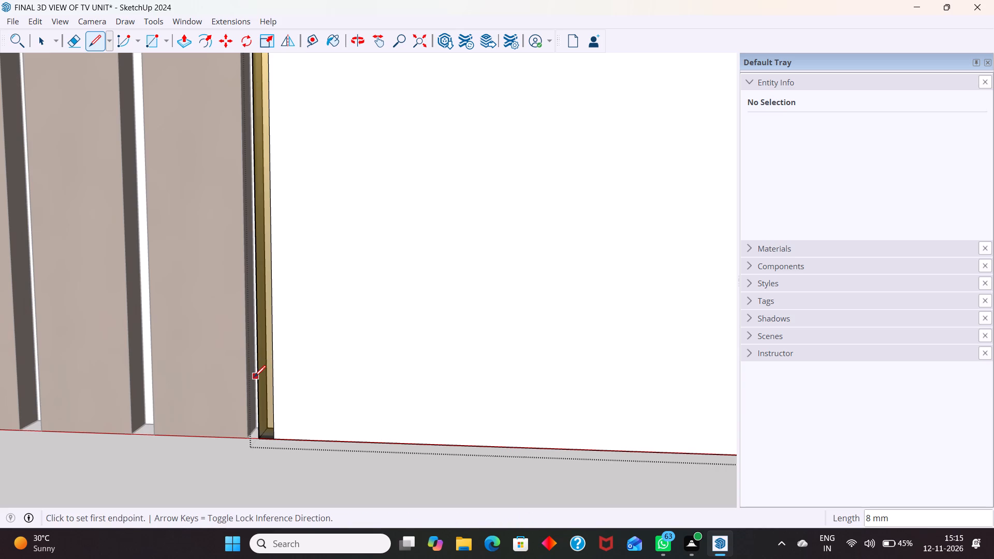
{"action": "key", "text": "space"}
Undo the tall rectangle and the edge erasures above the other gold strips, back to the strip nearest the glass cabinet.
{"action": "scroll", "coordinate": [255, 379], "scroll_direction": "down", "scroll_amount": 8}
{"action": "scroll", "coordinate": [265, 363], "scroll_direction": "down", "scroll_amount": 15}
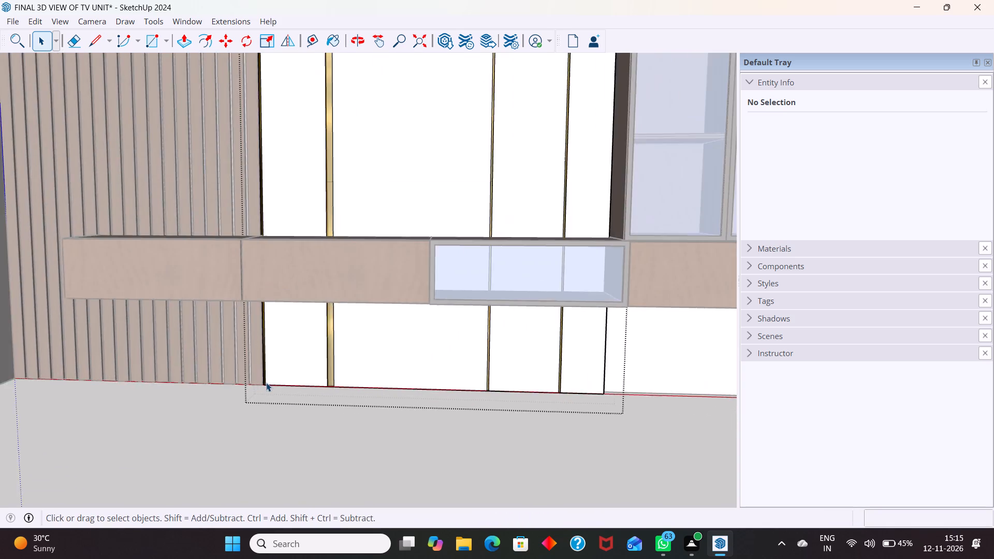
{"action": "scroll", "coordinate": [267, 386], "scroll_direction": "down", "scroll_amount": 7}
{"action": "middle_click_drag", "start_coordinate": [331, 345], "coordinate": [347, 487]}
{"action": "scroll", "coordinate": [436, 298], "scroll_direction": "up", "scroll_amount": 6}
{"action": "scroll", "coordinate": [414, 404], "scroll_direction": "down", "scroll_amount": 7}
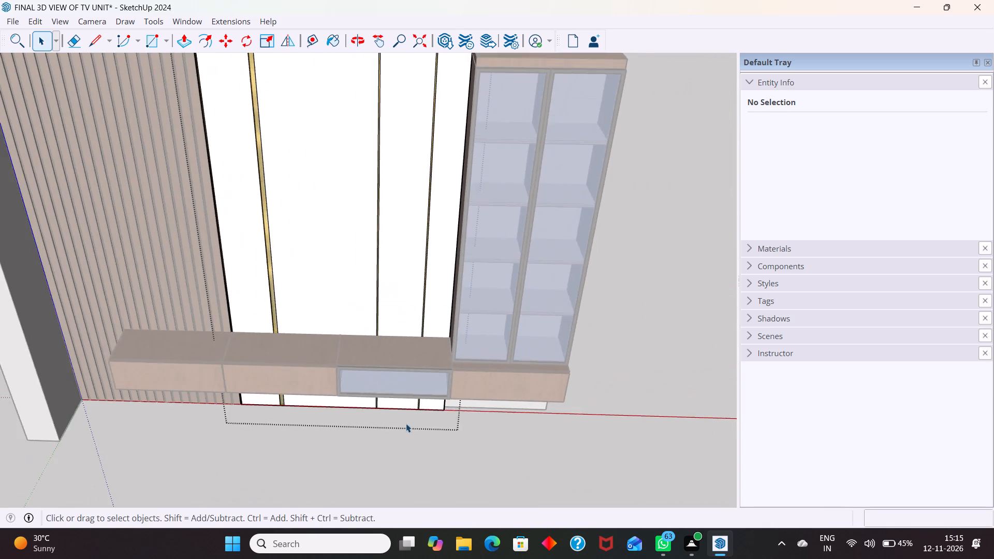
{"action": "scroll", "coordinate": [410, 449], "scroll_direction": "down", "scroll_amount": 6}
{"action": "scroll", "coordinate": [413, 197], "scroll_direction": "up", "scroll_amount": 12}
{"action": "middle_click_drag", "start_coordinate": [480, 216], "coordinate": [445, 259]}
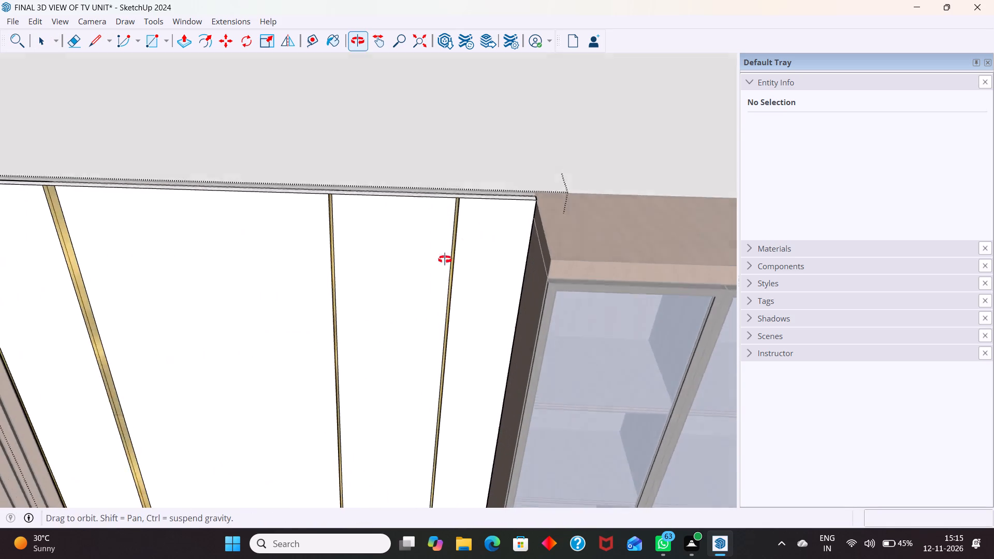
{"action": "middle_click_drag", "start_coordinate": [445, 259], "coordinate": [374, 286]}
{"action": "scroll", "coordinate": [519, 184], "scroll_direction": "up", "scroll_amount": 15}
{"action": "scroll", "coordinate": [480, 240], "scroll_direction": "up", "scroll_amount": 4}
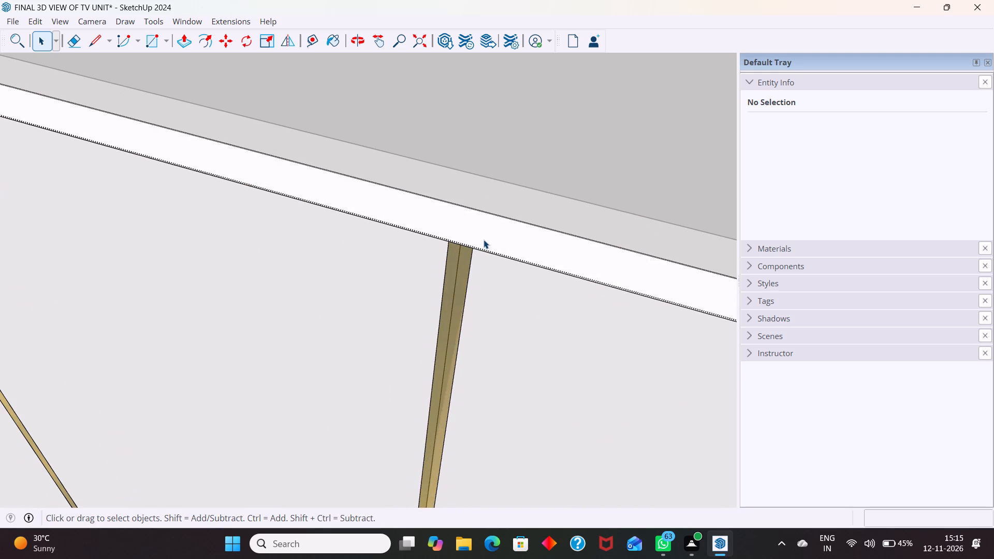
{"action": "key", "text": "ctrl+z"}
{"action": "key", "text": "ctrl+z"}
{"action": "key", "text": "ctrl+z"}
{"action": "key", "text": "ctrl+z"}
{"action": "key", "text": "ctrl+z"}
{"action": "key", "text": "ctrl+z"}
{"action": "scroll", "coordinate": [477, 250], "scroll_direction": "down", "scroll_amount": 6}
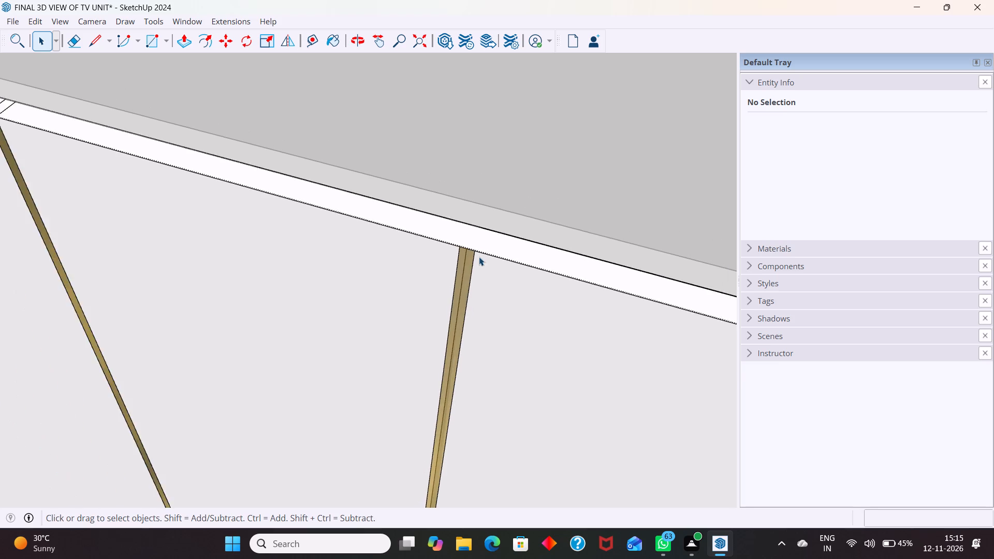
Undo the remaining edge erasures above the gold strip nearest the glass cabinet and exit the back panel's editing.
{"action": "scroll", "coordinate": [490, 240], "scroll_direction": "down", "scroll_amount": 7}
{"action": "key", "text": "ctrl+z"}
{"action": "key", "text": "ctrl+z"}
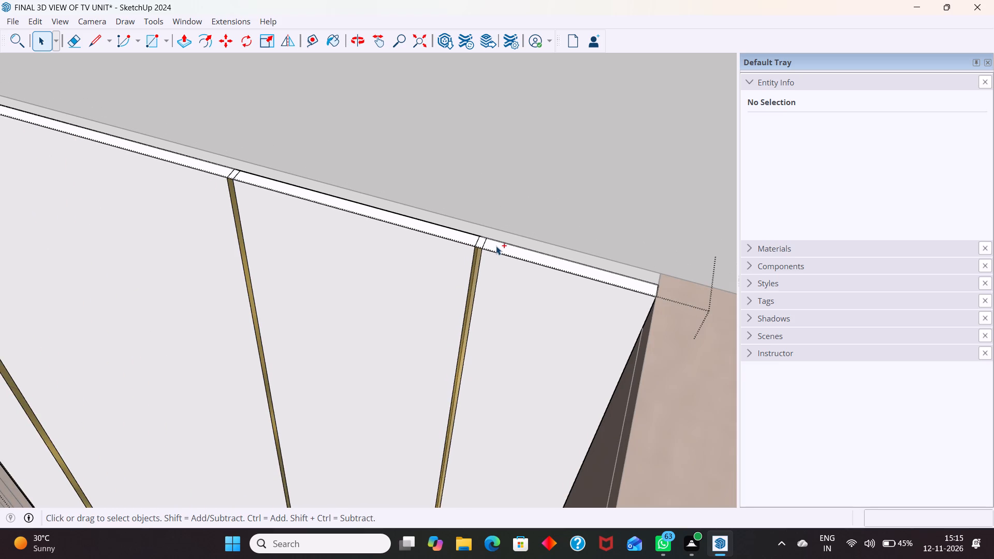
{"action": "key", "text": "space"}
{"action": "scroll", "coordinate": [501, 233], "scroll_direction": "down", "scroll_amount": 15}
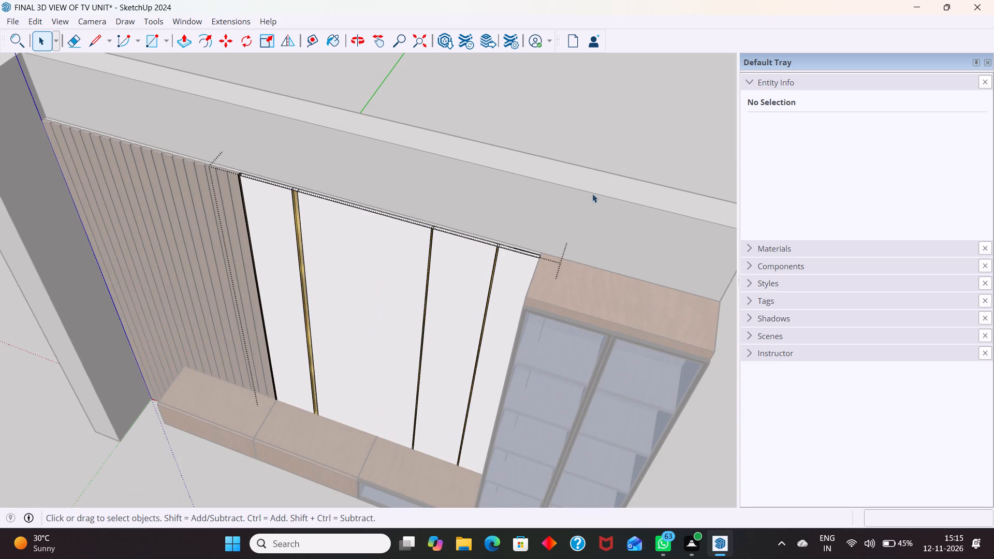
{"action": "left_click", "coordinate": [582, 151]}
Bring the whole TV unit into view and open the Wood collection of the materials library.
{"action": "scroll", "coordinate": [465, 171], "scroll_direction": "down", "scroll_amount": 6}
{"action": "middle_click_drag", "start_coordinate": [493, 299], "coordinate": [598, 203]}
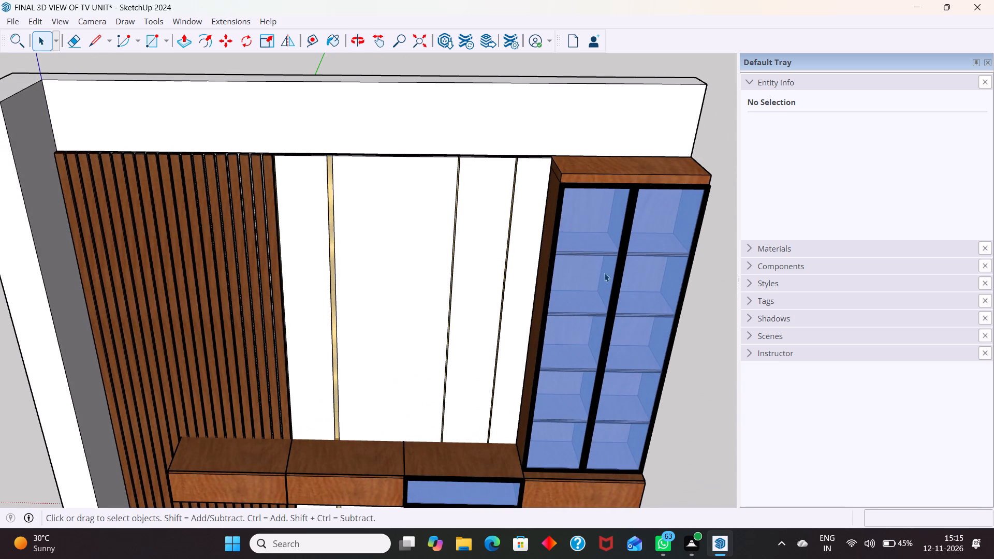
{"action": "middle_click_drag", "start_coordinate": [565, 293], "coordinate": [472, 264]}
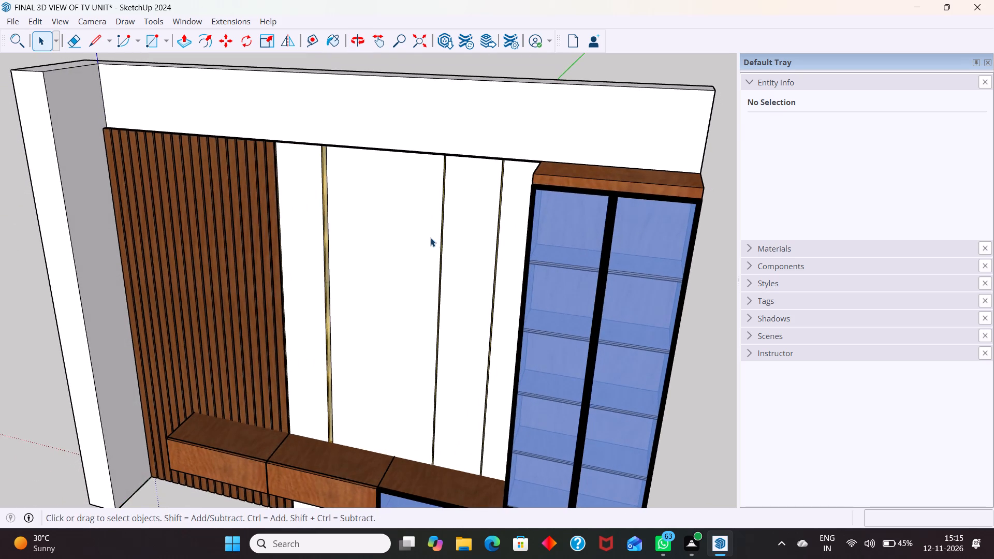
{"action": "scroll", "coordinate": [427, 220], "scroll_direction": "down", "scroll_amount": 4}
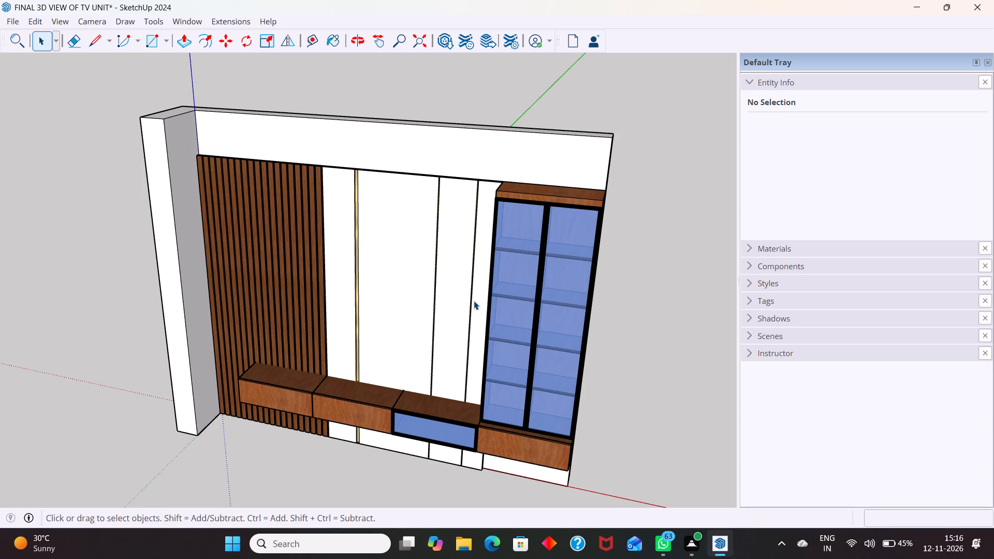
{"action": "scroll", "coordinate": [430, 288], "scroll_direction": "down", "scroll_amount": 4}
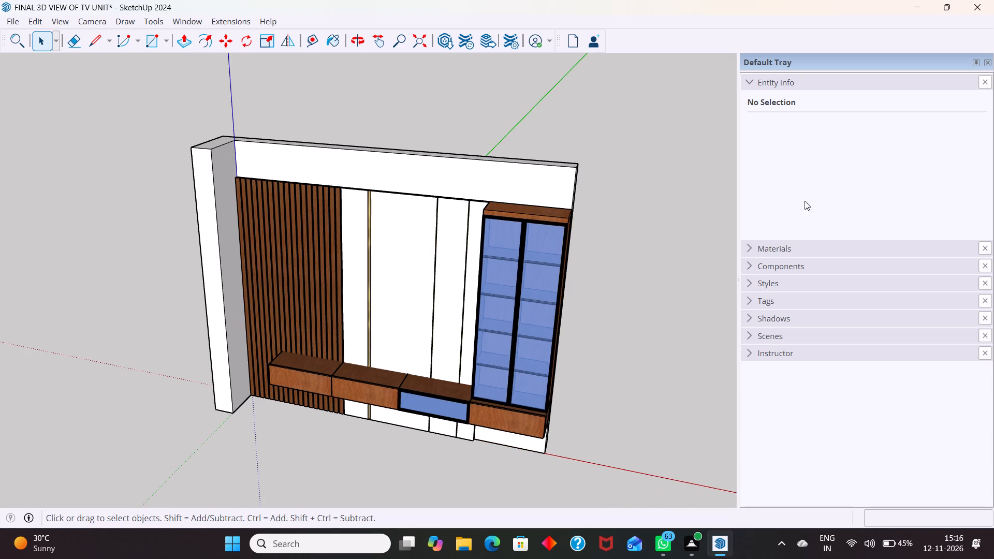
{"action": "left_click", "coordinate": [839, 248]}
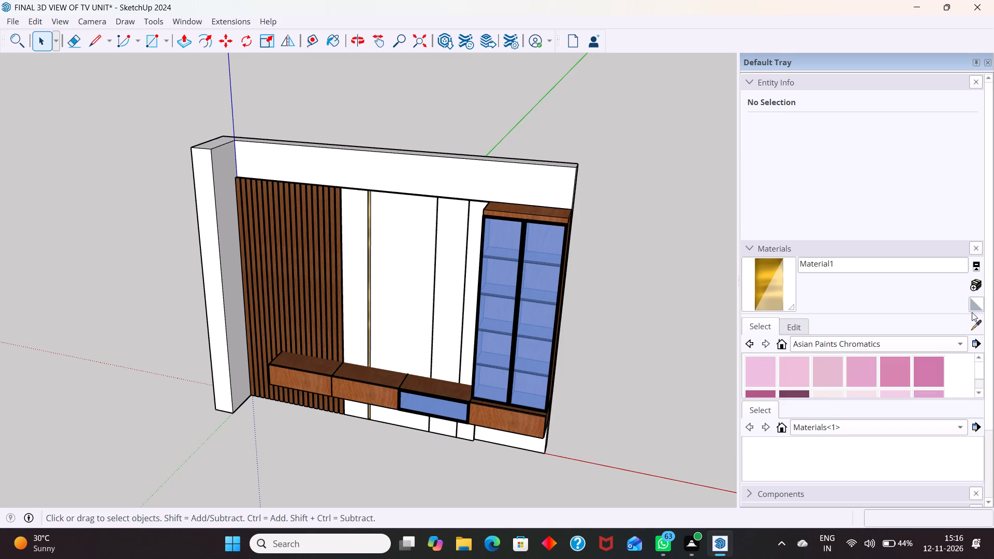
{"action": "left_click", "coordinate": [927, 344]}
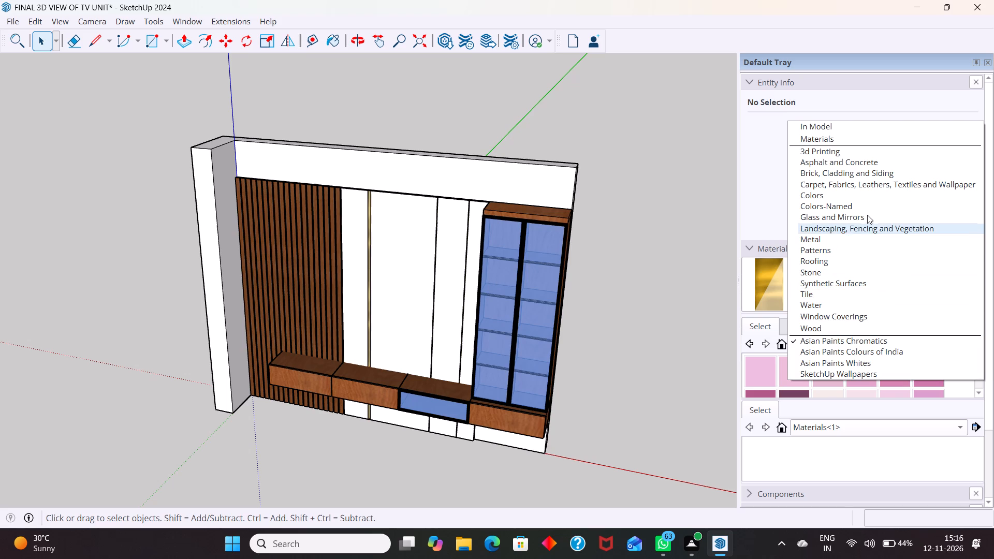
{"action": "left_click", "coordinate": [839, 325]}
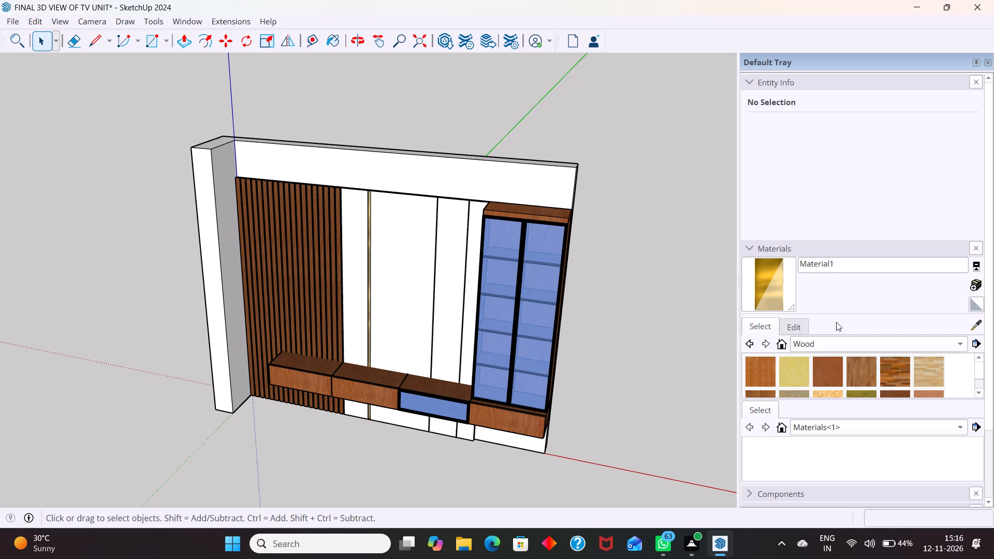
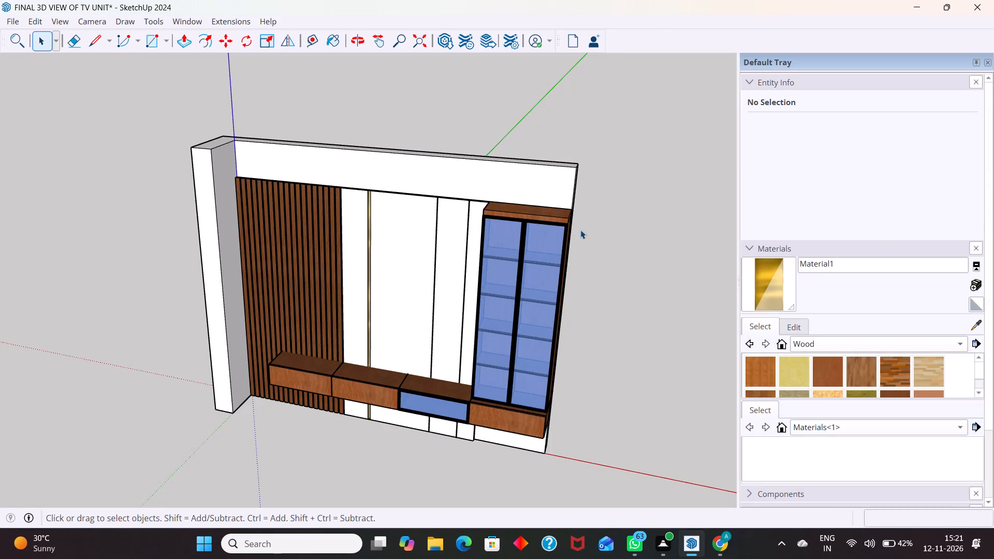
Open the back panel for editing, select its wide middle face, and create a material from the "Carrelage Simorre Doreen" marble image in Downloads.
{"action": "double_click", "coordinate": [400, 251]}
{"action": "left_click", "coordinate": [400, 251]}
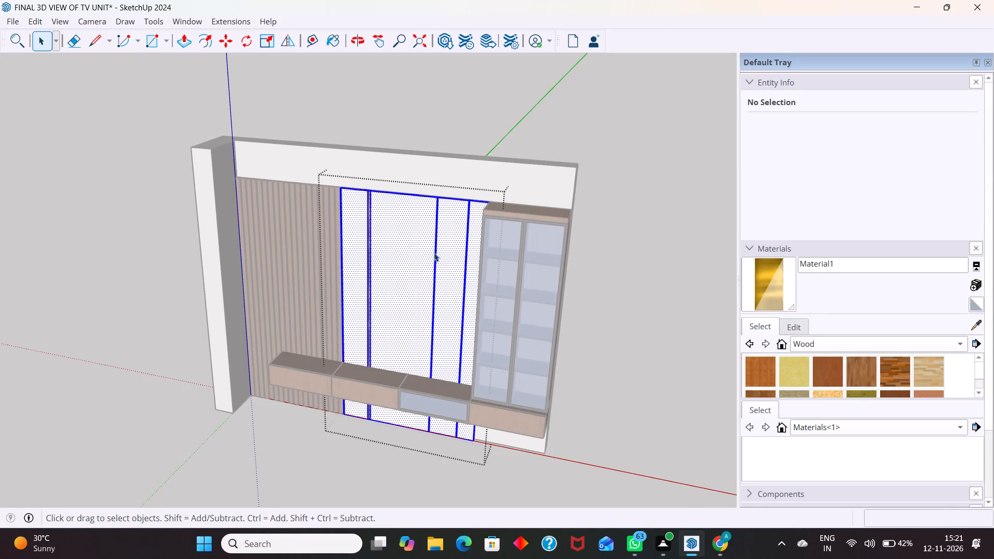
{"action": "left_click", "coordinate": [381, 256]}
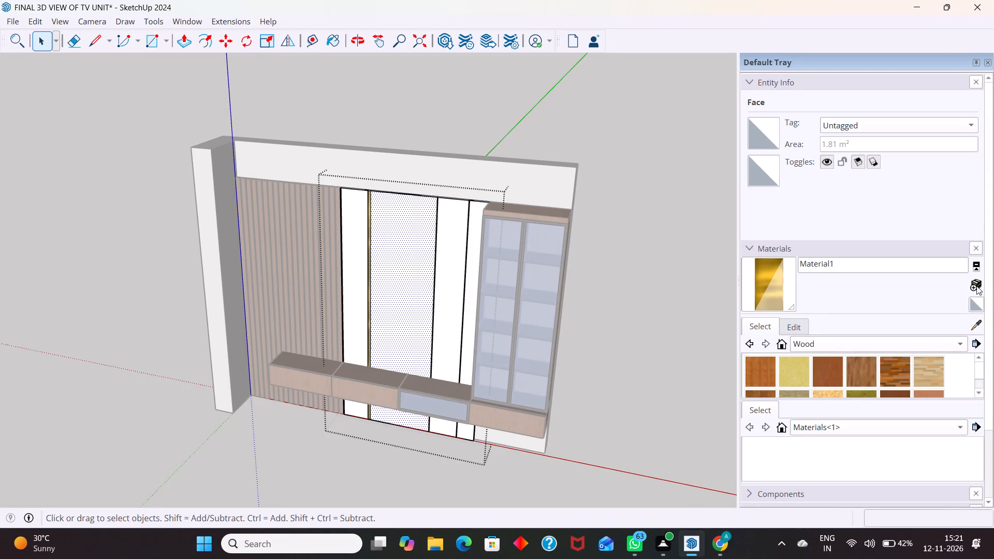
{"action": "left_click", "coordinate": [975, 285]}
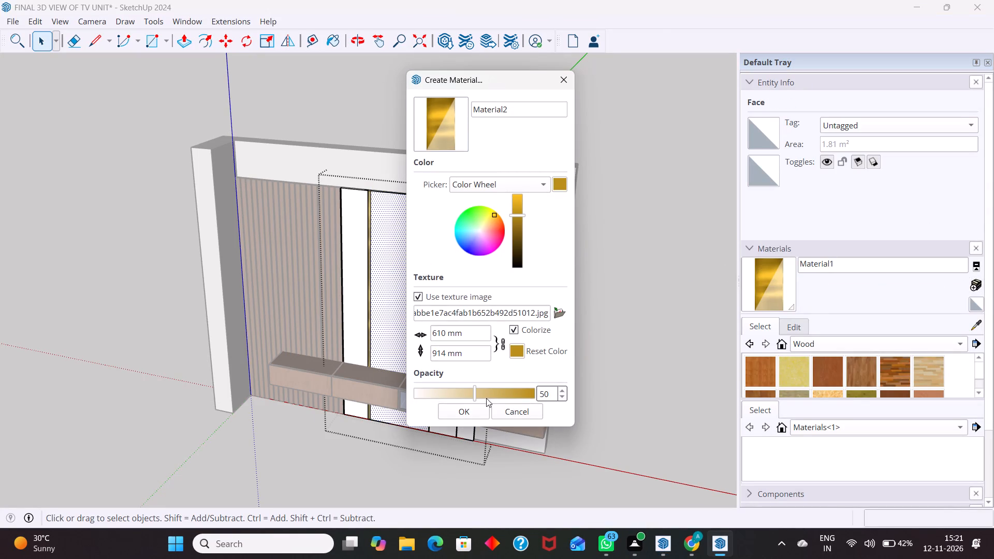
{"action": "left_click", "coordinate": [560, 311]}
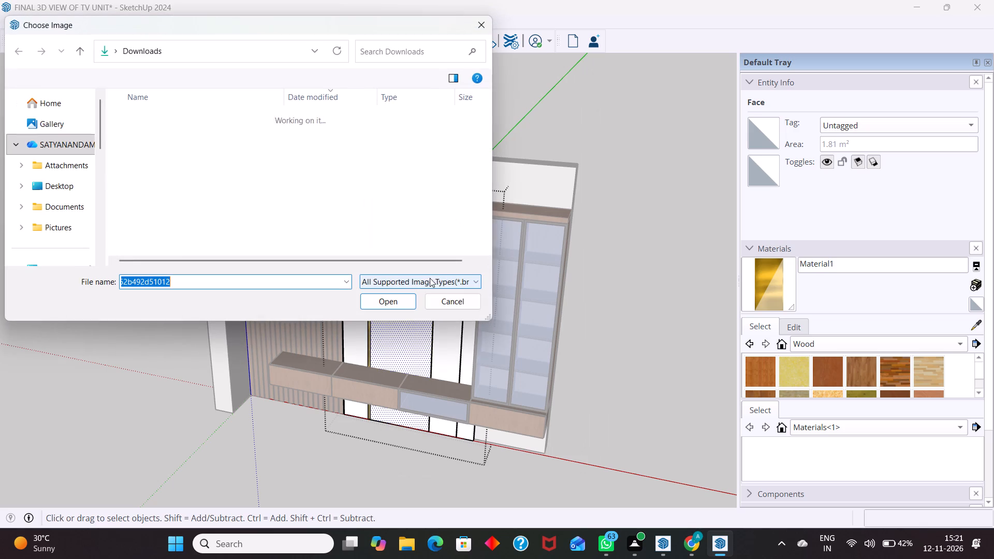
{"action": "left_click", "coordinate": [178, 138]}
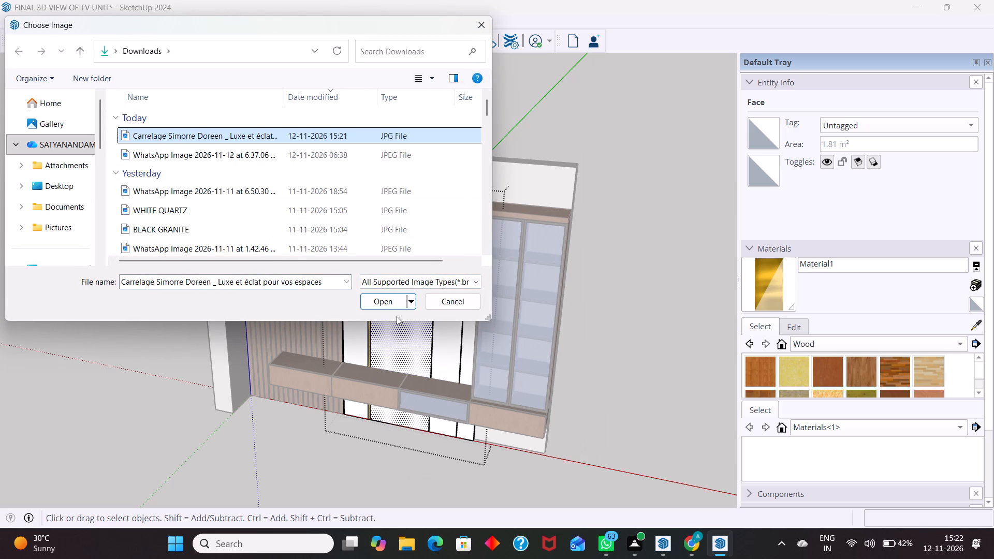
{"action": "left_click", "coordinate": [389, 299]}
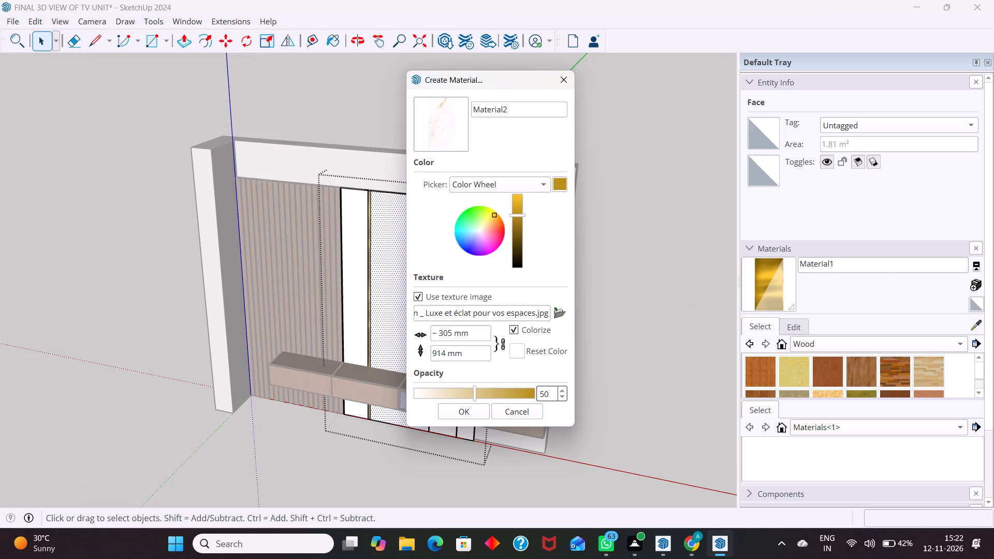
{"action": "left_click", "coordinate": [464, 411]}
Paint all four back panel sections between the gold strips with the new marble material and exit the panel's editing.
{"action": "scroll", "coordinate": [403, 266], "scroll_direction": "up", "scroll_amount": 4}
{"action": "left_click", "coordinate": [401, 267]}
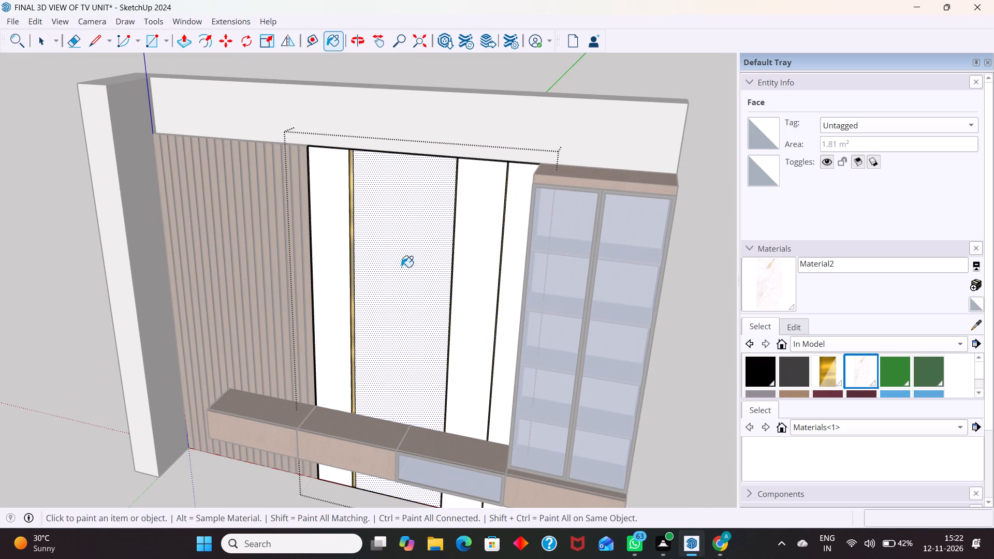
{"action": "left_click", "coordinate": [479, 254]}
{"action": "left_click", "coordinate": [517, 249]}
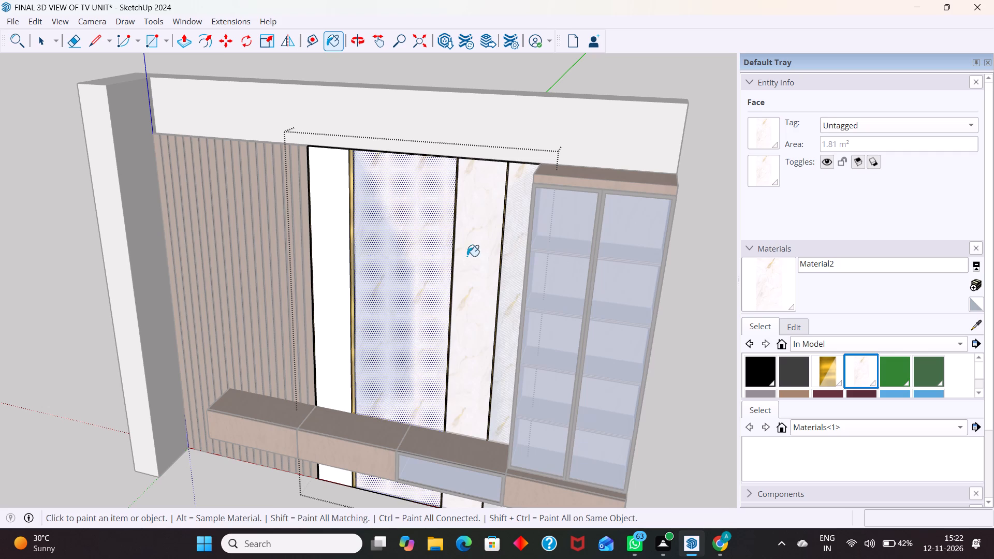
{"action": "left_click", "coordinate": [331, 249]}
{"action": "scroll", "coordinate": [346, 226], "scroll_direction": "down", "scroll_amount": 5}
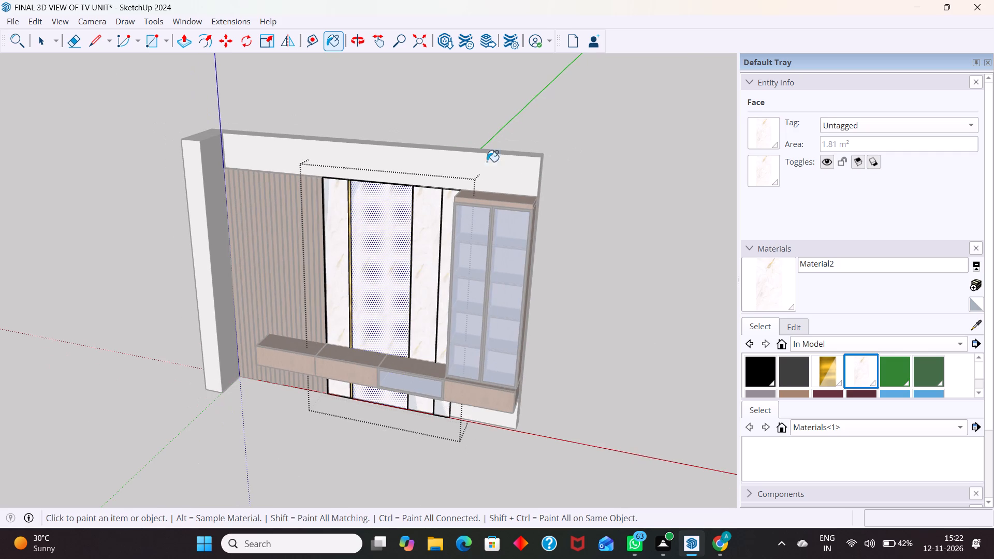
{"action": "key", "text": "space"}
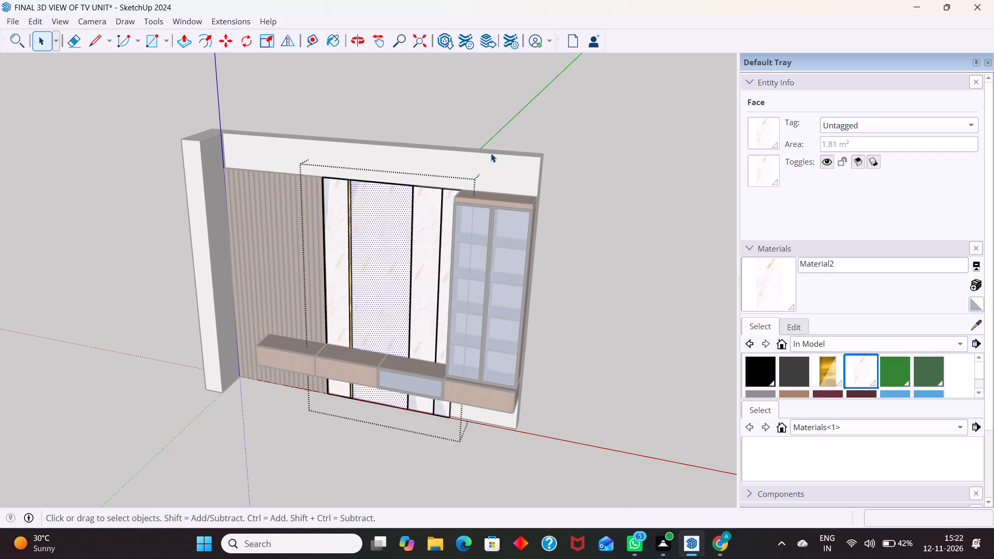
{"action": "key", "text": "Escape"}
Examine the marble back panel and gold strips from close up and from several angles.
{"action": "scroll", "coordinate": [349, 272], "scroll_direction": "up", "scroll_amount": 2}
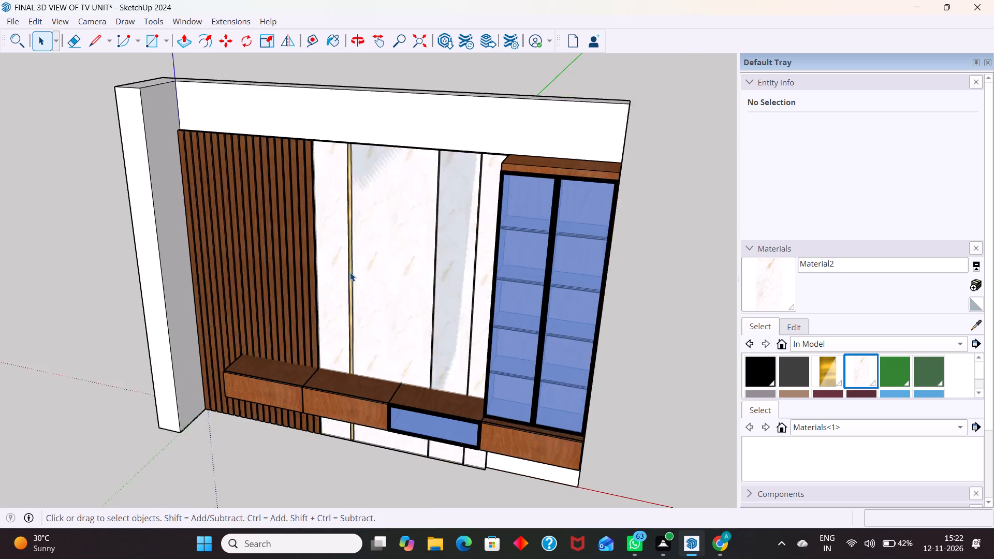
{"action": "scroll", "coordinate": [350, 272], "scroll_direction": "up", "scroll_amount": 8}
{"action": "middle_click_drag", "start_coordinate": [364, 340], "coordinate": [418, 351]}
{"action": "scroll", "coordinate": [409, 361], "scroll_direction": "down", "scroll_amount": 6}
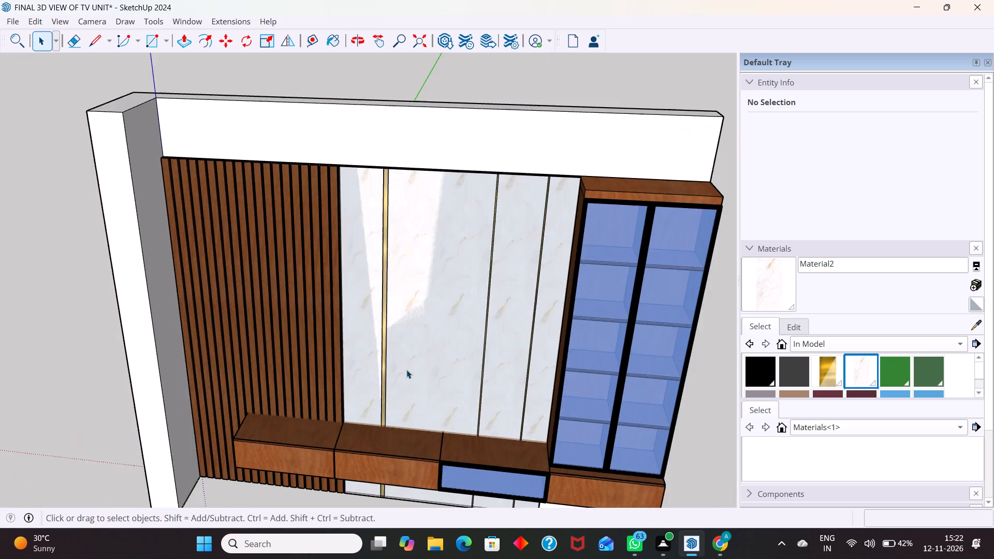
{"action": "scroll", "coordinate": [405, 373], "scroll_direction": "down", "scroll_amount": 3}
{"action": "scroll", "coordinate": [517, 319], "scroll_direction": "up", "scroll_amount": 7}
{"action": "middle_click_drag", "start_coordinate": [483, 341], "coordinate": [440, 347]}
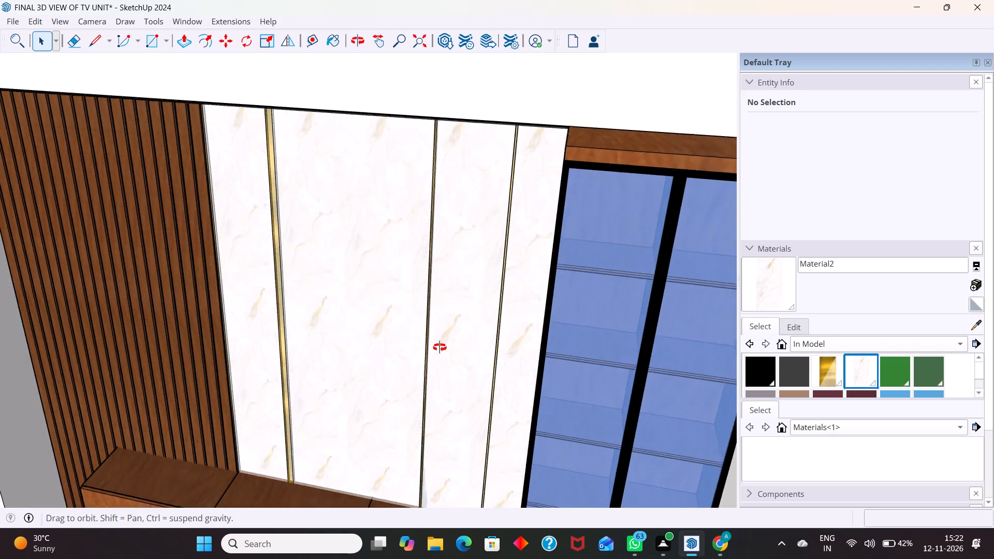
{"action": "middle_click_drag", "start_coordinate": [440, 347], "coordinate": [410, 231]}
{"action": "scroll", "coordinate": [416, 241], "scroll_direction": "down", "scroll_amount": 6}
{"action": "middle_click_drag", "start_coordinate": [381, 309], "coordinate": [410, 354]}
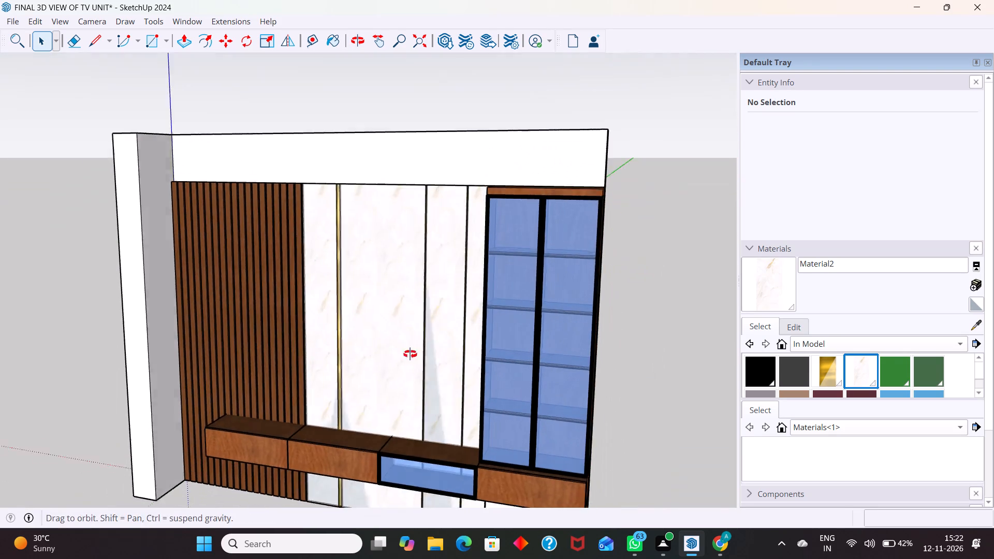
{"action": "middle_click_drag", "start_coordinate": [410, 354], "coordinate": [427, 389]}
{"action": "scroll", "coordinate": [436, 211], "scroll_direction": "up", "scroll_amount": 2}
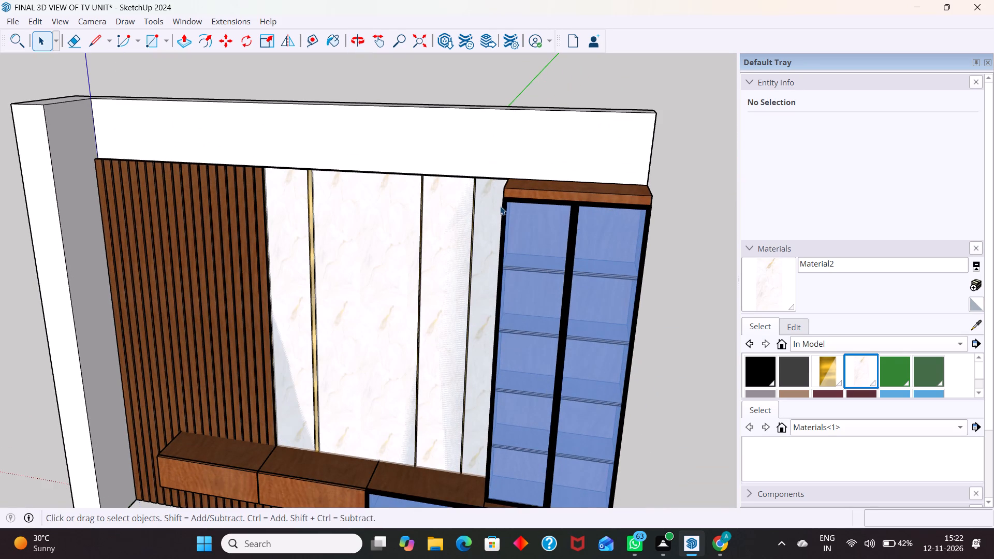
{"action": "scroll", "coordinate": [536, 253], "scroll_direction": "down", "scroll_amount": 1}
Open the marble material for editing, try opacities of 99, 0 and 21, and set its opacity to 64.
{"action": "left_click", "coordinate": [802, 324]}
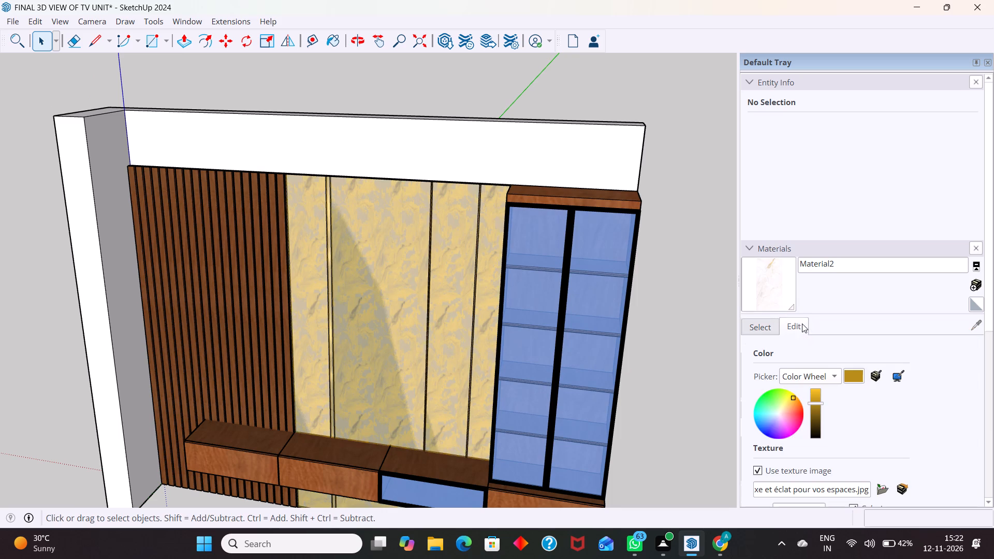
{"action": "scroll", "coordinate": [850, 419], "scroll_direction": "down", "scroll_amount": 2}
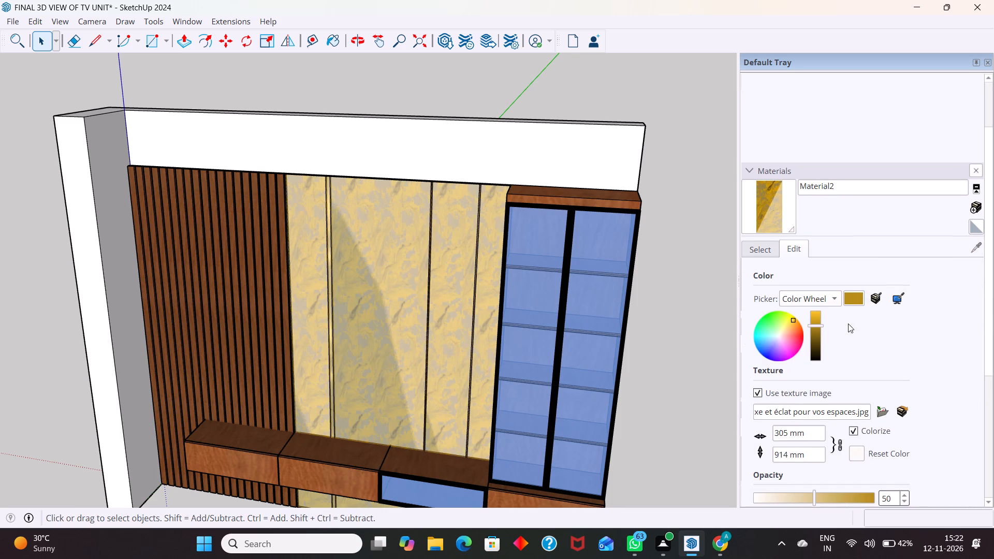
{"action": "scroll", "coordinate": [842, 383], "scroll_direction": "down", "scroll_amount": 2}
{"action": "scroll", "coordinate": [830, 419], "scroll_direction": "up", "scroll_amount": 1}
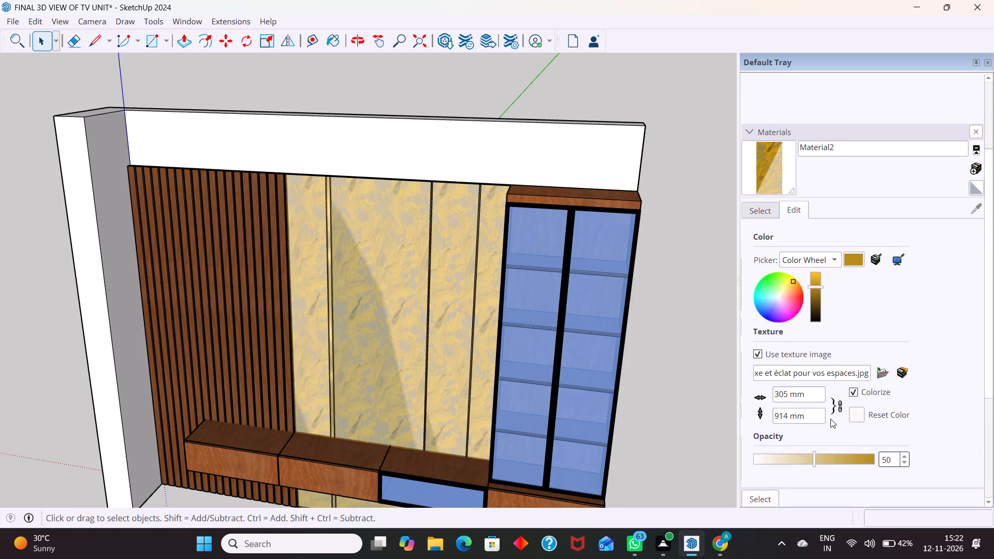
{"action": "left_click_drag", "start_coordinate": [817, 460], "coordinate": [870, 461]}
{"action": "left_click_drag", "start_coordinate": [870, 461], "coordinate": [880, 461]}
{"action": "left_click_drag", "start_coordinate": [872, 453], "coordinate": [777, 462]}
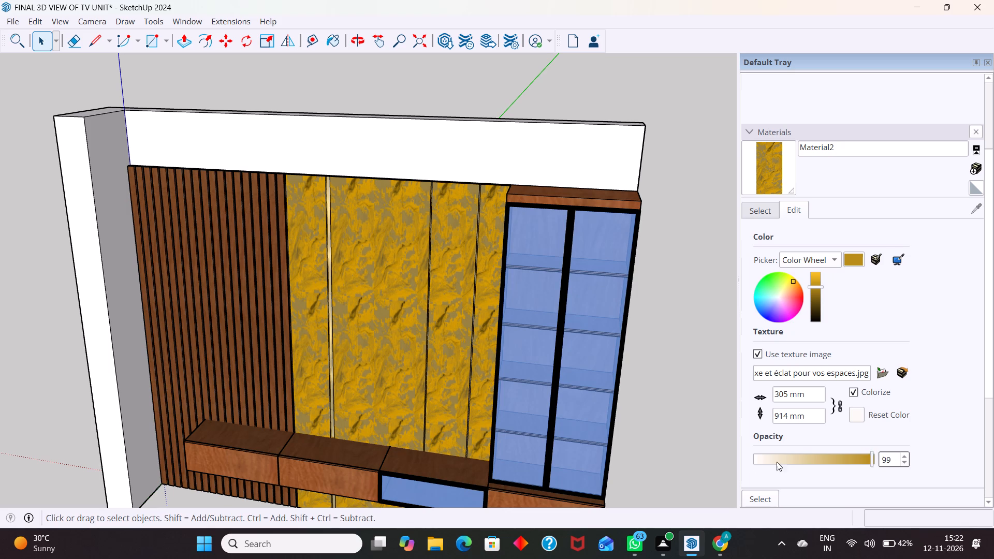
{"action": "left_click_drag", "start_coordinate": [777, 462], "coordinate": [686, 464]}
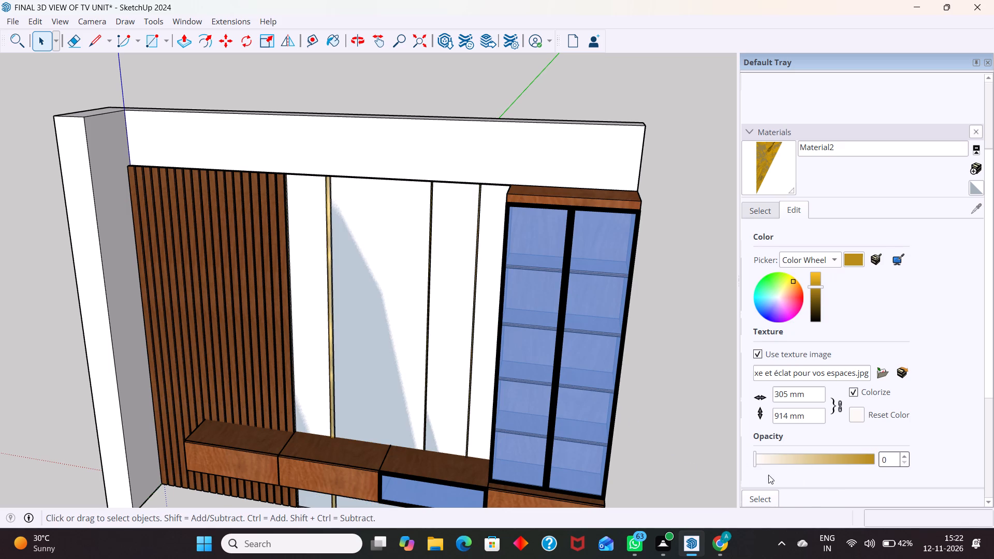
{"action": "left_click_drag", "start_coordinate": [759, 460], "coordinate": [780, 464]}
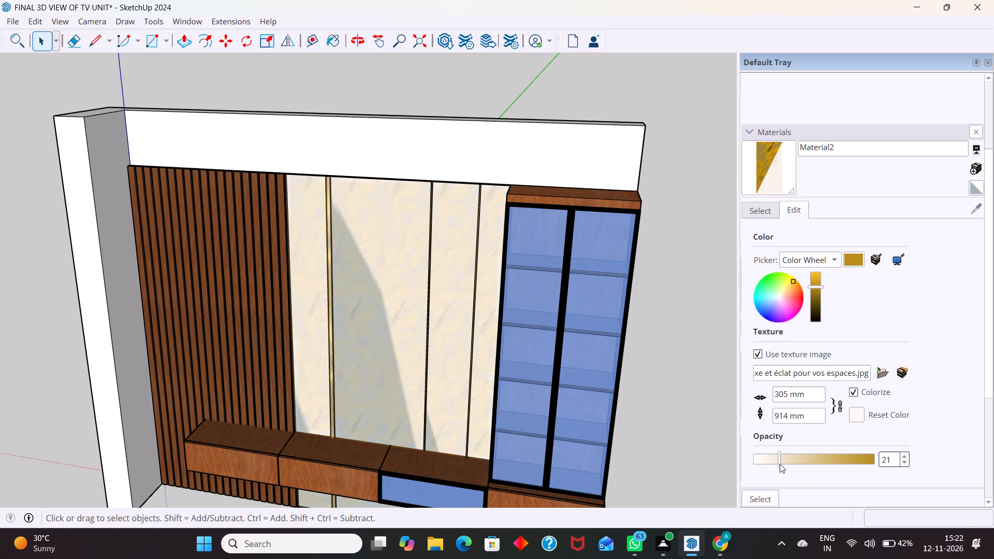
{"action": "left_click_drag", "start_coordinate": [780, 464], "coordinate": [831, 462]}
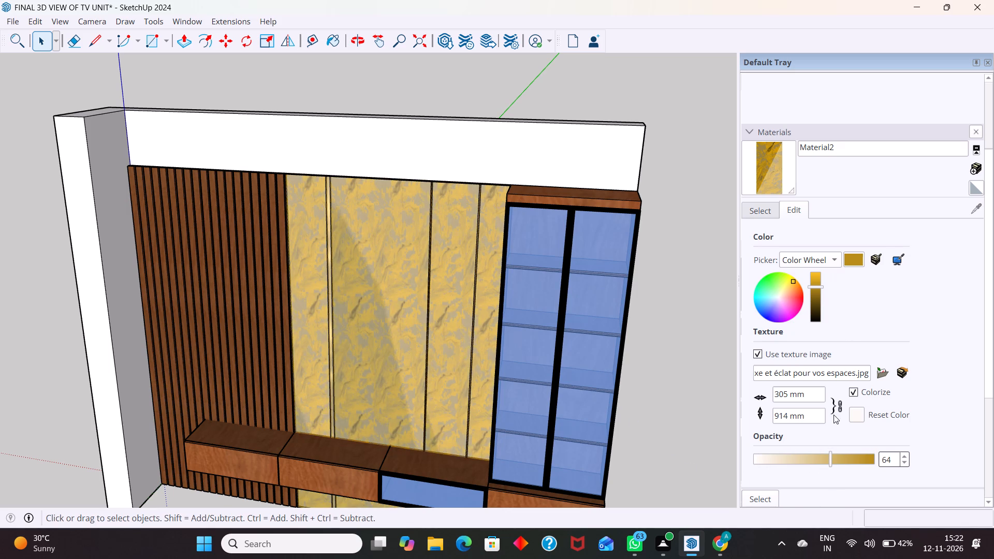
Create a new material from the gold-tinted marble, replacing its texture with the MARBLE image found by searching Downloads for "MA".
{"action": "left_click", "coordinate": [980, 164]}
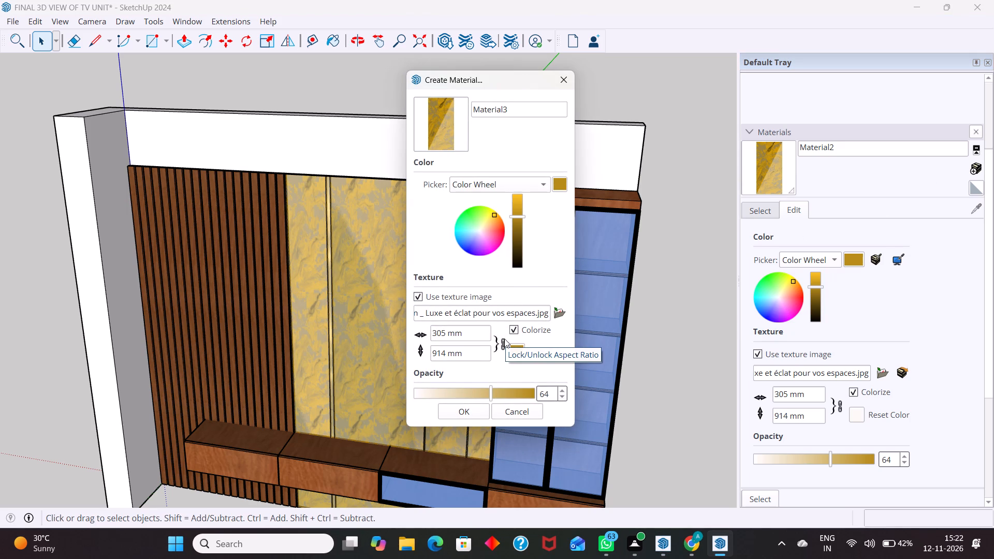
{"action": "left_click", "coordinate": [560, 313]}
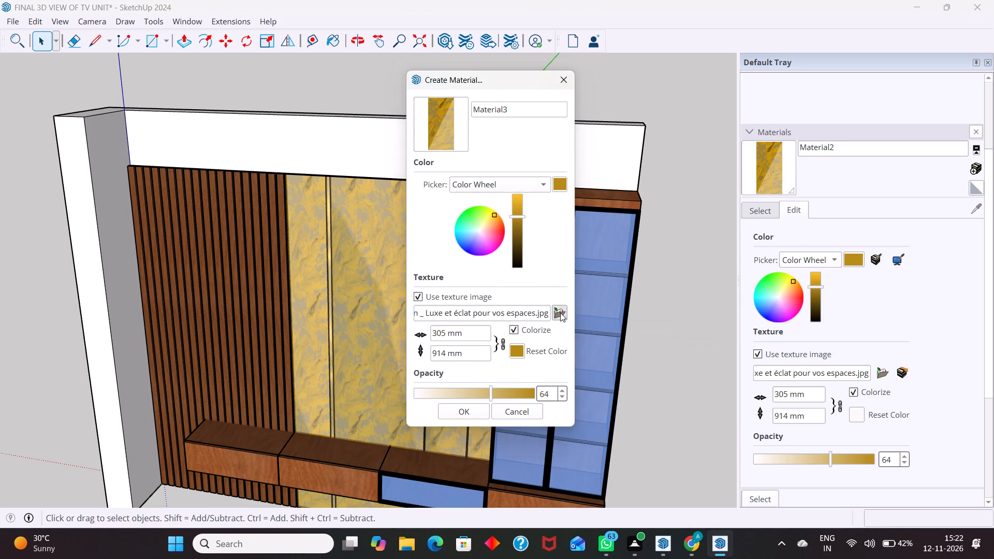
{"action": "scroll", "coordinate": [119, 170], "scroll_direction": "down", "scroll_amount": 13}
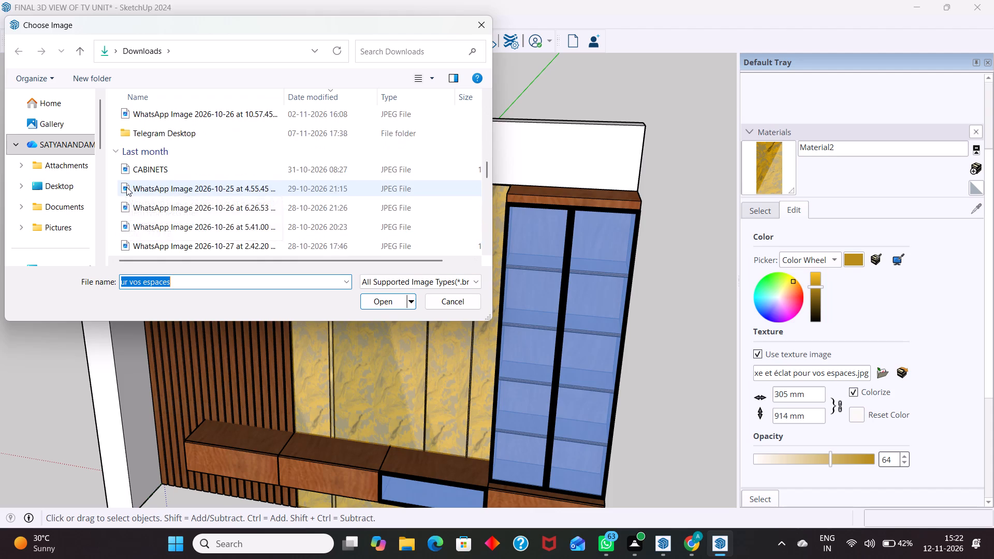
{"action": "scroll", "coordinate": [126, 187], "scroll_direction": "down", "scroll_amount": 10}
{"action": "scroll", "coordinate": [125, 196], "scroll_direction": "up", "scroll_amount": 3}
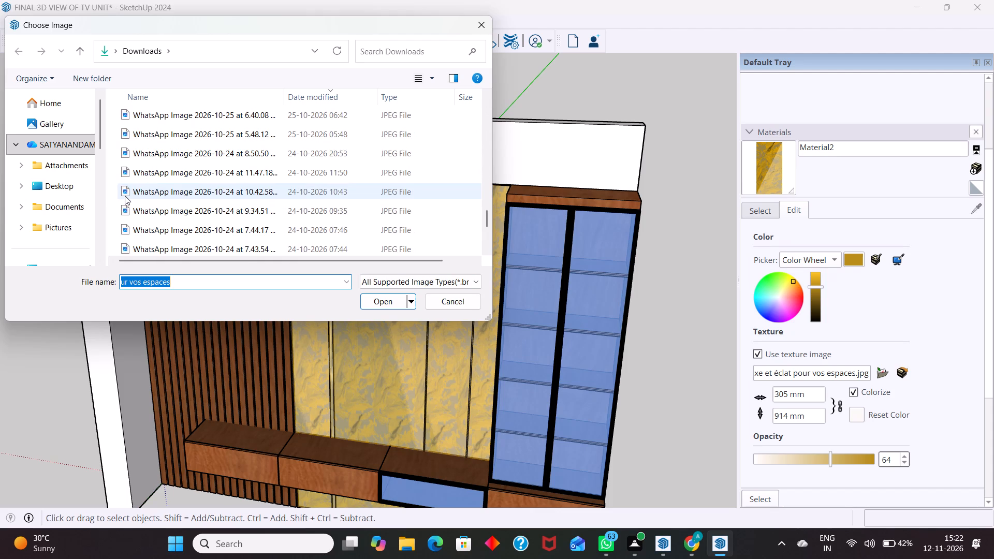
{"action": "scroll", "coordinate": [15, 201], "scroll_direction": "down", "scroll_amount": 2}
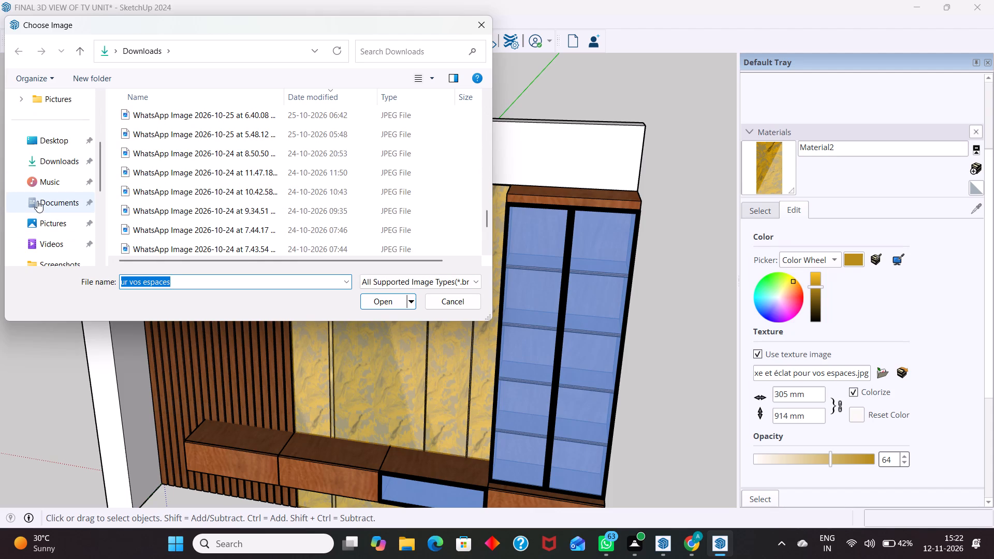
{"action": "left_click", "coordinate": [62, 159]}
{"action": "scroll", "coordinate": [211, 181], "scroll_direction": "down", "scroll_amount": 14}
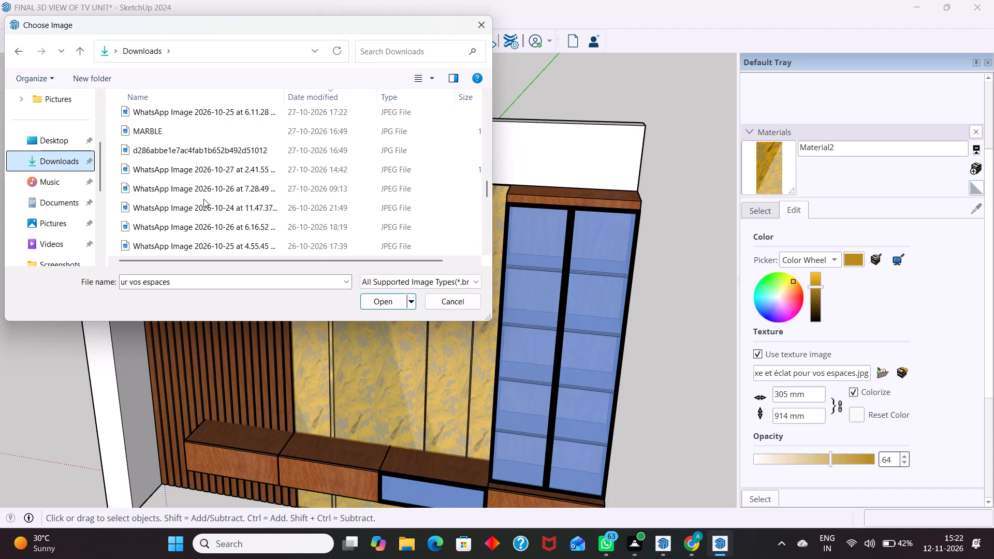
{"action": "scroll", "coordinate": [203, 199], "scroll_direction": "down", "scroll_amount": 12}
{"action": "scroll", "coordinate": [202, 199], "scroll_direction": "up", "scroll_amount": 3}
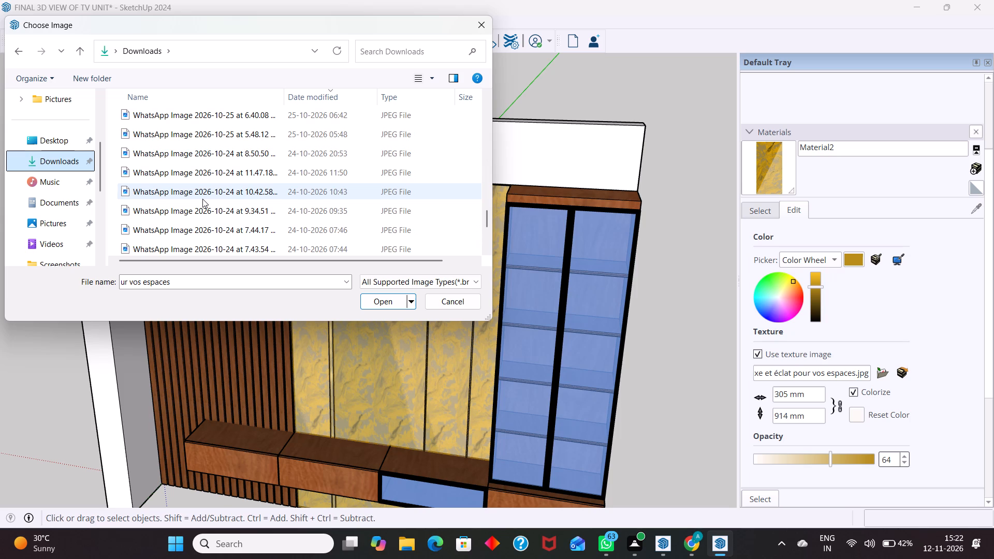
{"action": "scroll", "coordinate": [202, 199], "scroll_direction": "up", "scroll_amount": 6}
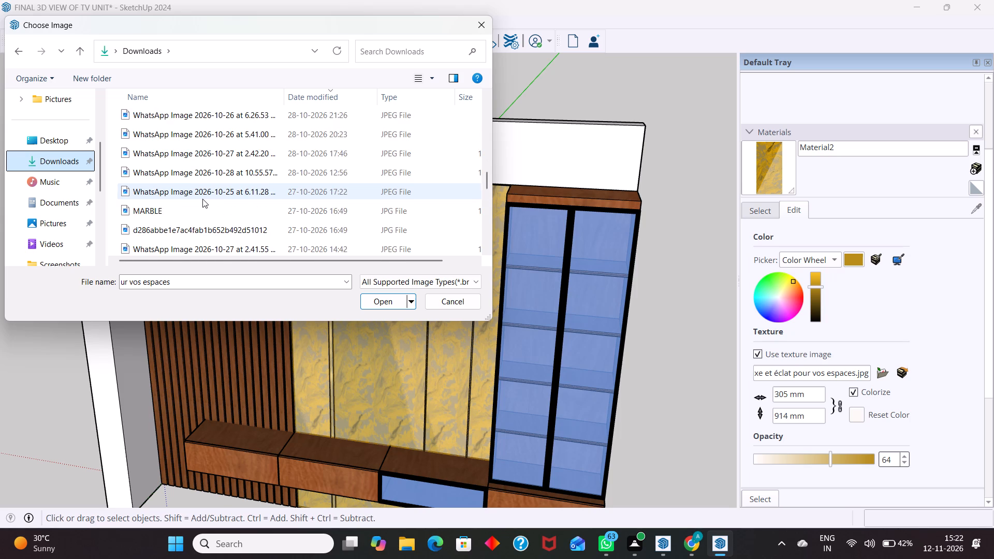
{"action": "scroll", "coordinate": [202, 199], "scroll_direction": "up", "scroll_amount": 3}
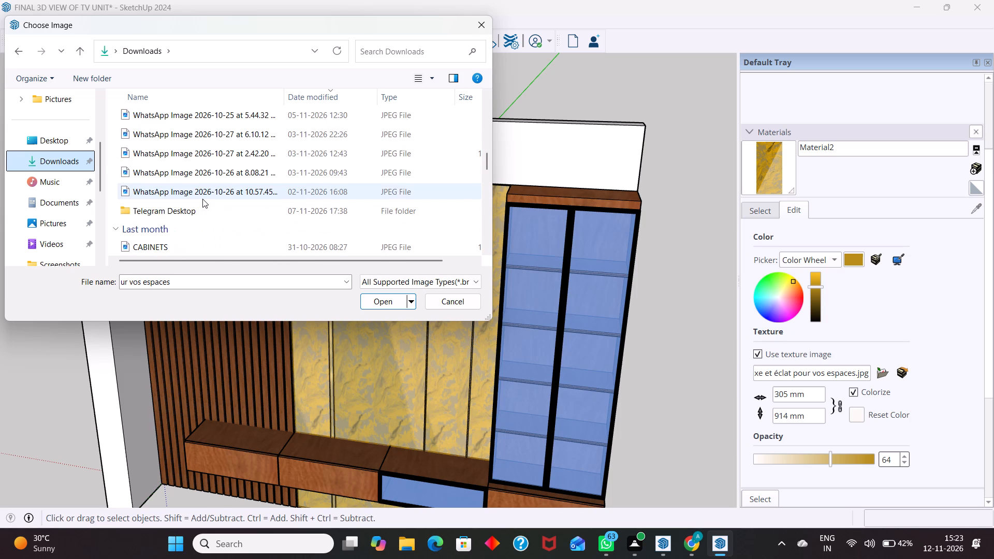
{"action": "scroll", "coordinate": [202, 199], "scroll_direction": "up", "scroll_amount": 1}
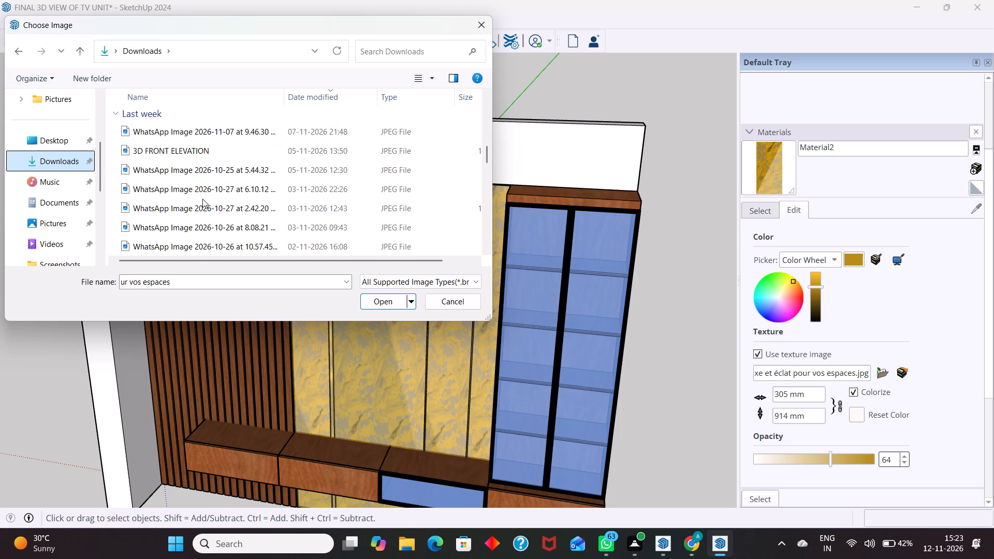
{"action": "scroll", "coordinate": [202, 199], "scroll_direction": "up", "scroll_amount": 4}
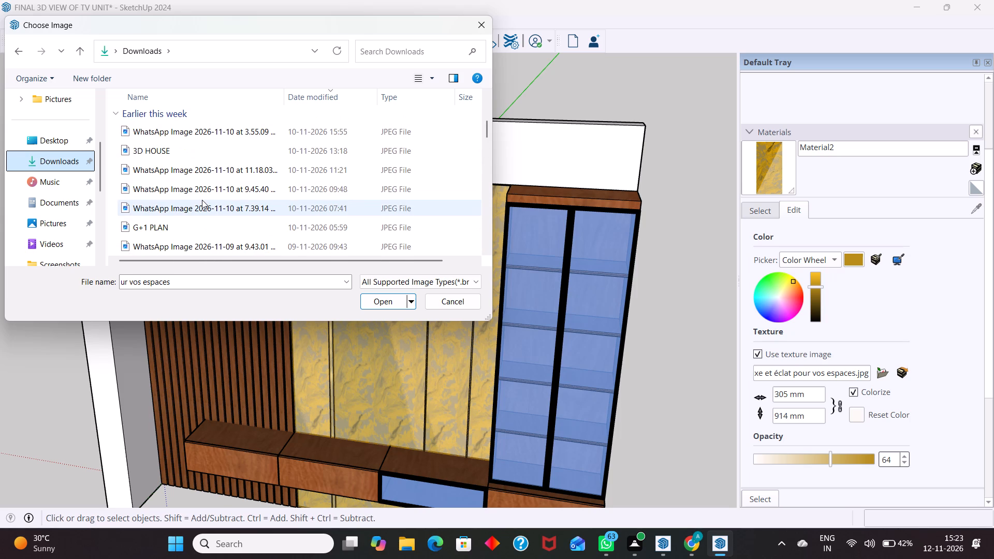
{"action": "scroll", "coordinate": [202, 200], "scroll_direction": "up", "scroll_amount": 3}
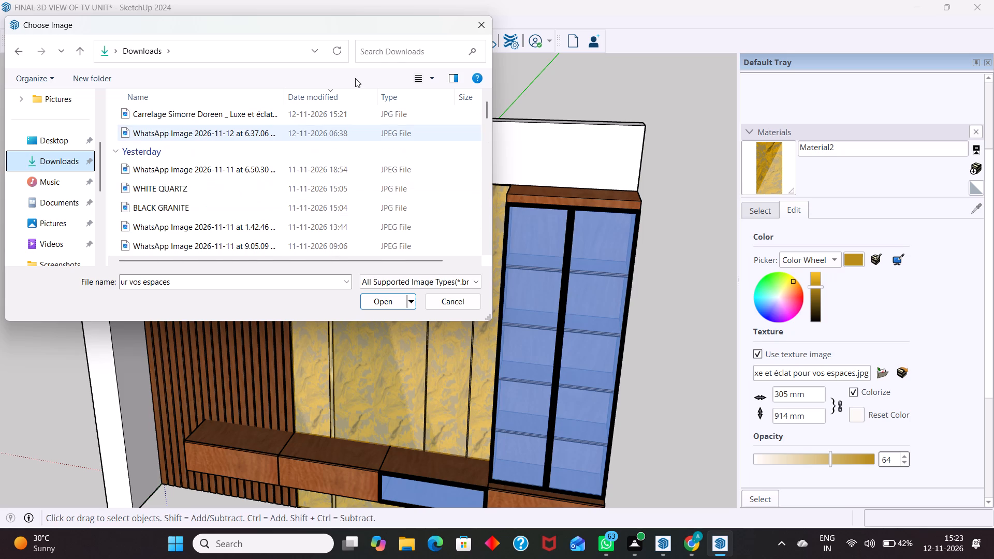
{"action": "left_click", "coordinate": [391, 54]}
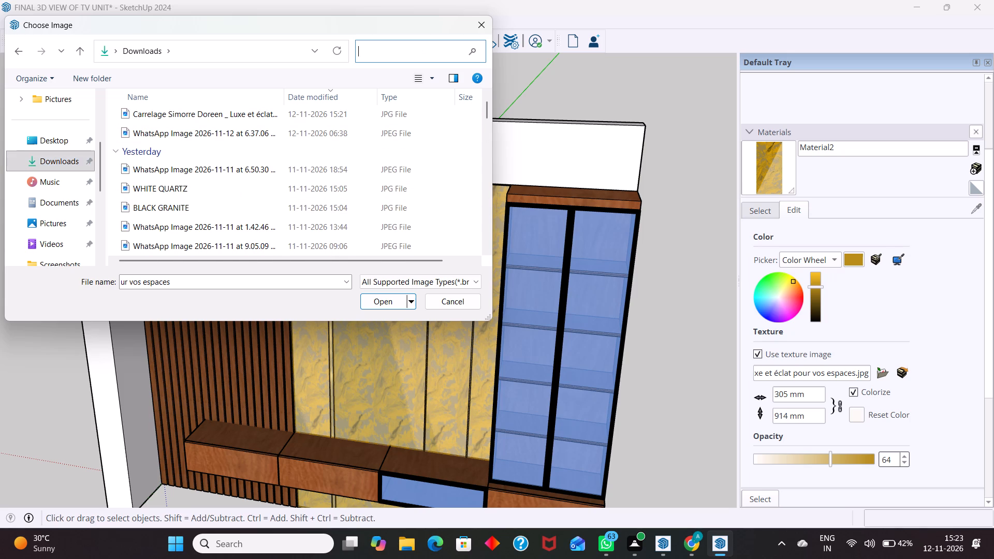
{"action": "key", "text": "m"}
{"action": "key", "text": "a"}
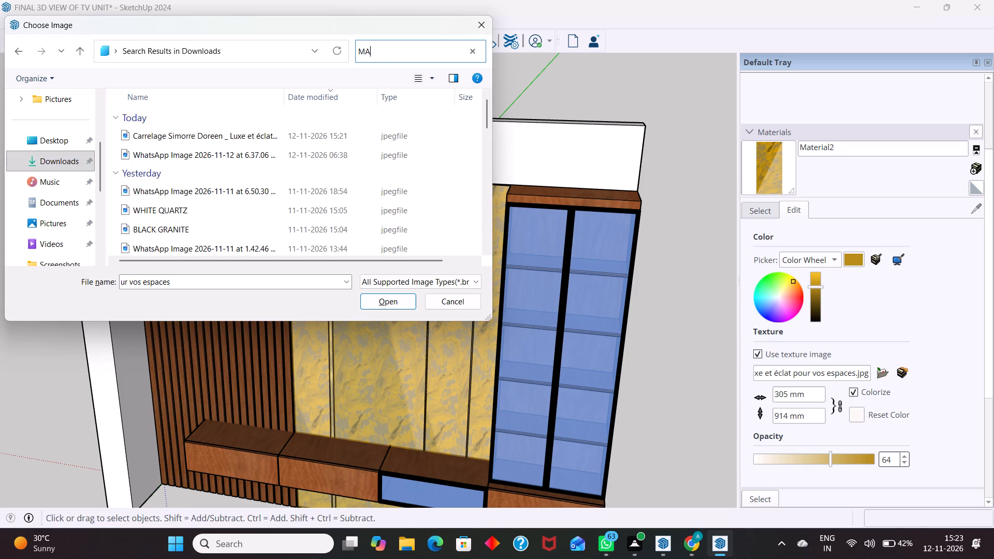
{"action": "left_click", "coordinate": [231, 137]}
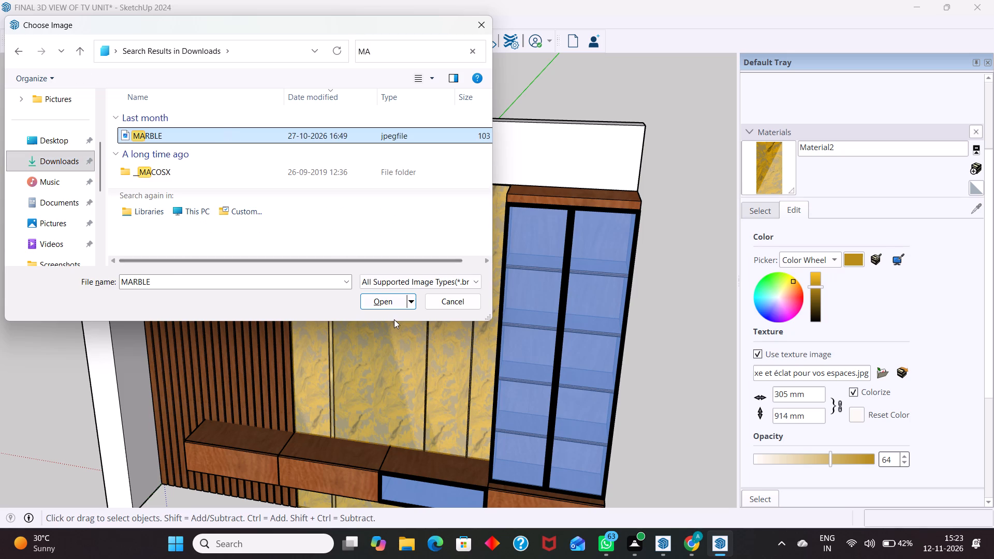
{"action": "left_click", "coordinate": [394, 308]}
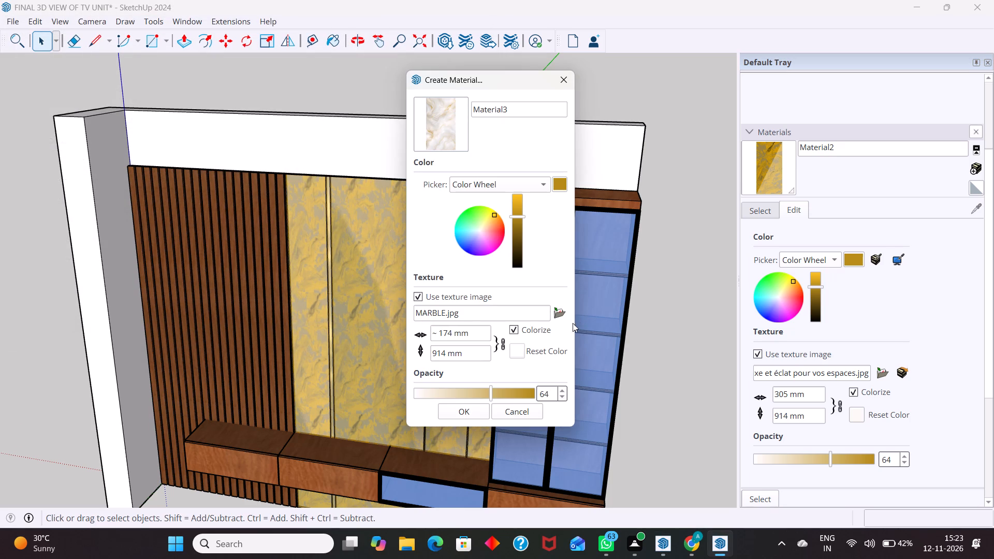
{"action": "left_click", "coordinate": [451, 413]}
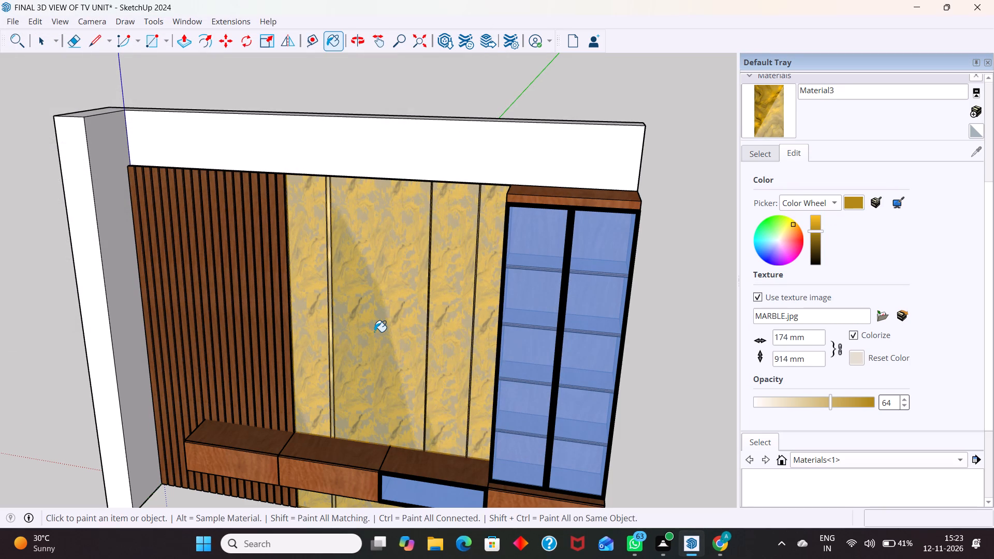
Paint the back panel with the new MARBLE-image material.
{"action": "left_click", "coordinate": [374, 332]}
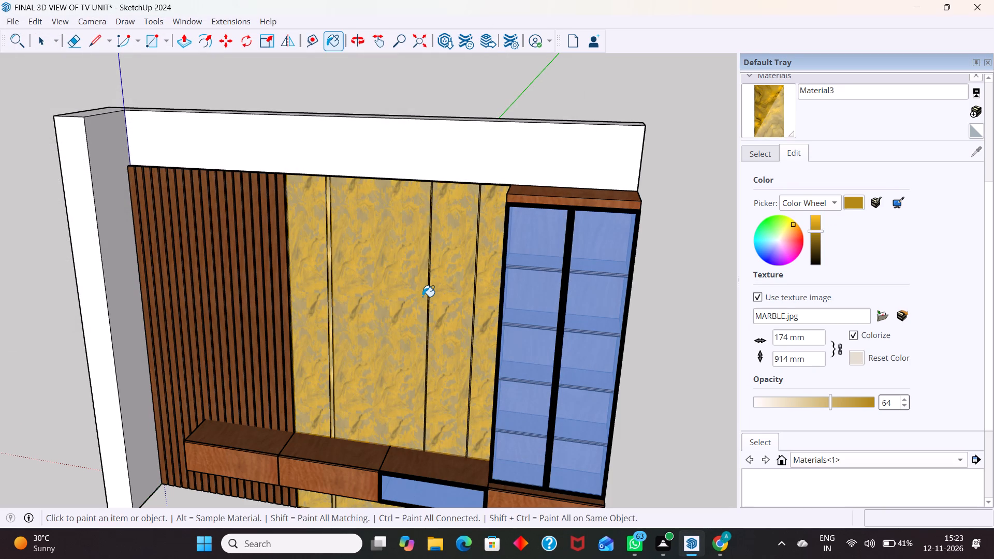
Undo the back panel repaint, the new material and the preceding colour and opacity edits, back to the original white marble.
{"action": "key", "text": "ctrl+z"}
{"action": "key", "text": "space"}
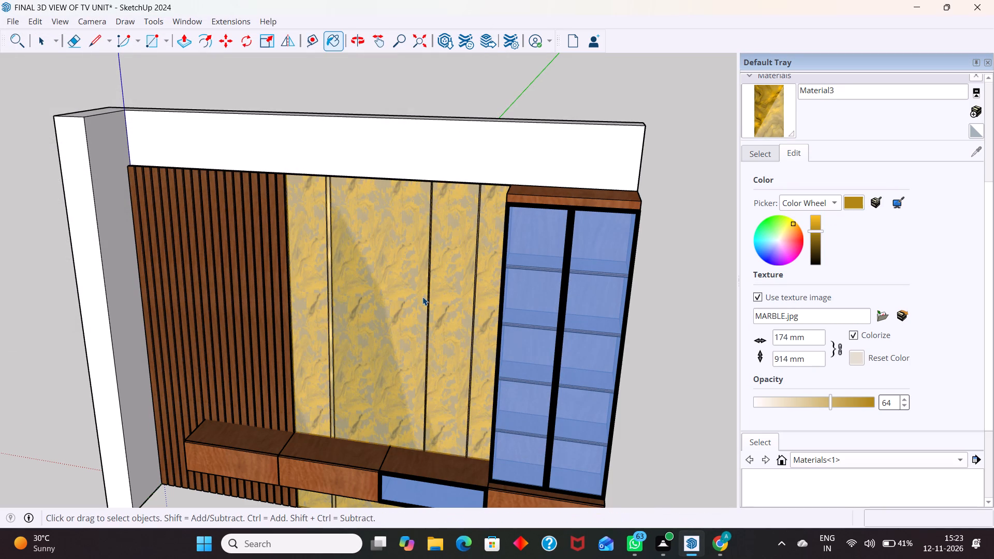
{"action": "key", "text": "ctrl+z"}
{"action": "key", "text": "ctrl+z"}
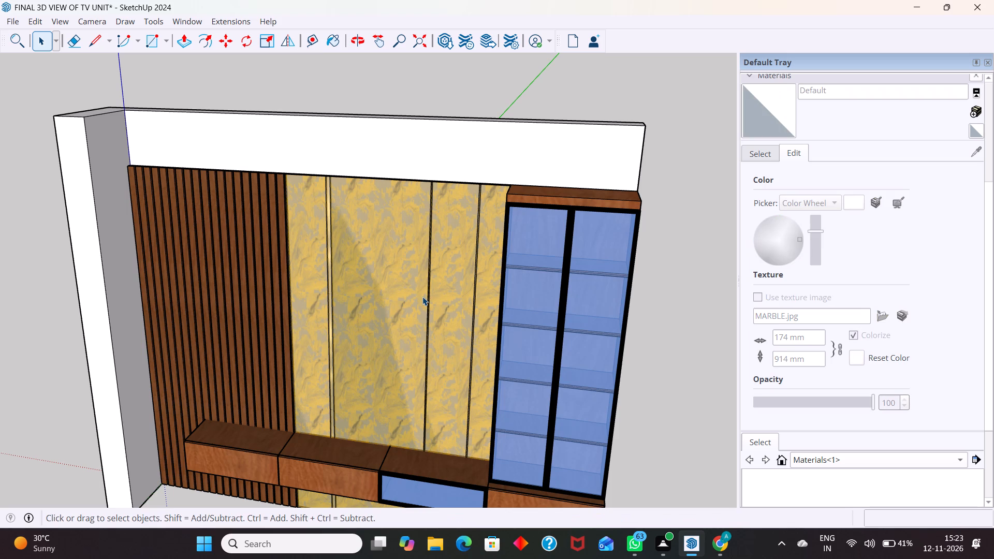
{"action": "key", "text": "ctrl+z"}
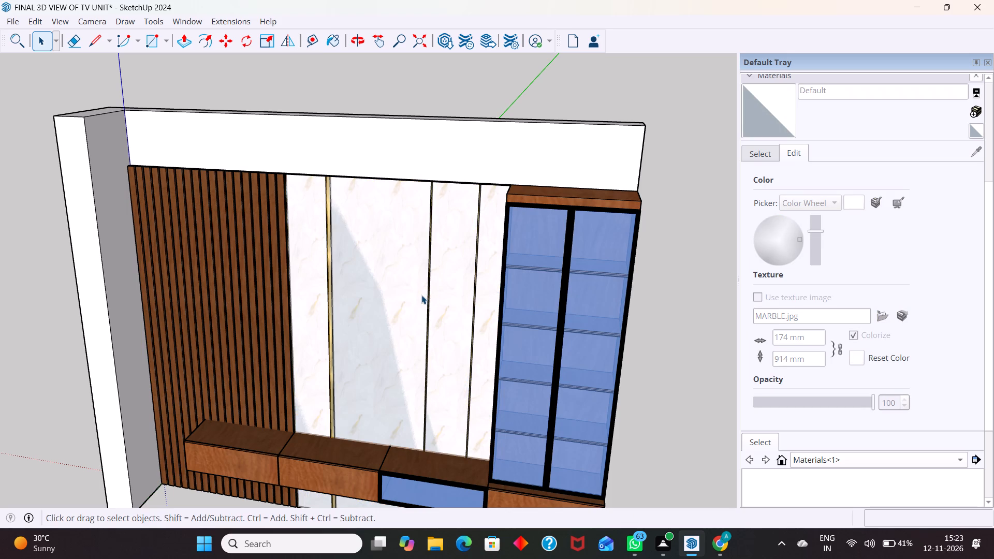
{"action": "key", "text": "space"}
Examine the whole TV unit with its white marble back panel from above, from the front and from the glass cabinet's side.
{"action": "scroll", "coordinate": [447, 241], "scroll_direction": "down", "scroll_amount": 9}
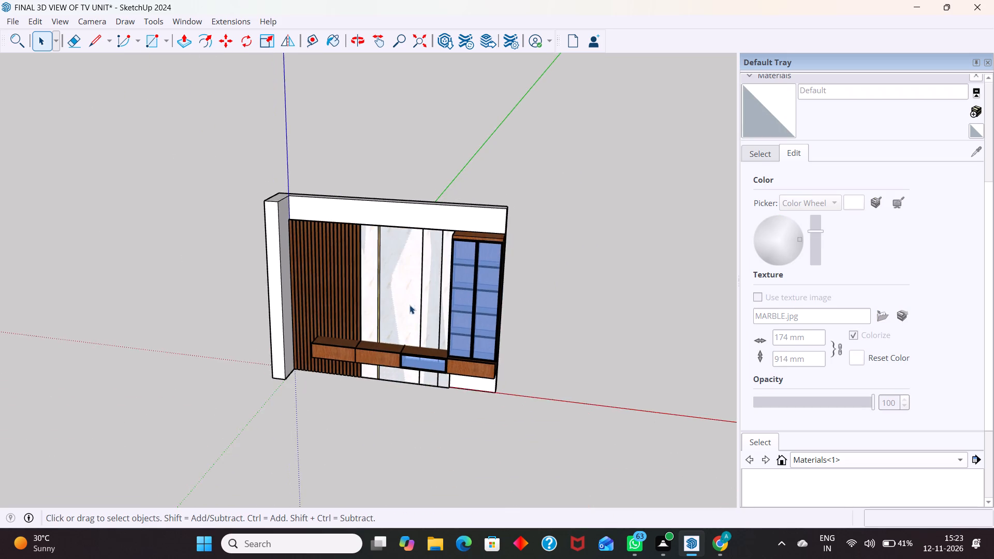
{"action": "middle_click_drag", "start_coordinate": [410, 308], "coordinate": [336, 426]}
{"action": "scroll", "coordinate": [495, 214], "scroll_direction": "up", "scroll_amount": 10}
{"action": "middle_click_drag", "start_coordinate": [383, 335], "coordinate": [438, 279]}
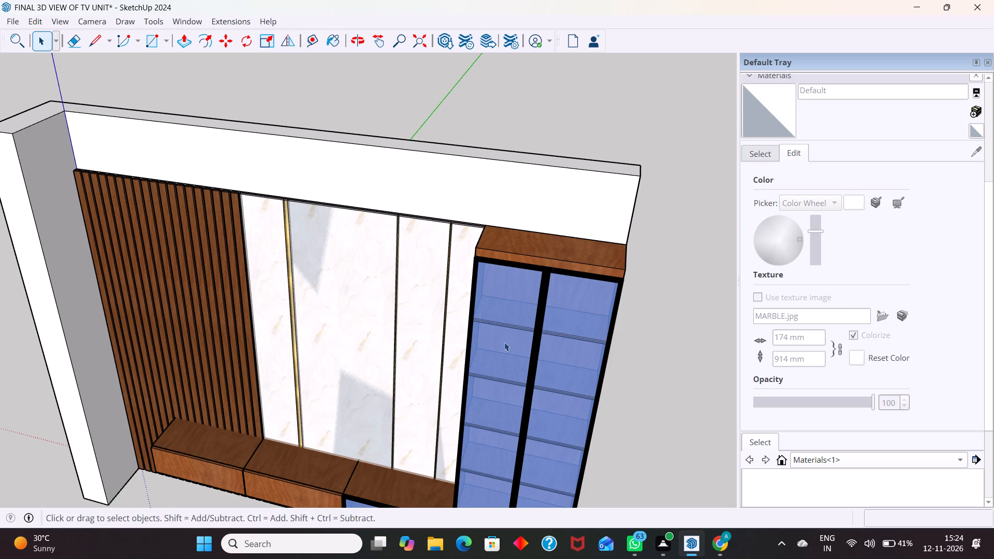
{"action": "scroll", "coordinate": [452, 246], "scroll_direction": "down", "scroll_amount": 10}
{"action": "scroll", "coordinate": [597, 184], "scroll_direction": "down", "scroll_amount": 5}
{"action": "scroll", "coordinate": [426, 251], "scroll_direction": "down", "scroll_amount": 4}
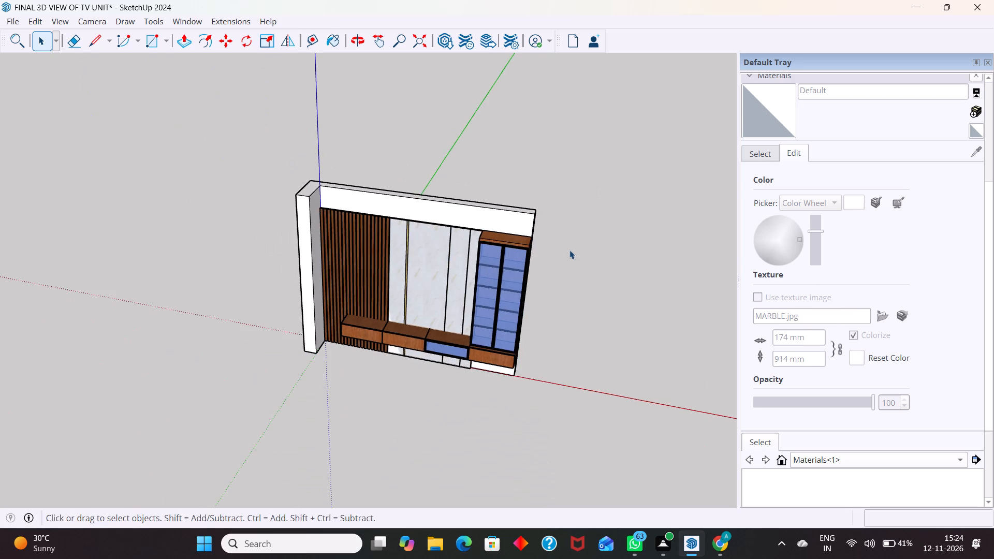
{"action": "middle_click_drag", "start_coordinate": [567, 249], "coordinate": [400, 211]}
{"action": "scroll", "coordinate": [438, 321], "scroll_direction": "up", "scroll_amount": 5}
{"action": "middle_click_drag", "start_coordinate": [471, 446], "coordinate": [559, 411]}
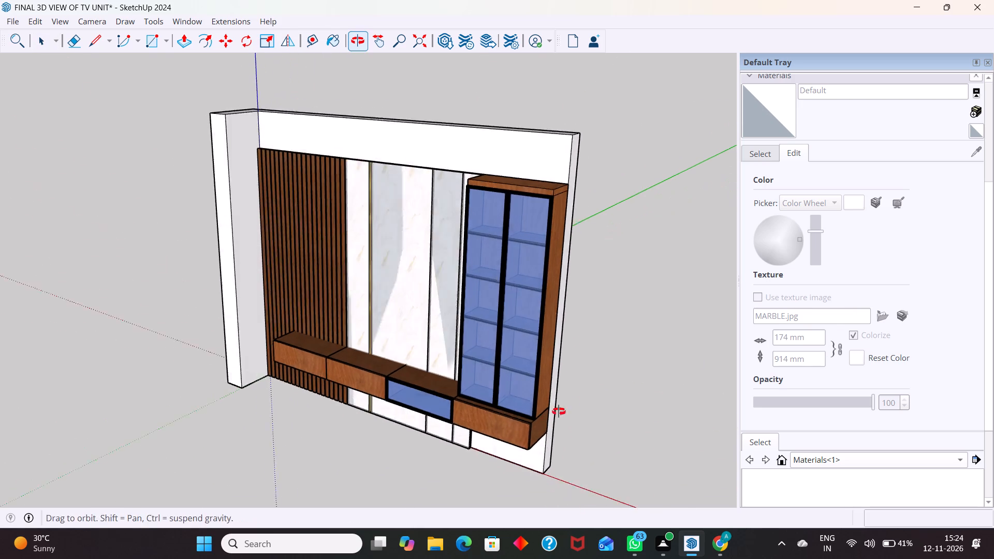
{"action": "middle_click_drag", "start_coordinate": [559, 411], "coordinate": [567, 403]}
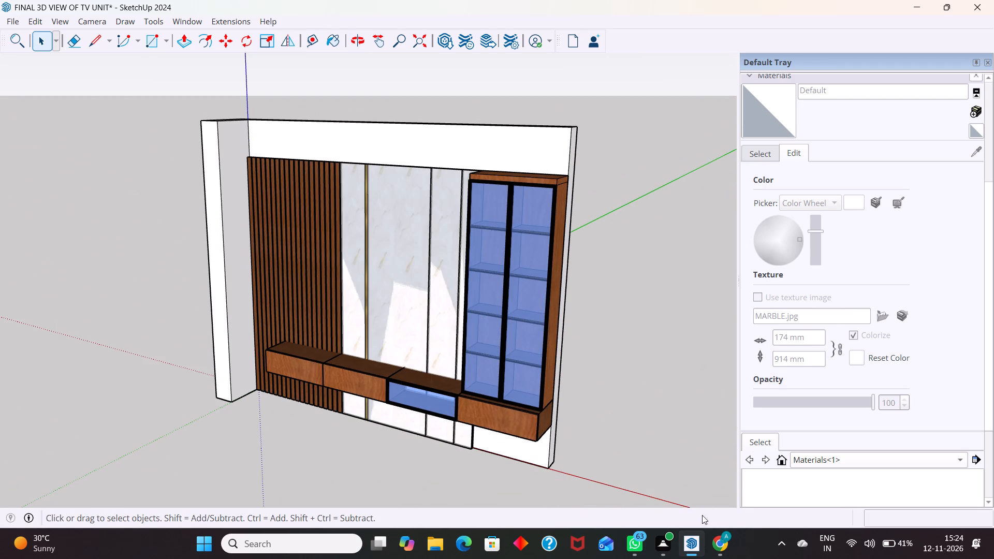
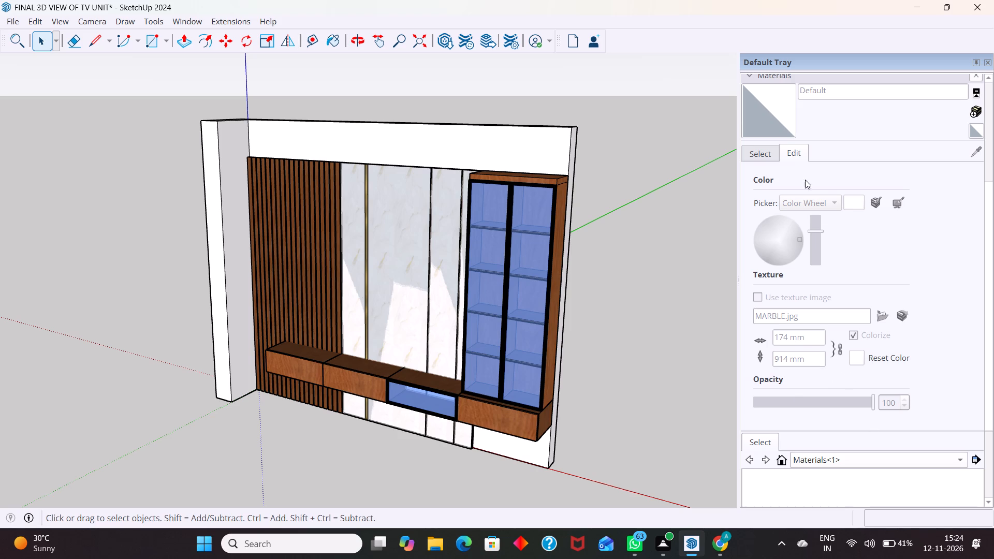
Create a new material using the Carrelage Simorre Doreen JPG from Downloads as its texture, with opacity set to 0.
{"action": "scroll", "coordinate": [883, 95], "scroll_direction": "up", "scroll_amount": 3}
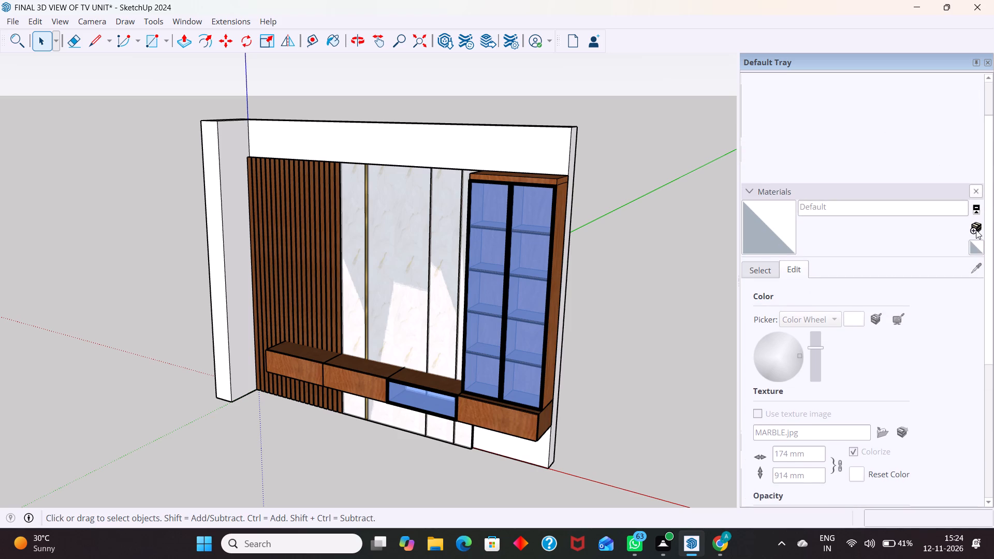
{"action": "left_click", "coordinate": [976, 230]}
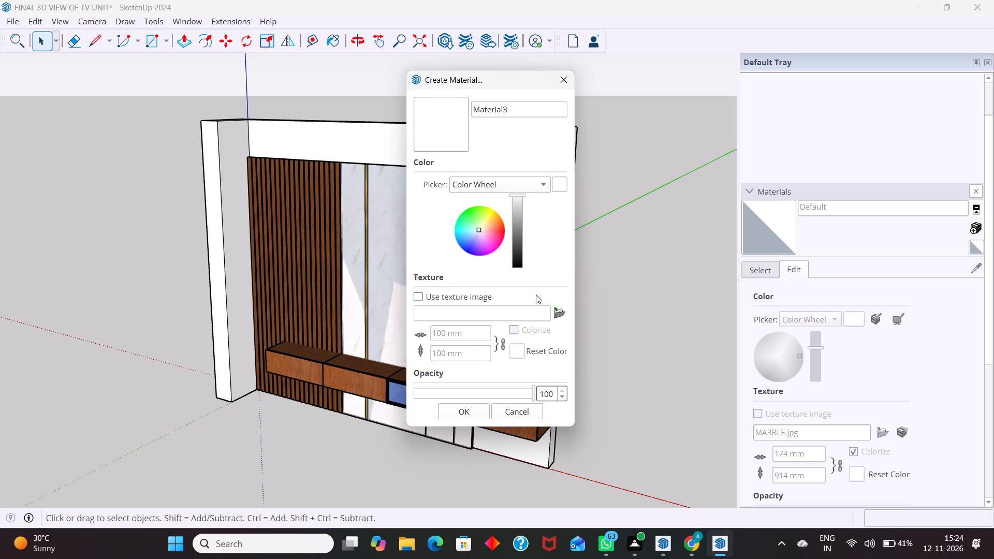
{"action": "left_click", "coordinate": [561, 311]}
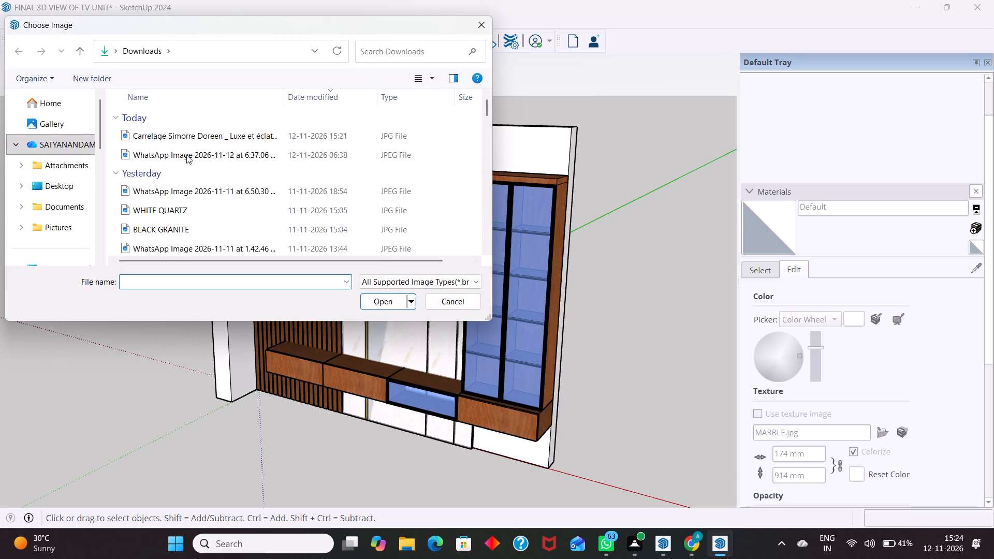
{"action": "left_click", "coordinate": [203, 140]}
{"action": "left_click", "coordinate": [390, 300]}
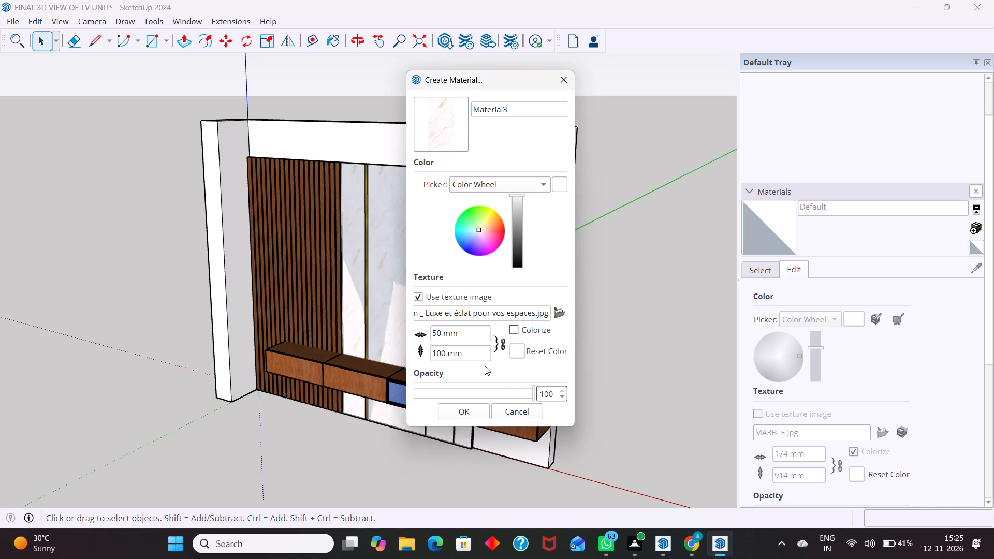
{"action": "scroll", "coordinate": [491, 376], "scroll_direction": "down", "scroll_amount": 2}
{"action": "left_click_drag", "start_coordinate": [533, 392], "coordinate": [417, 405]}
{"action": "left_click_drag", "start_coordinate": [417, 405], "coordinate": [403, 405]}
{"action": "left_click", "coordinate": [454, 412]}
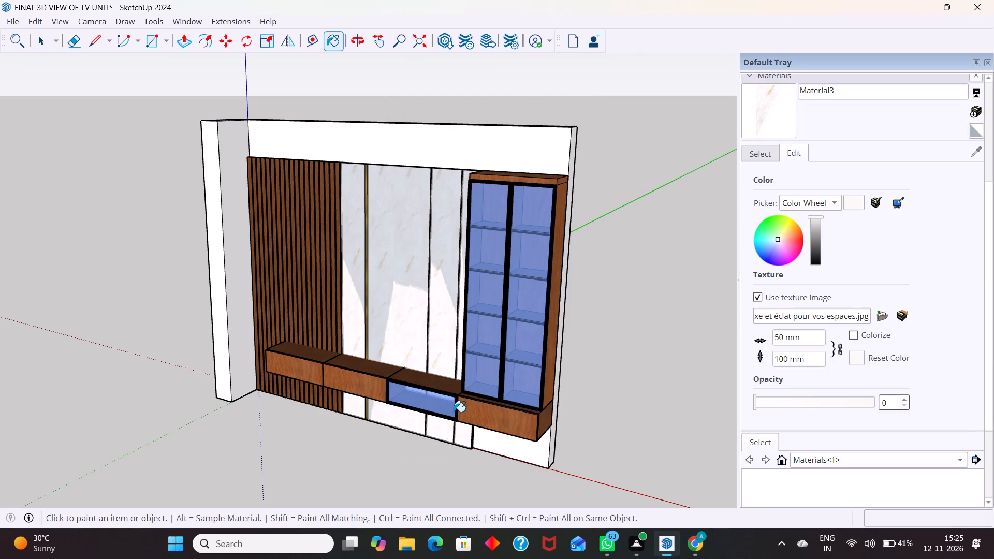
Paint the wide central marble panel of the TV unit's back wall with the new marble material.
{"action": "scroll", "coordinate": [394, 328], "scroll_direction": "up", "scroll_amount": 5}
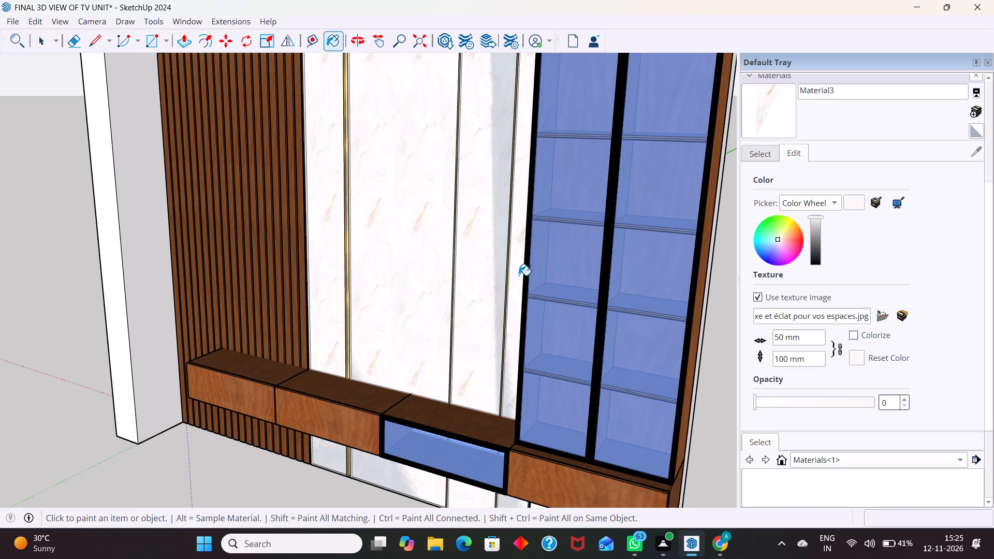
{"action": "left_click", "coordinate": [427, 271]}
{"action": "scroll", "coordinate": [428, 276], "scroll_direction": "down", "scroll_amount": 6}
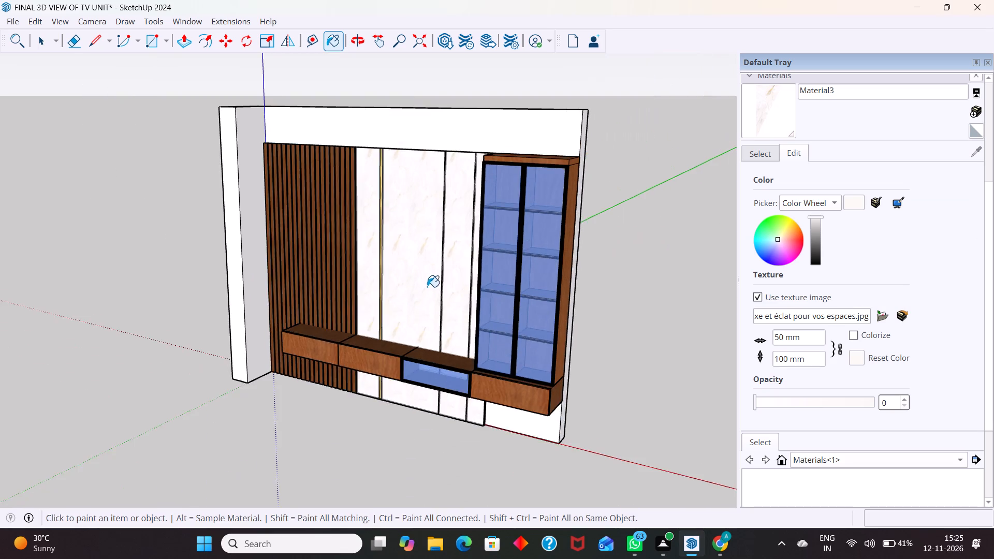
{"action": "scroll", "coordinate": [427, 288], "scroll_direction": "down", "scroll_amount": 4}
{"action": "key", "text": "space"}
Examine the marble texture on the wall panels close up and from different angles.
{"action": "scroll", "coordinate": [374, 239], "scroll_direction": "up", "scroll_amount": 6}
{"action": "middle_click_drag", "start_coordinate": [397, 265], "coordinate": [495, 308]}
{"action": "scroll", "coordinate": [551, 196], "scroll_direction": "up", "scroll_amount": 9}
{"action": "middle_click_drag", "start_coordinate": [514, 217], "coordinate": [448, 284]}
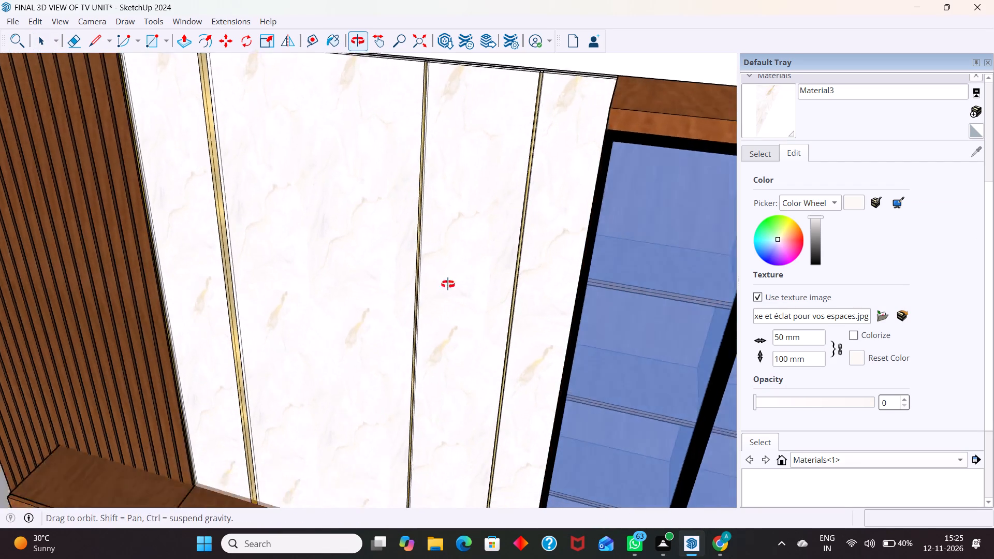
{"action": "middle_click_drag", "start_coordinate": [448, 284], "coordinate": [417, 303]}
{"action": "scroll", "coordinate": [368, 291], "scroll_direction": "down", "scroll_amount": 12}
{"action": "middle_click_drag", "start_coordinate": [395, 305], "coordinate": [475, 178]}
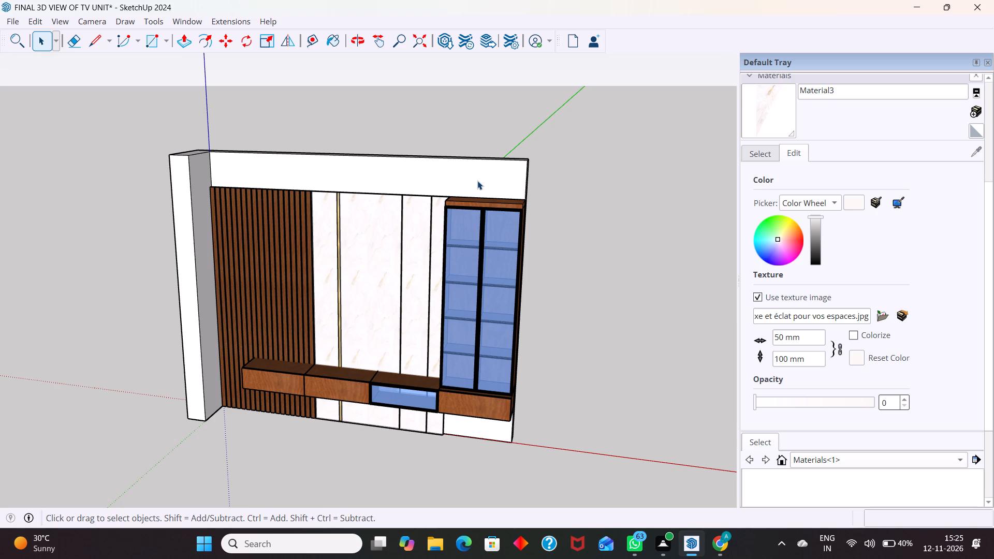
Start importing a file and search the Downloads folder for TV.
{"action": "left_click", "coordinate": [15, 21]}
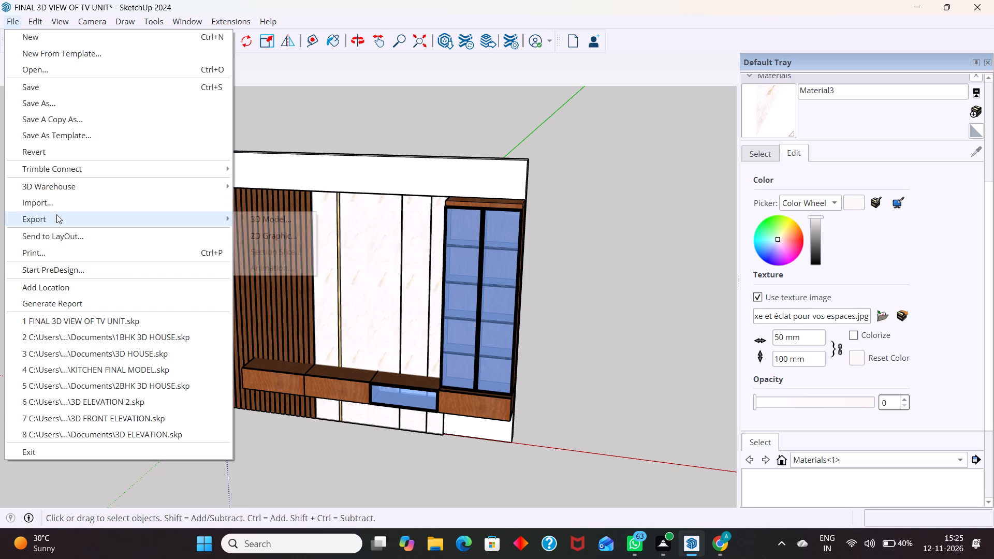
{"action": "left_click", "coordinate": [64, 206]}
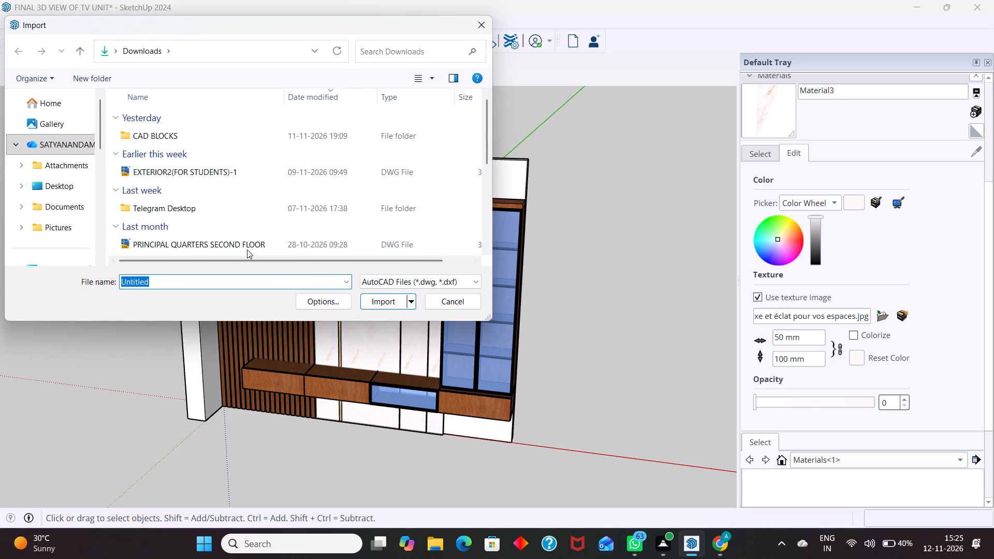
{"action": "left_click", "coordinate": [408, 49]}
{"action": "type", "text": "TV"}
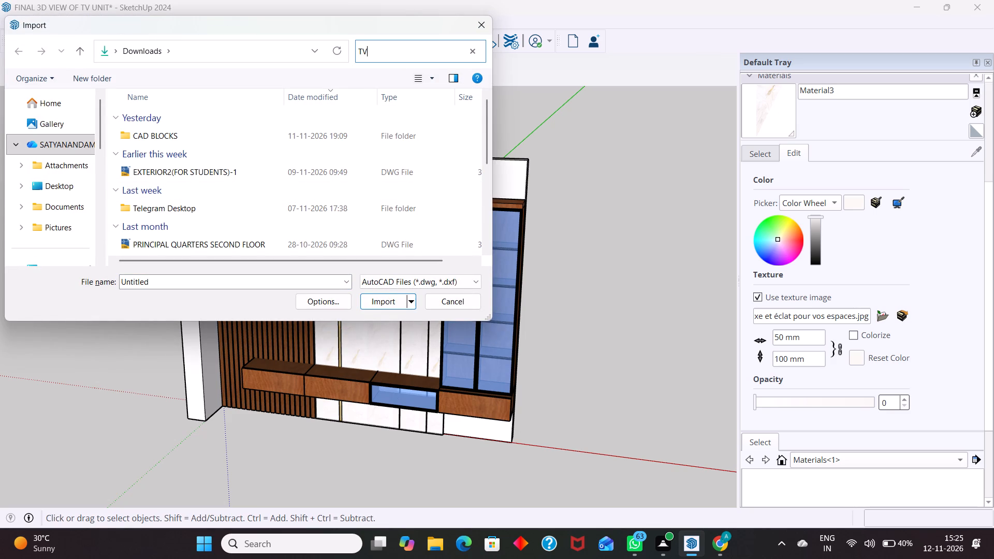
{"action": "scroll", "coordinate": [76, 199], "scroll_direction": "down", "scroll_amount": 1}
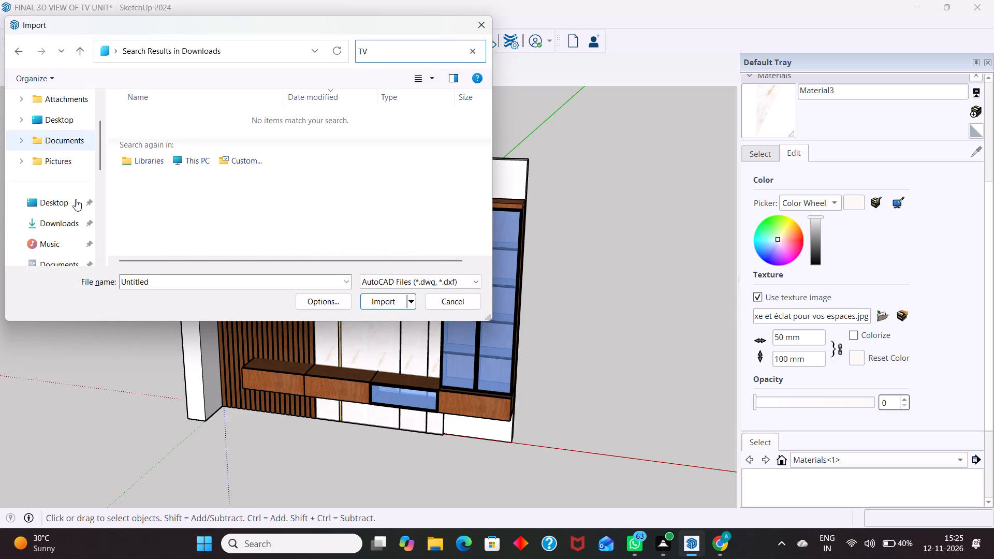
{"action": "left_click", "coordinate": [73, 226]}
{"action": "left_click", "coordinate": [392, 50]}
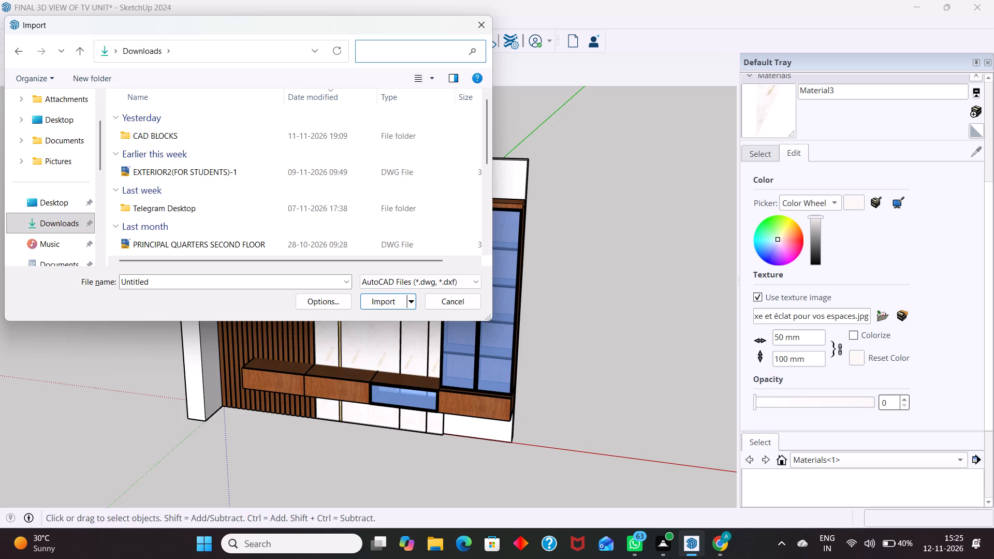
{"action": "key", "text": "y"}
{"action": "key", "text": "BackSpace"}
{"action": "type", "text": "TV"}
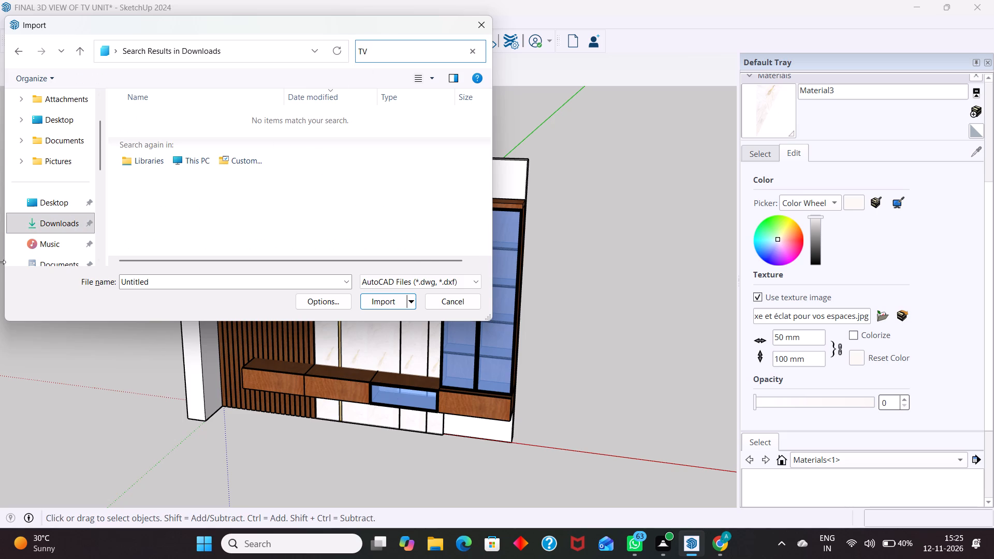
Search the Documents folder for an import file using the terms TV and SKP.
{"action": "scroll", "coordinate": [37, 252], "scroll_direction": "down", "scroll_amount": 1}
{"action": "left_click", "coordinate": [78, 195]}
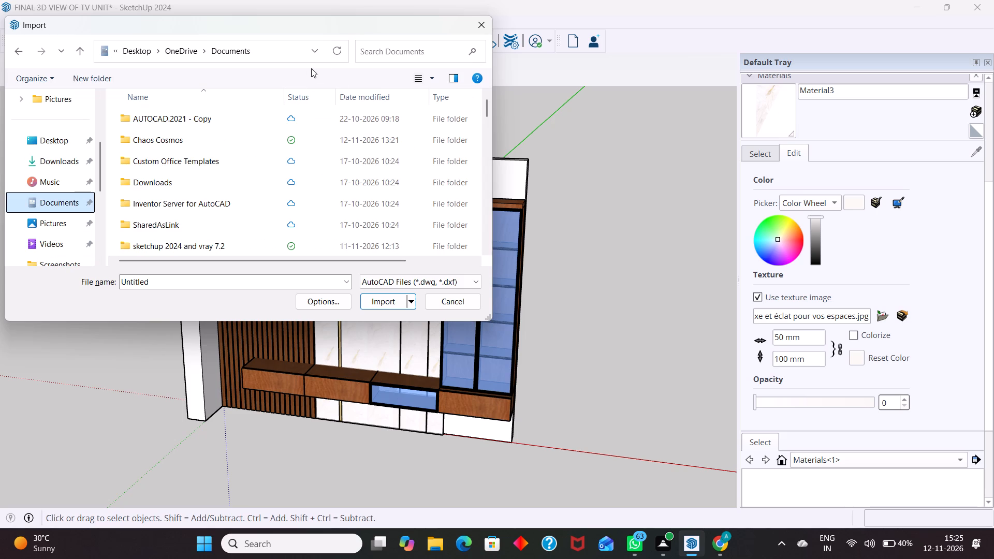
{"action": "left_click", "coordinate": [371, 51]}
{"action": "type", "text": "TV"}
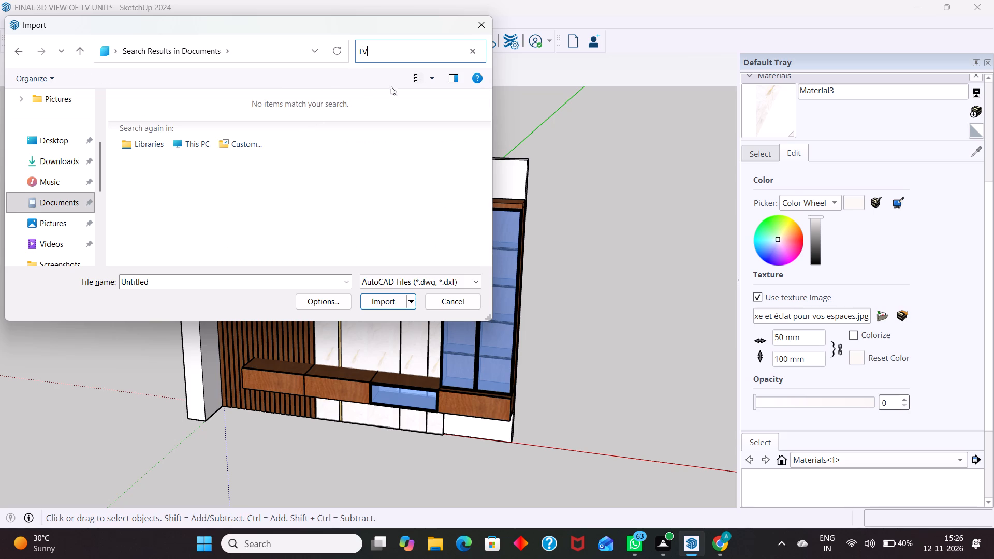
{"action": "left_click", "coordinate": [470, 51]}
{"action": "key", "text": "s"}
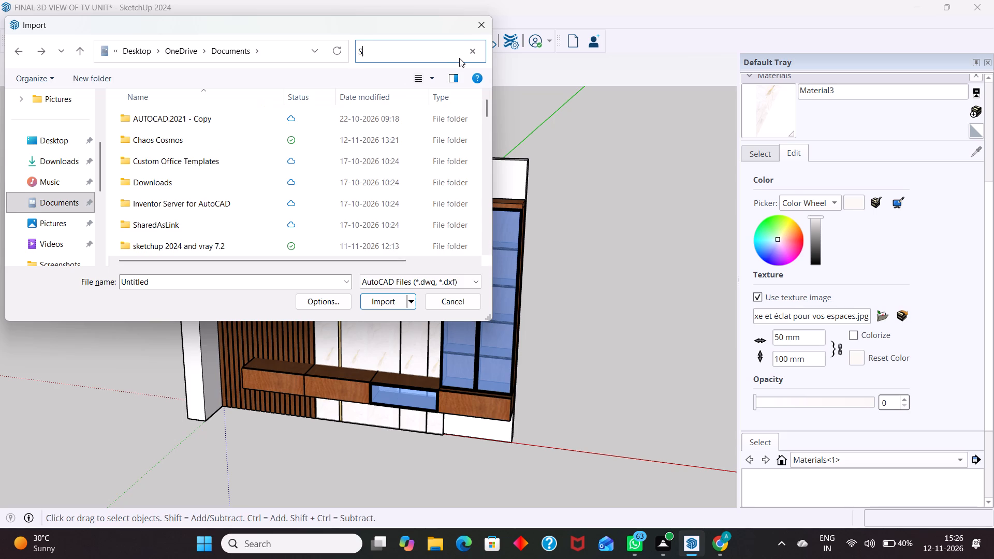
{"action": "type", "text": "KP"}
{"action": "key", "text": "Return"}
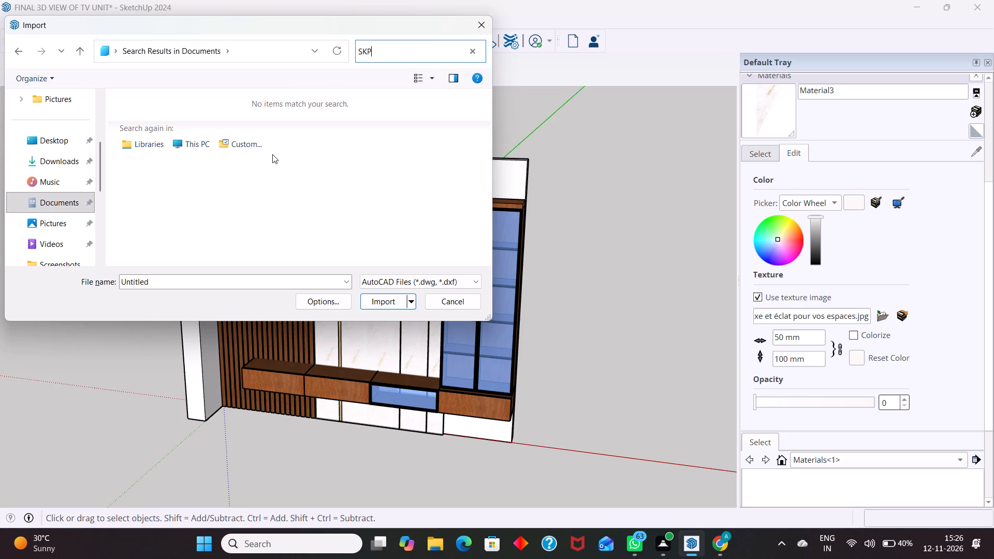
{"action": "left_click", "coordinate": [51, 201]}
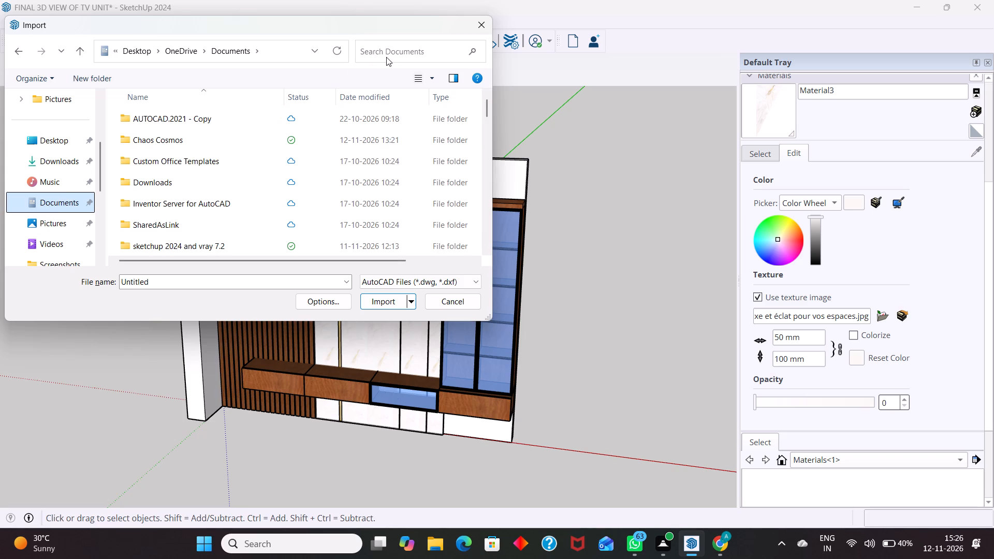
Set the import file type to All Supported Types and search Documents for TV and SKP again.
{"action": "left_click", "coordinate": [469, 279]}
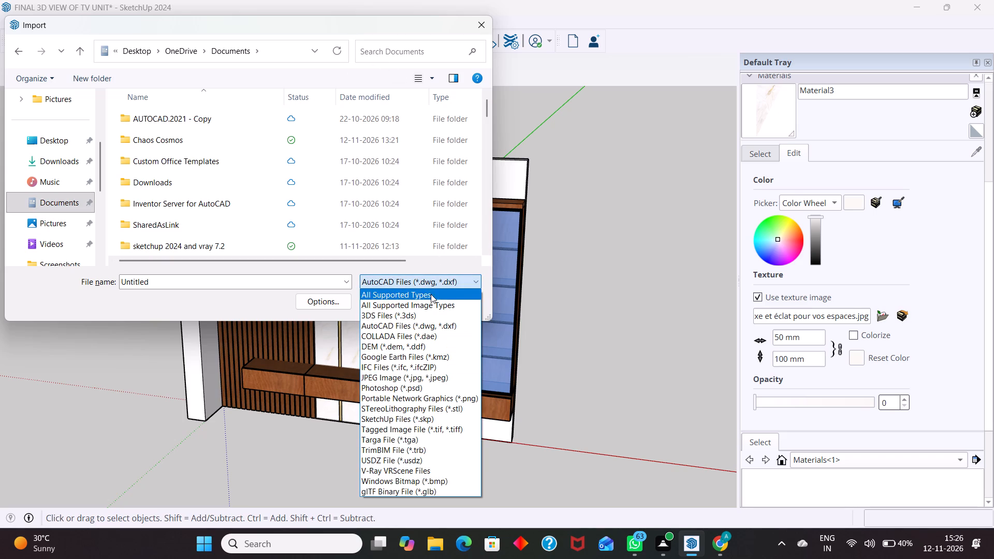
{"action": "left_click", "coordinate": [435, 297]}
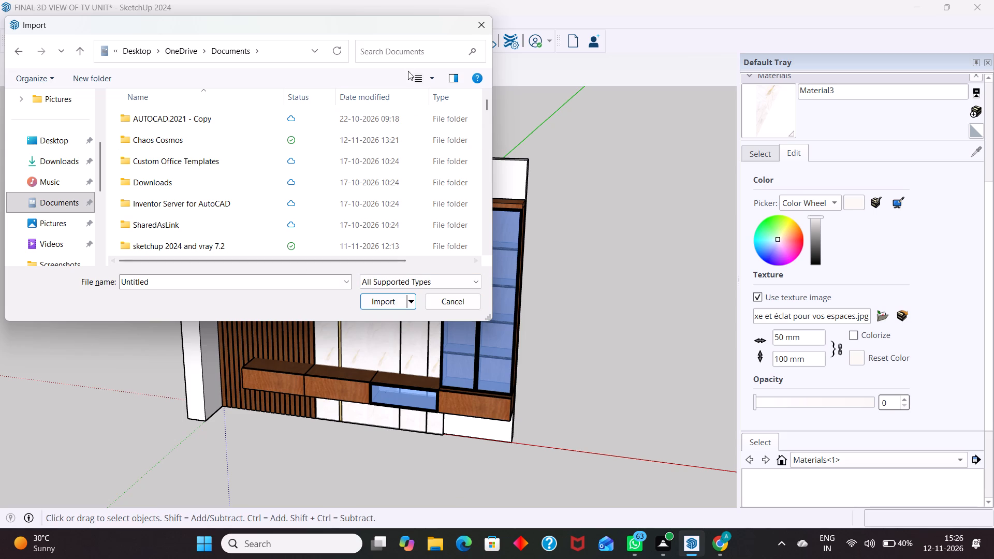
{"action": "left_click", "coordinate": [429, 46]}
{"action": "type", "text": "TV"}
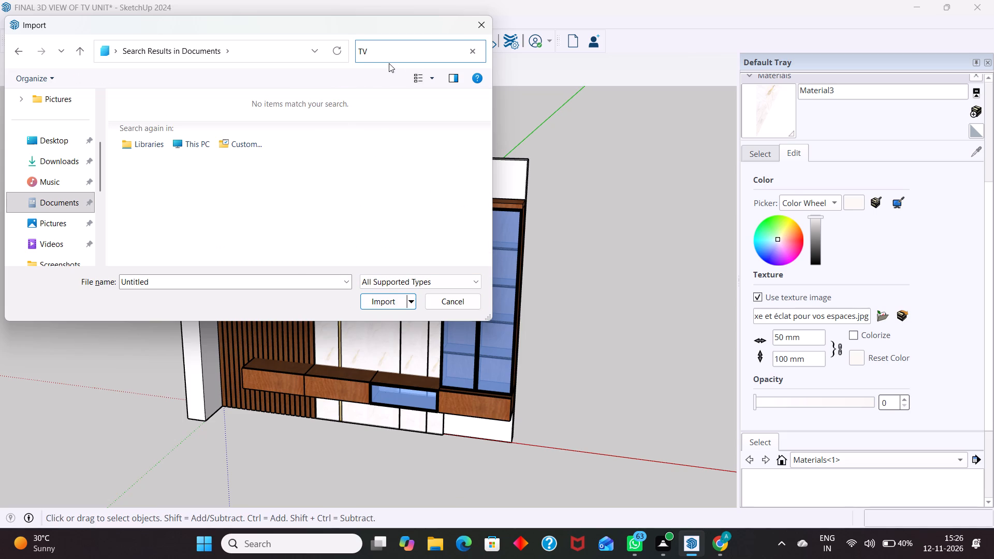
{"action": "key", "text": "BackSpace"}
{"action": "key", "text": "BackSpace"}
{"action": "type", "text": "SKP"}
Set the import file type to SketchUp Files (*.skp) and look through the SKP search results in Documents for a TV model.
{"action": "left_click", "coordinate": [428, 283]}
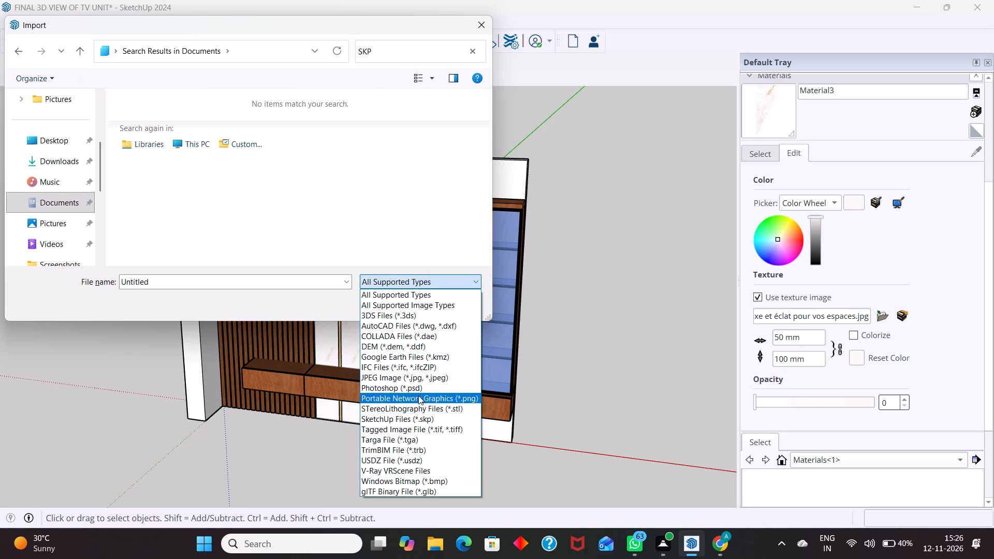
{"action": "left_click", "coordinate": [414, 418]}
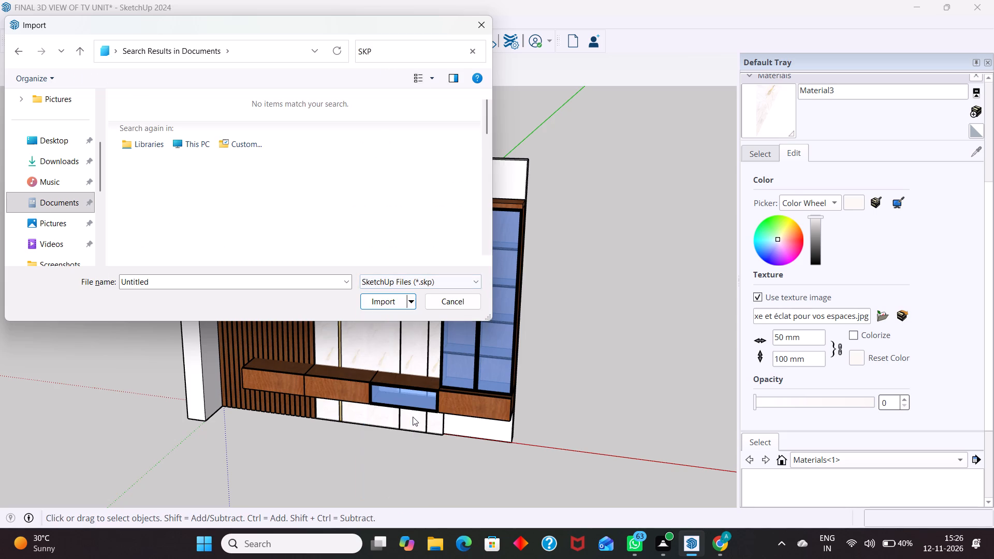
{"action": "scroll", "coordinate": [272, 207], "scroll_direction": "down", "scroll_amount": 4}
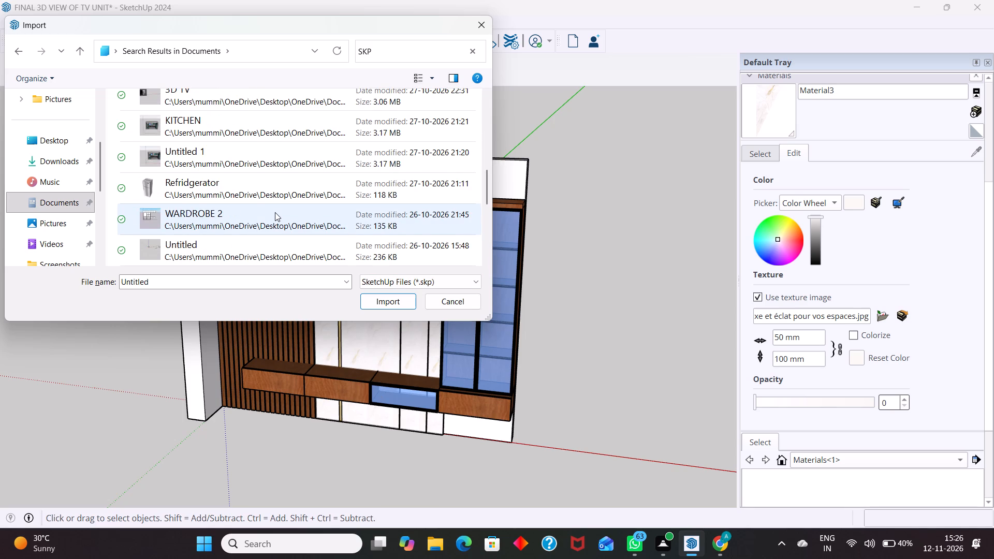
{"action": "scroll", "coordinate": [275, 212], "scroll_direction": "down", "scroll_amount": 3}
{"action": "scroll", "coordinate": [274, 215], "scroll_direction": "up", "scroll_amount": 1}
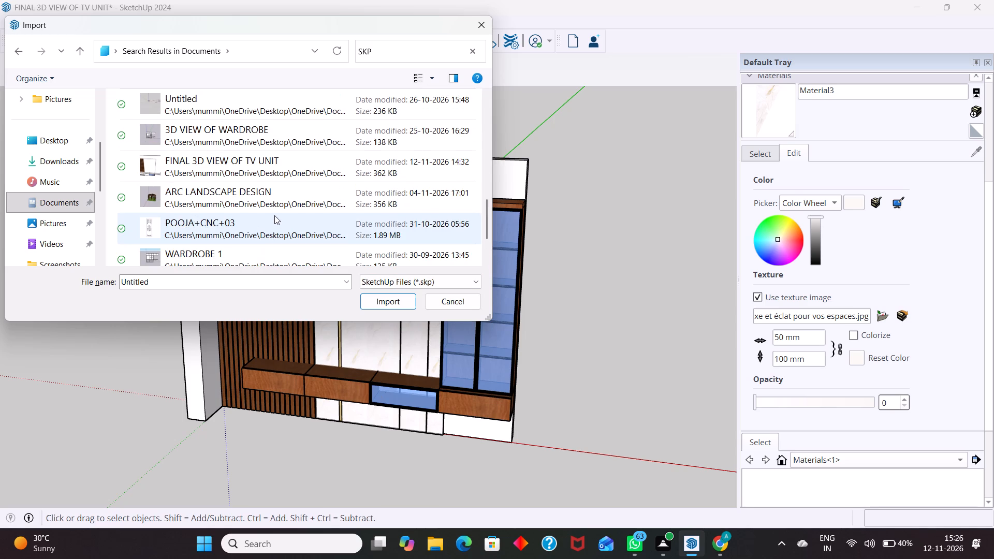
{"action": "scroll", "coordinate": [274, 215], "scroll_direction": "up", "scroll_amount": 2}
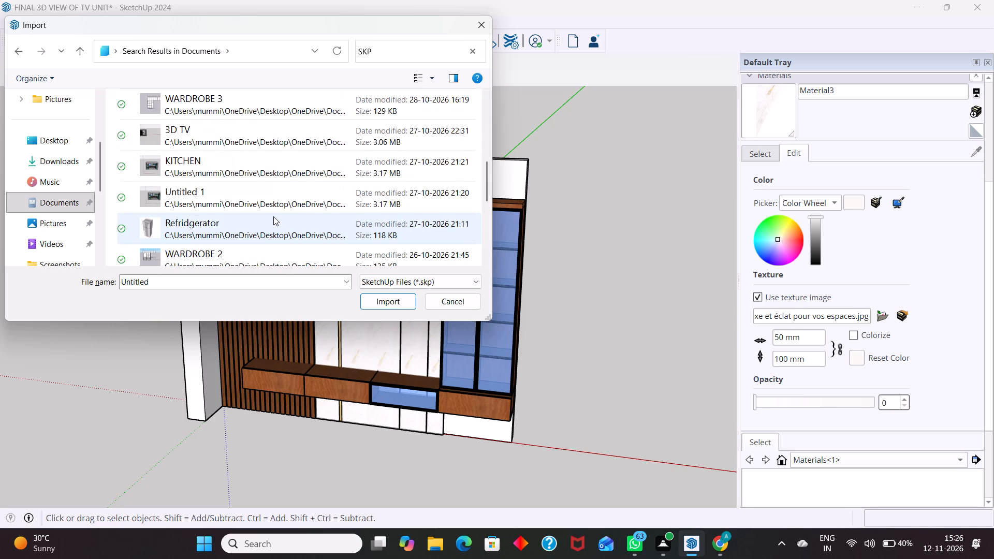
{"action": "scroll", "coordinate": [273, 216], "scroll_direction": "up", "scroll_amount": 2}
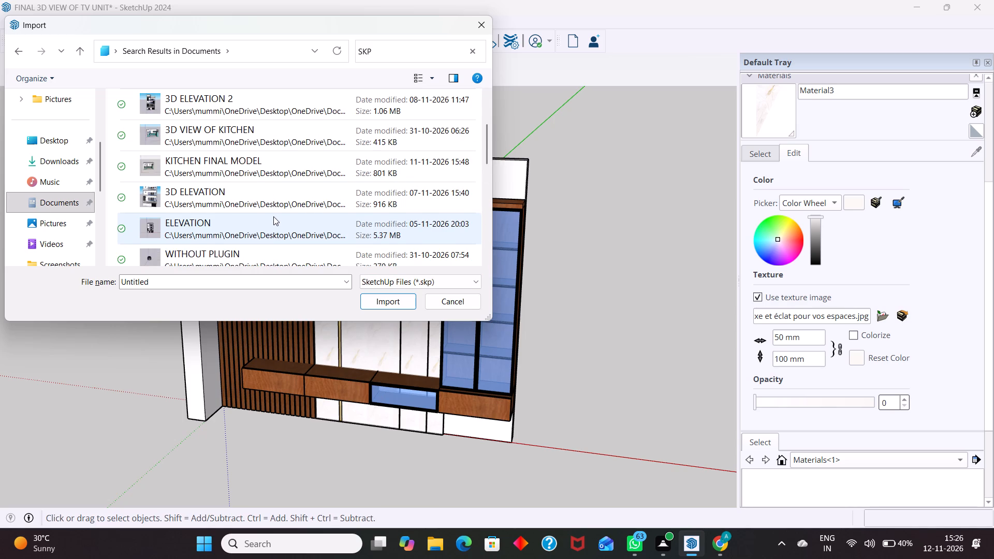
{"action": "scroll", "coordinate": [273, 216], "scroll_direction": "up", "scroll_amount": 1}
{"action": "scroll", "coordinate": [273, 216], "scroll_direction": "down", "scroll_amount": 3}
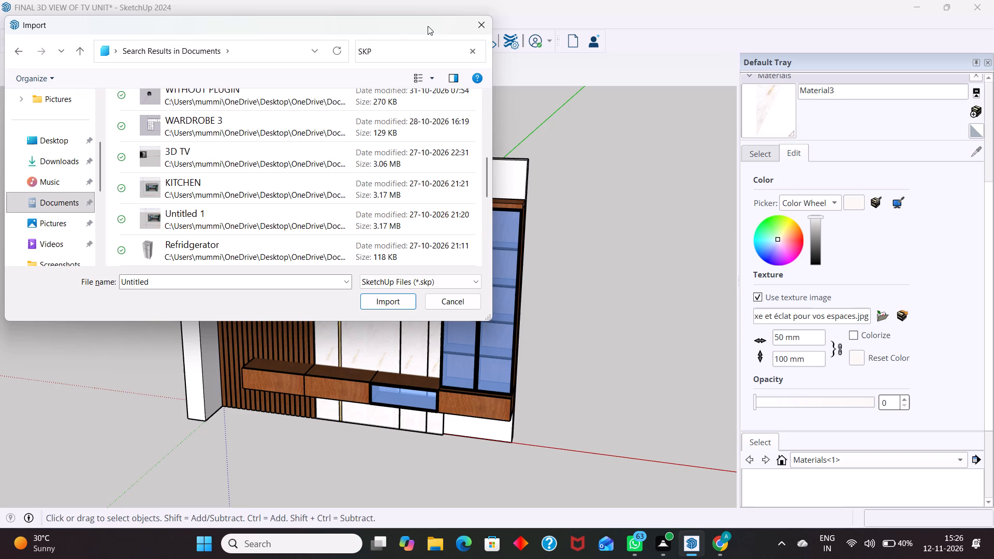
Search the Downloads folder for SKP and import the Group_12 file.
{"action": "left_click", "coordinate": [466, 48]}
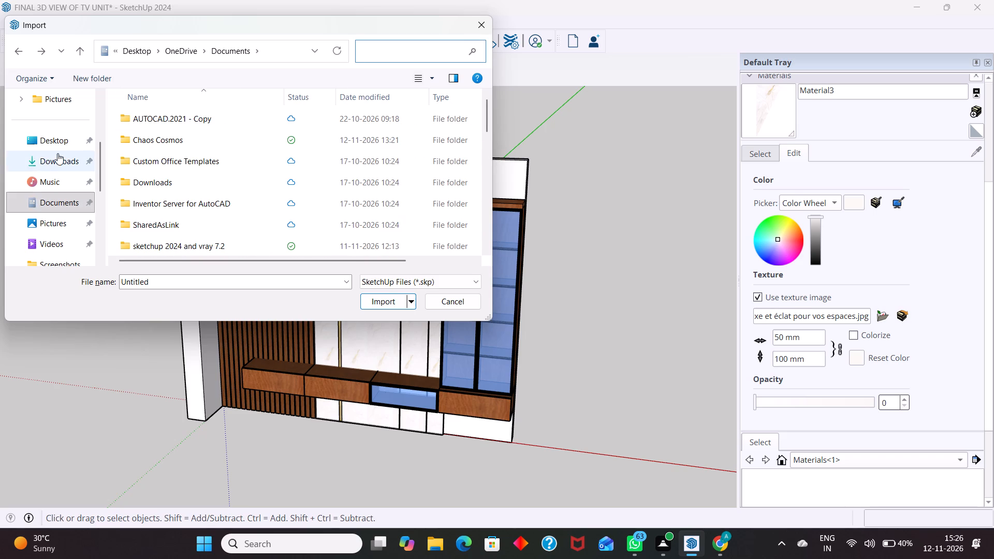
{"action": "left_click", "coordinate": [63, 149]}
{"action": "left_click", "coordinate": [64, 155]}
{"action": "left_click", "coordinate": [399, 52]}
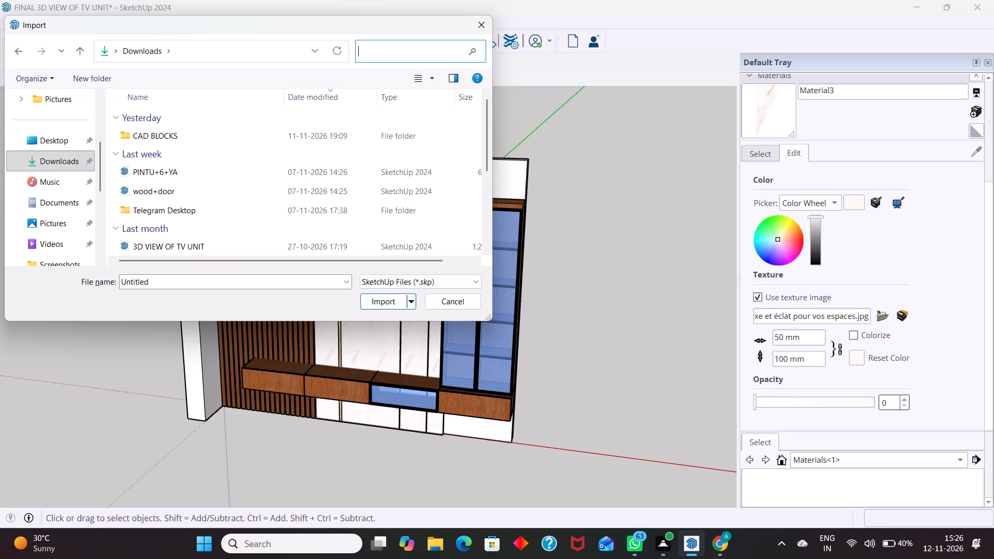
{"action": "type", "text": "SKP"}
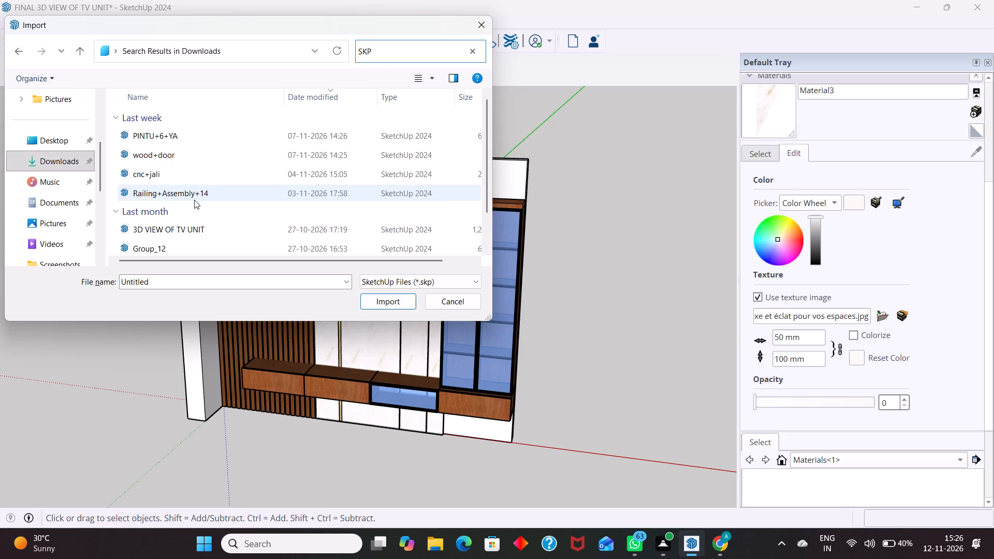
{"action": "scroll", "coordinate": [195, 205], "scroll_direction": "down", "scroll_amount": 1}
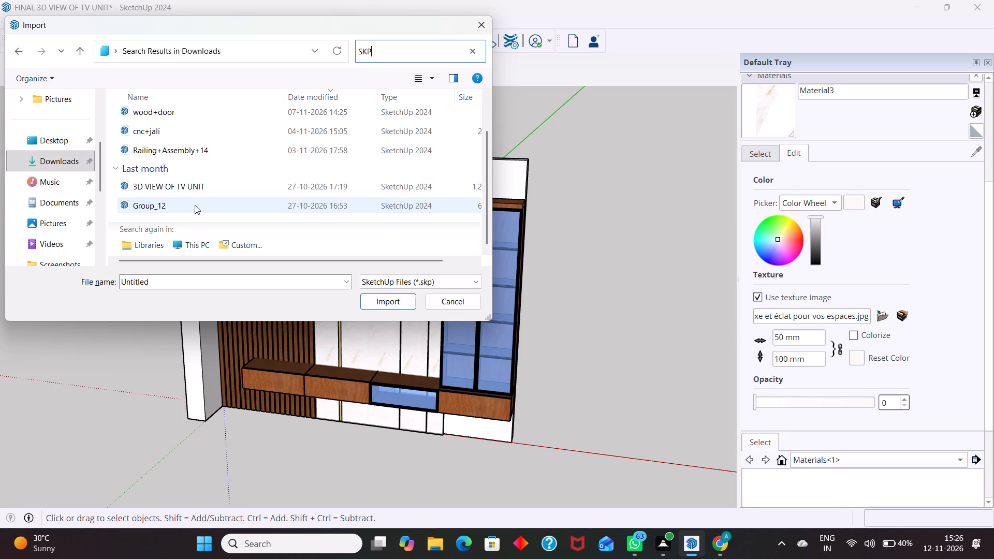
{"action": "left_click", "coordinate": [195, 205]}
{"action": "left_click", "coordinate": [371, 296]}
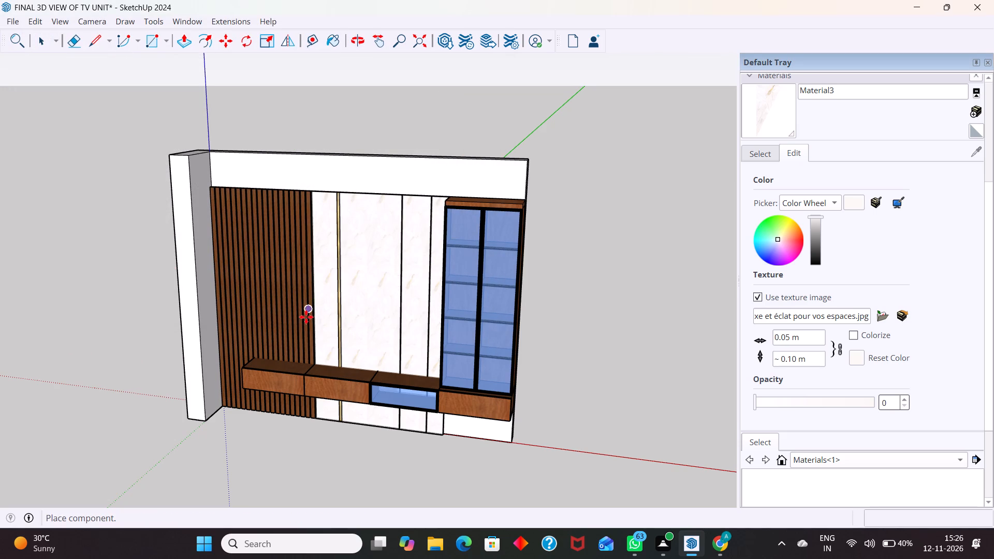
Place the imported TV component in the open space in front of the TV unit.
{"action": "scroll", "coordinate": [371, 287], "scroll_direction": "down", "scroll_amount": 8}
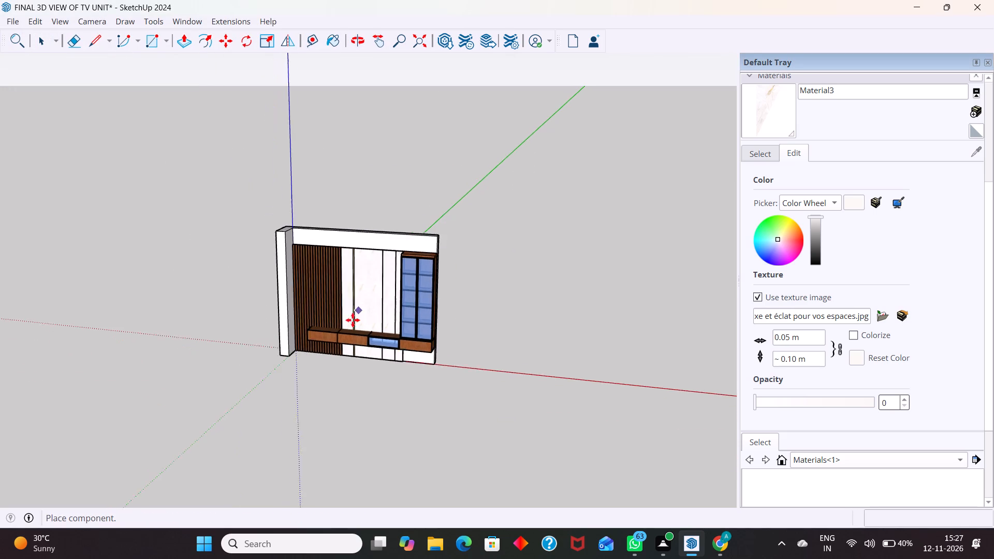
{"action": "scroll", "coordinate": [353, 320], "scroll_direction": "down", "scroll_amount": 2}
{"action": "scroll", "coordinate": [344, 318], "scroll_direction": "up", "scroll_amount": 3}
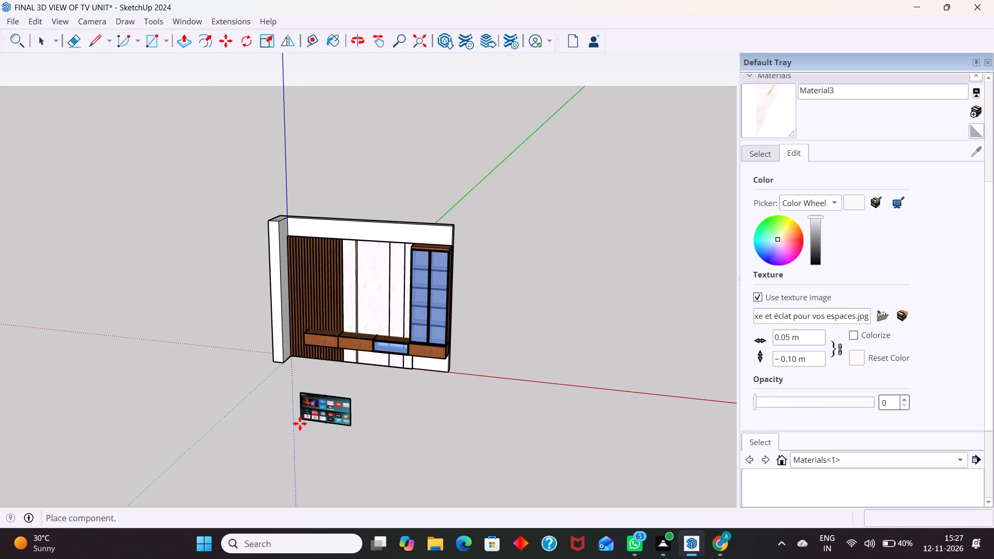
{"action": "left_click", "coordinate": [300, 423]}
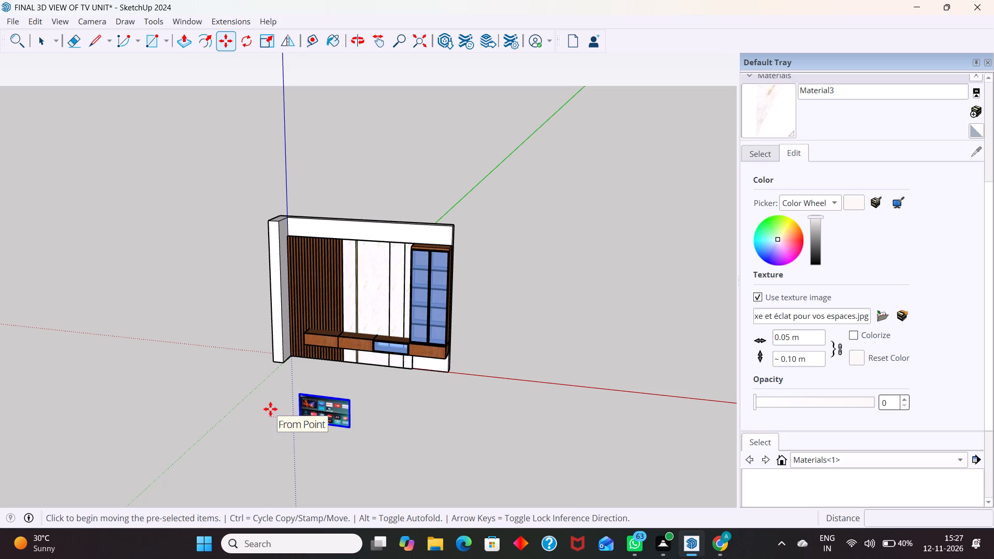
{"action": "key", "text": "space"}
Turn on the Large Tool Set.
{"action": "scroll", "coordinate": [323, 425], "scroll_direction": "up", "scroll_amount": 4}
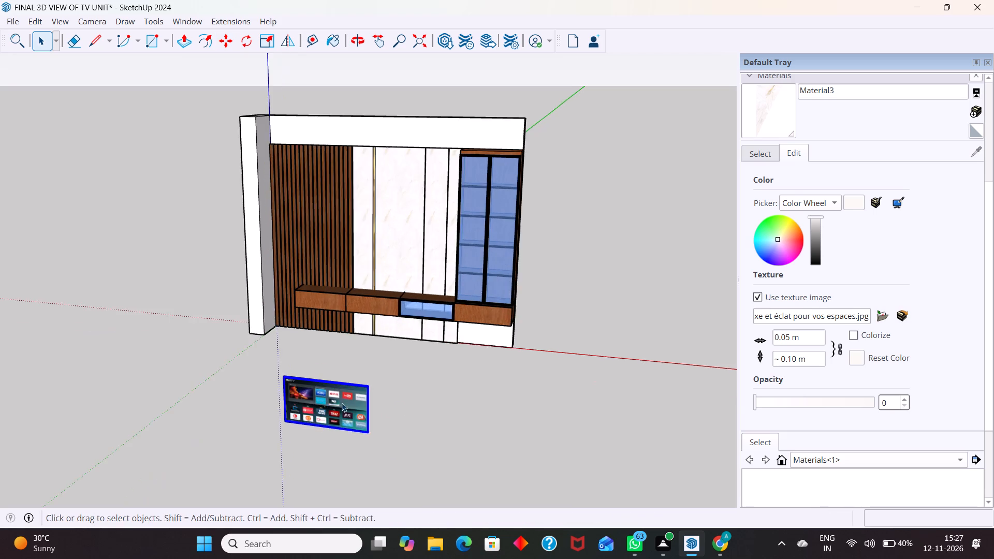
{"action": "scroll", "coordinate": [342, 403], "scroll_direction": "up", "scroll_amount": 10}
{"action": "scroll", "coordinate": [406, 314], "scroll_direction": "down", "scroll_amount": 3}
{"action": "middle_click_drag", "start_coordinate": [329, 356], "coordinate": [306, 398]}
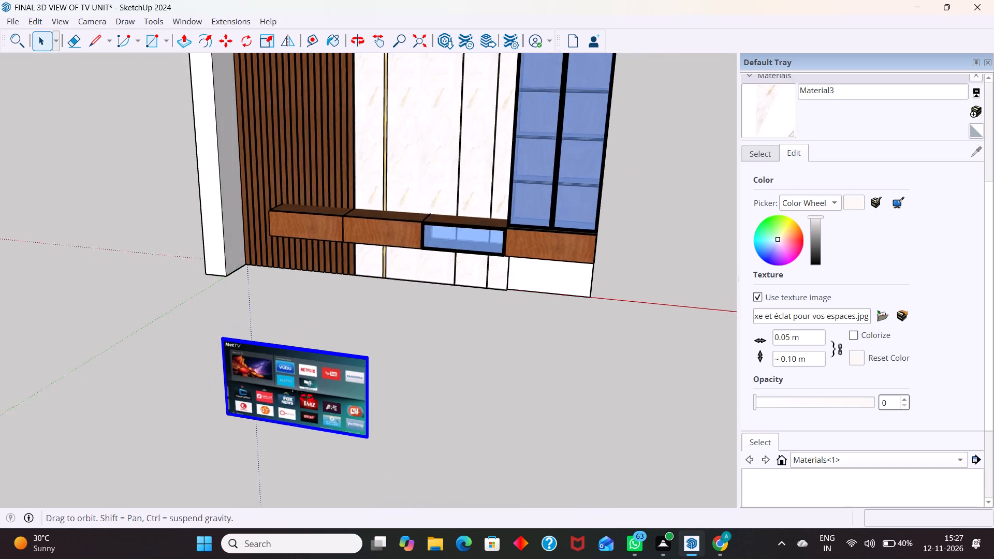
{"action": "middle_click_drag", "start_coordinate": [306, 398], "coordinate": [185, 463]}
{"action": "scroll", "coordinate": [427, 188], "scroll_direction": "down", "scroll_amount": 5}
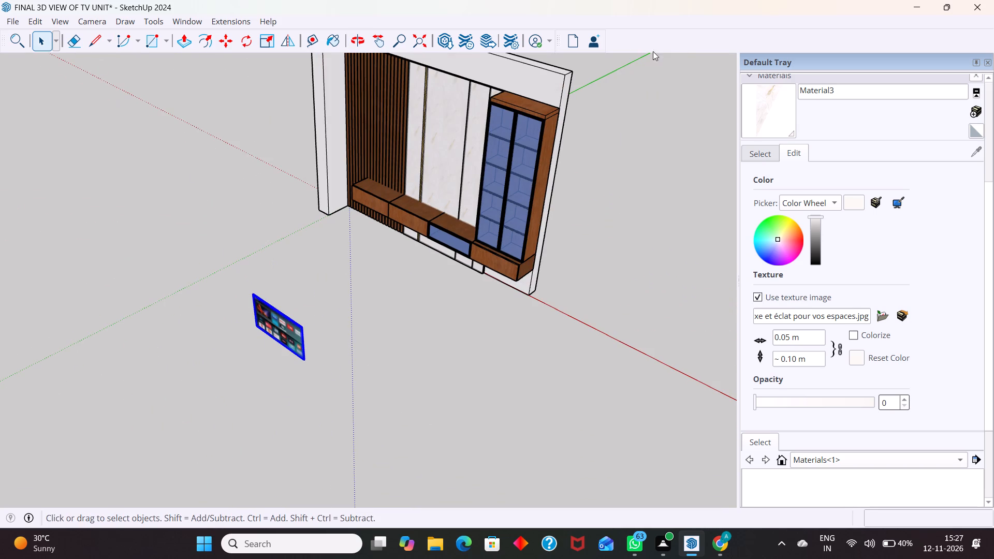
{"action": "right_click", "coordinate": [696, 24]}
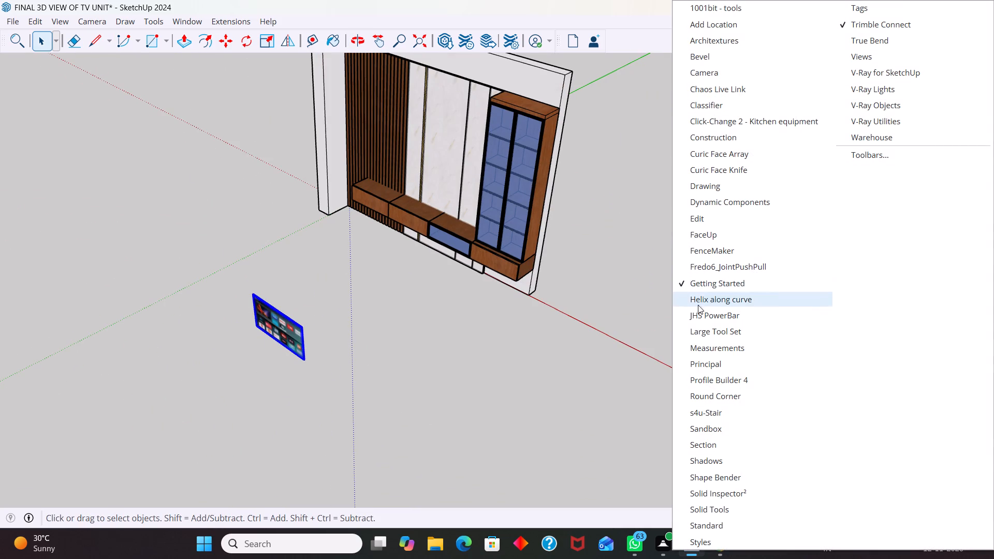
{"action": "left_click", "coordinate": [703, 334]}
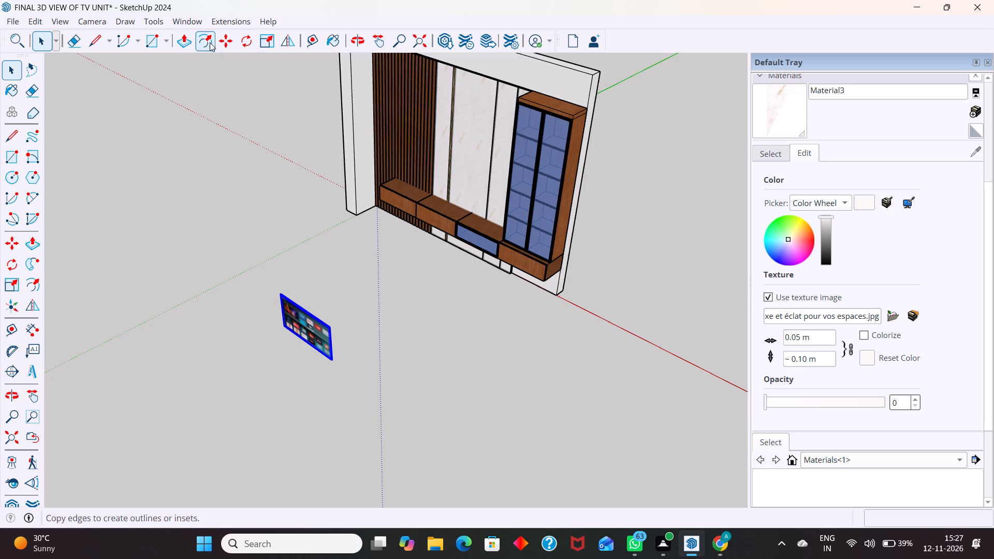
Scale the TV wider along the red axis by pulling out the side edge nearest the glass cabinet.
{"action": "left_click", "coordinate": [262, 40]}
{"action": "scroll", "coordinate": [365, 383], "scroll_direction": "up", "scroll_amount": 7}
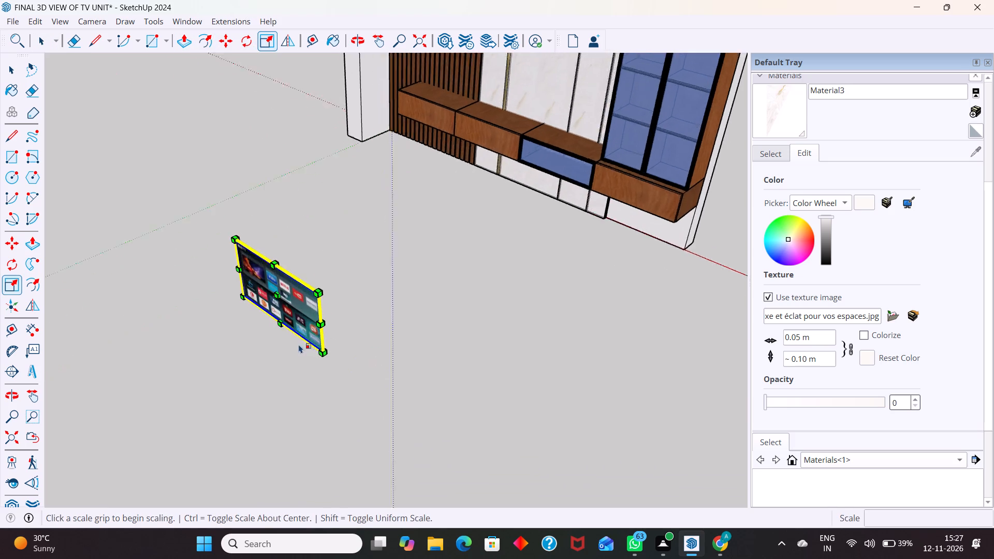
{"action": "scroll", "coordinate": [299, 344], "scroll_direction": "up", "scroll_amount": 6}
{"action": "middle_click_drag", "start_coordinate": [338, 333], "coordinate": [230, 302]}
{"action": "scroll", "coordinate": [298, 322], "scroll_direction": "up", "scroll_amount": 6}
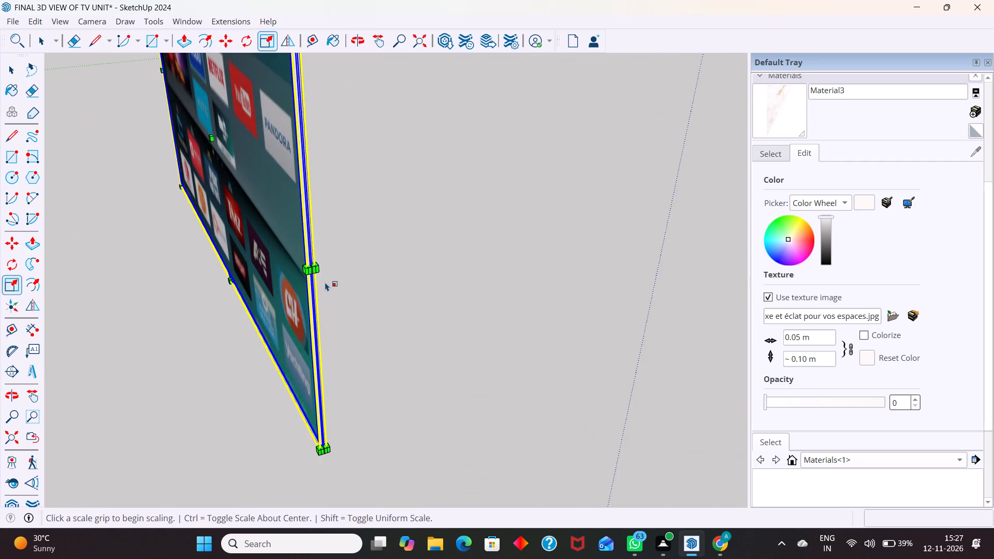
{"action": "scroll", "coordinate": [325, 282], "scroll_direction": "up", "scroll_amount": 5}
{"action": "left_click_drag", "start_coordinate": [308, 258], "coordinate": [335, 277]}
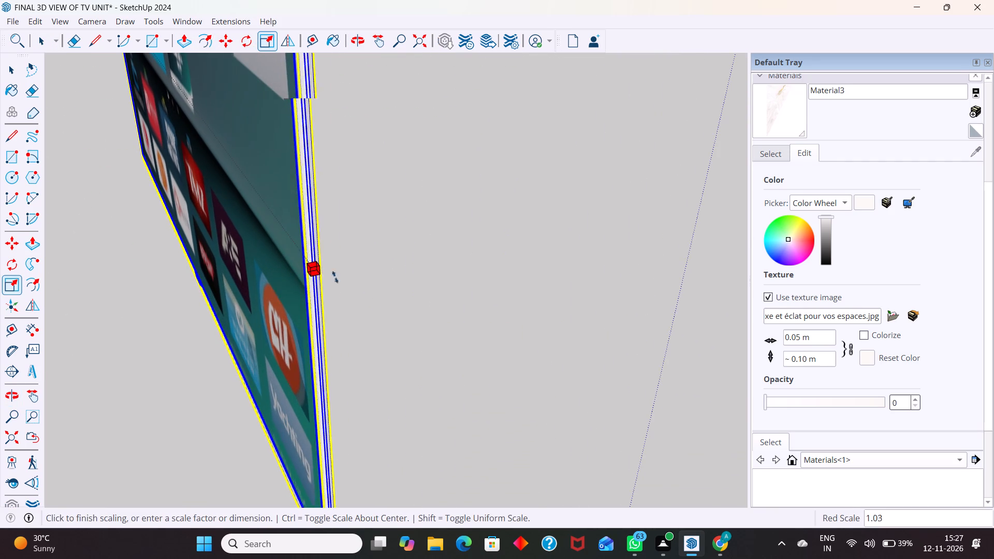
{"action": "left_click_drag", "start_coordinate": [335, 277], "coordinate": [749, 428]}
Scale the TV taller along the blue axis by raising its top edge.
{"action": "scroll", "coordinate": [407, 301], "scroll_direction": "down", "scroll_amount": 7}
{"action": "scroll", "coordinate": [476, 290], "scroll_direction": "down", "scroll_amount": 12}
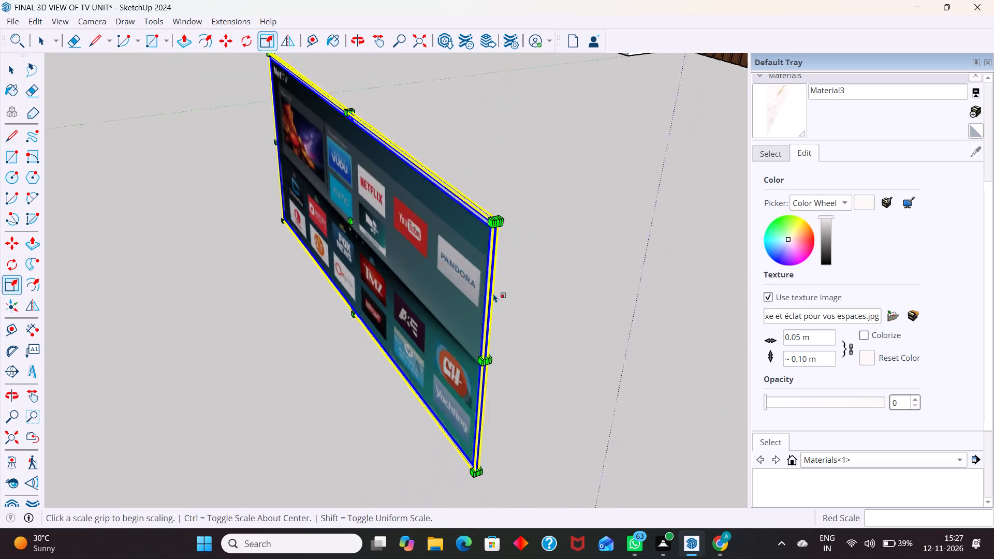
{"action": "scroll", "coordinate": [493, 293], "scroll_direction": "down", "scroll_amount": 2}
{"action": "scroll", "coordinate": [461, 246], "scroll_direction": "down", "scroll_amount": 7}
{"action": "middle_click_drag", "start_coordinate": [408, 310], "coordinate": [466, 351]}
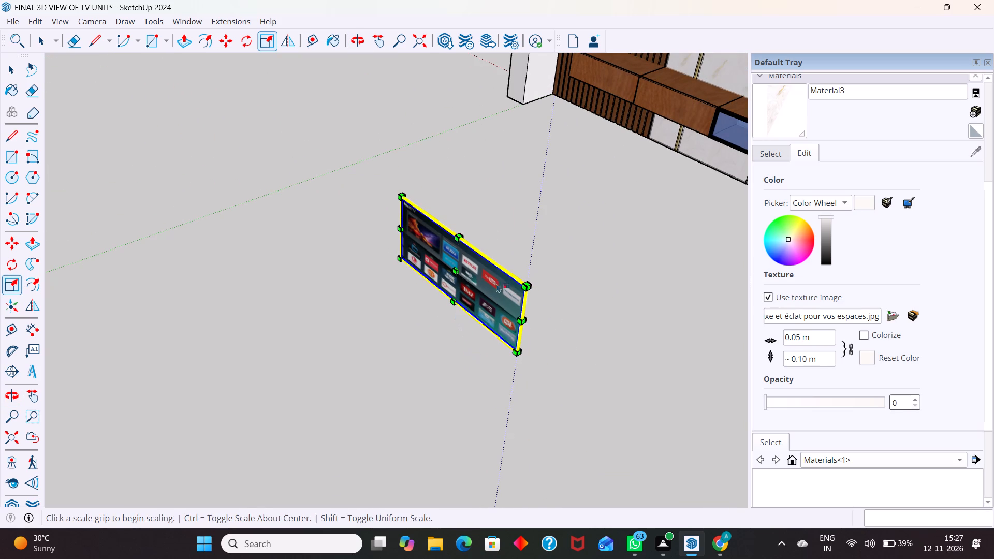
{"action": "middle_click_drag", "start_coordinate": [445, 219], "coordinate": [428, 300]}
{"action": "scroll", "coordinate": [442, 321], "scroll_direction": "up", "scroll_amount": 17}
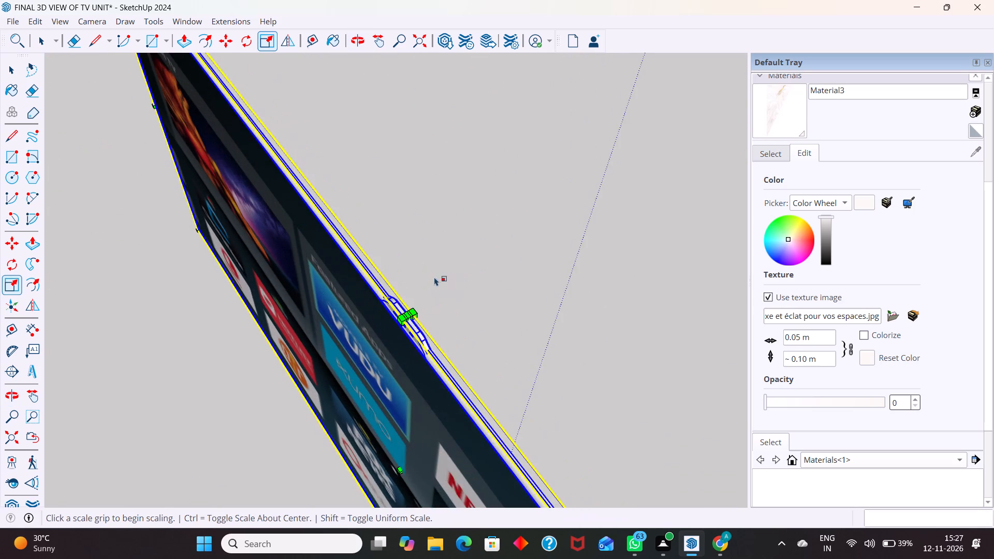
{"action": "scroll", "coordinate": [394, 303], "scroll_direction": "up", "scroll_amount": 6}
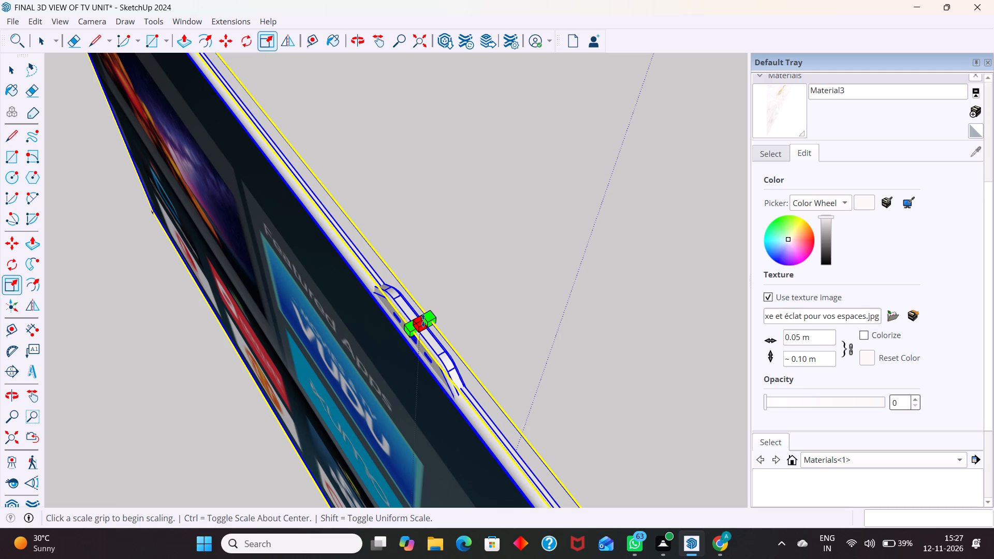
{"action": "left_click_drag", "start_coordinate": [423, 320], "coordinate": [621, 70]}
Scale the TV wider along the red axis from its opposite side edge by a factor of about 1.18.
{"action": "scroll", "coordinate": [631, 258], "scroll_direction": "down", "scroll_amount": 6}
{"action": "scroll", "coordinate": [602, 227], "scroll_direction": "down", "scroll_amount": 3}
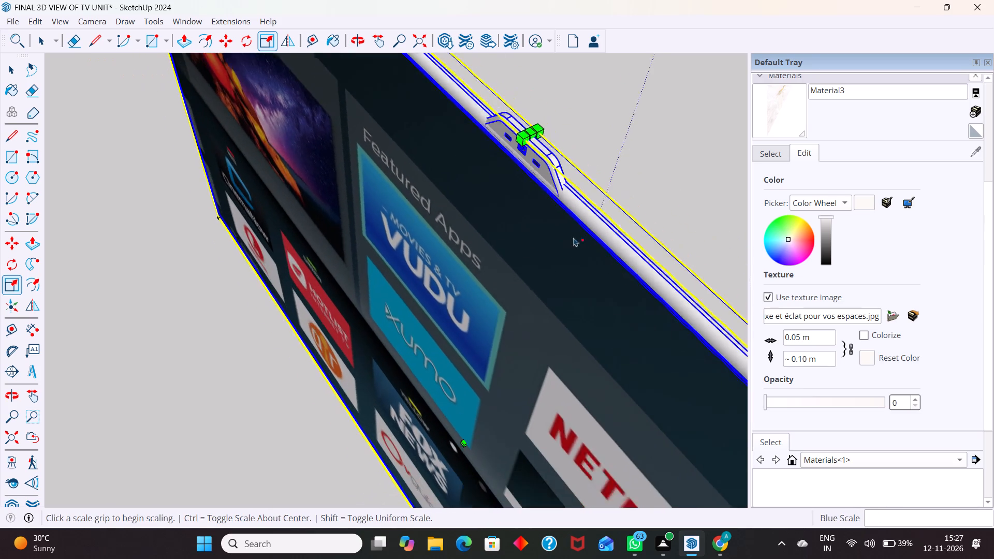
{"action": "scroll", "coordinate": [574, 238], "scroll_direction": "down", "scroll_amount": 3}
{"action": "scroll", "coordinate": [496, 175], "scroll_direction": "down", "scroll_amount": 7}
{"action": "scroll", "coordinate": [491, 159], "scroll_direction": "down", "scroll_amount": 15}
{"action": "middle_click_drag", "start_coordinate": [455, 260], "coordinate": [748, 183]}
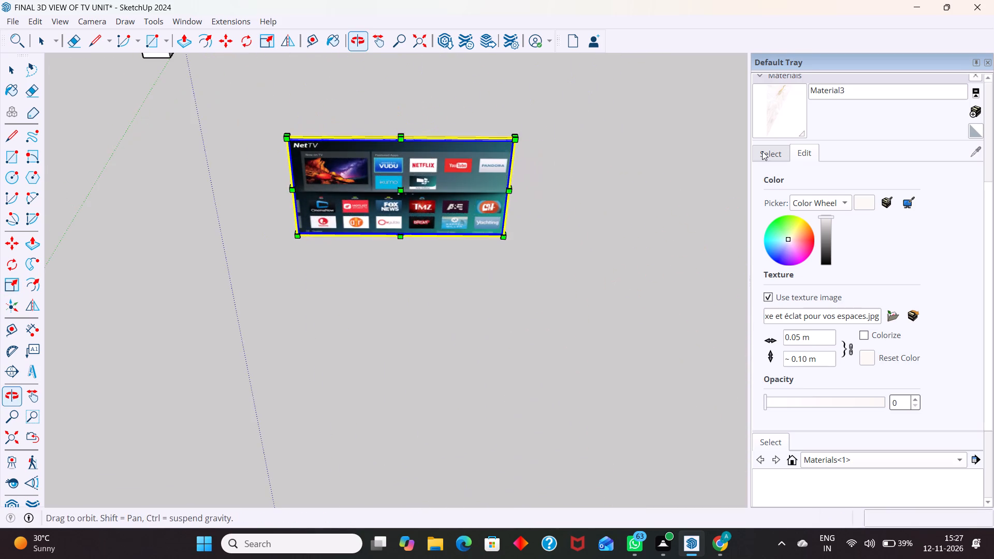
{"action": "scroll", "coordinate": [617, 132], "scroll_direction": "down", "scroll_amount": 6}
{"action": "middle_click_drag", "start_coordinate": [374, 278], "coordinate": [717, 212]}
{"action": "scroll", "coordinate": [400, 98], "scroll_direction": "up", "scroll_amount": 9}
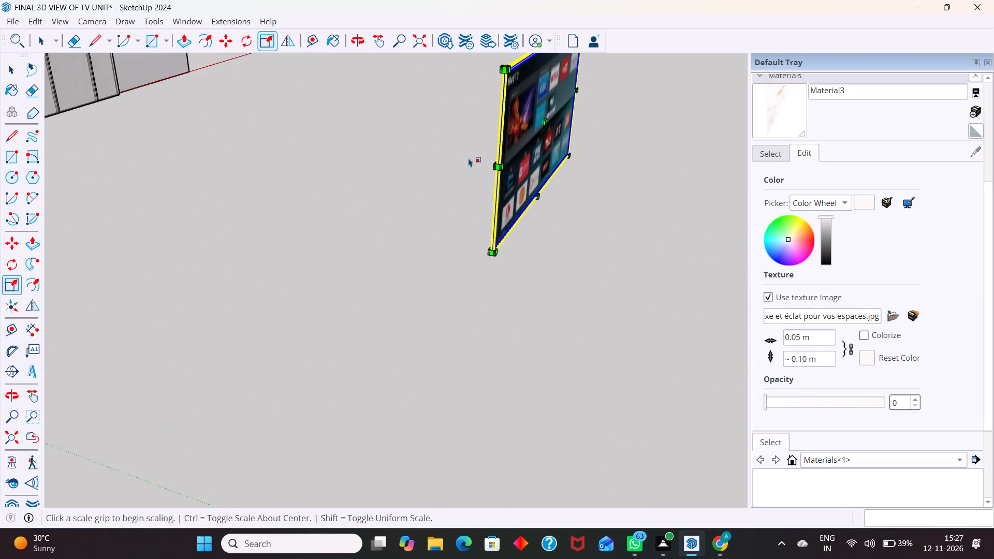
{"action": "scroll", "coordinate": [469, 158], "scroll_direction": "up", "scroll_amount": 9}
{"action": "scroll", "coordinate": [524, 144], "scroll_direction": "up", "scroll_amount": 5}
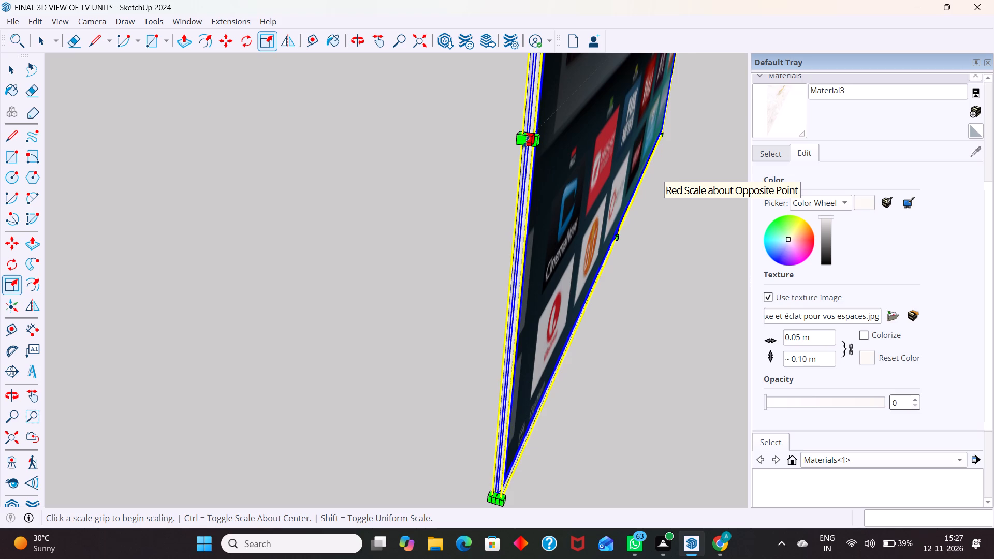
{"action": "scroll", "coordinate": [527, 142], "scroll_direction": "up", "scroll_amount": 4}
{"action": "left_click_drag", "start_coordinate": [529, 139], "coordinate": [168, 331]}
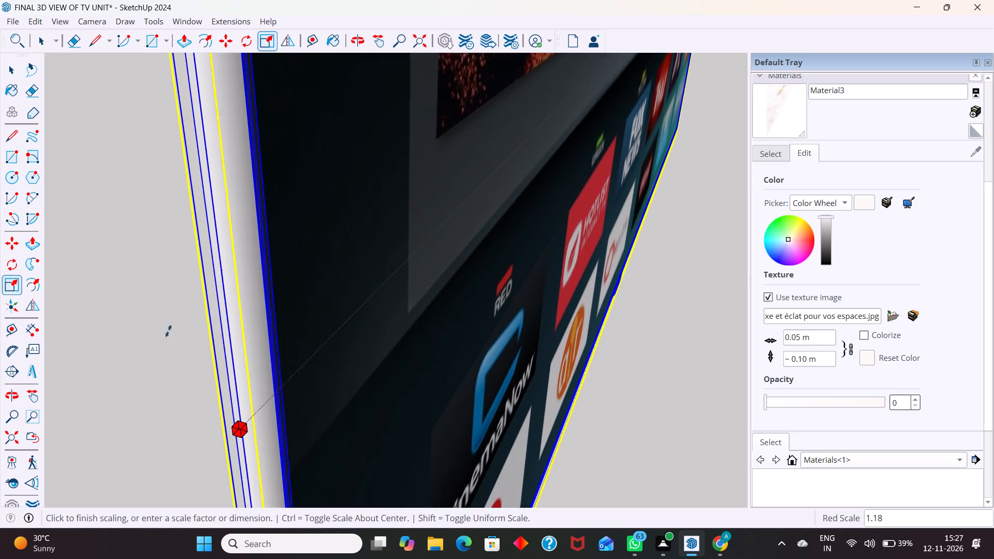
{"action": "left_click_drag", "start_coordinate": [168, 331], "coordinate": [167, 331]}
Examine the enlarged TV from the front and from below, comparing its size with the TV unit behind it.
{"action": "scroll", "coordinate": [352, 215], "scroll_direction": "down", "scroll_amount": 7}
{"action": "scroll", "coordinate": [362, 222], "scroll_direction": "down", "scroll_amount": 14}
{"action": "middle_click_drag", "start_coordinate": [508, 278], "coordinate": [287, 264]}
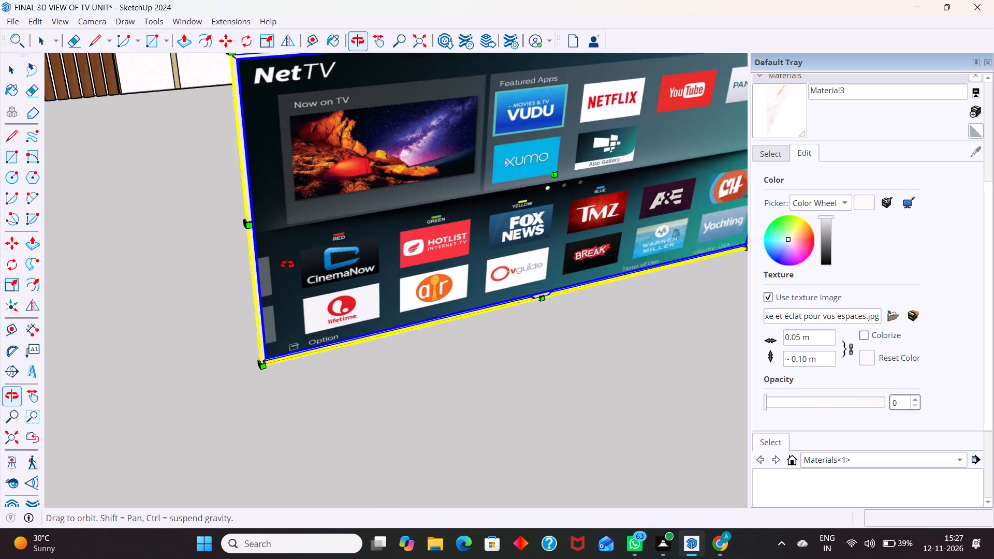
{"action": "middle_click_drag", "start_coordinate": [287, 264], "coordinate": [291, 177]}
{"action": "scroll", "coordinate": [486, 238], "scroll_direction": "down", "scroll_amount": 6}
{"action": "middle_click_drag", "start_coordinate": [580, 240], "coordinate": [429, 206]}
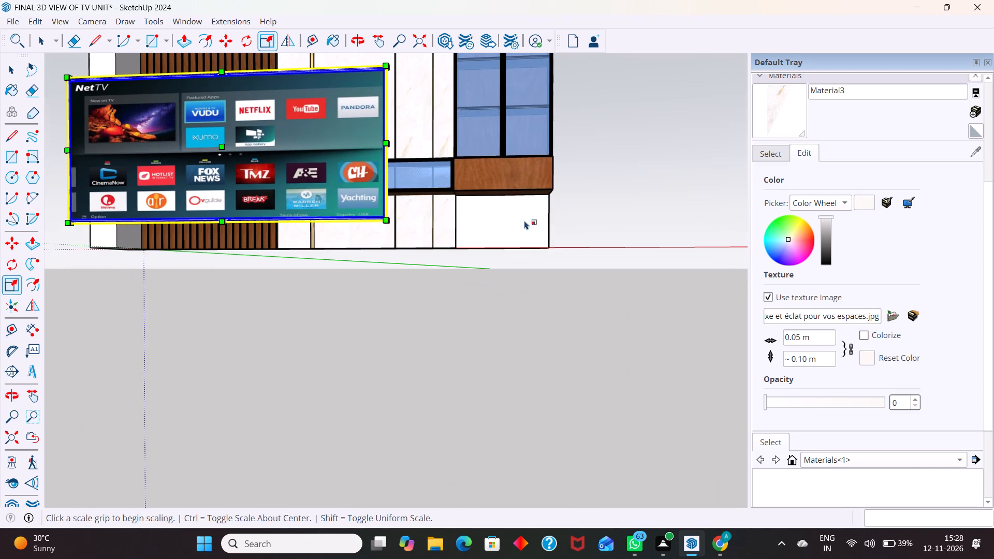
{"action": "scroll", "coordinate": [261, 222], "scroll_direction": "up", "scroll_amount": 3}
{"action": "middle_click_drag", "start_coordinate": [209, 211], "coordinate": [293, 169]}
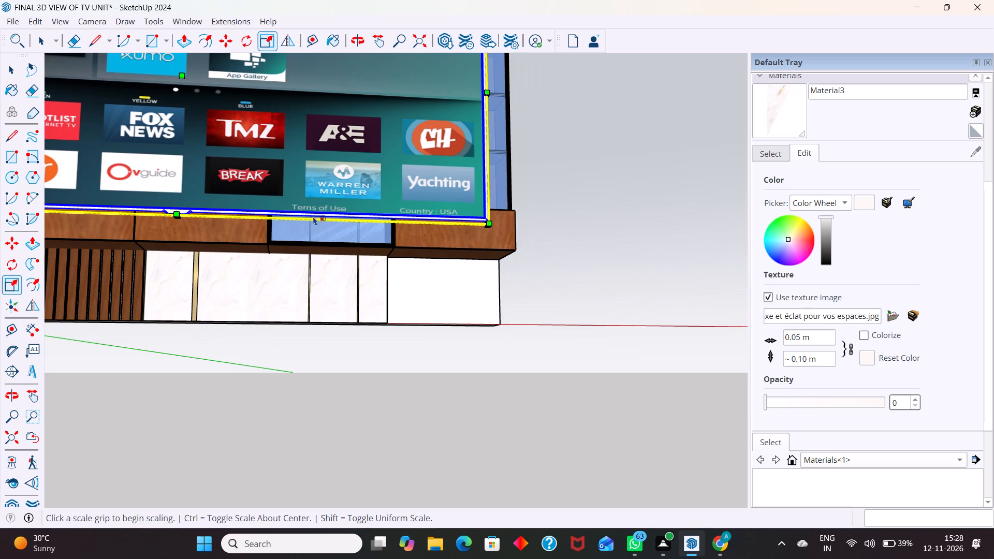
Scale the TV along the blue axis from its bottom edge, past the opposite edge, flipping it vertically.
{"action": "scroll", "coordinate": [164, 220], "scroll_direction": "up", "scroll_amount": 4}
{"action": "scroll", "coordinate": [206, 198], "scroll_direction": "down", "scroll_amount": 4}
{"action": "middle_click_drag", "start_coordinate": [231, 207], "coordinate": [212, 93]}
{"action": "scroll", "coordinate": [257, 237], "scroll_direction": "down", "scroll_amount": 2}
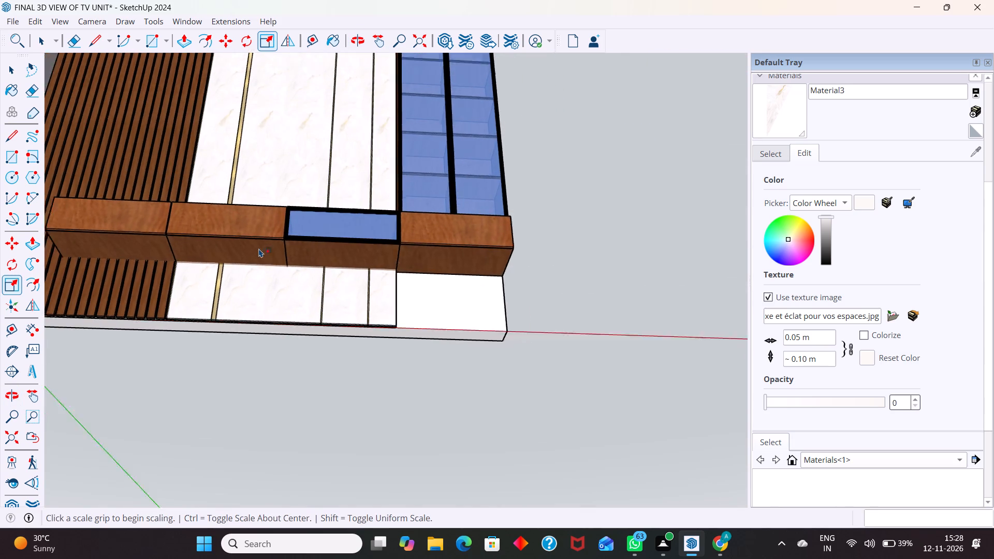
{"action": "scroll", "coordinate": [259, 248], "scroll_direction": "down", "scroll_amount": 9}
{"action": "scroll", "coordinate": [251, 150], "scroll_direction": "up", "scroll_amount": 14}
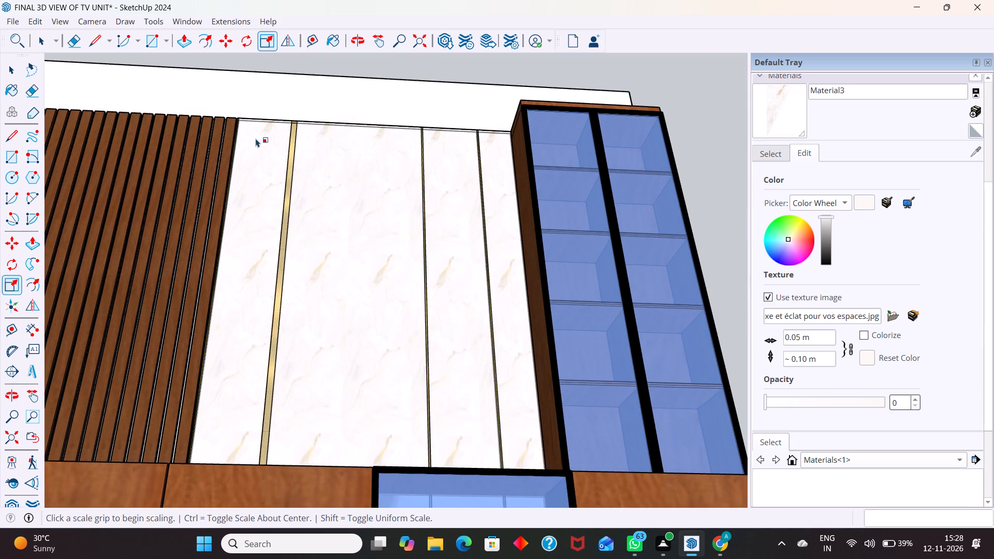
{"action": "scroll", "coordinate": [282, 200], "scroll_direction": "down", "scroll_amount": 5}
{"action": "middle_click_drag", "start_coordinate": [281, 189], "coordinate": [308, 111]}
{"action": "scroll", "coordinate": [305, 168], "scroll_direction": "up", "scroll_amount": 4}
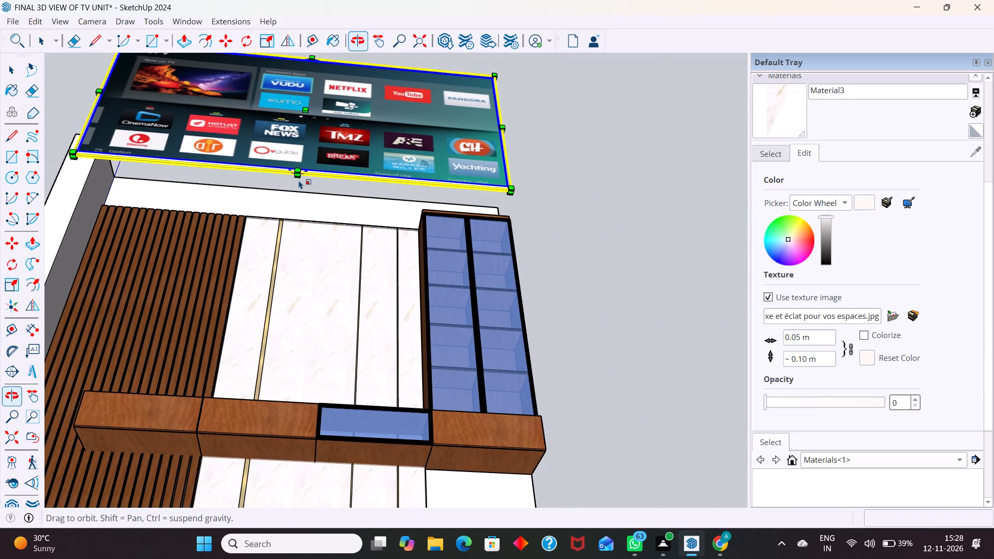
{"action": "scroll", "coordinate": [299, 180], "scroll_direction": "up", "scroll_amount": 11}
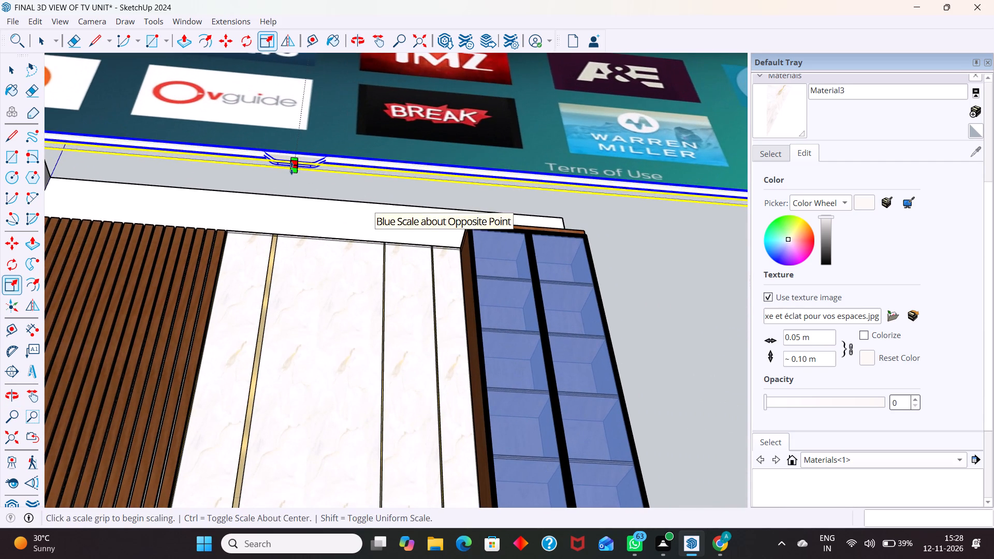
{"action": "left_click_drag", "start_coordinate": [291, 168], "coordinate": [252, 417]}
Scale the TV taller along the blue axis by raising its top edge toward the drawer units.
{"action": "scroll", "coordinate": [480, 226], "scroll_direction": "down", "scroll_amount": 9}
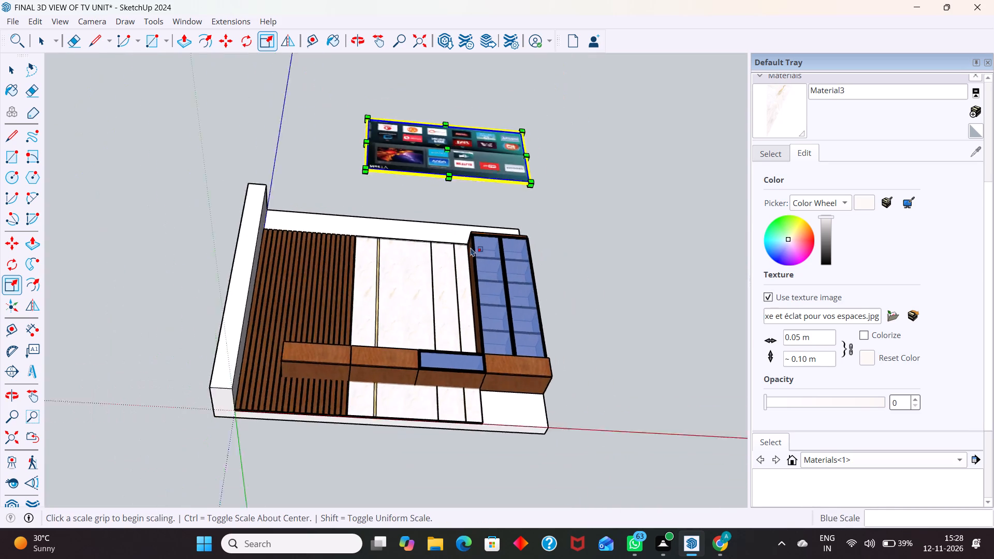
{"action": "scroll", "coordinate": [471, 247], "scroll_direction": "down", "scroll_amount": 4}
{"action": "middle_click_drag", "start_coordinate": [432, 211], "coordinate": [386, 397]}
{"action": "scroll", "coordinate": [447, 270], "scroll_direction": "up", "scroll_amount": 5}
{"action": "middle_click_drag", "start_coordinate": [435, 273], "coordinate": [405, 416]}
{"action": "scroll", "coordinate": [435, 273], "scroll_direction": "up", "scroll_amount": 1}
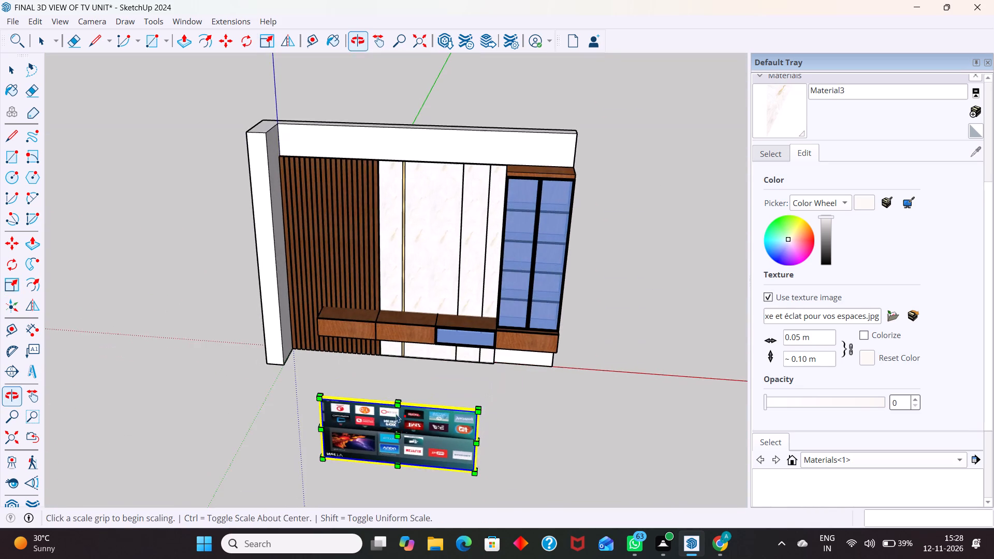
{"action": "scroll", "coordinate": [389, 405], "scroll_direction": "up", "scroll_amount": 13}
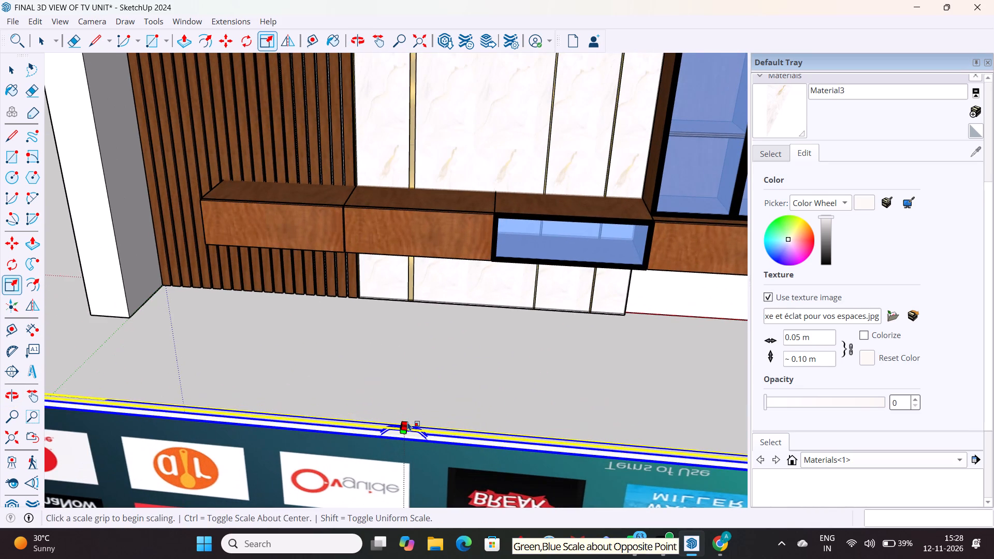
{"action": "left_click_drag", "start_coordinate": [404, 423], "coordinate": [443, 296]}
Scale the TV wider by pulling out its side edge nearest the glass cabinet.
{"action": "scroll", "coordinate": [407, 282], "scroll_direction": "down", "scroll_amount": 7}
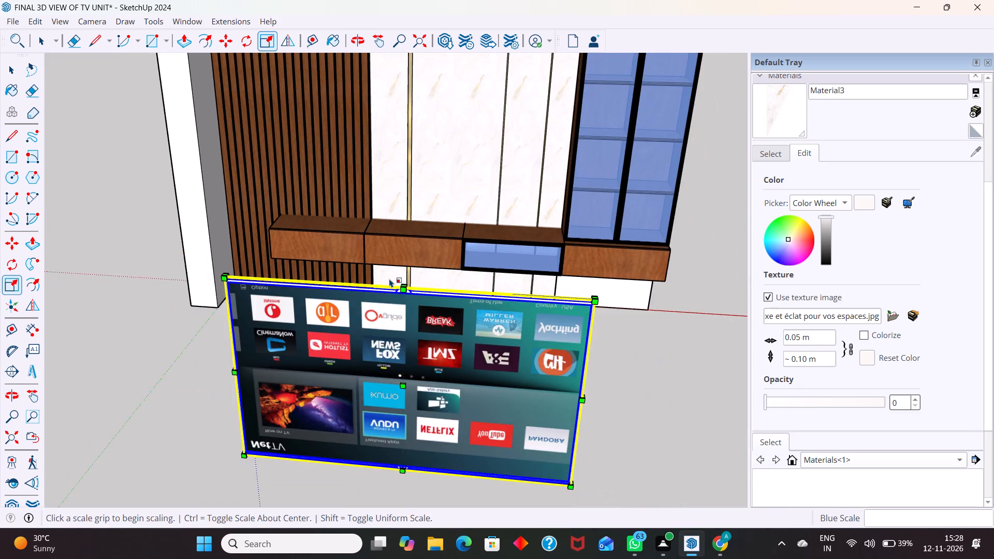
{"action": "scroll", "coordinate": [327, 180], "scroll_direction": "down", "scroll_amount": 12}
{"action": "middle_click_drag", "start_coordinate": [422, 282], "coordinate": [182, 330]}
{"action": "scroll", "coordinate": [262, 239], "scroll_direction": "up", "scroll_amount": 4}
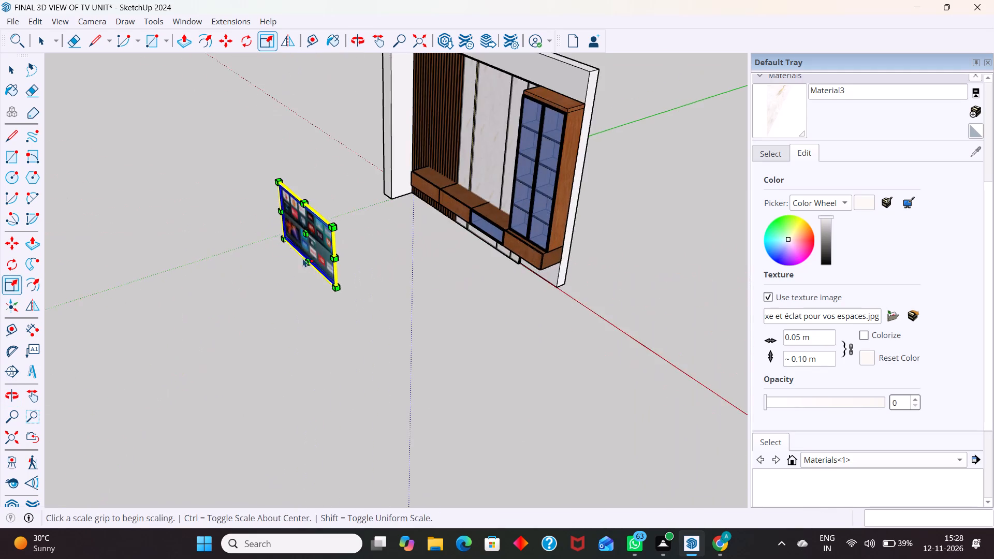
{"action": "scroll", "coordinate": [303, 258], "scroll_direction": "up", "scroll_amount": 19}
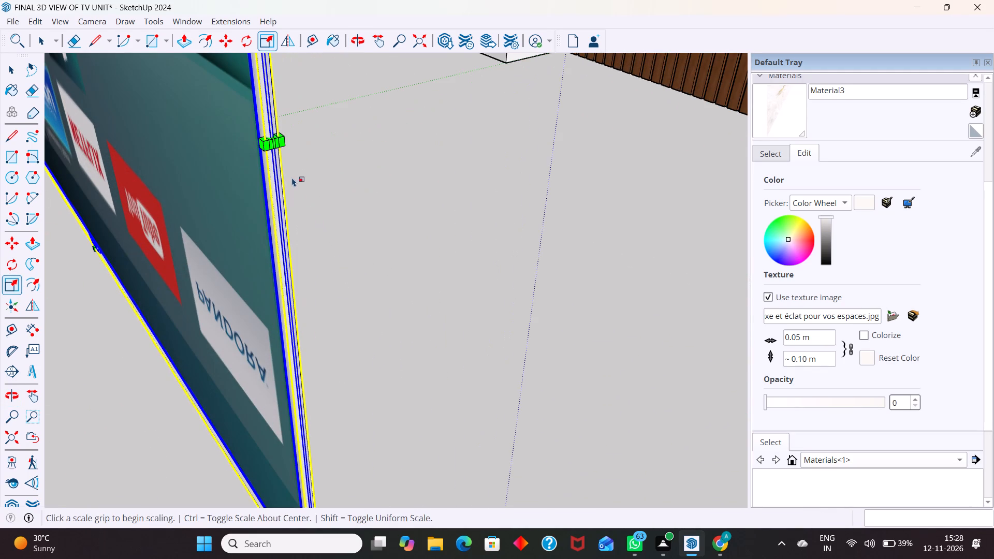
{"action": "scroll", "coordinate": [287, 159], "scroll_direction": "up", "scroll_amount": 2}
{"action": "scroll", "coordinate": [287, 165], "scroll_direction": "down", "scroll_amount": 4}
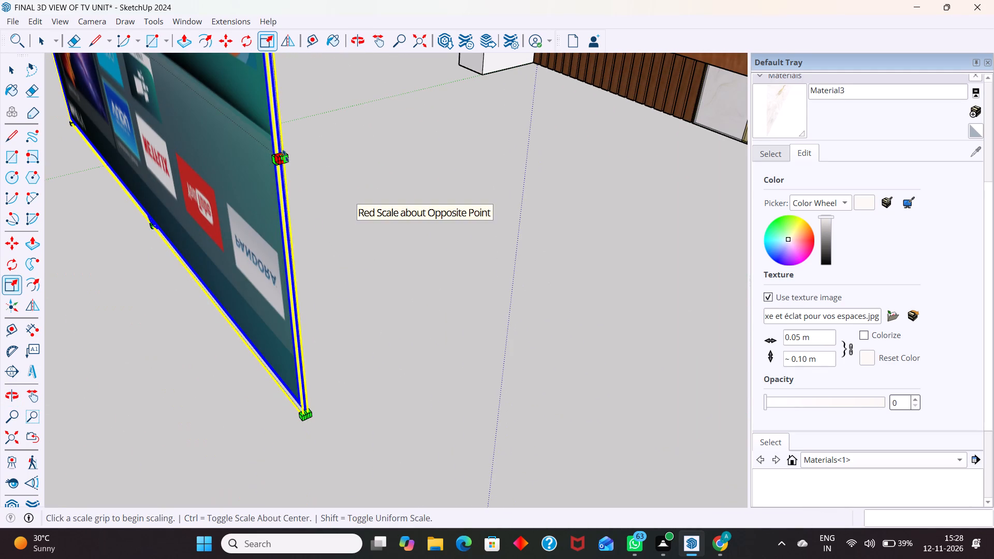
{"action": "left_click_drag", "start_coordinate": [286, 156], "coordinate": [396, 234]}
{"action": "scroll", "coordinate": [418, 273], "scroll_direction": "down", "scroll_amount": 6}
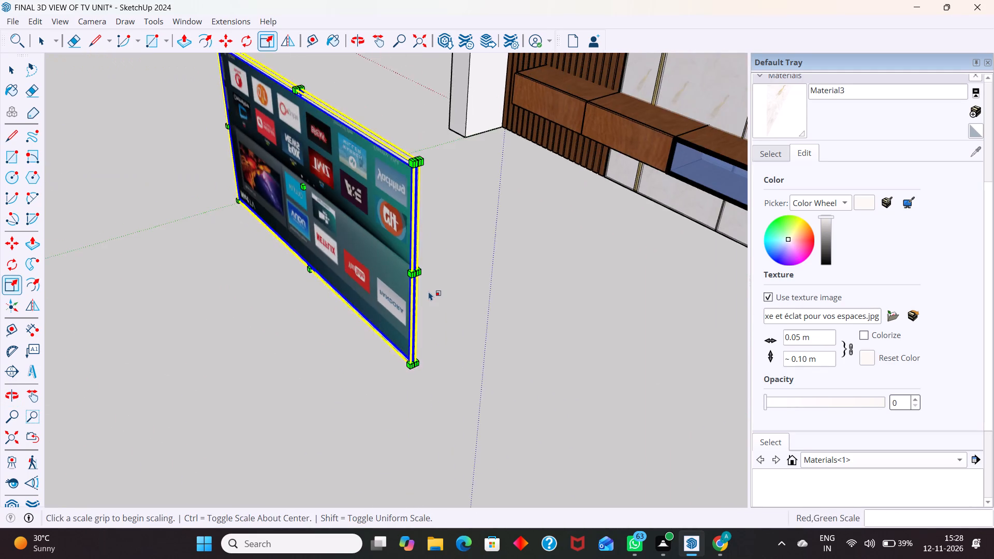
{"action": "scroll", "coordinate": [430, 297], "scroll_direction": "down", "scroll_amount": 5}
{"action": "key", "text": "space"}
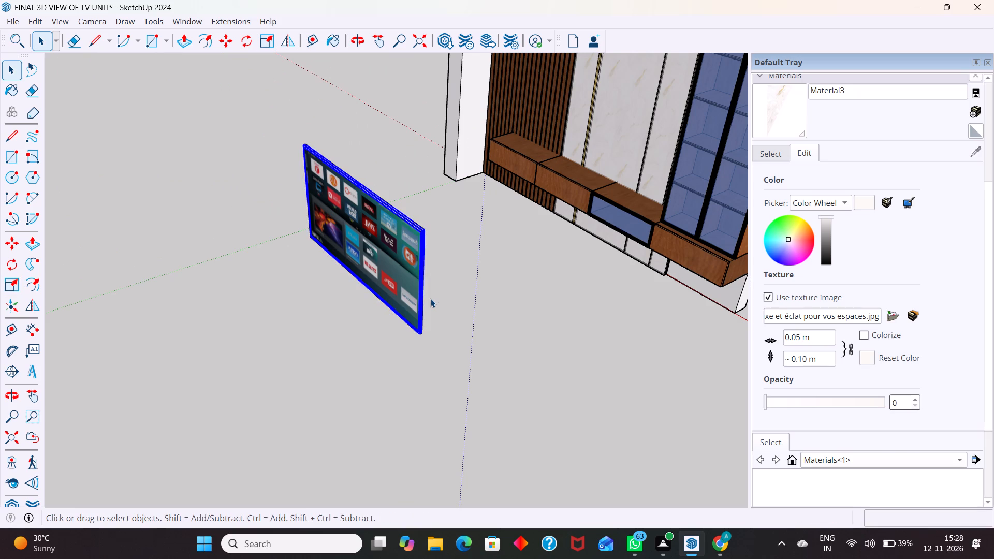
Move the TV by its lower rear corner about 3062 mm onto the wall panelling above the drawer units.
{"action": "key", "text": "m"}
{"action": "scroll", "coordinate": [426, 317], "scroll_direction": "up", "scroll_amount": 11}
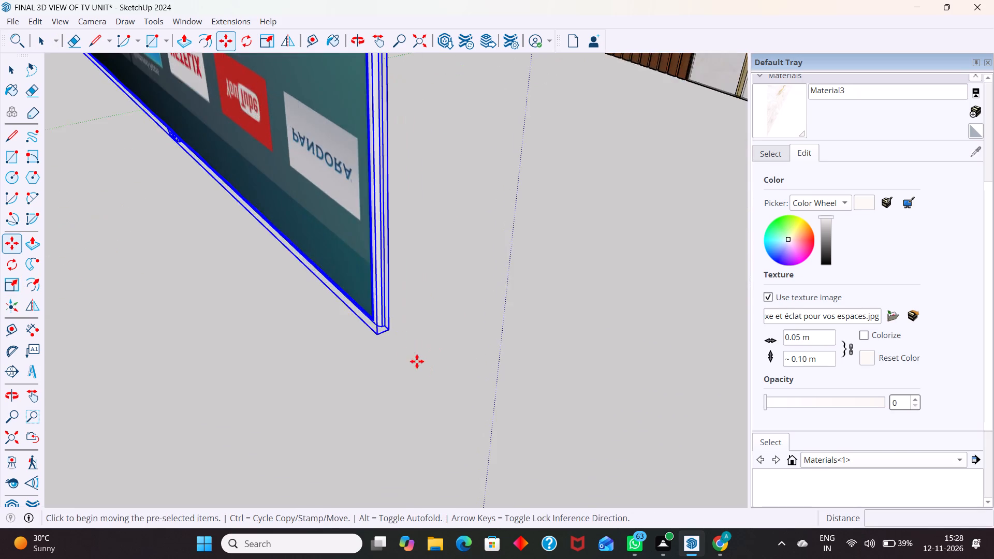
{"action": "scroll", "coordinate": [408, 355], "scroll_direction": "up", "scroll_amount": 5}
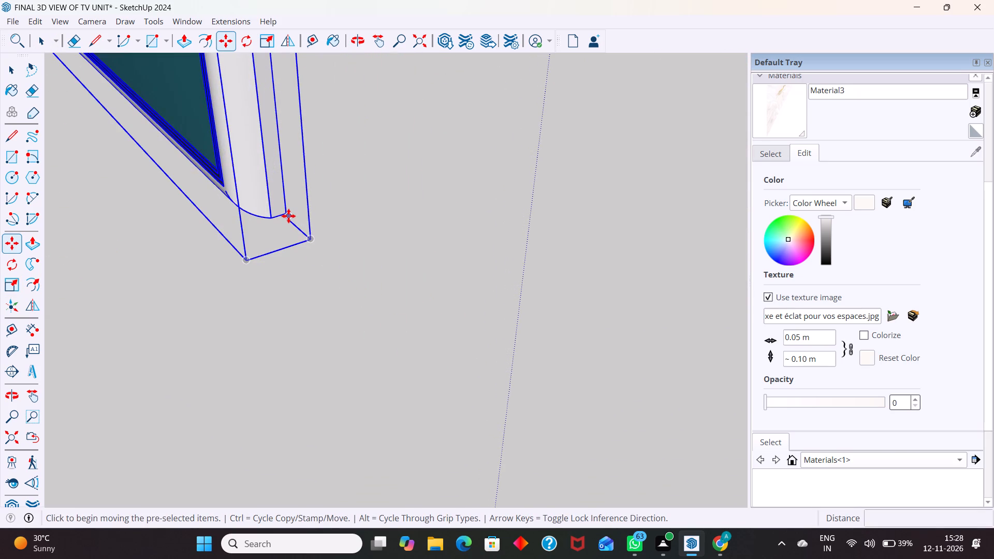
{"action": "left_click", "coordinate": [283, 214]}
{"action": "scroll", "coordinate": [382, 198], "scroll_direction": "down", "scroll_amount": 7}
{"action": "scroll", "coordinate": [356, 286], "scroll_direction": "down", "scroll_amount": 11}
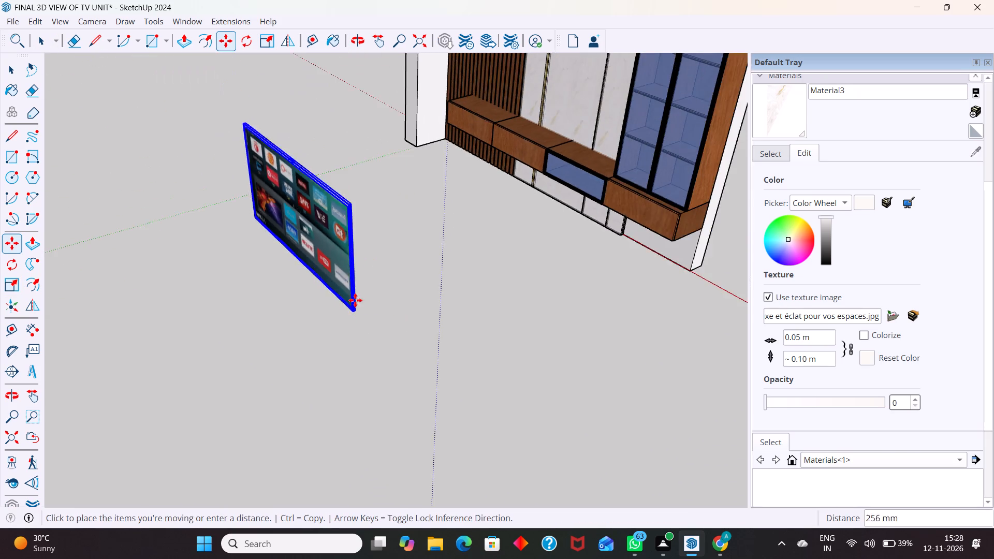
{"action": "scroll", "coordinate": [355, 300], "scroll_direction": "down", "scroll_amount": 7}
{"action": "scroll", "coordinate": [519, 145], "scroll_direction": "up", "scroll_amount": 8}
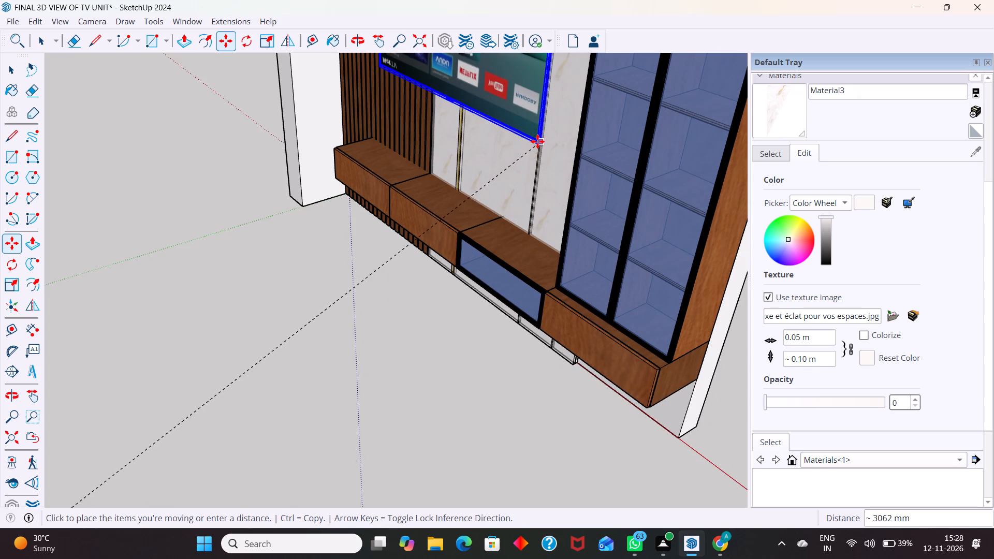
{"action": "left_click", "coordinate": [537, 141]}
{"action": "key", "text": "space"}
Move the TV slightly outward from the fluted wood panel, using its lower corner on the side near the end wall.
{"action": "scroll", "coordinate": [546, 279], "scroll_direction": "down", "scroll_amount": 11}
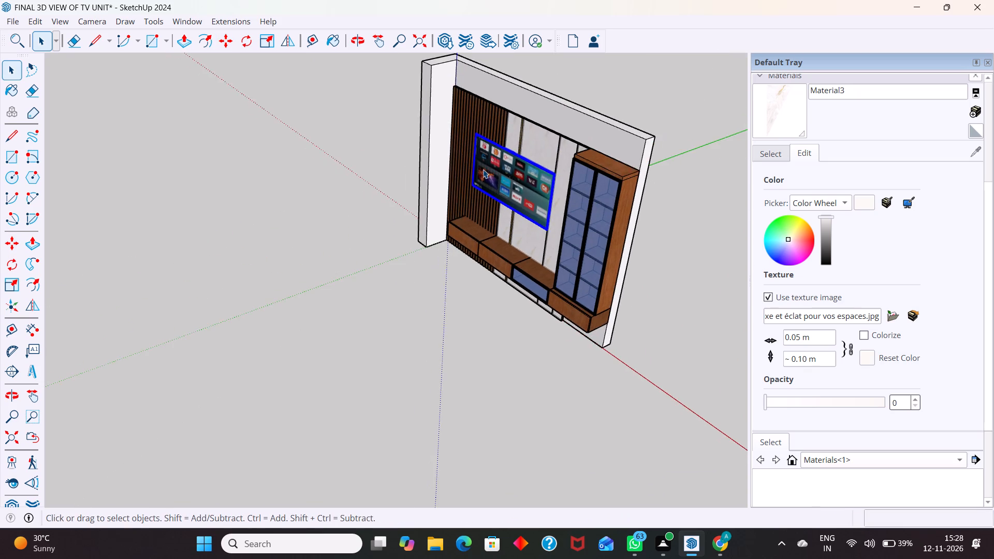
{"action": "middle_click_drag", "start_coordinate": [485, 172], "coordinate": [714, 174]}
{"action": "scroll", "coordinate": [585, 195], "scroll_direction": "down", "scroll_amount": 5}
{"action": "middle_click_drag", "start_coordinate": [419, 187], "coordinate": [609, 207]}
{"action": "scroll", "coordinate": [381, 129], "scroll_direction": "up", "scroll_amount": 4}
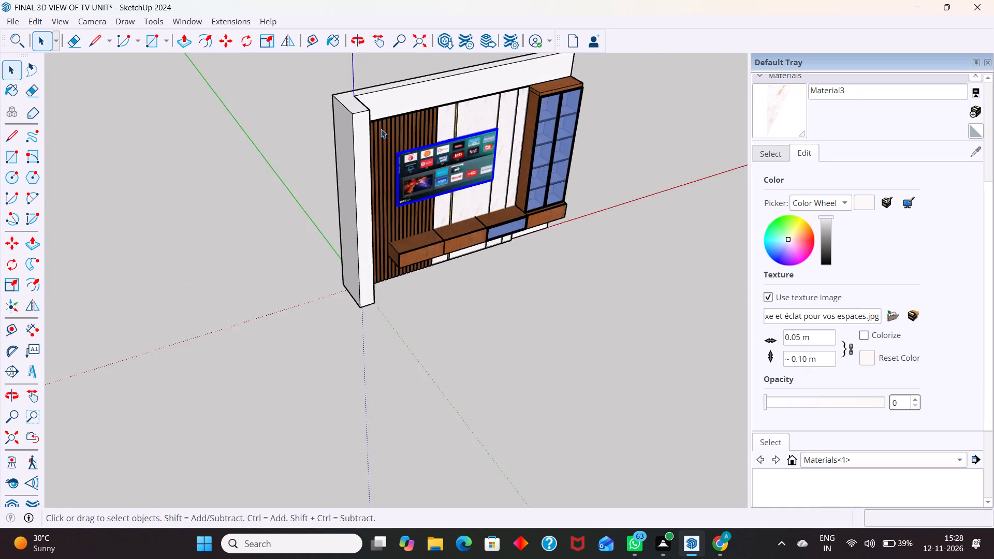
{"action": "scroll", "coordinate": [381, 129], "scroll_direction": "up", "scroll_amount": 17}
{"action": "middle_click_drag", "start_coordinate": [375, 275], "coordinate": [522, 260]}
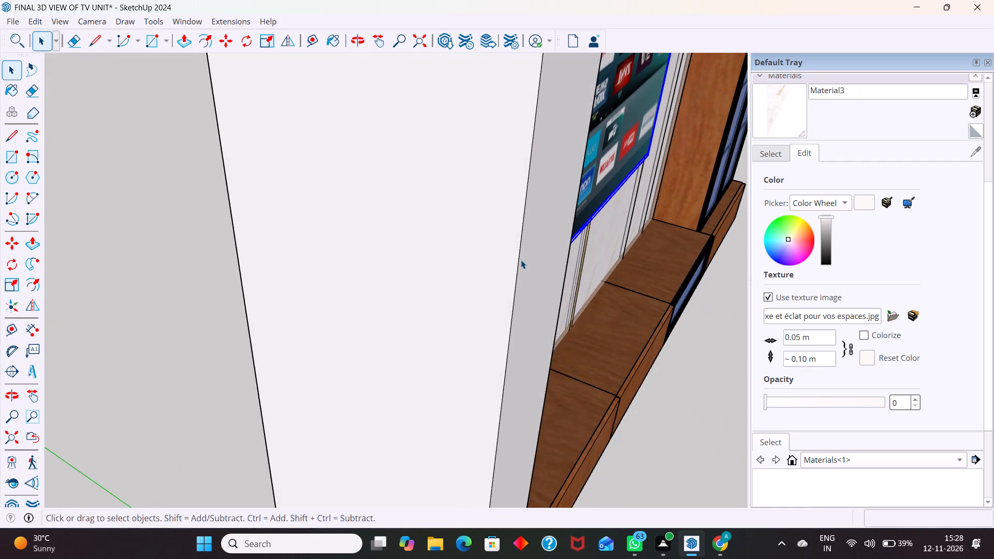
{"action": "middle_click_drag", "start_coordinate": [518, 260], "coordinate": [389, 295]}
{"action": "scroll", "coordinate": [556, 225], "scroll_direction": "up", "scroll_amount": 5}
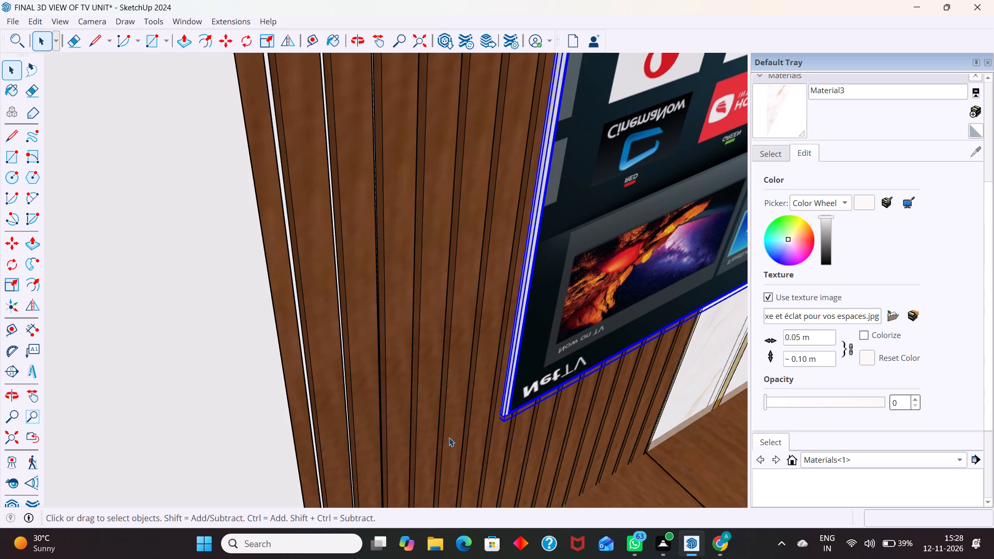
{"action": "middle_click_drag", "start_coordinate": [450, 437], "coordinate": [496, 424]}
{"action": "scroll", "coordinate": [660, 371], "scroll_direction": "up", "scroll_amount": 5}
{"action": "scroll", "coordinate": [457, 417], "scroll_direction": "up", "scroll_amount": 4}
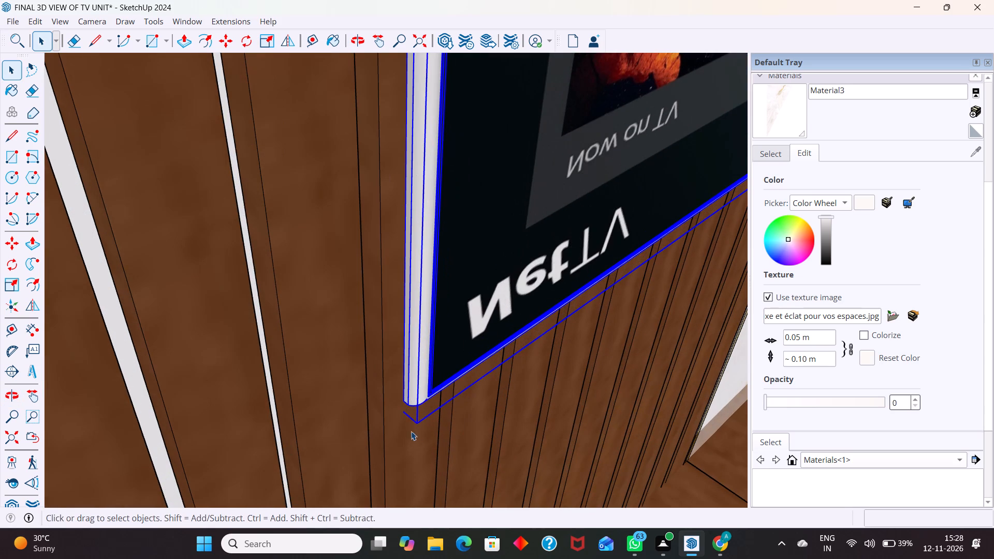
{"action": "scroll", "coordinate": [411, 421], "scroll_direction": "up", "scroll_amount": 4}
{"action": "key", "text": "m"}
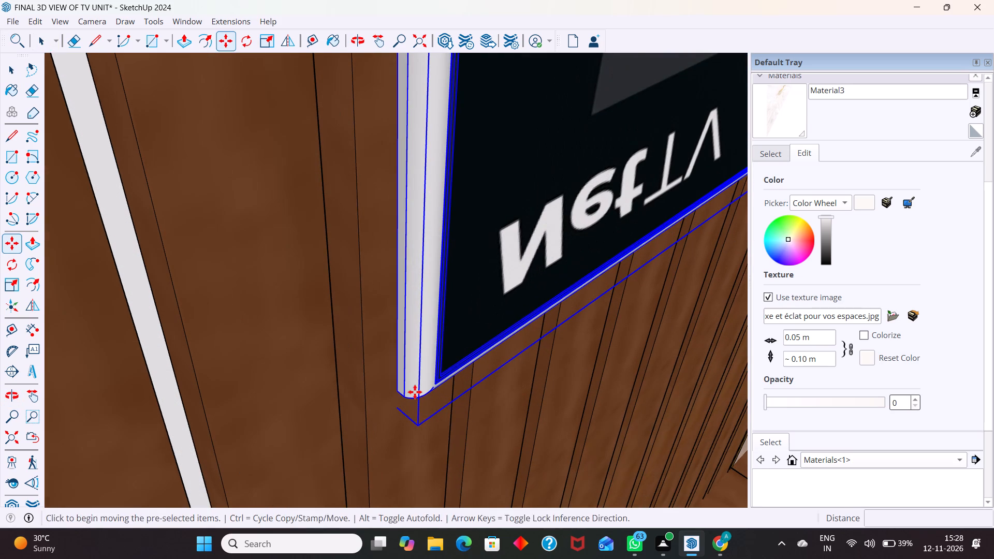
{"action": "left_click_drag", "start_coordinate": [415, 392], "coordinate": [456, 402]}
{"action": "left_click", "coordinate": [513, 417]}
Move the TV about 8 mm along the green axis back toward the fluted wood panel.
{"action": "middle_click_drag", "start_coordinate": [479, 426], "coordinate": [541, 425]}
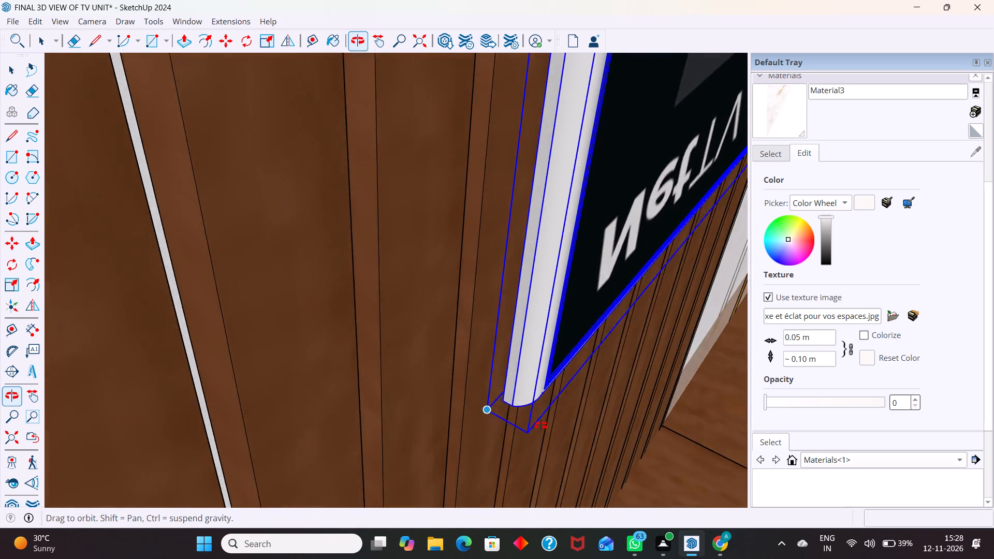
{"action": "middle_click_drag", "start_coordinate": [541, 425], "coordinate": [578, 420]}
{"action": "scroll", "coordinate": [525, 399], "scroll_direction": "up", "scroll_amount": 6}
{"action": "left_click", "coordinate": [483, 357]}
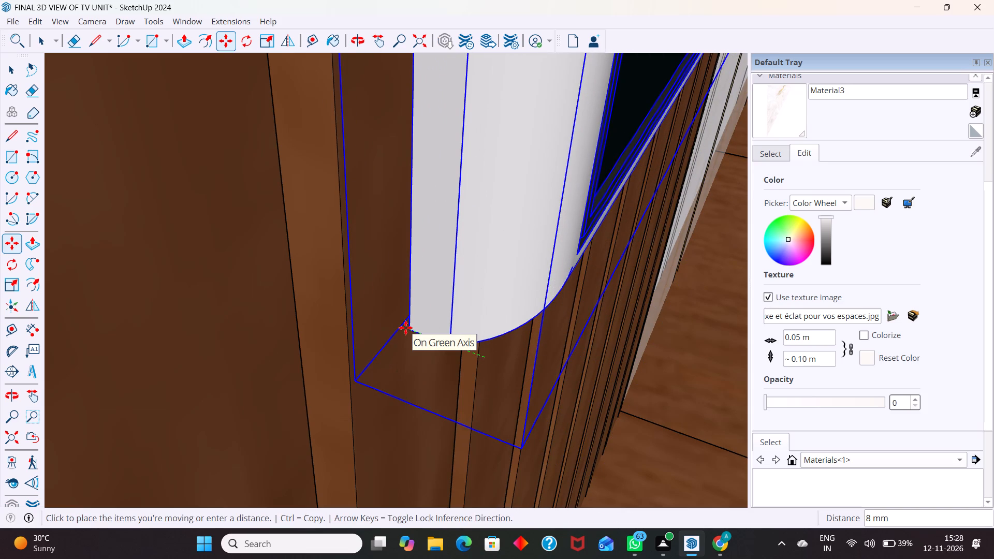
{"action": "left_click_drag", "start_coordinate": [405, 328], "coordinate": [394, 327]}
Enable the Views tool set, switch the model to the top view and clear the TV selection.
{"action": "scroll", "coordinate": [407, 328], "scroll_direction": "down", "scroll_amount": 7}
{"action": "scroll", "coordinate": [415, 376], "scroll_direction": "down", "scroll_amount": 5}
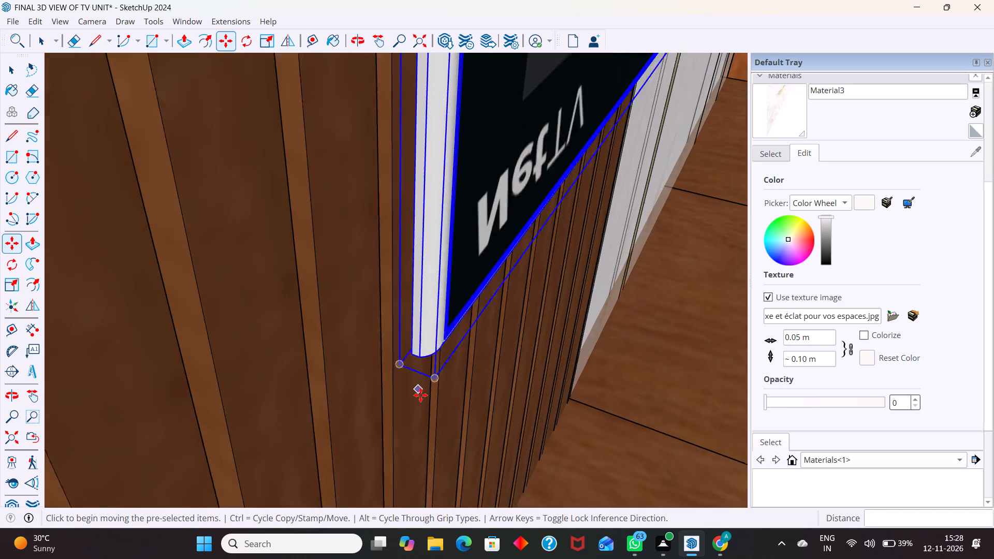
{"action": "scroll", "coordinate": [420, 395], "scroll_direction": "down", "scroll_amount": 10}
{"action": "key", "text": "space"}
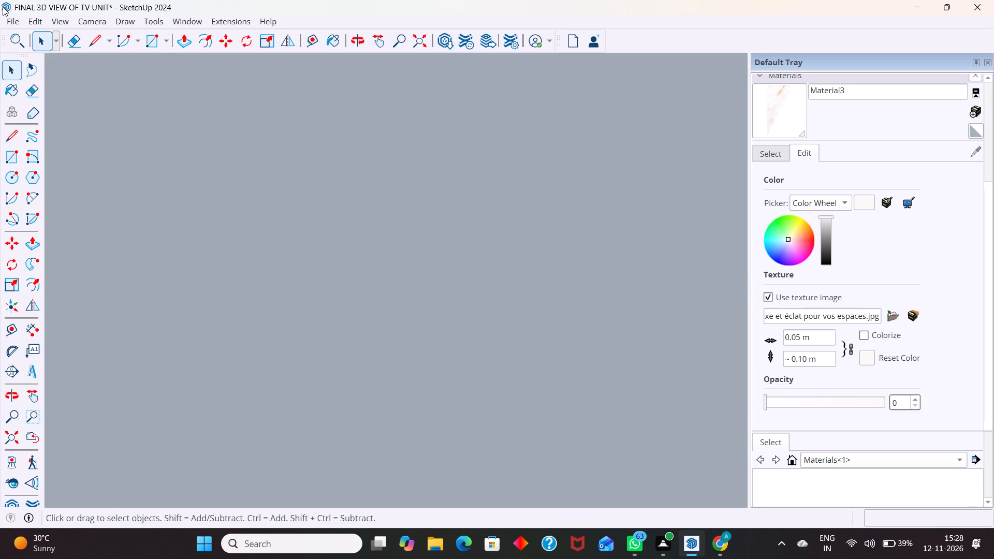
{"action": "right_click", "coordinate": [719, 36]}
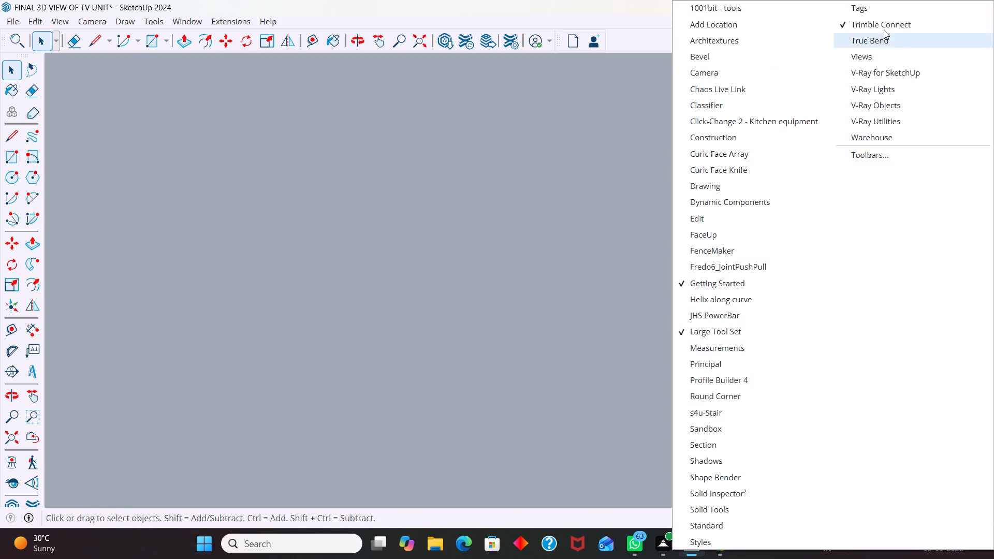
{"action": "left_click", "coordinate": [888, 61]}
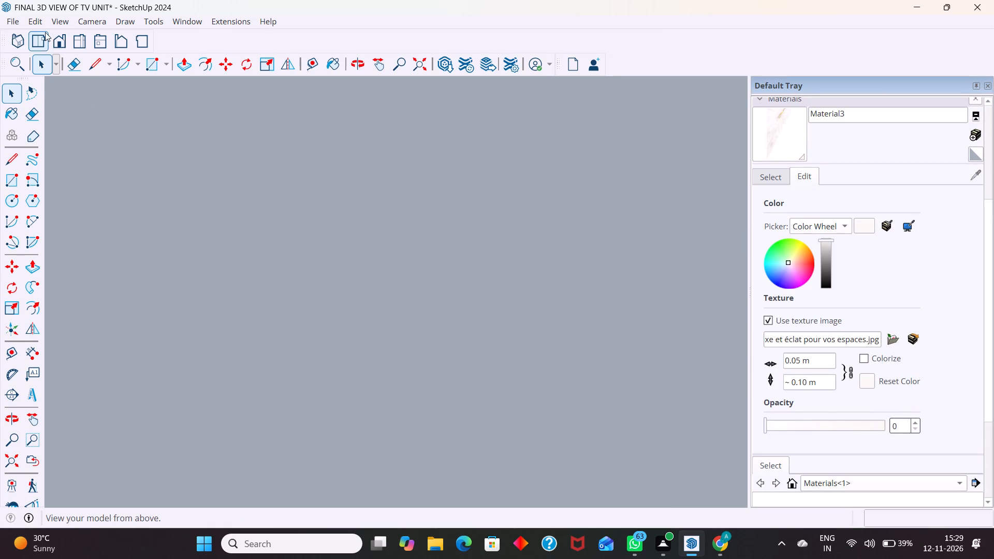
{"action": "left_click", "coordinate": [45, 32]}
{"action": "scroll", "coordinate": [347, 270], "scroll_direction": "down", "scroll_amount": 5}
{"action": "left_click", "coordinate": [510, 137]}
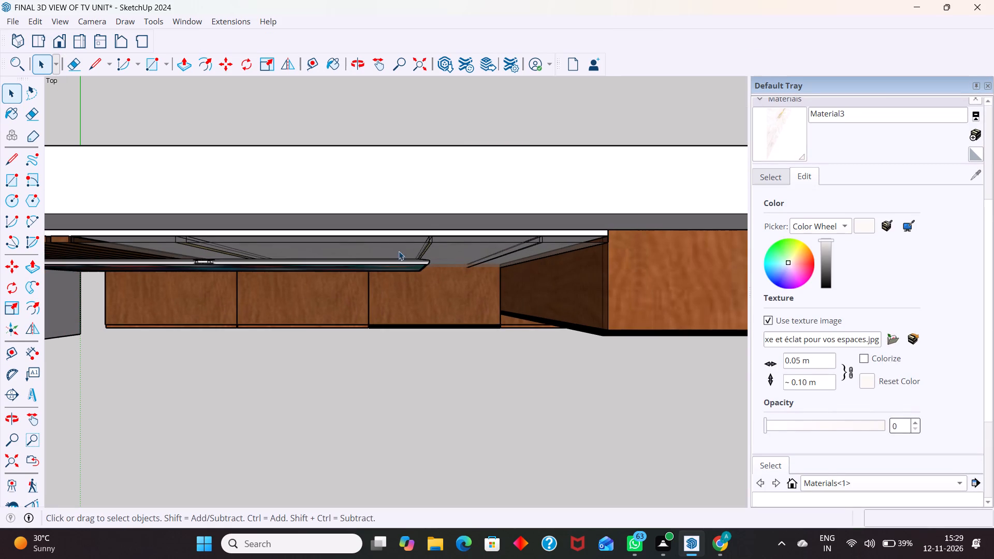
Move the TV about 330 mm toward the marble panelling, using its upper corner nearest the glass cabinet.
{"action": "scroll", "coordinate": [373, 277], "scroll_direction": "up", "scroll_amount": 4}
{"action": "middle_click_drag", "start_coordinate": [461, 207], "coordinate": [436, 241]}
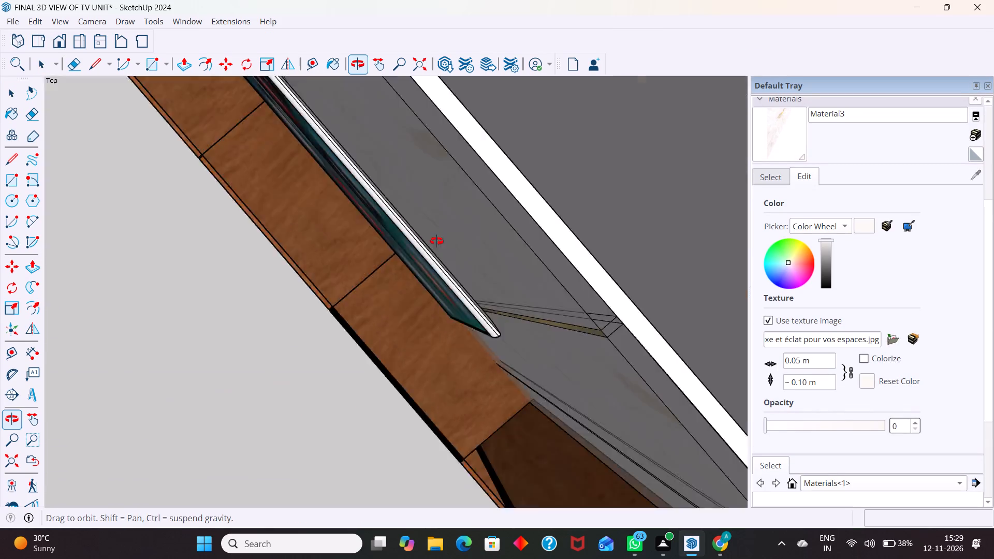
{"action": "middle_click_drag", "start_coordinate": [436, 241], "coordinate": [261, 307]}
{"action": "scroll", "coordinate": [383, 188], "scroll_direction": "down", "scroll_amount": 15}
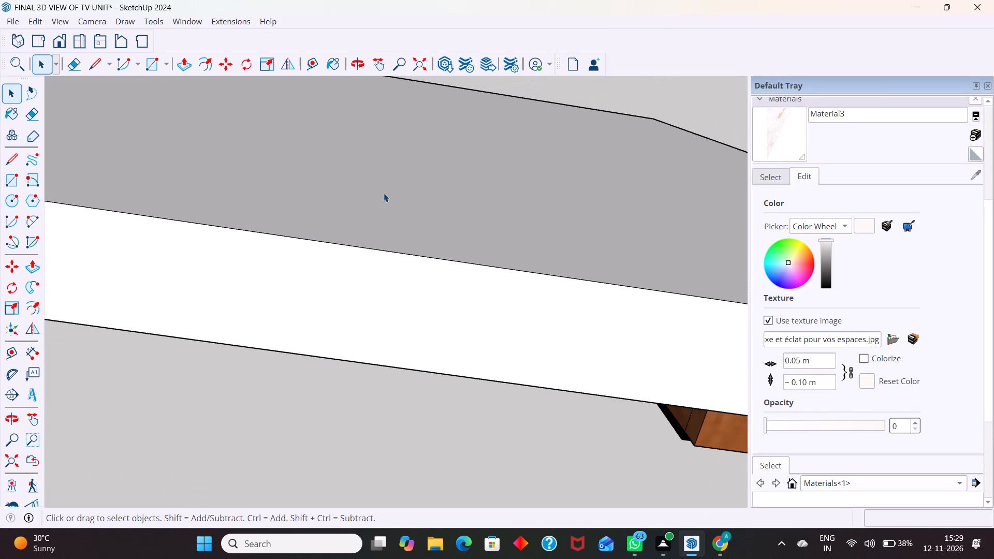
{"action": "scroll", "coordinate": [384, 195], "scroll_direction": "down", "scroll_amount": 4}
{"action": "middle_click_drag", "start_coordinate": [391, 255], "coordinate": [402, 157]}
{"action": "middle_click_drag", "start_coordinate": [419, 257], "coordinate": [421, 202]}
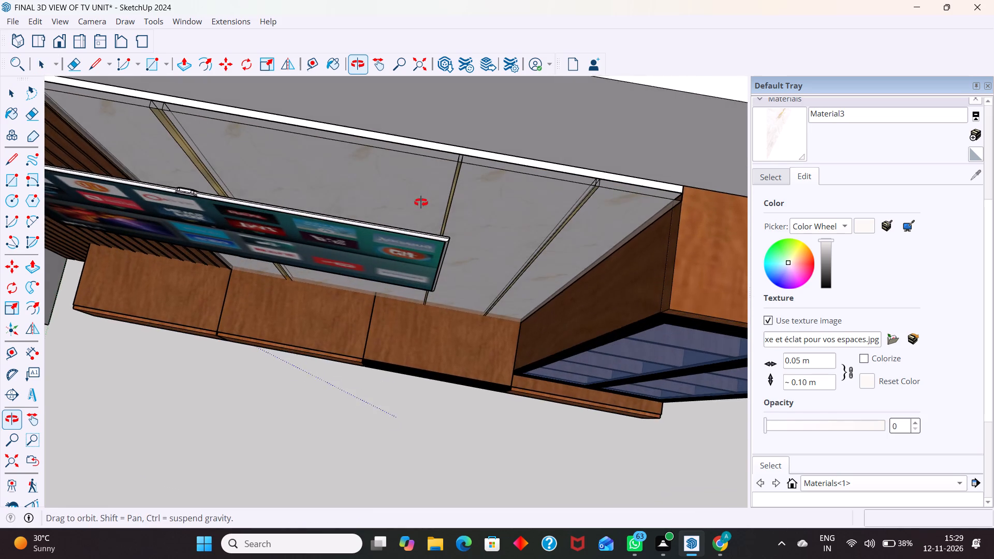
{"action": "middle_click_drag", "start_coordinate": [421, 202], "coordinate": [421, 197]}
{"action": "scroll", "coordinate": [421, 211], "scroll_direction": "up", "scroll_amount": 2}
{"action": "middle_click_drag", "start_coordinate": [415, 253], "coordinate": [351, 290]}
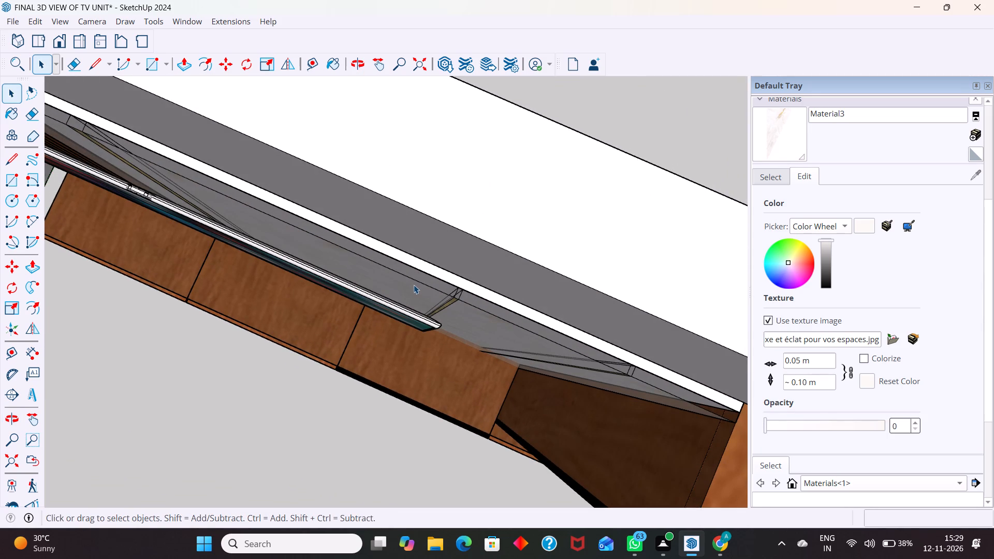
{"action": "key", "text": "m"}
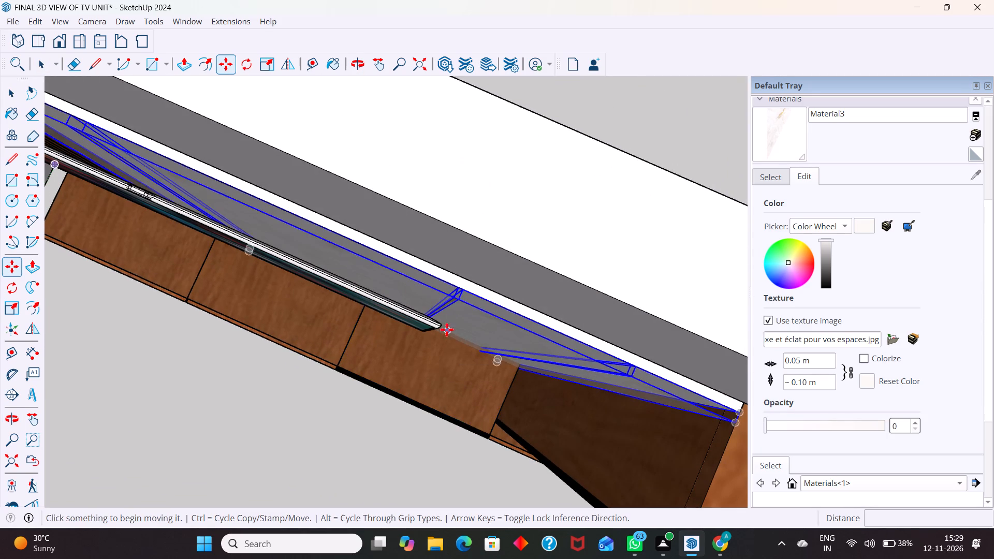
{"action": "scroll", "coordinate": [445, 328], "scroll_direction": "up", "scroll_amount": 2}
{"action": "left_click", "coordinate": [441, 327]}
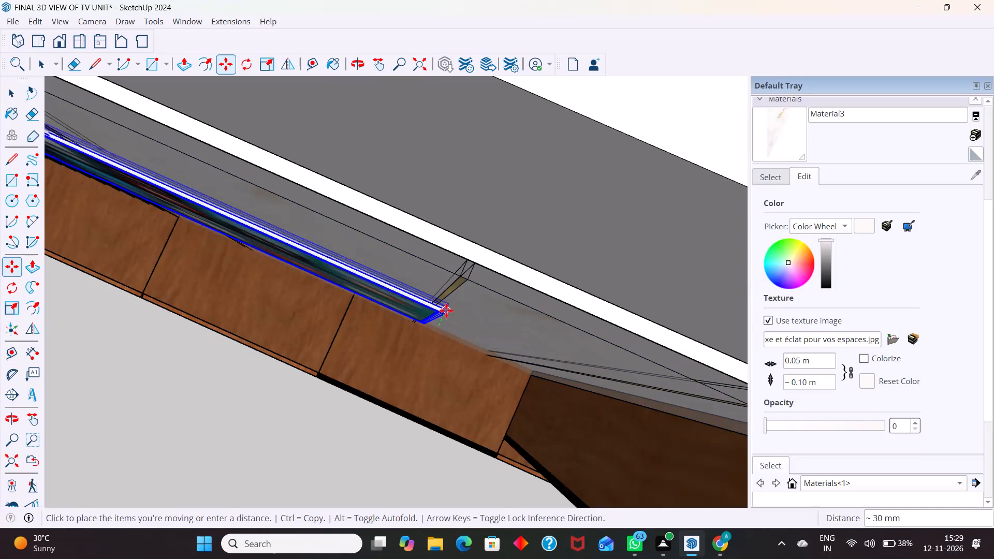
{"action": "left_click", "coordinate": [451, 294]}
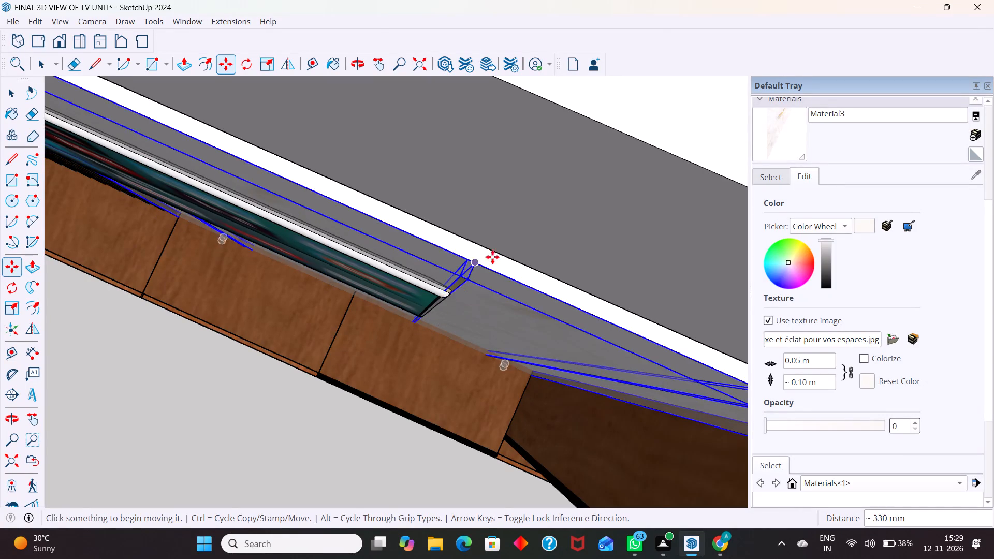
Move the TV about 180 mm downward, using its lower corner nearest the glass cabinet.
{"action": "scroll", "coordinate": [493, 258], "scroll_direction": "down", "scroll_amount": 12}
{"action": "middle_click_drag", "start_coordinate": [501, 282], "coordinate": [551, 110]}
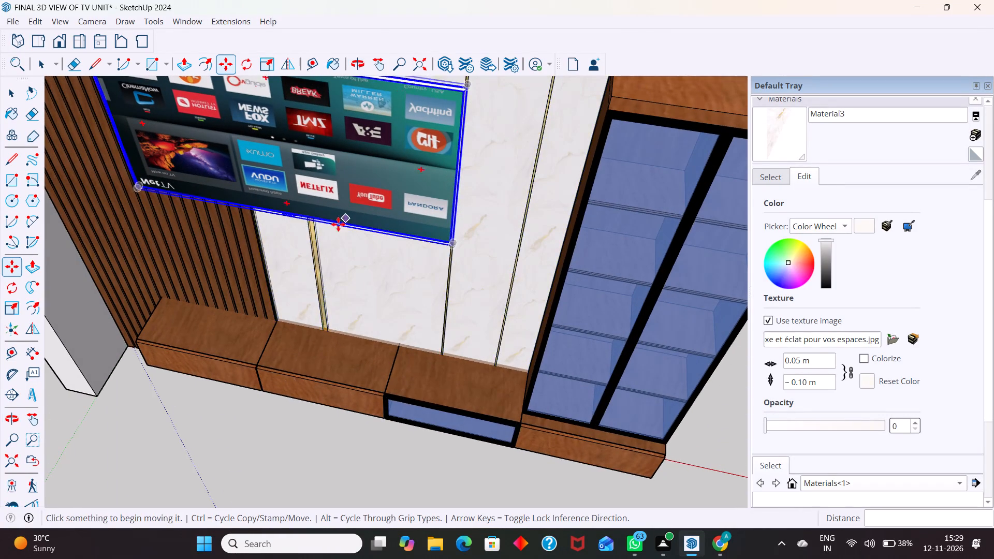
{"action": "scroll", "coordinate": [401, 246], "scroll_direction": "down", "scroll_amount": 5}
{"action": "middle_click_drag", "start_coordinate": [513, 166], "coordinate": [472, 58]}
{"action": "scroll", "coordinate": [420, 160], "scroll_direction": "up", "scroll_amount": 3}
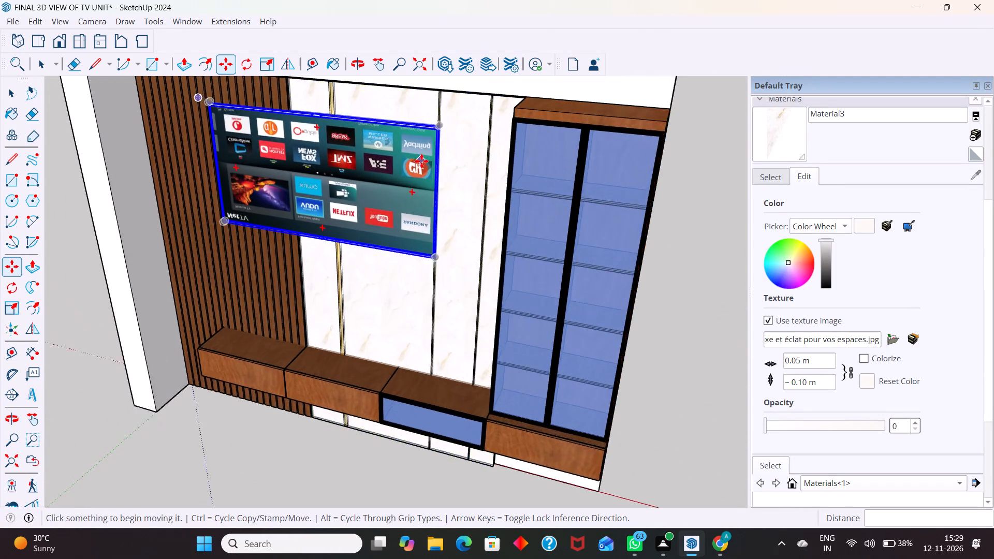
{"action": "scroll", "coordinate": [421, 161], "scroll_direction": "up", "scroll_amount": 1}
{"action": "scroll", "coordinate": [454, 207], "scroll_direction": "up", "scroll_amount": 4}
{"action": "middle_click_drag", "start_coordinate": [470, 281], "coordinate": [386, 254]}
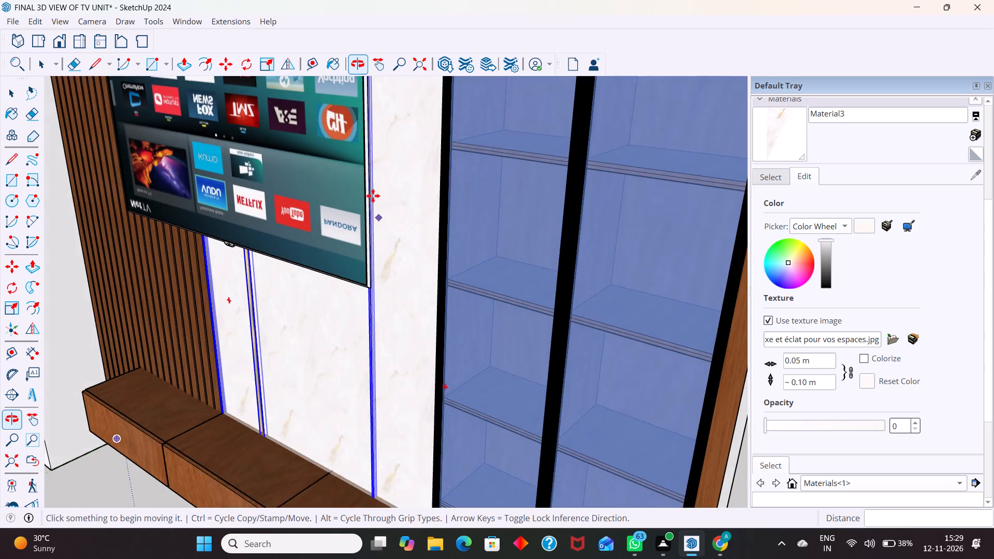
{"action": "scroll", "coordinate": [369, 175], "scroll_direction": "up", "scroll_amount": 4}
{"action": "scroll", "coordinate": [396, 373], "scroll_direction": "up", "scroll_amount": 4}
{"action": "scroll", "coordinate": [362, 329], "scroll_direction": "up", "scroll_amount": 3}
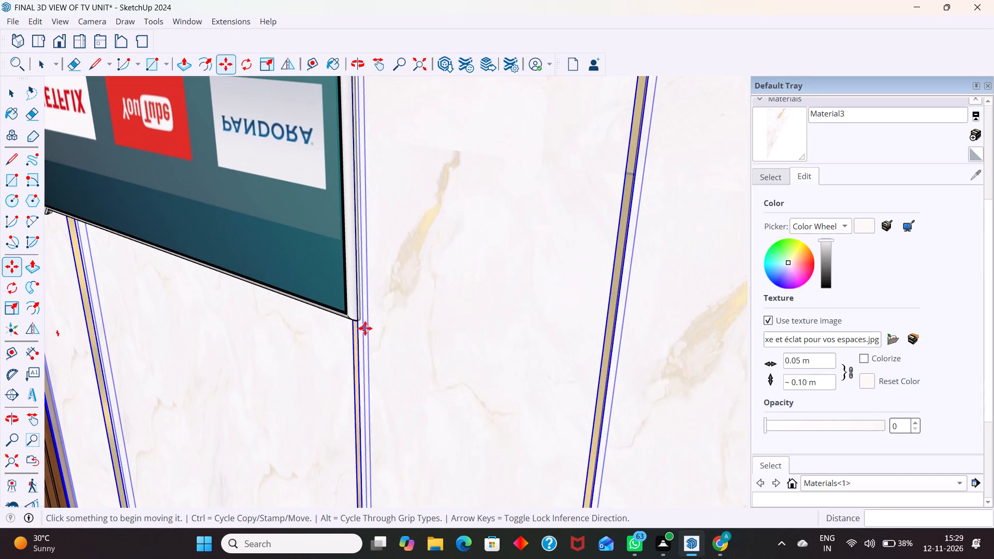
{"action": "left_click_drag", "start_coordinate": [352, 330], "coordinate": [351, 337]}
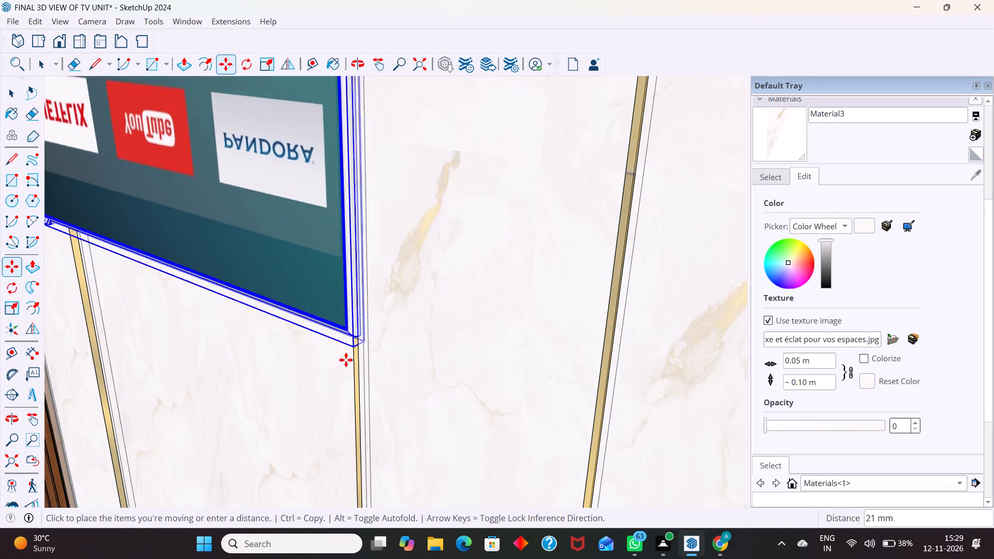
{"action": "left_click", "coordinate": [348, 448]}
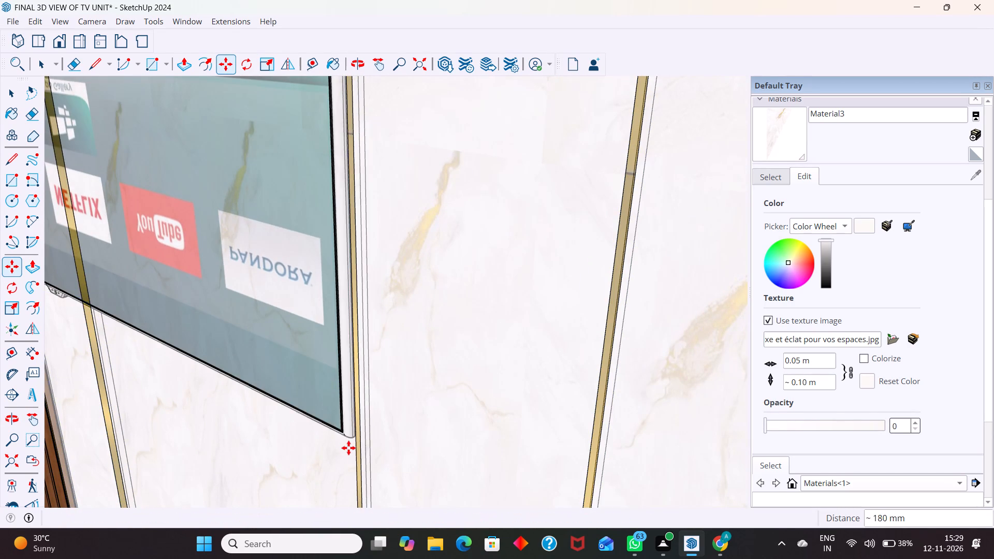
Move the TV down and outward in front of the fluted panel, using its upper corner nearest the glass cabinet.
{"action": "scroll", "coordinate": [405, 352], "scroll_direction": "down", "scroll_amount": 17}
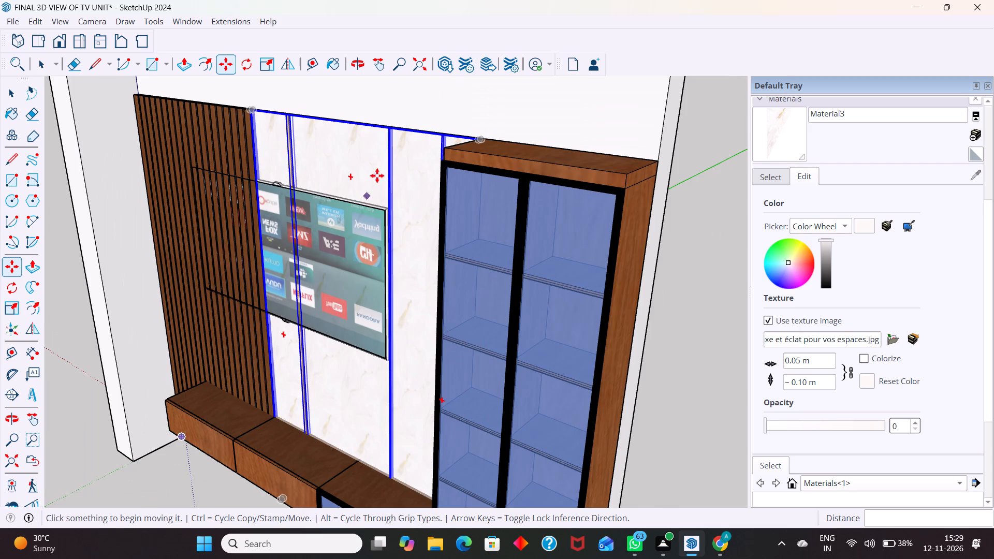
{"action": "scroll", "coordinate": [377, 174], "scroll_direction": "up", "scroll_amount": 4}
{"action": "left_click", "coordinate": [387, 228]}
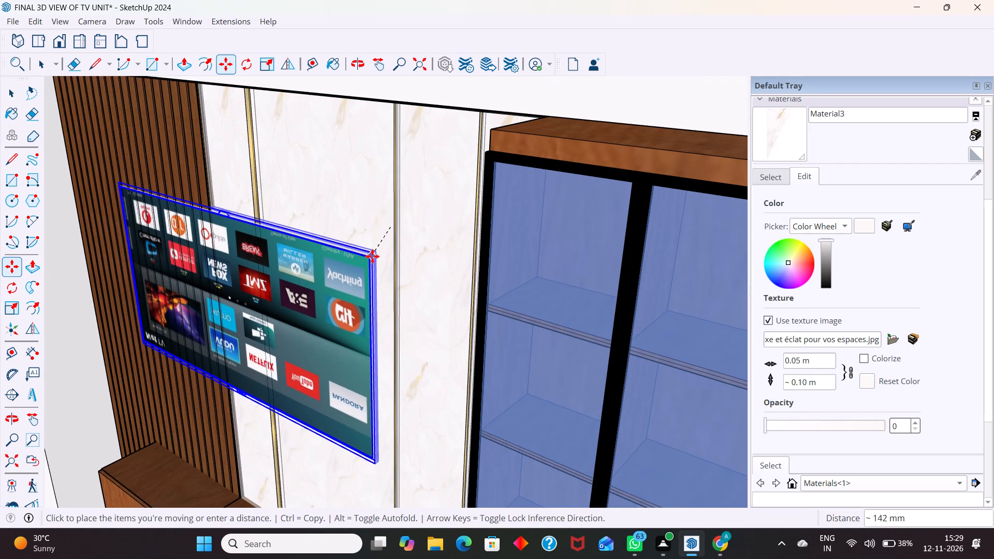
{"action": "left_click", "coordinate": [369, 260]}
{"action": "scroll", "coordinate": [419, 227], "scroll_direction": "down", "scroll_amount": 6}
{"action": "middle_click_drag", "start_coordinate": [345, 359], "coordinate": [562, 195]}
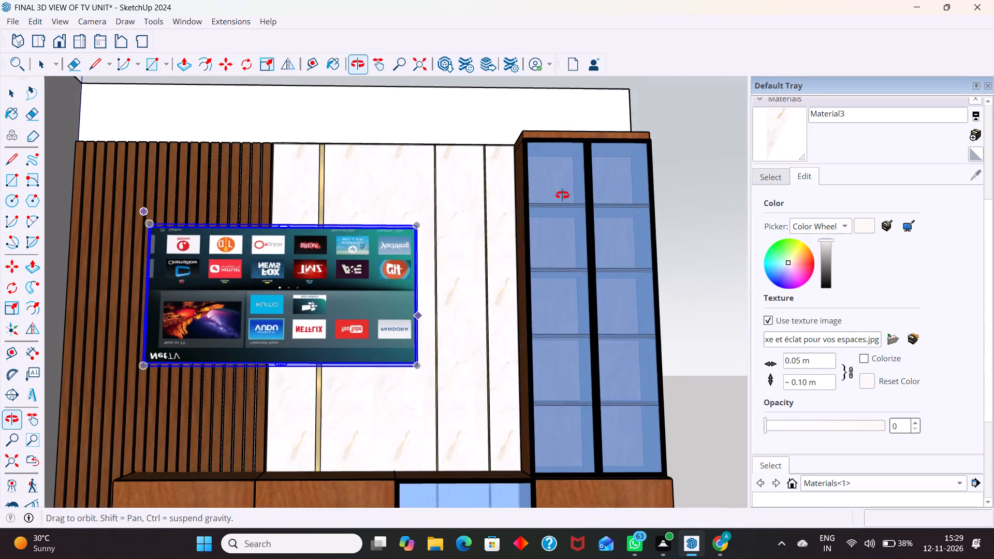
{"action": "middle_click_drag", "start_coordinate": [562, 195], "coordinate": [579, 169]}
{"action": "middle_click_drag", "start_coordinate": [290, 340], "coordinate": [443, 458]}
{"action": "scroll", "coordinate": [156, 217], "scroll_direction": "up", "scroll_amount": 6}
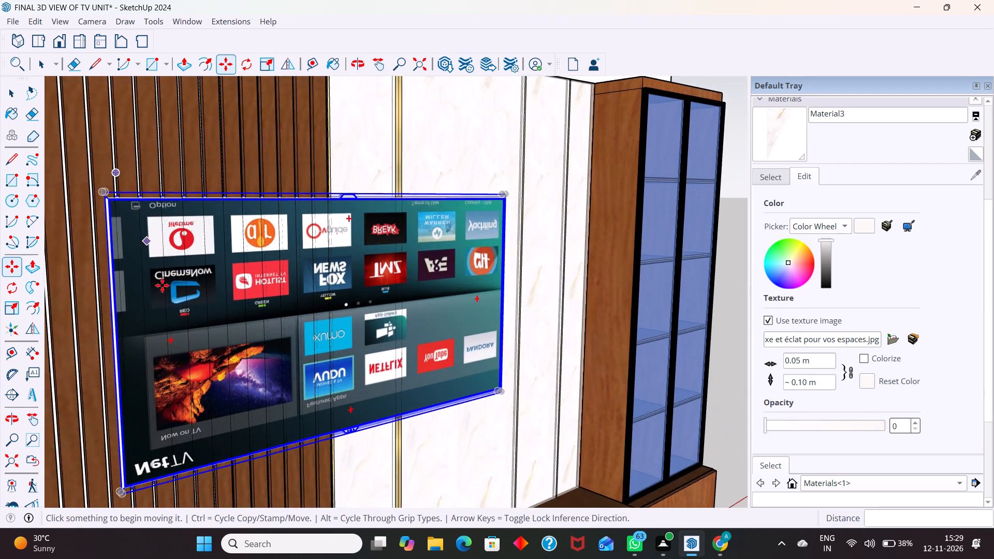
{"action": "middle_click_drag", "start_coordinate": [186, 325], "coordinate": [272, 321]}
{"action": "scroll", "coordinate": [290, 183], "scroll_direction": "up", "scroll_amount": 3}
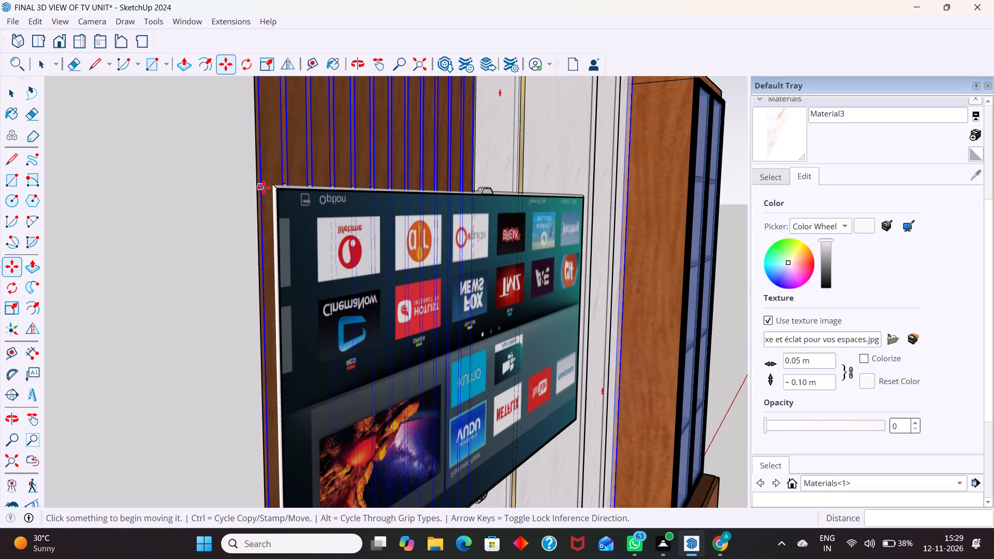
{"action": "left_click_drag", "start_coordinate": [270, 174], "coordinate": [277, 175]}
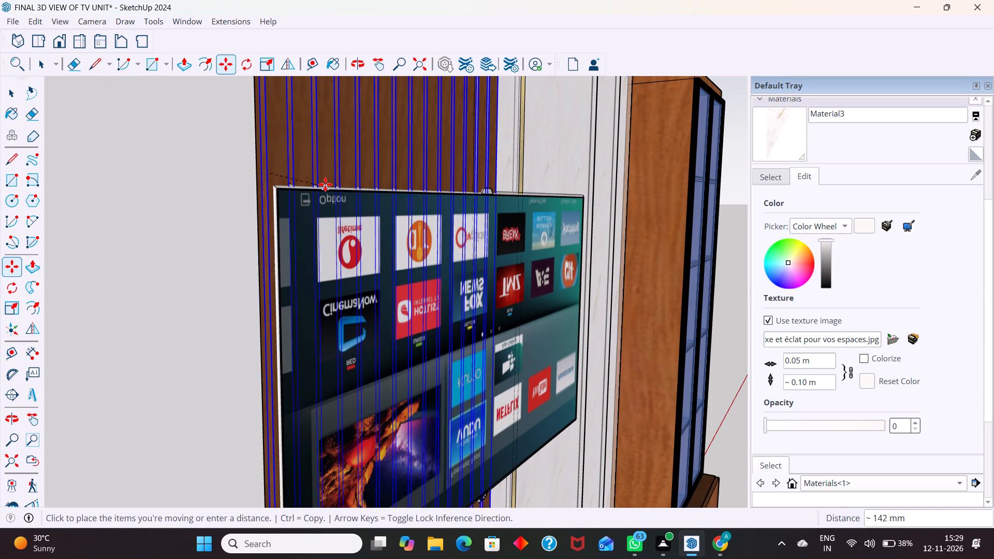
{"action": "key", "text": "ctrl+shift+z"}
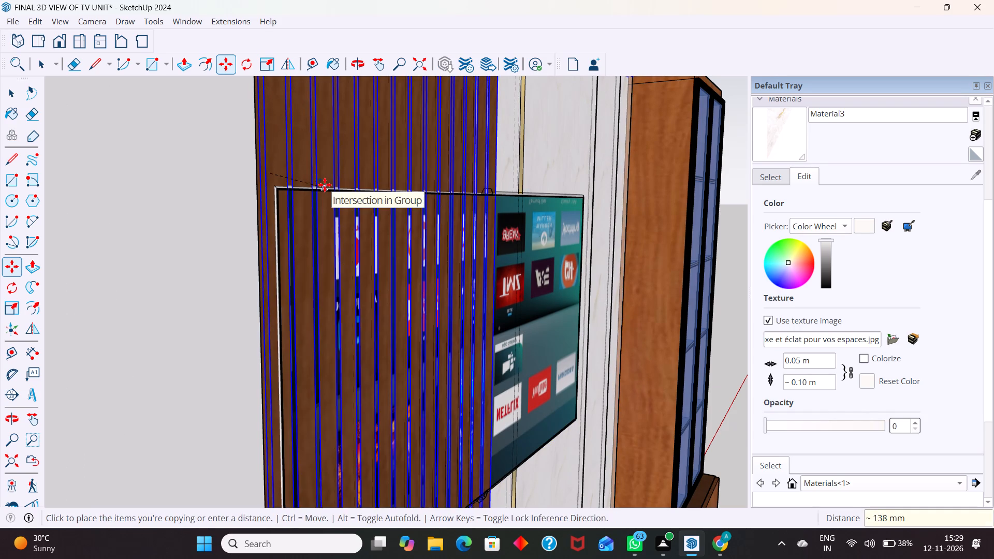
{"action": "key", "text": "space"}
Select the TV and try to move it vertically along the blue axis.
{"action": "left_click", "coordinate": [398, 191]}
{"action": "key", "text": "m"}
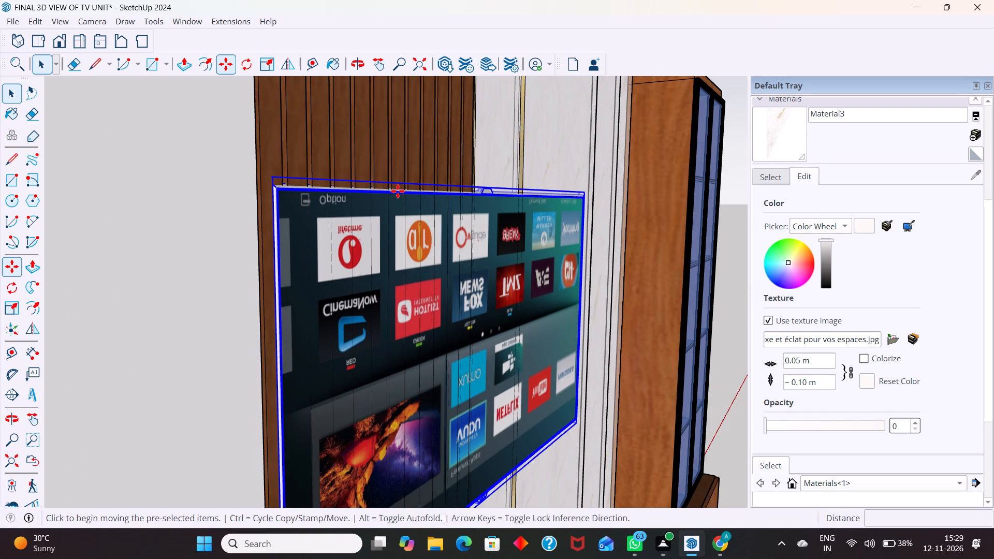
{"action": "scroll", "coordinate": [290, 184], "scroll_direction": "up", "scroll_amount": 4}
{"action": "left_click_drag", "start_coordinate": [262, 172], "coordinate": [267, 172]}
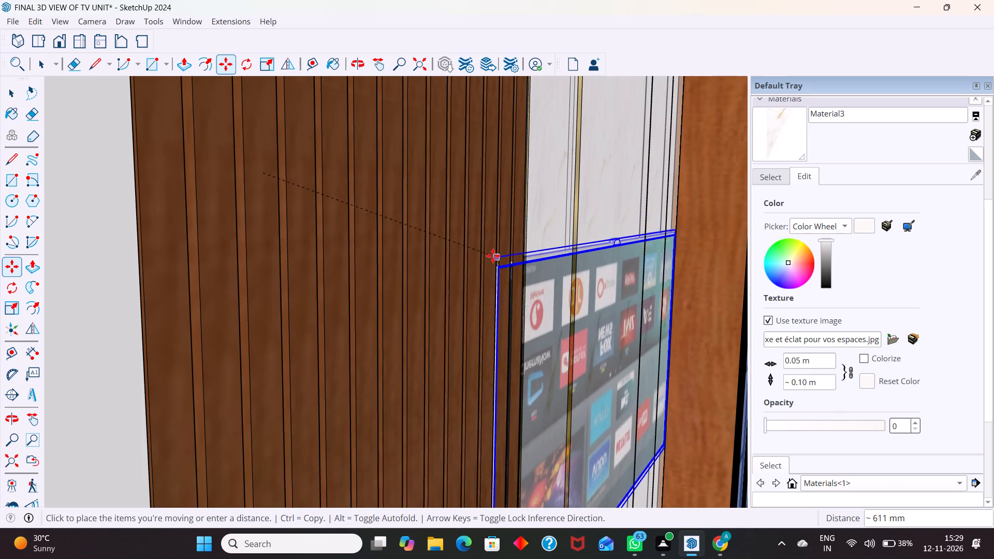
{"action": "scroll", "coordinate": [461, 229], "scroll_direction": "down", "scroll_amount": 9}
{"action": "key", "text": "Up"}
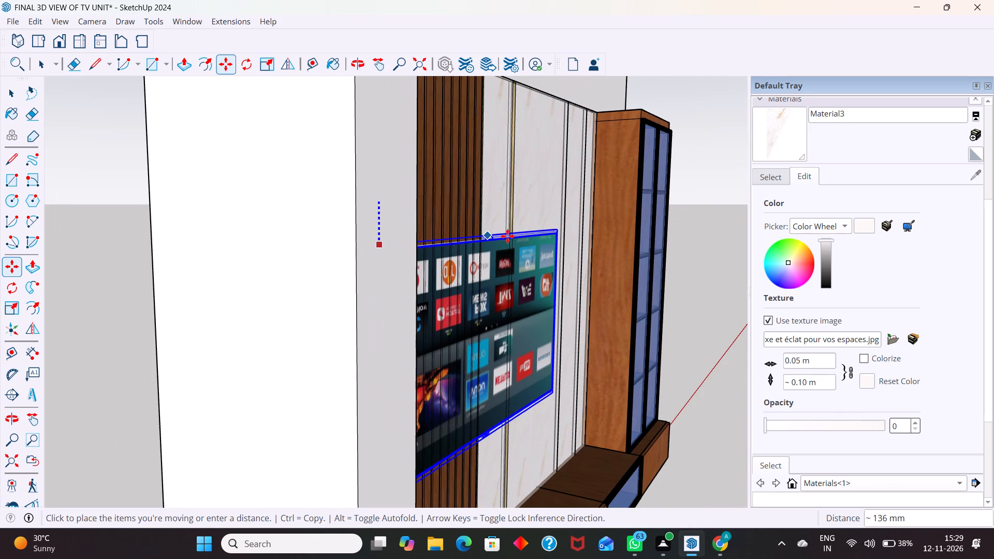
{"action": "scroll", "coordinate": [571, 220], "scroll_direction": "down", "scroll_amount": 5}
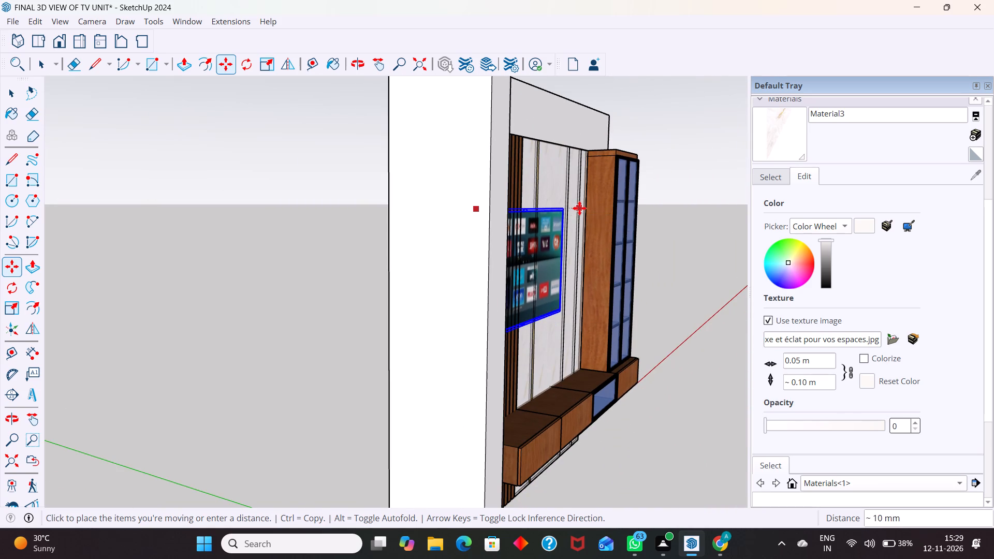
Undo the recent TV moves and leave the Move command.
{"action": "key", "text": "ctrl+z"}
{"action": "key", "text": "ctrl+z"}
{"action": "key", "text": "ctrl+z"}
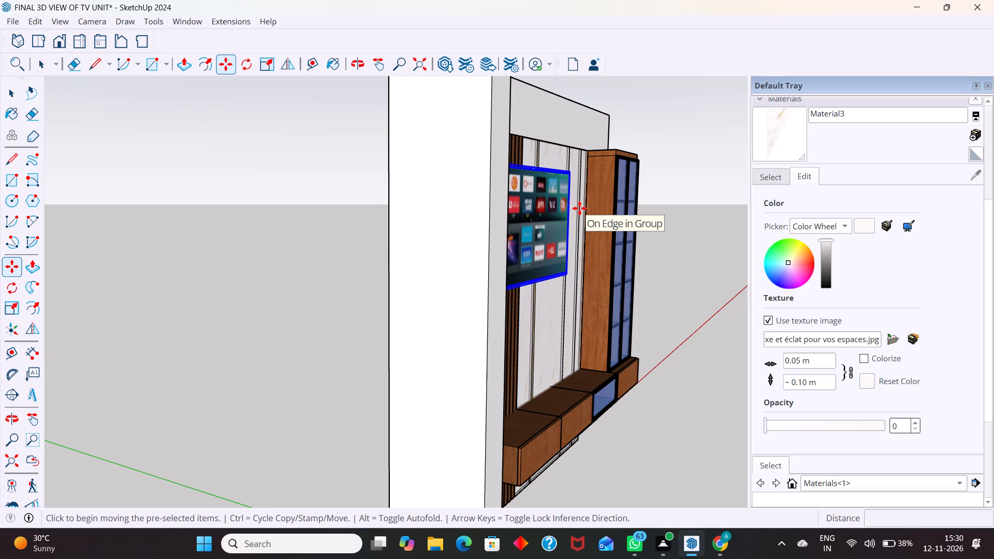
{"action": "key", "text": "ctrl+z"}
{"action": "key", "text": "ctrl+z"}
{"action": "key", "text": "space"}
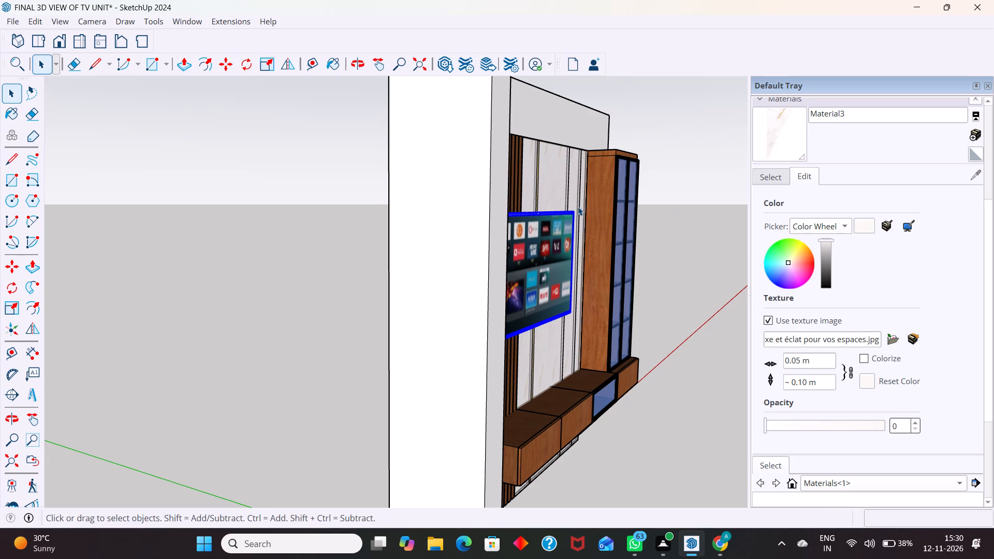
Move the TV 82 mm along the green axis, outward from the fluted panel, using its lower corner nearest the end wall.
{"action": "scroll", "coordinate": [573, 208], "scroll_direction": "down", "scroll_amount": 6}
{"action": "middle_click_drag", "start_coordinate": [580, 245], "coordinate": [377, 301]}
{"action": "scroll", "coordinate": [392, 309], "scroll_direction": "up", "scroll_amount": 10}
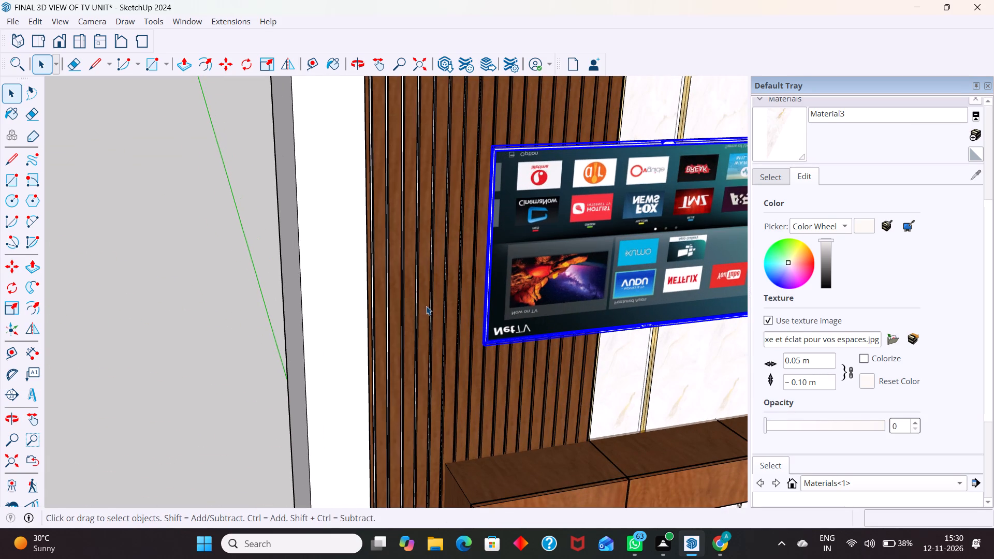
{"action": "key", "text": "m"}
{"action": "middle_click_drag", "start_coordinate": [510, 381], "coordinate": [520, 388]}
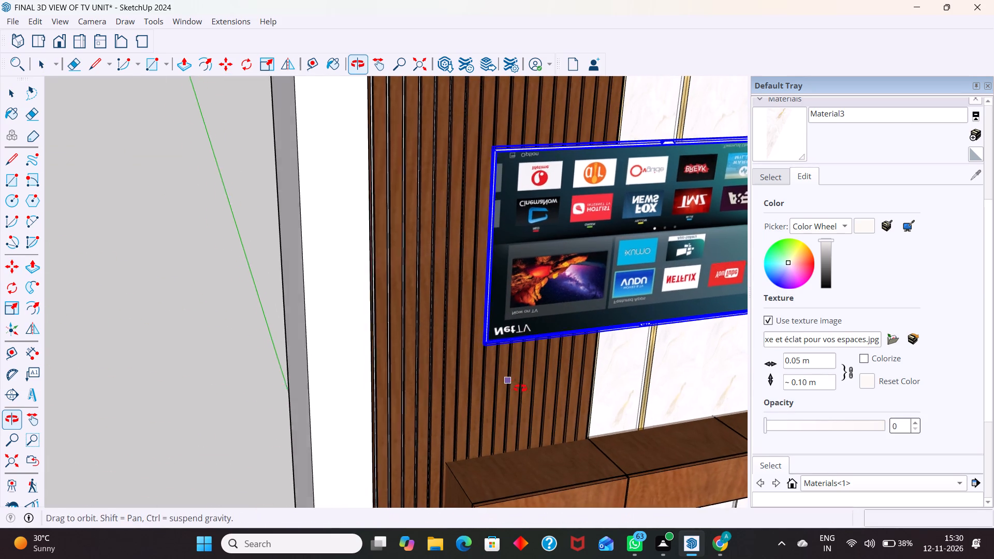
{"action": "middle_click_drag", "start_coordinate": [520, 388], "coordinate": [598, 409]}
{"action": "scroll", "coordinate": [527, 342], "scroll_direction": "up", "scroll_amount": 9}
{"action": "left_click_drag", "start_coordinate": [443, 317], "coordinate": [443, 317]}
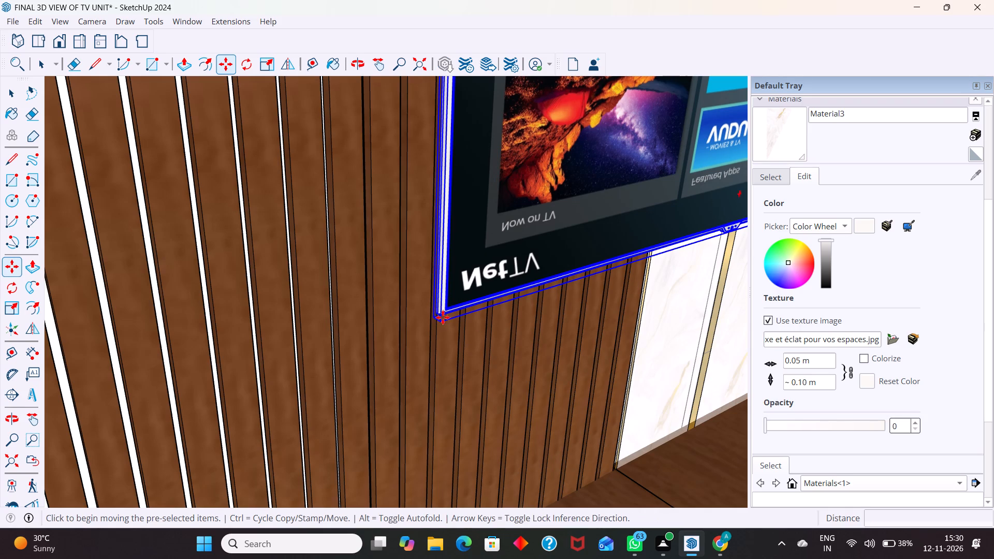
{"action": "left_click_drag", "start_coordinate": [443, 317], "coordinate": [450, 322]}
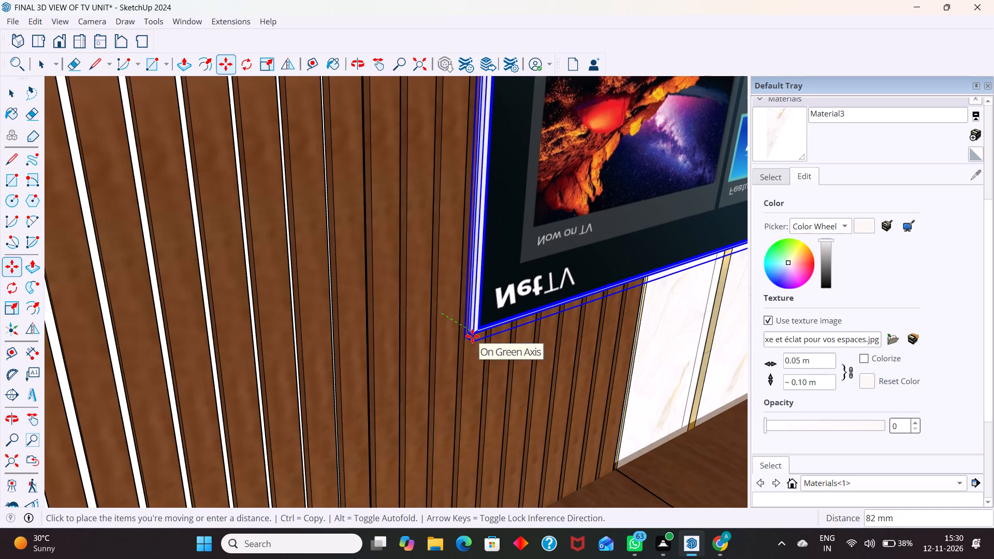
{"action": "left_click", "coordinate": [472, 336]}
Move the TV a further 412 mm outward from the wall panels, using its lower corner nearest the glass cabinet.
{"action": "scroll", "coordinate": [402, 444], "scroll_direction": "down", "scroll_amount": 14}
{"action": "middle_click_drag", "start_coordinate": [573, 390], "coordinate": [341, 328]}
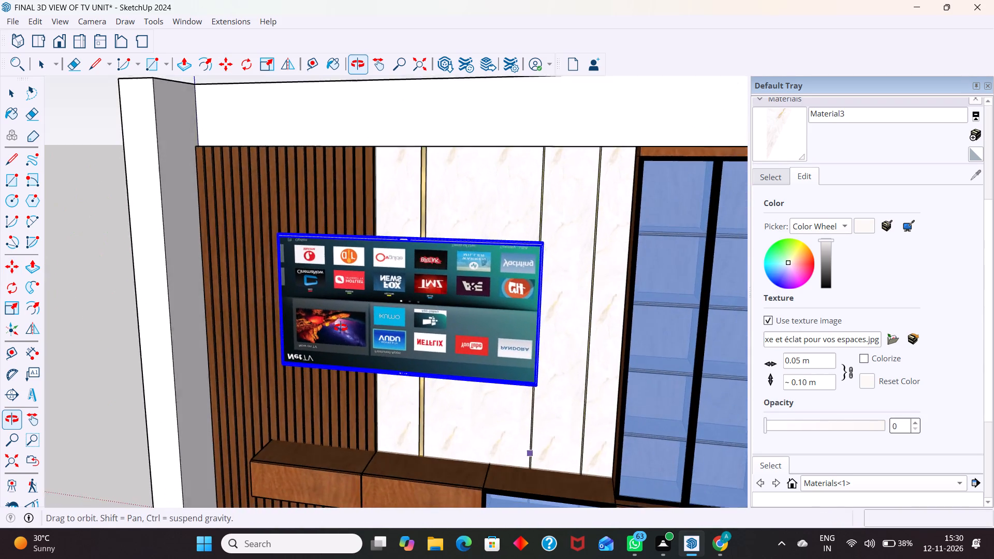
{"action": "middle_click_drag", "start_coordinate": [341, 328], "coordinate": [341, 323]}
{"action": "scroll", "coordinate": [345, 291], "scroll_direction": "down", "scroll_amount": 4}
{"action": "scroll", "coordinate": [464, 355], "scroll_direction": "up", "scroll_amount": 2}
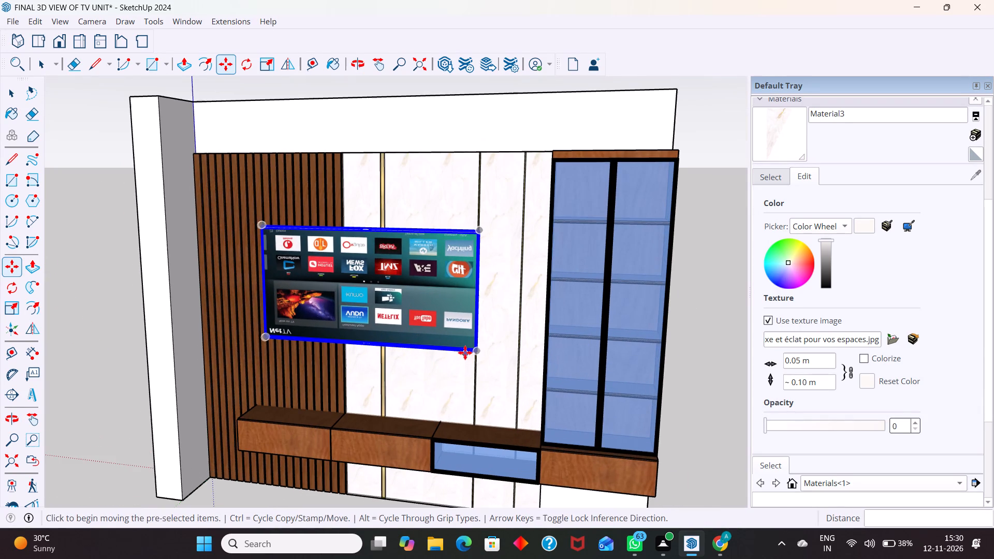
{"action": "scroll", "coordinate": [370, 353], "scroll_direction": "up", "scroll_amount": 4}
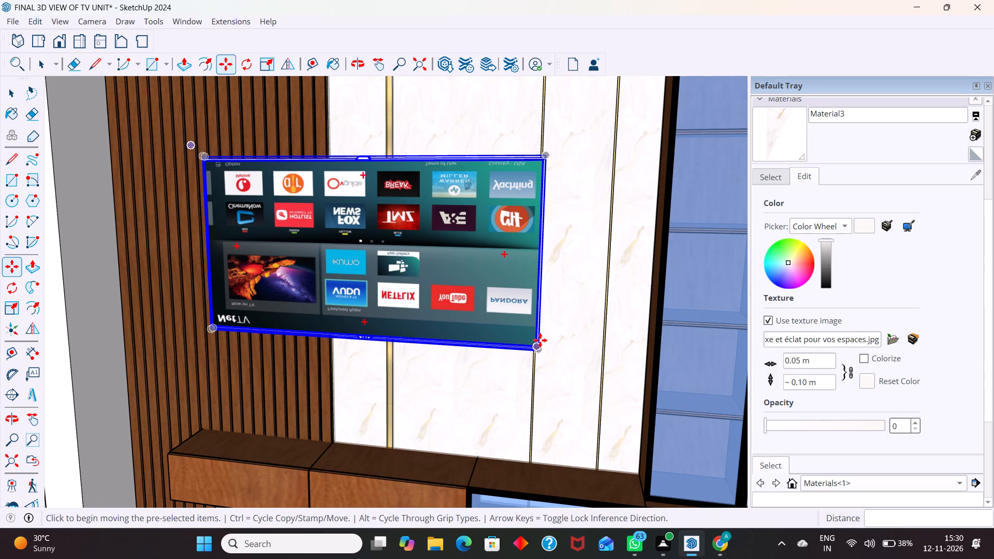
{"action": "scroll", "coordinate": [545, 346], "scroll_direction": "up", "scroll_amount": 2}
{"action": "left_click", "coordinate": [535, 348]}
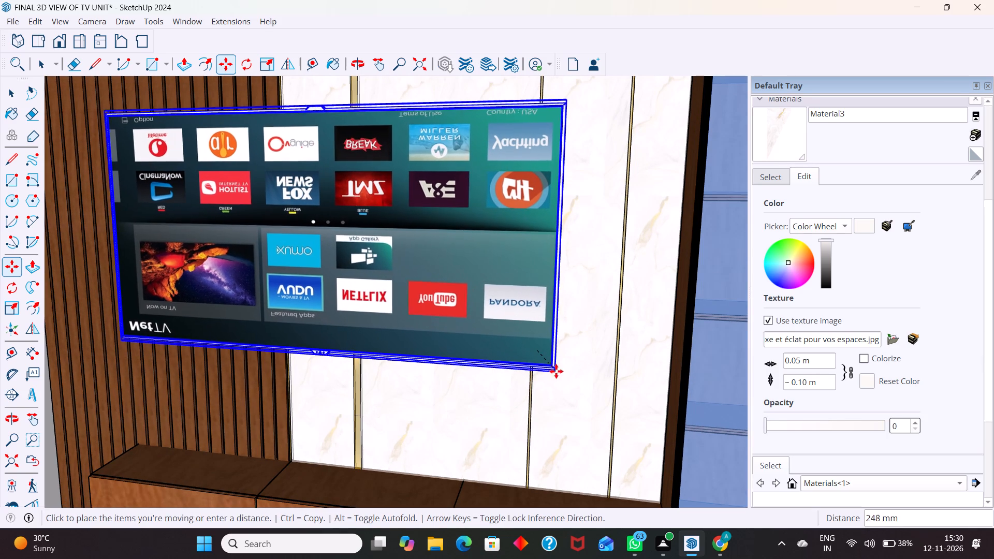
{"action": "left_click", "coordinate": [573, 386]}
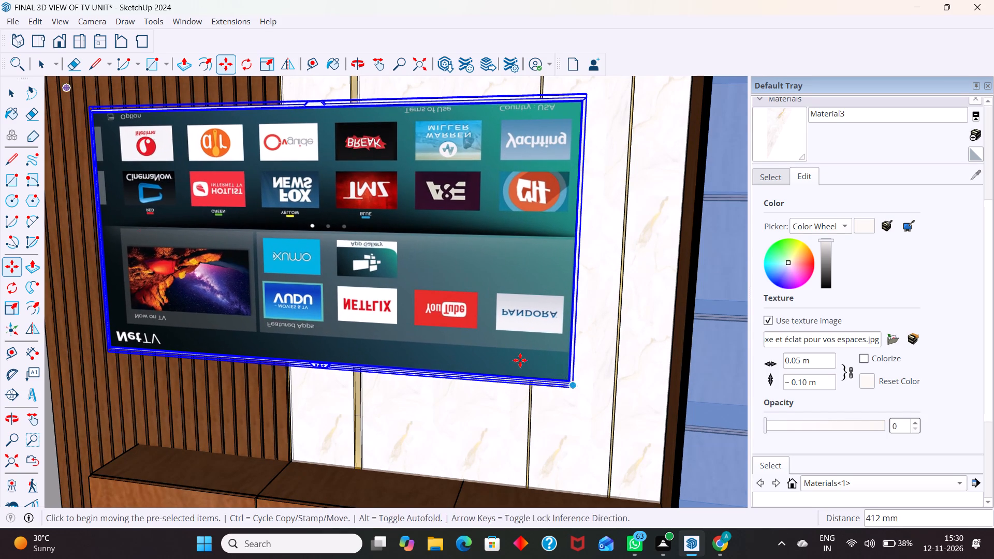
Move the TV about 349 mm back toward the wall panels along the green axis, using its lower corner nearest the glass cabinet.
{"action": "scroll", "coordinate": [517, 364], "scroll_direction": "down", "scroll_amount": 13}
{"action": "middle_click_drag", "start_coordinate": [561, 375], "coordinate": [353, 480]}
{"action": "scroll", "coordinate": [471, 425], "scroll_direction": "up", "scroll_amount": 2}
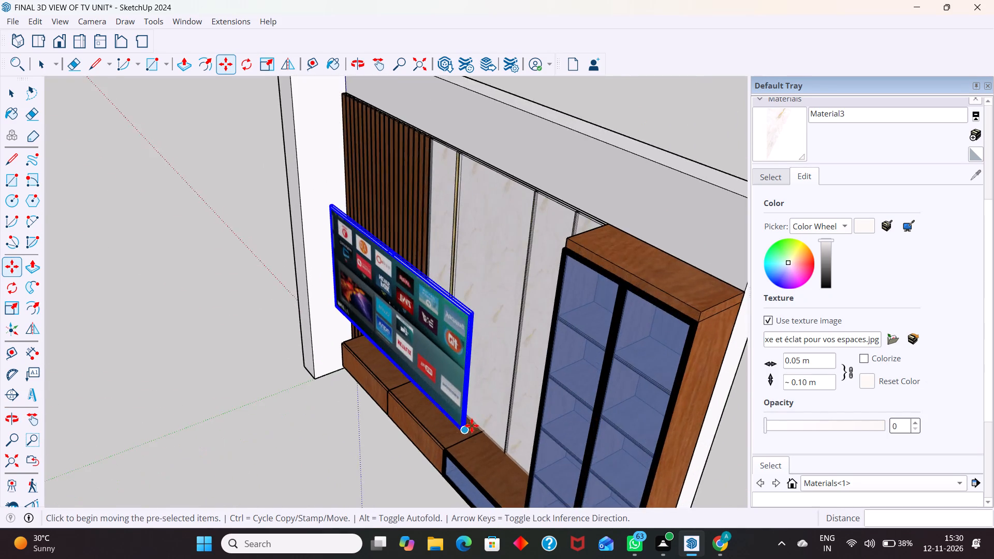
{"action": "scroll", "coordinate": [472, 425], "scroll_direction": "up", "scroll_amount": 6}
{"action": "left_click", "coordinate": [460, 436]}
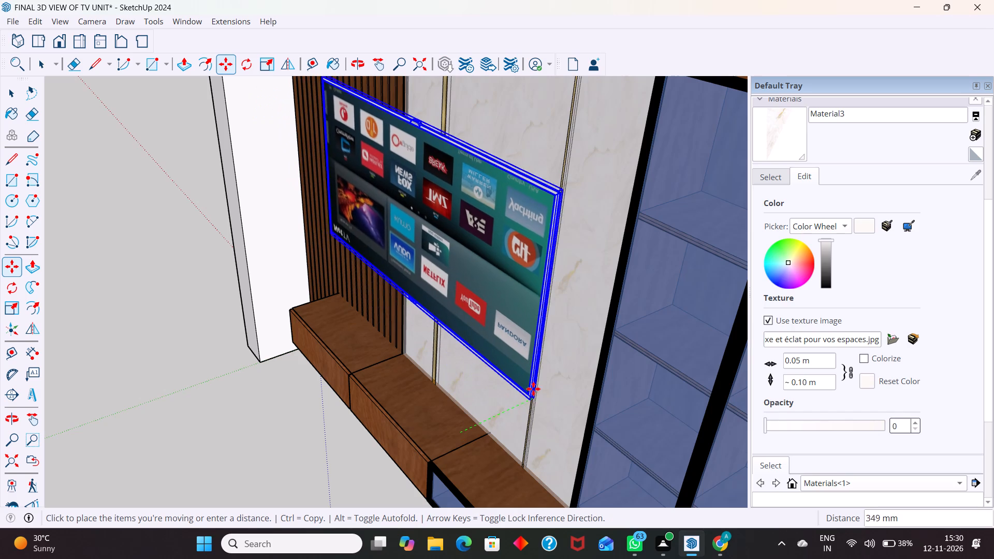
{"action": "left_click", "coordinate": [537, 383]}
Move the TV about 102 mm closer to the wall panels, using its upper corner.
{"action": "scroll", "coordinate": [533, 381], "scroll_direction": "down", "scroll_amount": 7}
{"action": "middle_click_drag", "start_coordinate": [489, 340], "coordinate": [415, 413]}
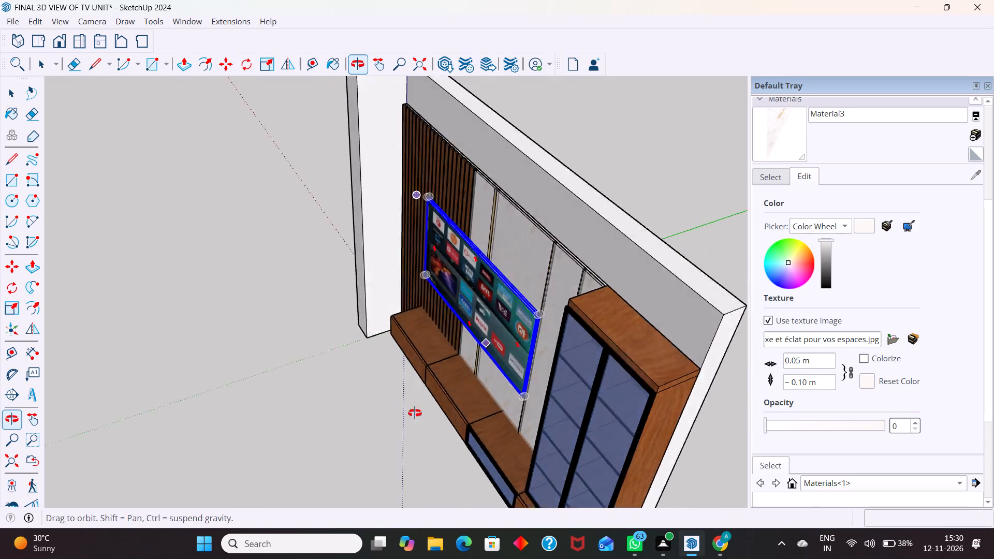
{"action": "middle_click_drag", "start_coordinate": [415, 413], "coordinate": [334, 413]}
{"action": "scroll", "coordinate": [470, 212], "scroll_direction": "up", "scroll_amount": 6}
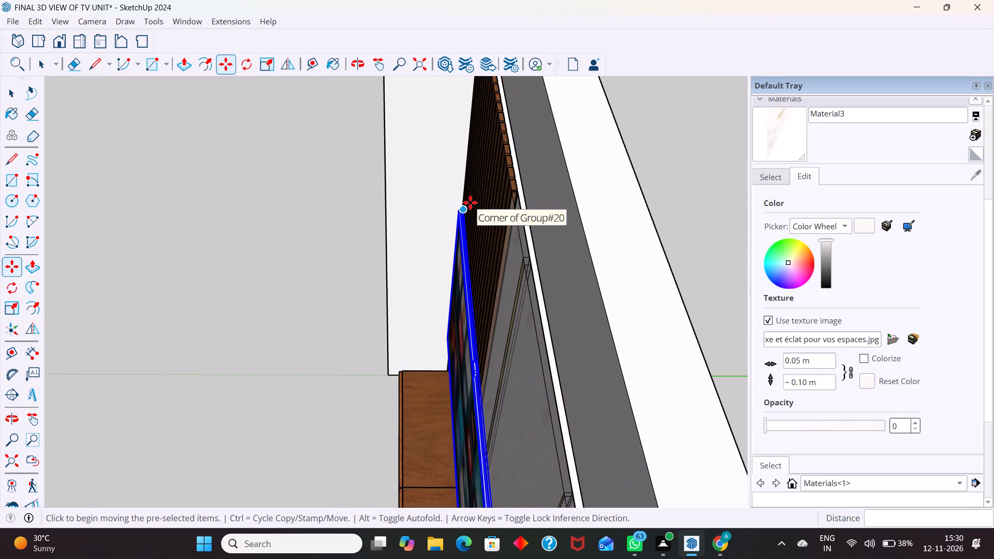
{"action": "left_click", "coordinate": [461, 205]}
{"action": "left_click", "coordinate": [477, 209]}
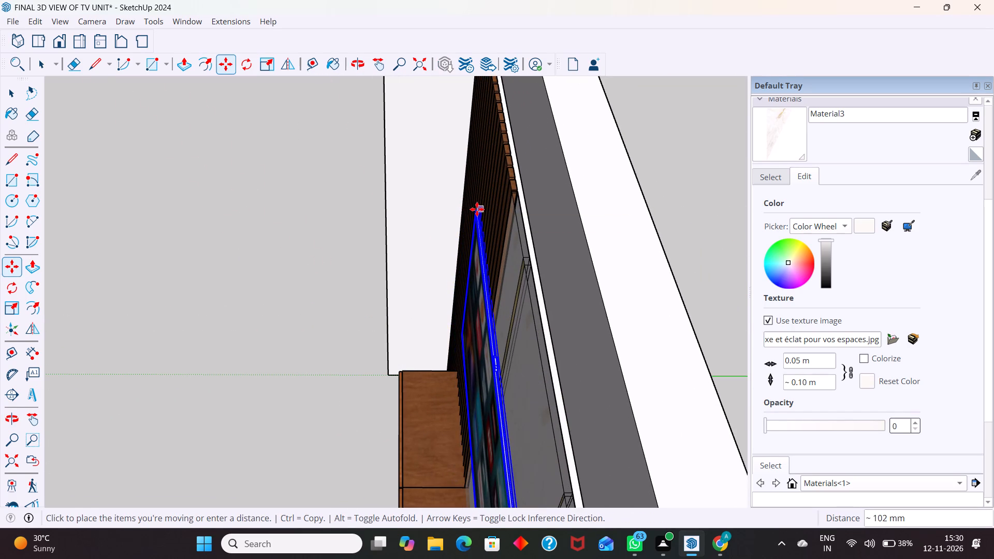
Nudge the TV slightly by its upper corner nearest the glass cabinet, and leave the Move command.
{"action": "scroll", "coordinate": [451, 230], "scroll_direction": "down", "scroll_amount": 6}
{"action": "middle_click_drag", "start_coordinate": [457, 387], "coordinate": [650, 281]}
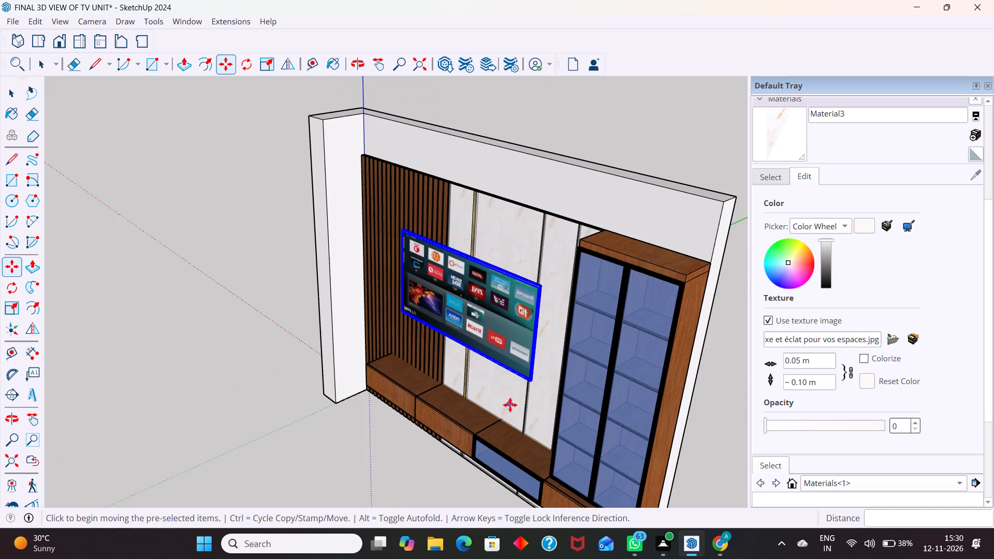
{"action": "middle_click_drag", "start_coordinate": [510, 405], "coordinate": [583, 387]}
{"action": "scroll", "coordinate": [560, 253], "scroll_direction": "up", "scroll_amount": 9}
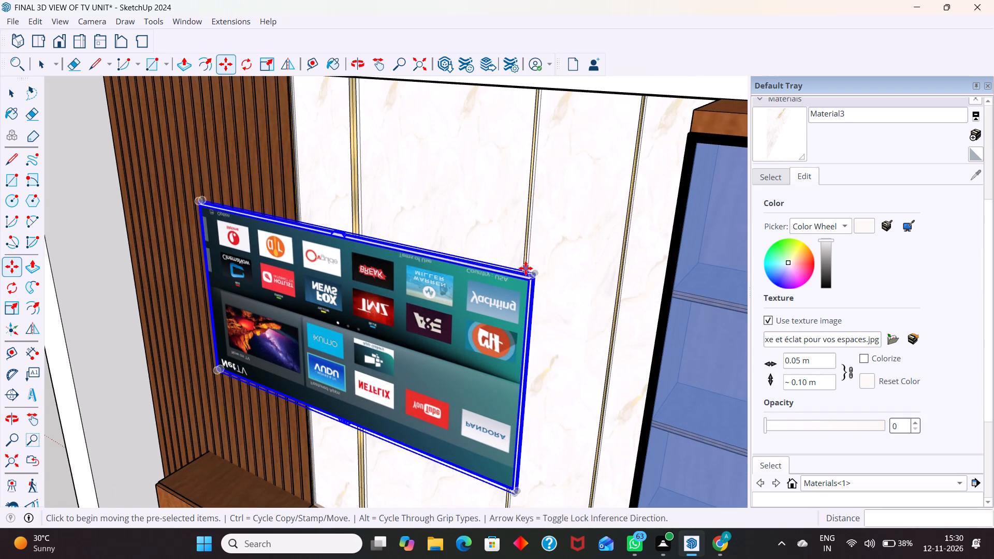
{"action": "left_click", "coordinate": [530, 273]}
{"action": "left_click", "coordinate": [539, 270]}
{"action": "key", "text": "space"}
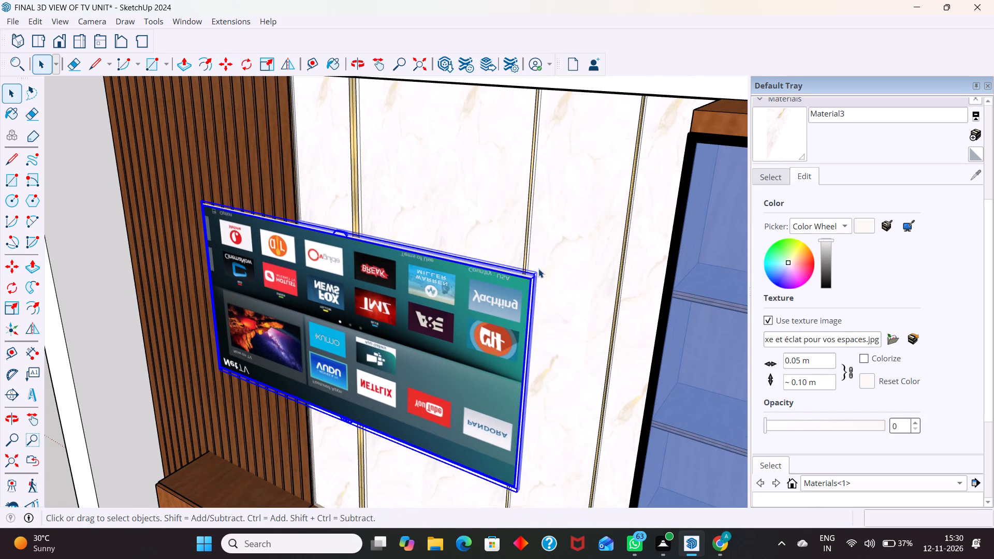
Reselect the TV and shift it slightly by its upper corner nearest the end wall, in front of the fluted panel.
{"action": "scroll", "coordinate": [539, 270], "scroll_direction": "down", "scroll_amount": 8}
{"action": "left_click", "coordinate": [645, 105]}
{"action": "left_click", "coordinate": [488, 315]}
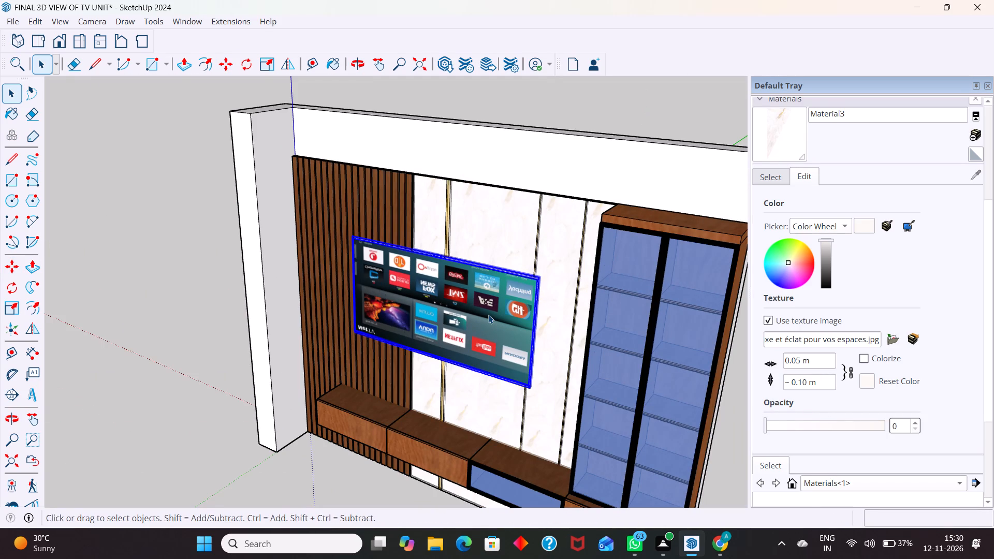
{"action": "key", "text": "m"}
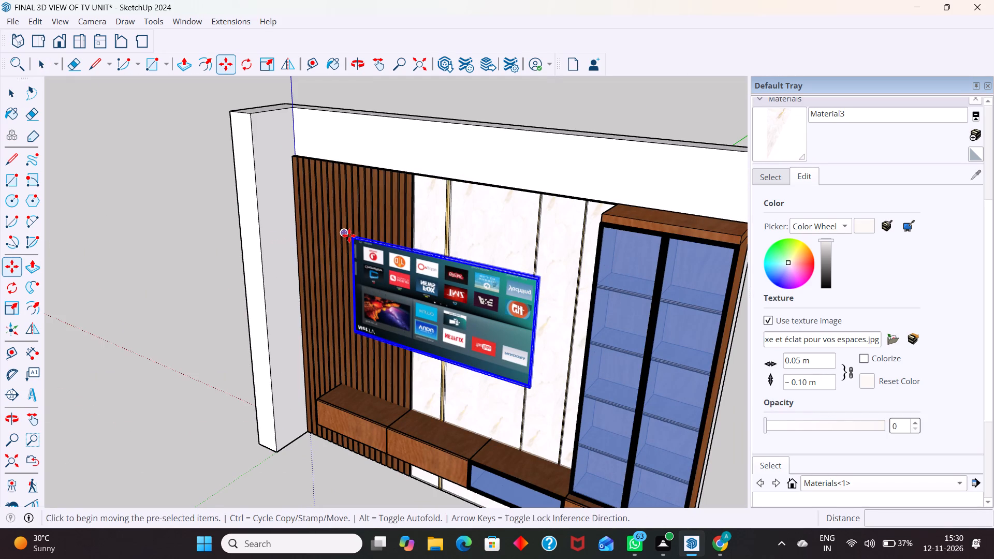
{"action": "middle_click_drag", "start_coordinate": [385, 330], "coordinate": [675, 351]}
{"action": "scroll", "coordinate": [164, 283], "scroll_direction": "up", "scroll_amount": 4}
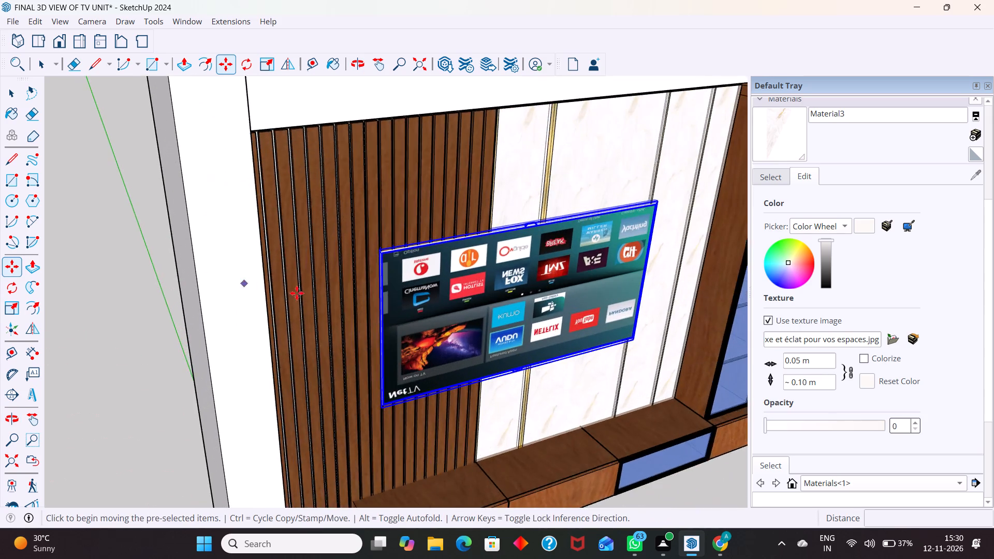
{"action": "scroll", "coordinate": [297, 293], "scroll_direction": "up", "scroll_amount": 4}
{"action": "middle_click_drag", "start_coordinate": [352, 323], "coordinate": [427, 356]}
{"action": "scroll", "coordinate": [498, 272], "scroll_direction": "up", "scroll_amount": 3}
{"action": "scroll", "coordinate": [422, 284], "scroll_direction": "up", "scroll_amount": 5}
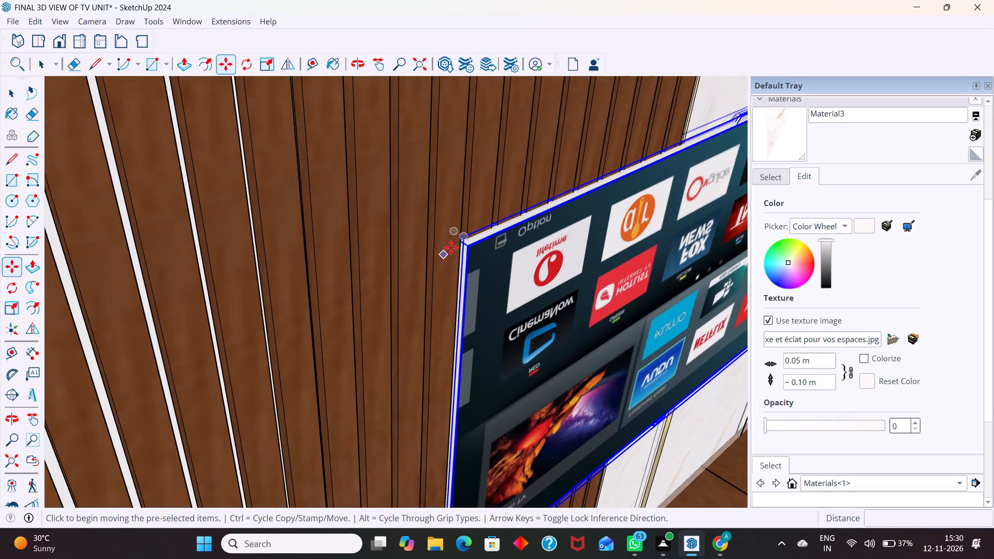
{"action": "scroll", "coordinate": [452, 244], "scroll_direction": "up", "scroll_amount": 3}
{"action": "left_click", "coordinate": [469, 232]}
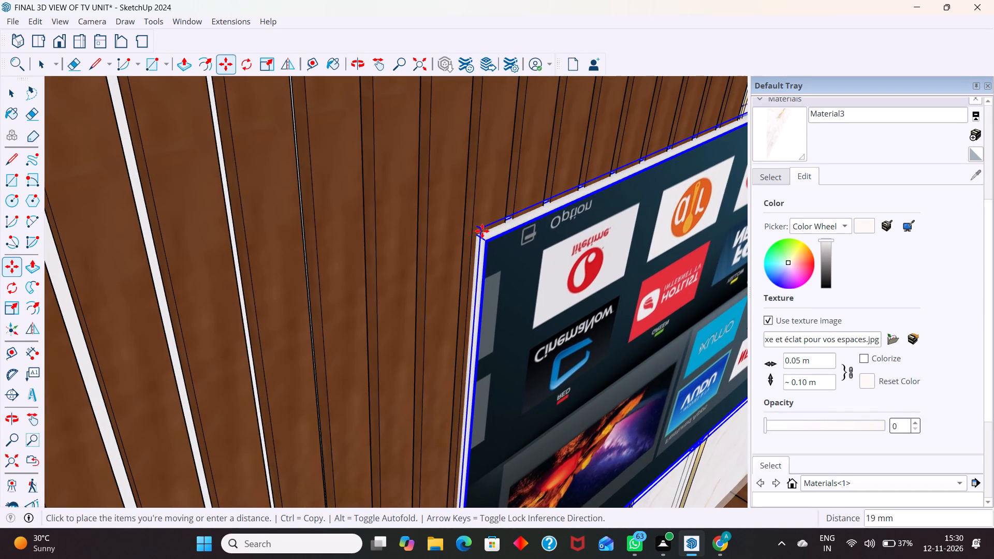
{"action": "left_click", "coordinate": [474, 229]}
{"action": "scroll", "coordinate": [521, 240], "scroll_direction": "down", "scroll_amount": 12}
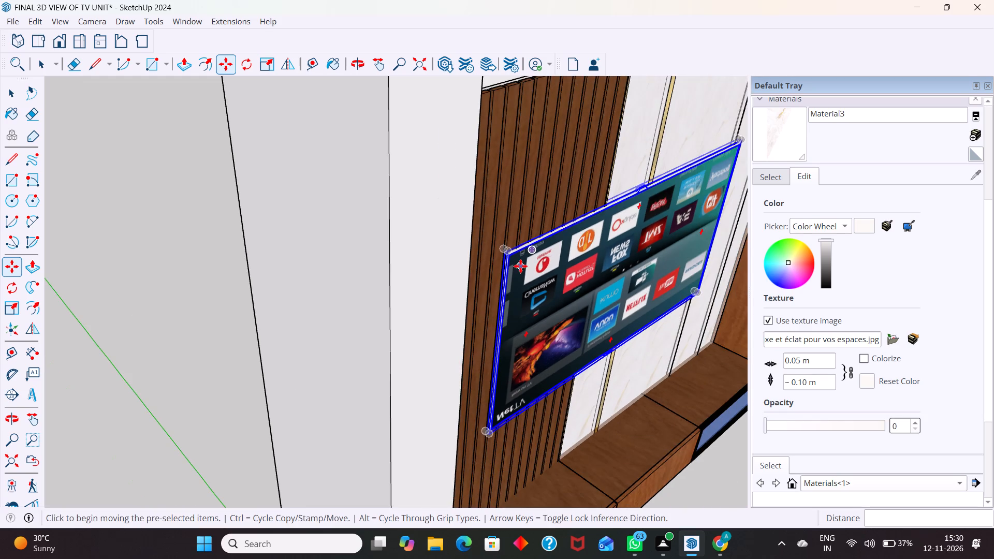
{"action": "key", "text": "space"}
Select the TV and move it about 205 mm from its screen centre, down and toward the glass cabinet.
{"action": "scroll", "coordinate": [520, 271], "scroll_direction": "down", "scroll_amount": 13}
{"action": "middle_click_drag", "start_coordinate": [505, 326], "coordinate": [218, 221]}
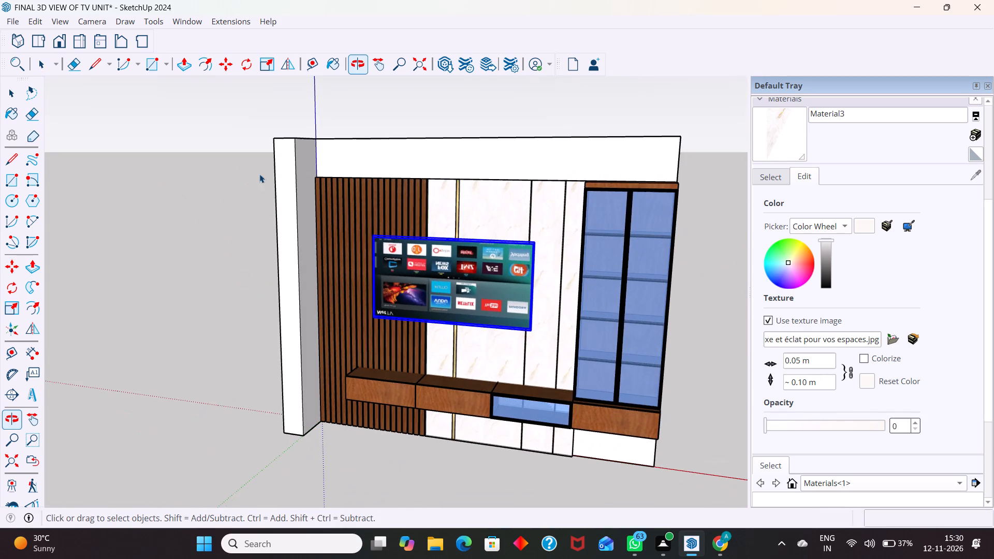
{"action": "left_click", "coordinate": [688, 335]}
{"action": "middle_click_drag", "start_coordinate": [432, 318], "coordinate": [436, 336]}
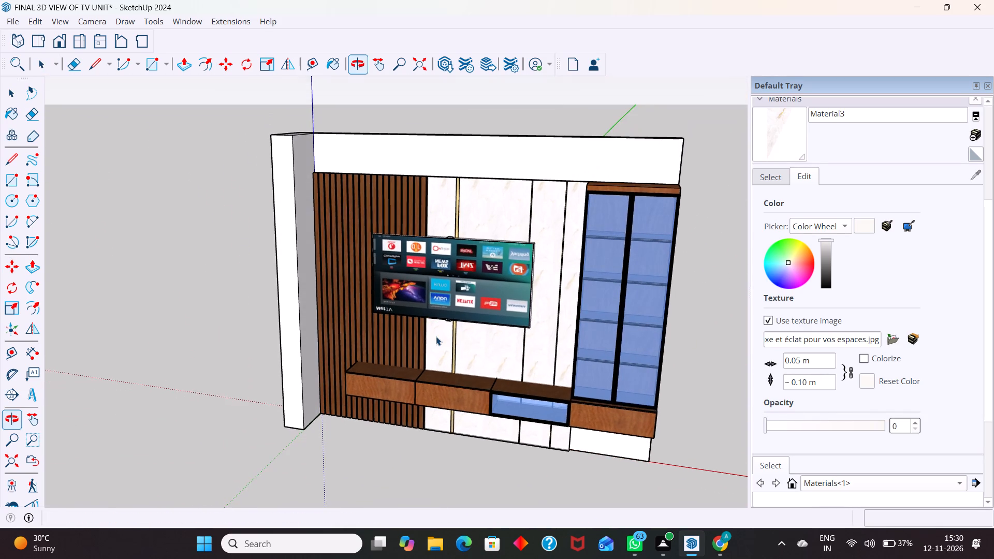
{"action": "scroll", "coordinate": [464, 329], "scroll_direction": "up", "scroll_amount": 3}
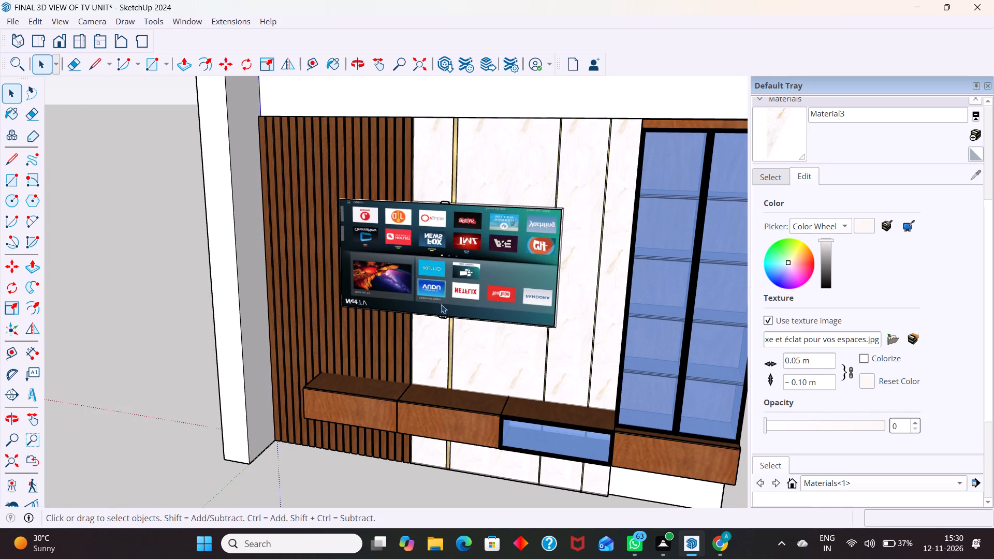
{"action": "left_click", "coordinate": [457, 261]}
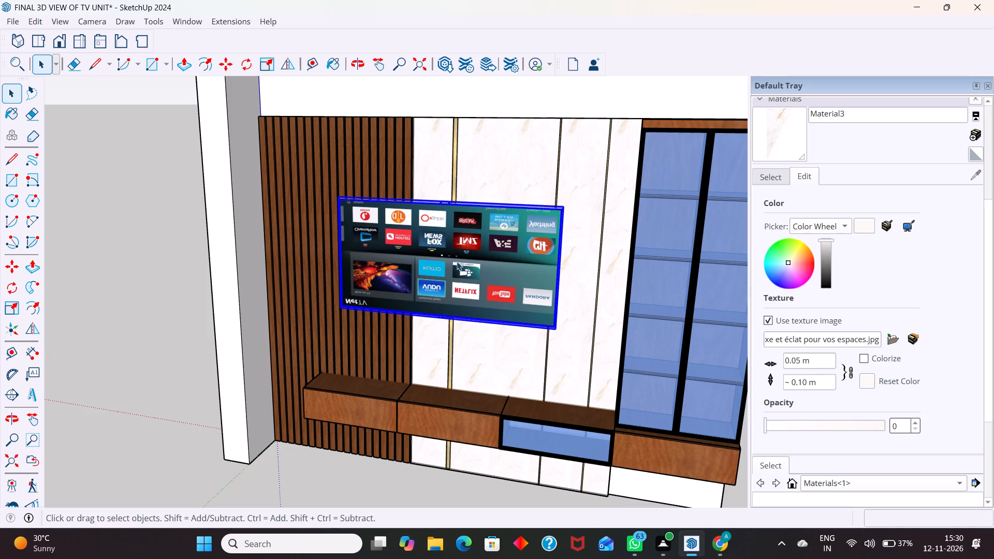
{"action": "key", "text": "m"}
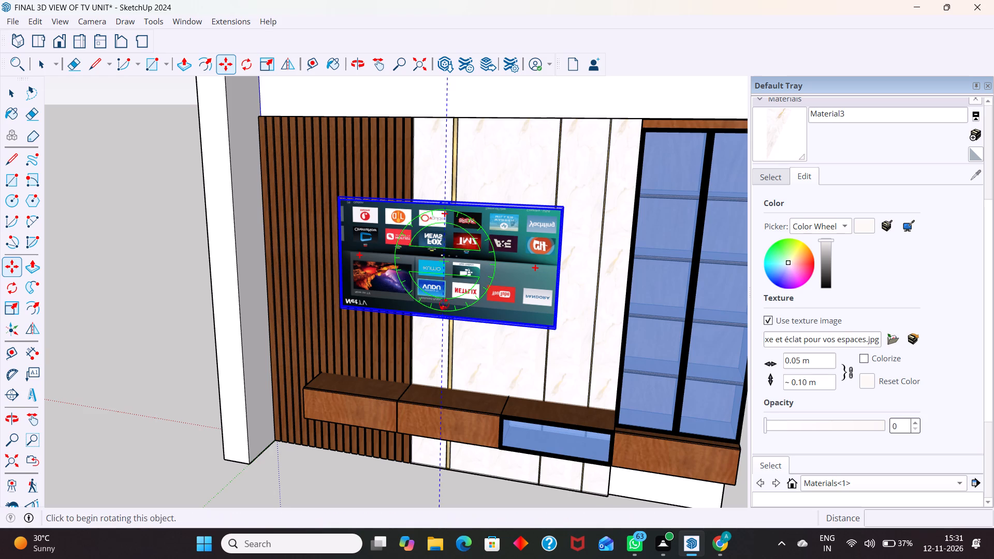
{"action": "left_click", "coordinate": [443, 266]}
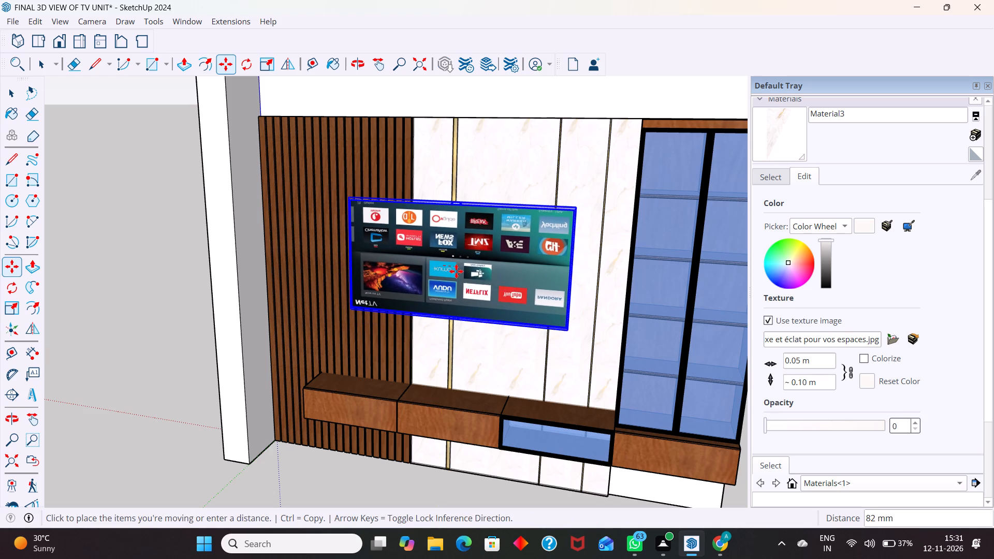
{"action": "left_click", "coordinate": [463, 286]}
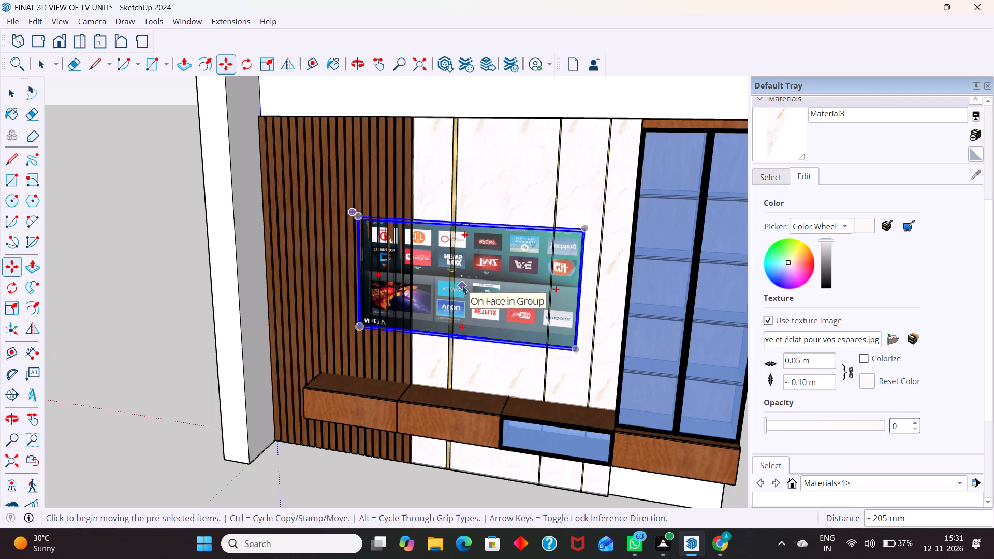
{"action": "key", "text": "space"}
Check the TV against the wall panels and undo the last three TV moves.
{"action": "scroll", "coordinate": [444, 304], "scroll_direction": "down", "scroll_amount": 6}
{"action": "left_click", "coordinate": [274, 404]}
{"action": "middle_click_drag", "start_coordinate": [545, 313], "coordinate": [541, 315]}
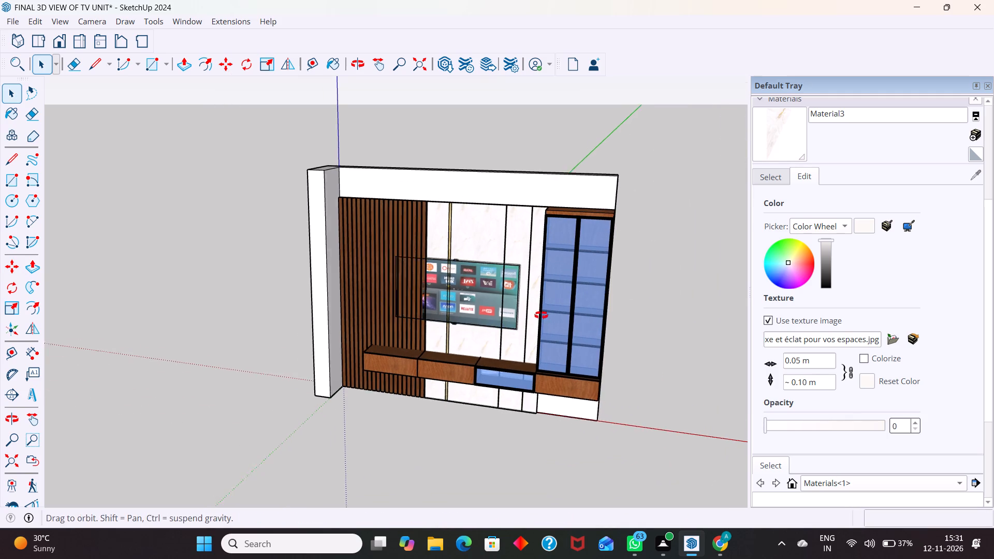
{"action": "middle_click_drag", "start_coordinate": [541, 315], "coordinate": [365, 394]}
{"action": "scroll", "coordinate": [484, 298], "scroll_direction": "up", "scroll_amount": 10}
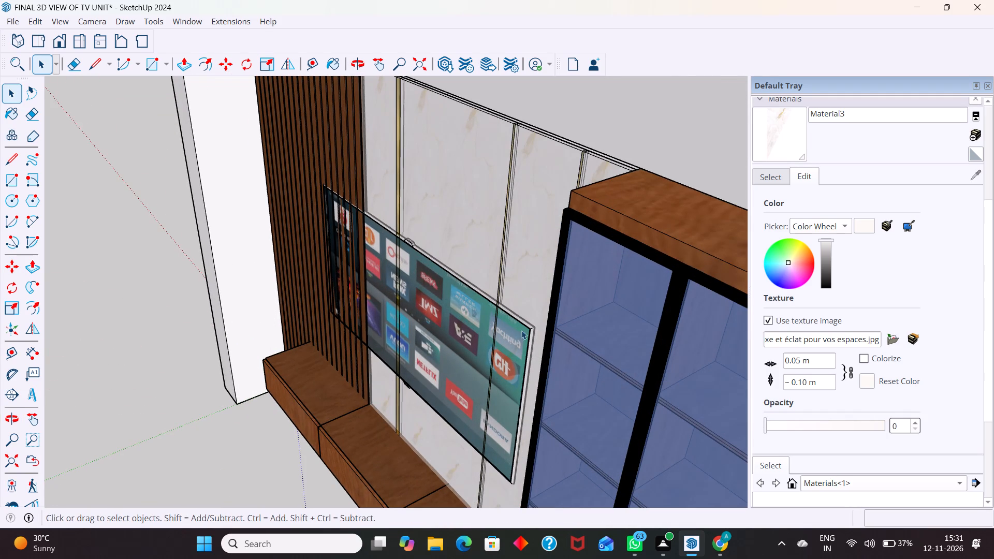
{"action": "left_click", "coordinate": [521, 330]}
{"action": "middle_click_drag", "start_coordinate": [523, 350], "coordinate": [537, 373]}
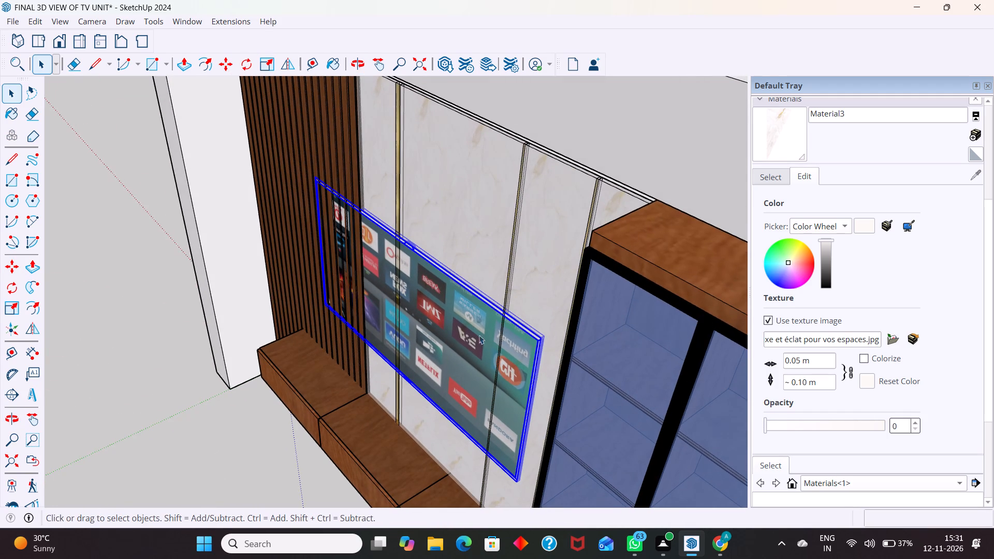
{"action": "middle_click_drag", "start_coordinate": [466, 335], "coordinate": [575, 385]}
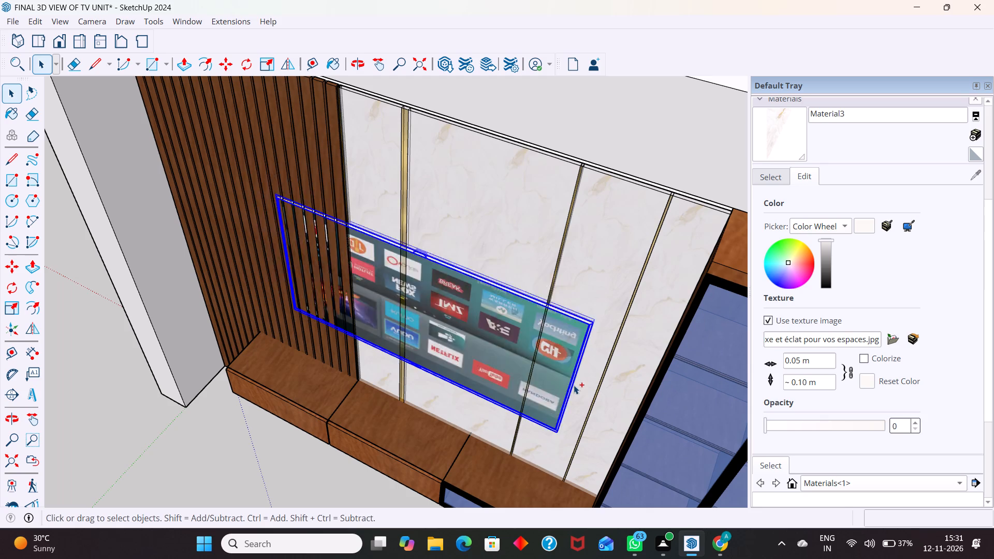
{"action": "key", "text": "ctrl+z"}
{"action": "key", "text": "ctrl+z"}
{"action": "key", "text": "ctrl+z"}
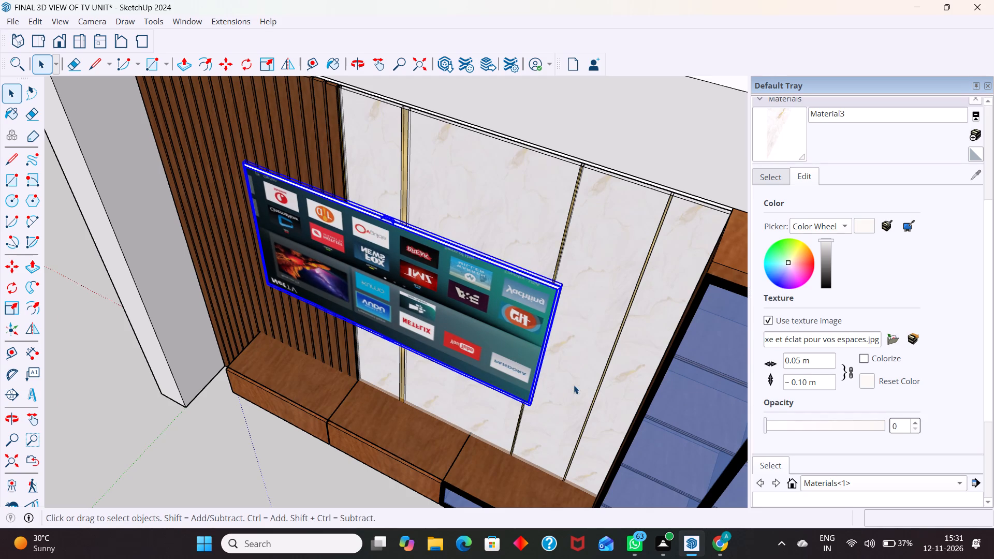
Delete the selected TV from the model.
{"action": "key", "text": "Delete"}
Import the Group_12 SketchUp file from Downloads and place the TV in the open space in front of the unit.
{"action": "scroll", "coordinate": [549, 305], "scroll_direction": "down", "scroll_amount": 12}
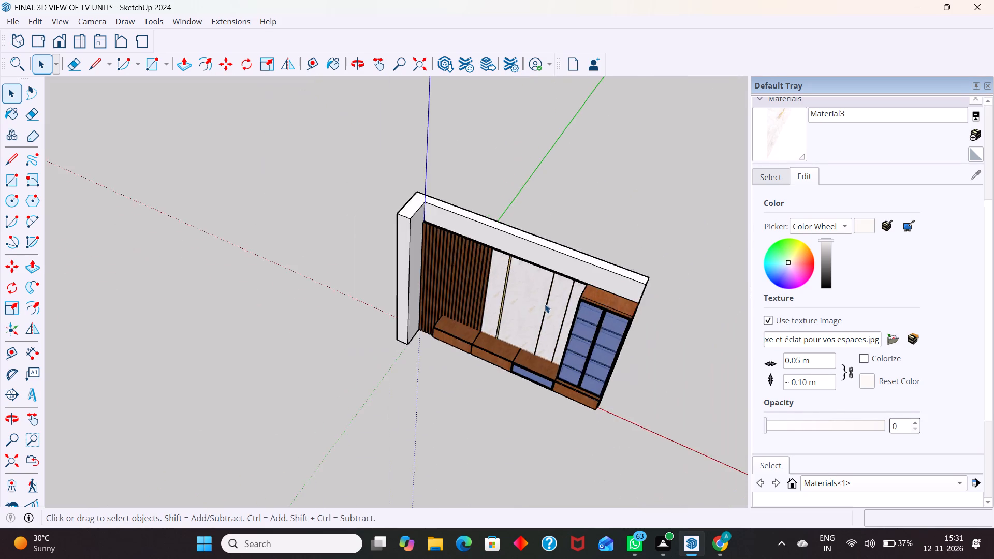
{"action": "scroll", "coordinate": [545, 304], "scroll_direction": "down", "scroll_amount": 6}
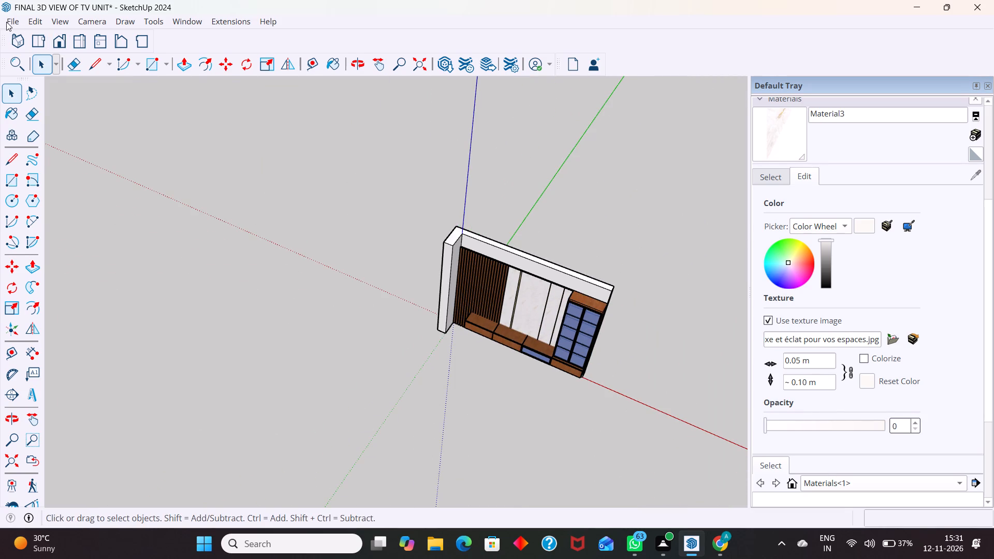
{"action": "left_click", "coordinate": [6, 21]}
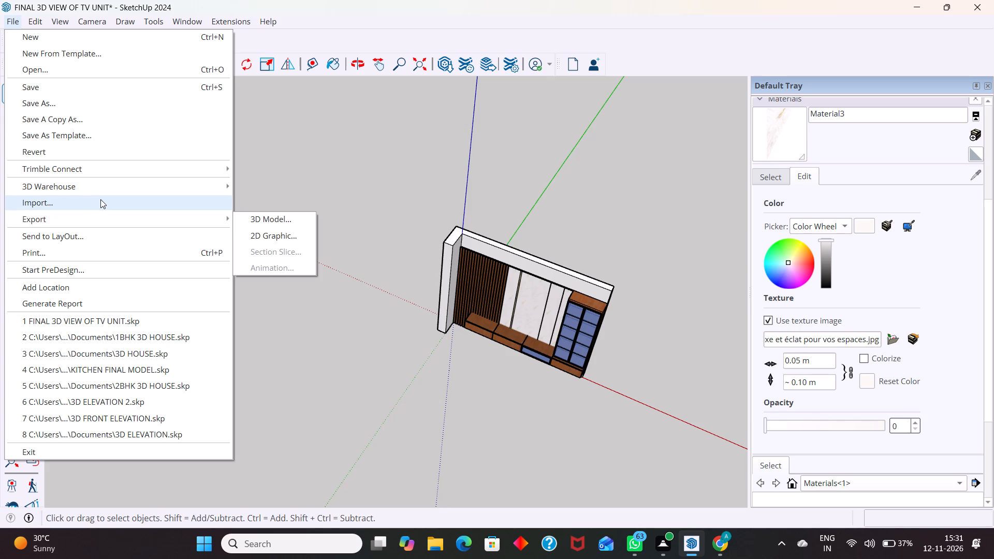
{"action": "left_click", "coordinate": [102, 200]}
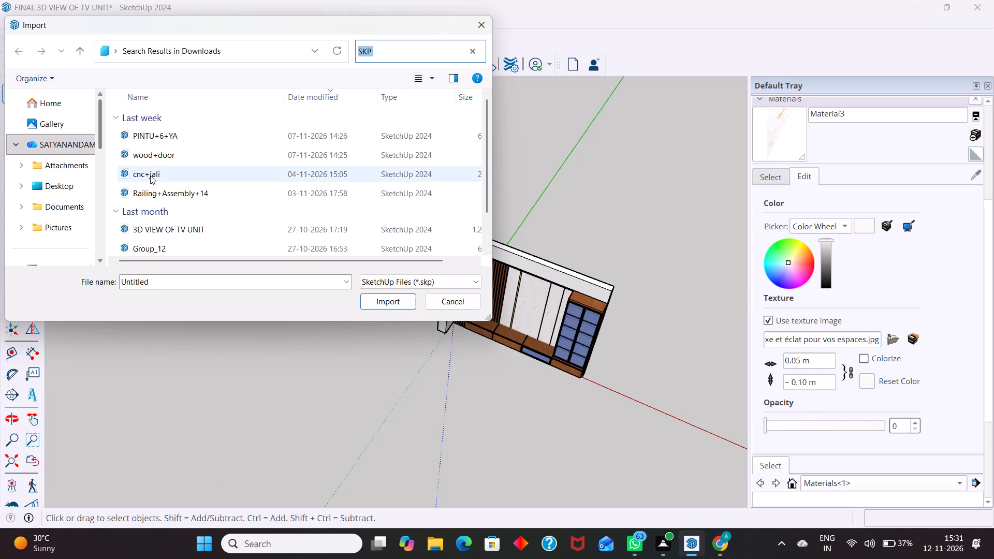
{"action": "left_click", "coordinate": [189, 250]}
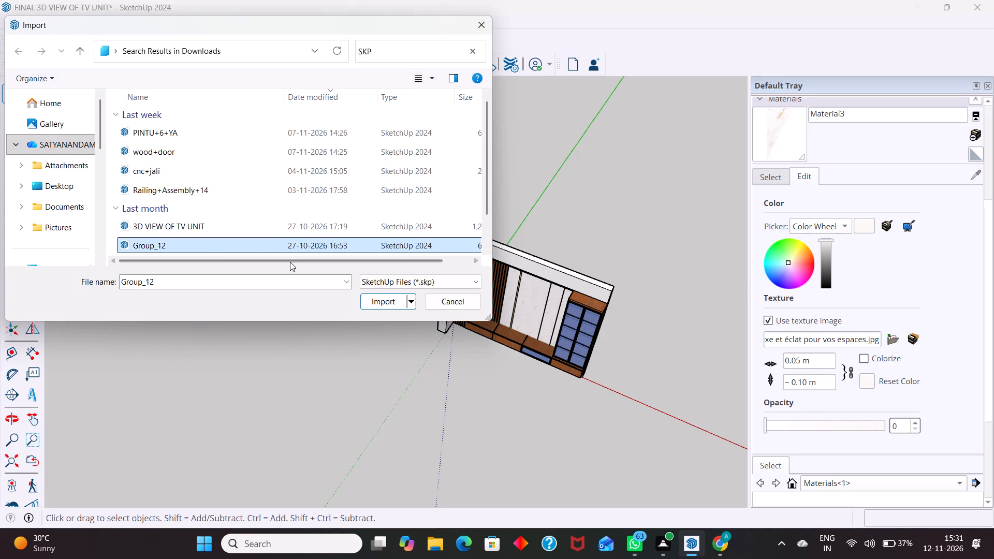
{"action": "left_click", "coordinate": [397, 302]}
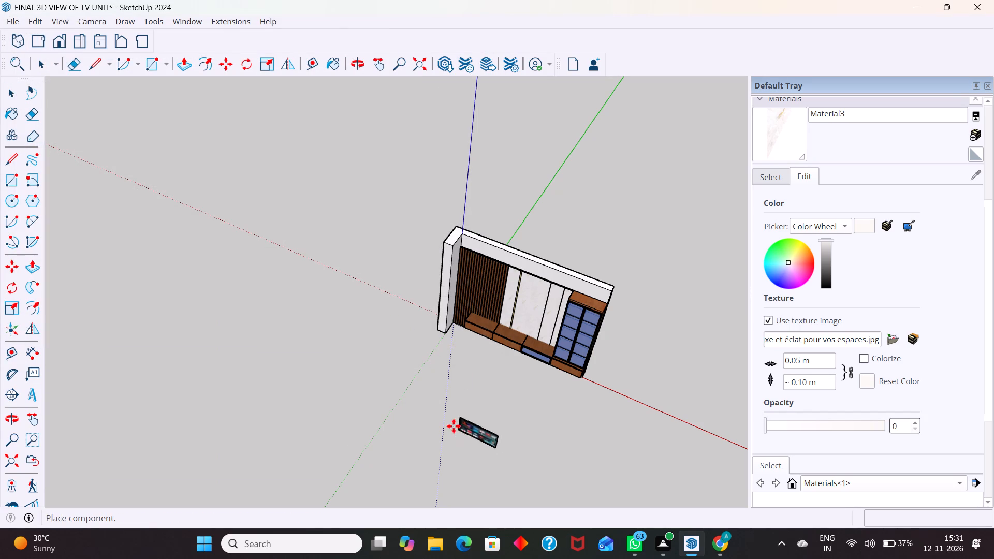
{"action": "left_click", "coordinate": [446, 395]}
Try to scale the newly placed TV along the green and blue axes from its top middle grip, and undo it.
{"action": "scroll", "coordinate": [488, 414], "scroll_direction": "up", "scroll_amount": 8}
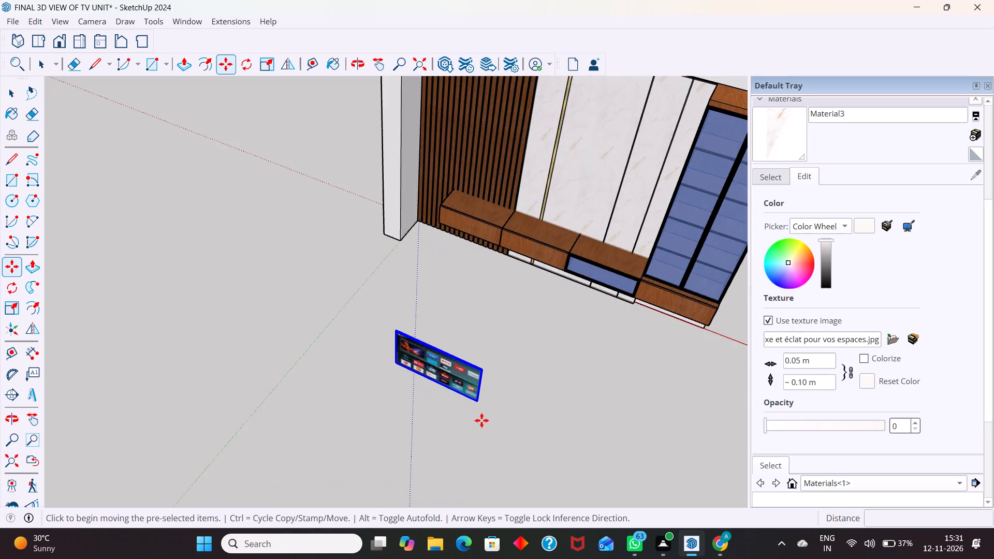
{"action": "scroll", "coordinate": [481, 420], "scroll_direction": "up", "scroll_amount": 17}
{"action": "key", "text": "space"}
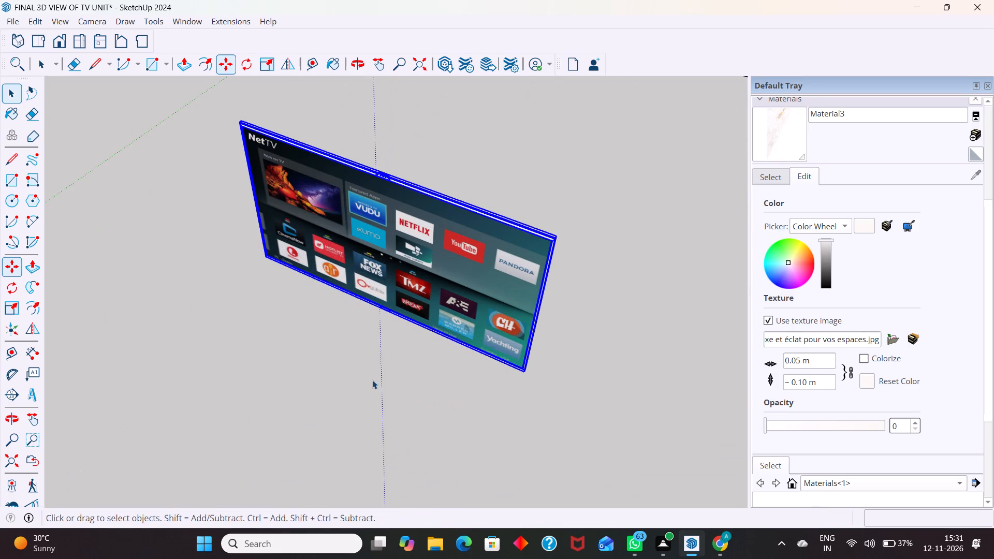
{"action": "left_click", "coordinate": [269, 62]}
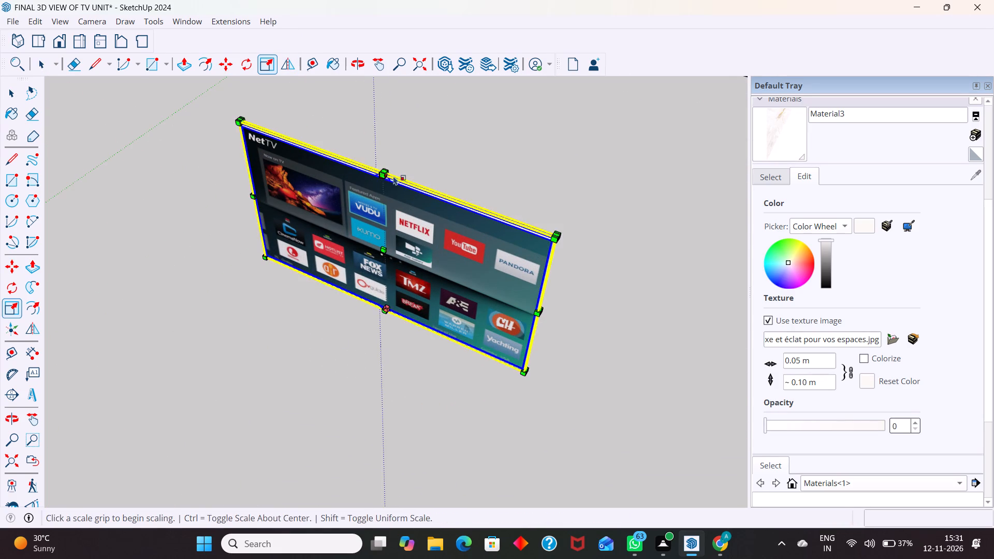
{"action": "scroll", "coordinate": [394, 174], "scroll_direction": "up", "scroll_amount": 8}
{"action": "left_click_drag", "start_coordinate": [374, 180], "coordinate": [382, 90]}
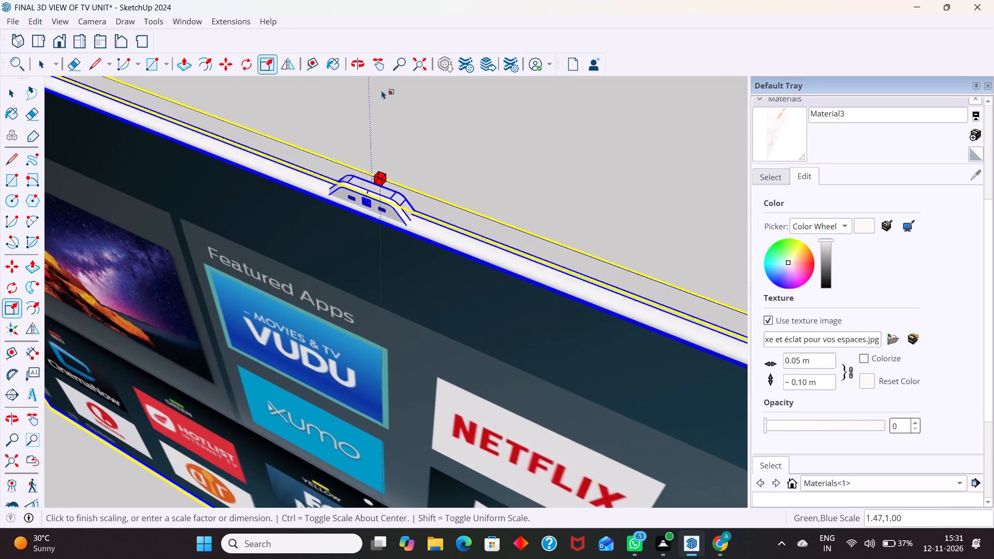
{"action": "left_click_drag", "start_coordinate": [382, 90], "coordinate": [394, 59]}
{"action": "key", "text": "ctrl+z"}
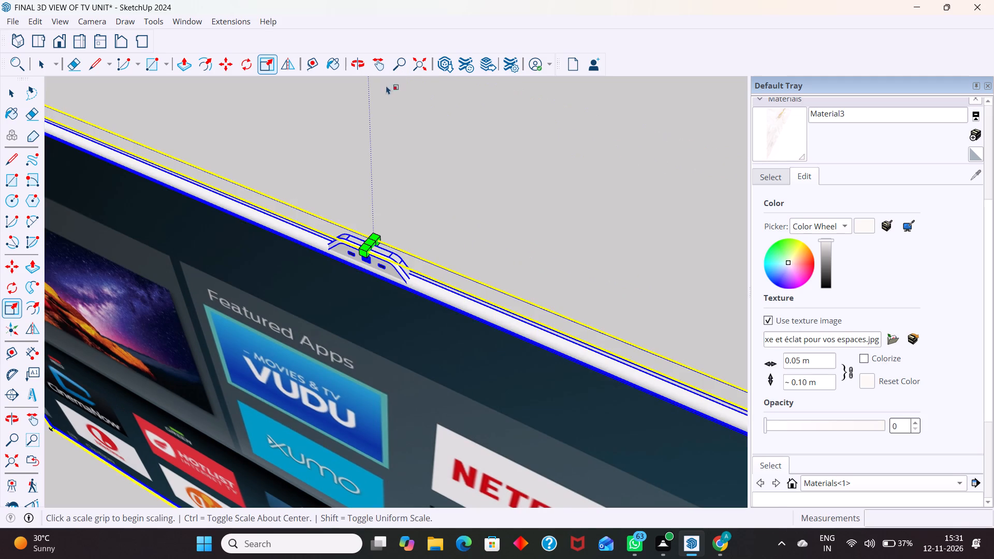
Scale the TV taller along the blue axis by pulling its top middle grip upward.
{"action": "scroll", "coordinate": [376, 237], "scroll_direction": "down", "scroll_amount": 3}
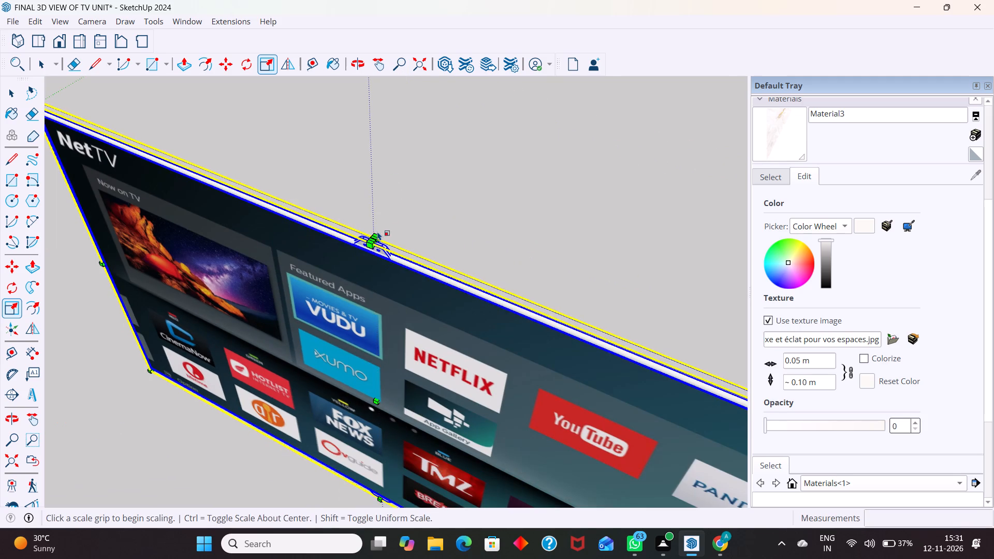
{"action": "scroll", "coordinate": [377, 231], "scroll_direction": "up", "scroll_amount": 4}
{"action": "left_click_drag", "start_coordinate": [363, 274], "coordinate": [363, 273]}
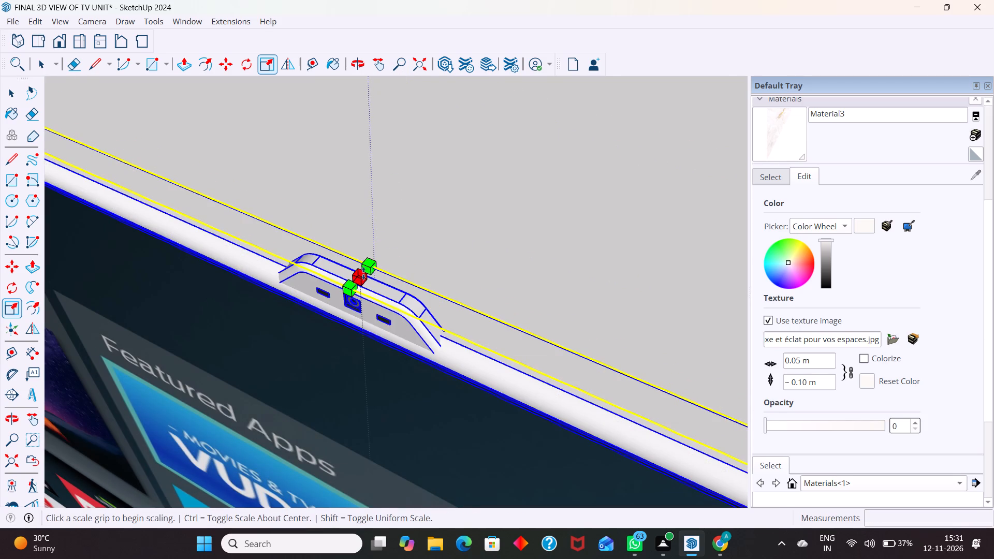
{"action": "left_click_drag", "start_coordinate": [363, 273], "coordinate": [486, 0]}
{"action": "scroll", "coordinate": [363, 300], "scroll_direction": "down", "scroll_amount": 11}
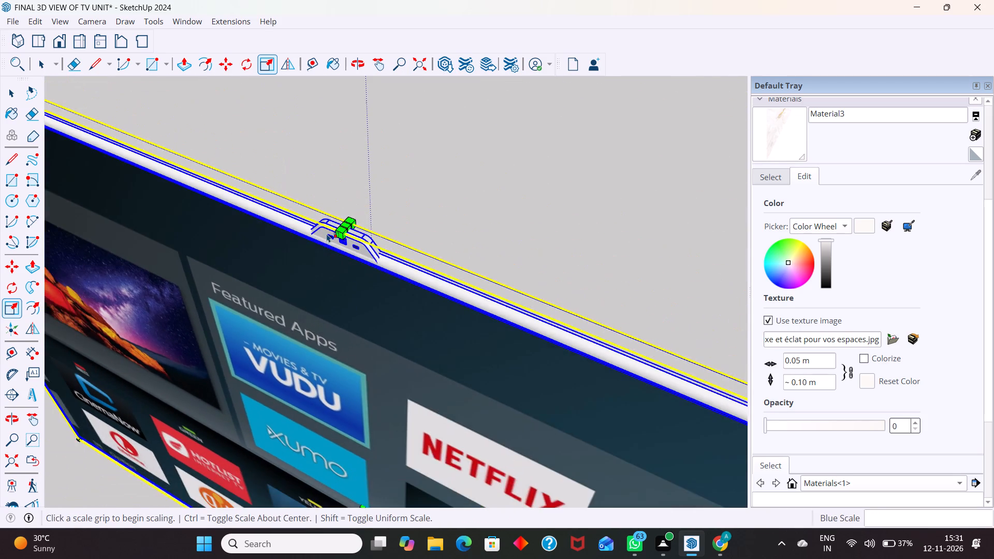
{"action": "scroll", "coordinate": [327, 233], "scroll_direction": "up", "scroll_amount": 4}
{"action": "left_click", "coordinate": [360, 218]}
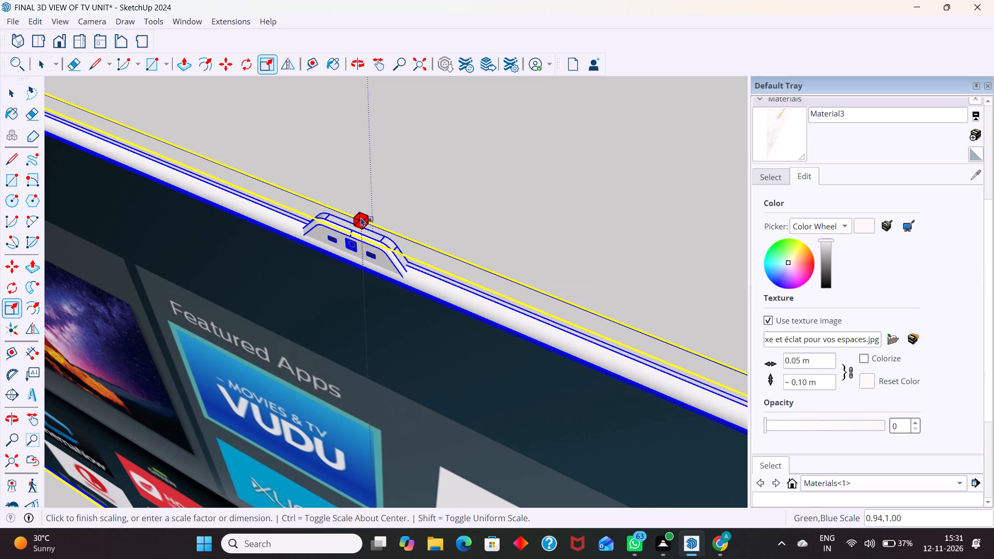
{"action": "key", "text": "ctrl+z"}
{"action": "left_click_drag", "start_coordinate": [360, 222], "coordinate": [355, 182]}
{"action": "left_click_drag", "start_coordinate": [382, 98], "coordinate": [386, 91]}
{"action": "scroll", "coordinate": [349, 193], "scroll_direction": "down", "scroll_amount": 17}
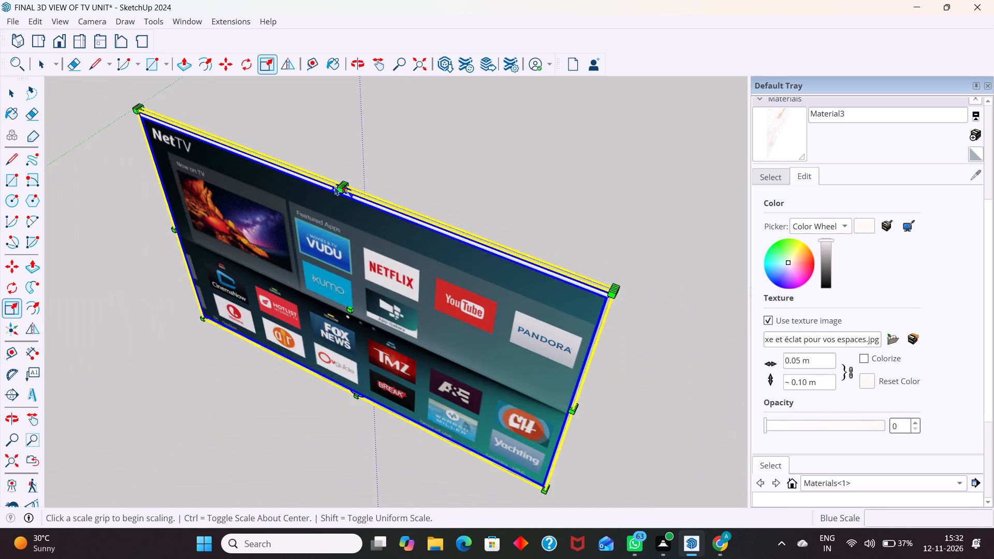
Scale the TV wider along the red axis from the middle grip on its right-hand edge.
{"action": "scroll", "coordinate": [335, 186], "scroll_direction": "down", "scroll_amount": 7}
{"action": "middle_click_drag", "start_coordinate": [507, 296], "coordinate": [304, 258]}
{"action": "scroll", "coordinate": [402, 346], "scroll_direction": "up", "scroll_amount": 11}
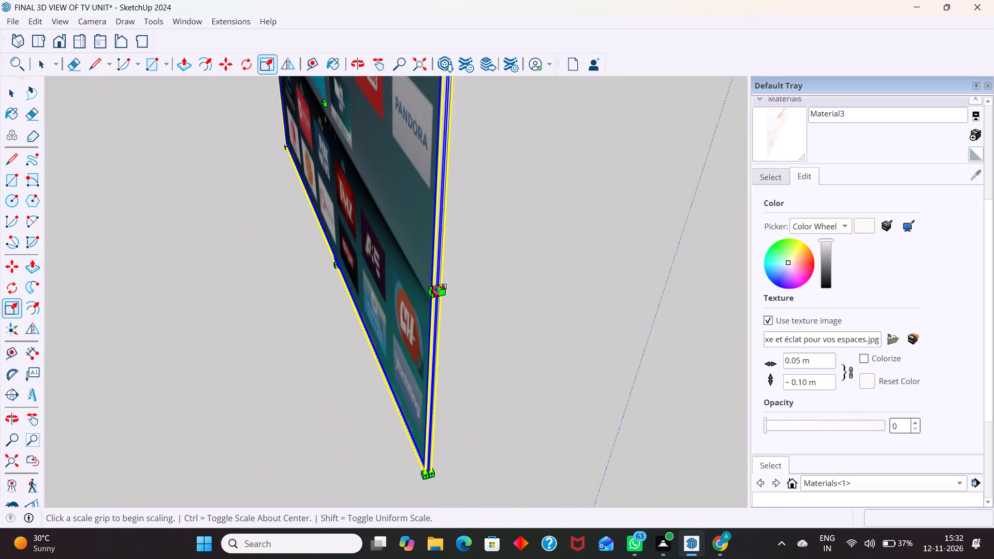
{"action": "scroll", "coordinate": [434, 285], "scroll_direction": "up", "scroll_amount": 3}
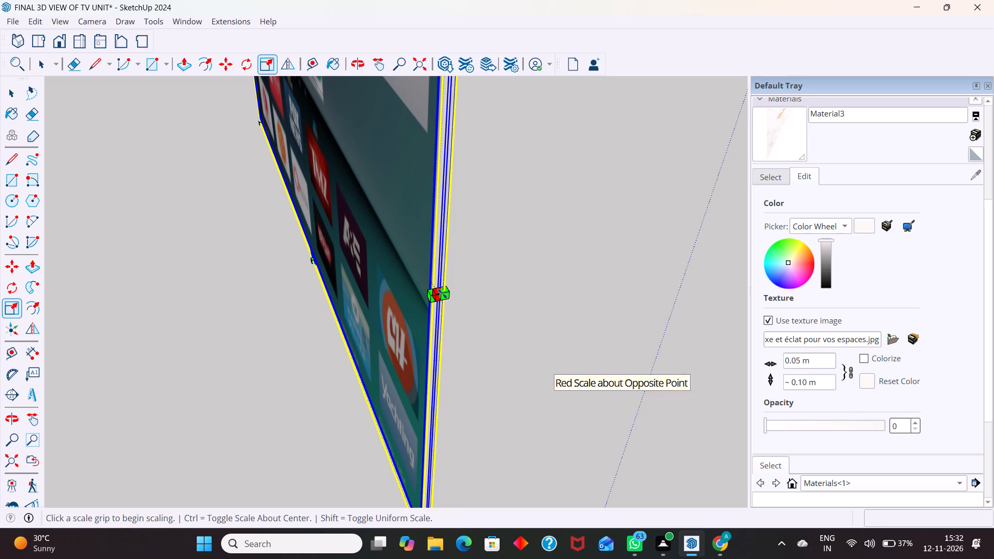
{"action": "left_click_drag", "start_coordinate": [443, 293], "coordinate": [678, 494]}
{"action": "scroll", "coordinate": [467, 305], "scroll_direction": "down", "scroll_amount": 14}
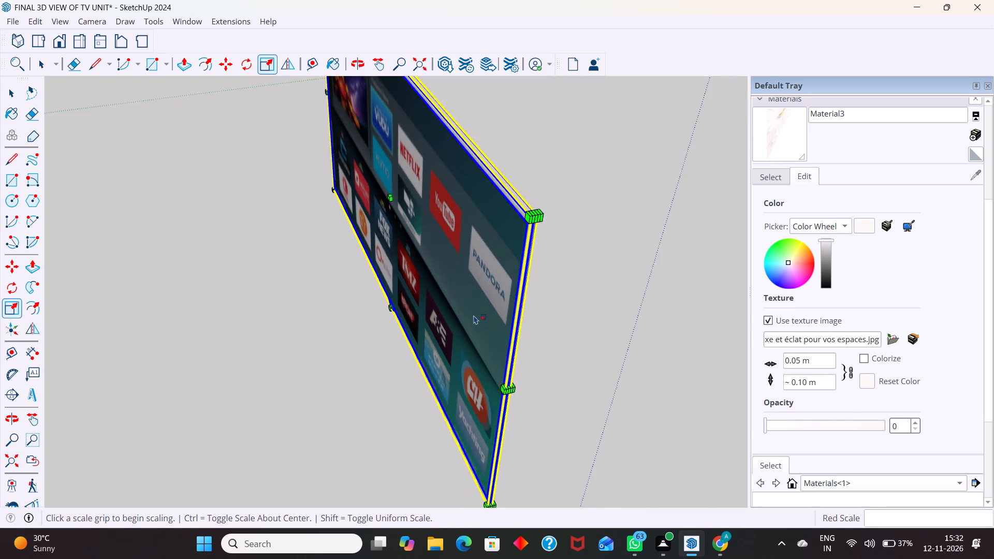
{"action": "scroll", "coordinate": [474, 315], "scroll_direction": "down", "scroll_amount": 10}
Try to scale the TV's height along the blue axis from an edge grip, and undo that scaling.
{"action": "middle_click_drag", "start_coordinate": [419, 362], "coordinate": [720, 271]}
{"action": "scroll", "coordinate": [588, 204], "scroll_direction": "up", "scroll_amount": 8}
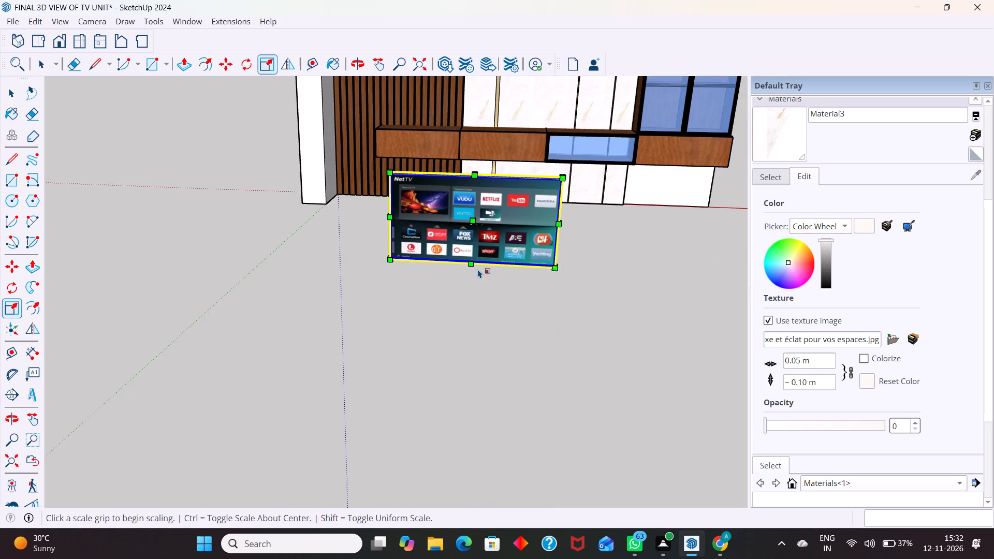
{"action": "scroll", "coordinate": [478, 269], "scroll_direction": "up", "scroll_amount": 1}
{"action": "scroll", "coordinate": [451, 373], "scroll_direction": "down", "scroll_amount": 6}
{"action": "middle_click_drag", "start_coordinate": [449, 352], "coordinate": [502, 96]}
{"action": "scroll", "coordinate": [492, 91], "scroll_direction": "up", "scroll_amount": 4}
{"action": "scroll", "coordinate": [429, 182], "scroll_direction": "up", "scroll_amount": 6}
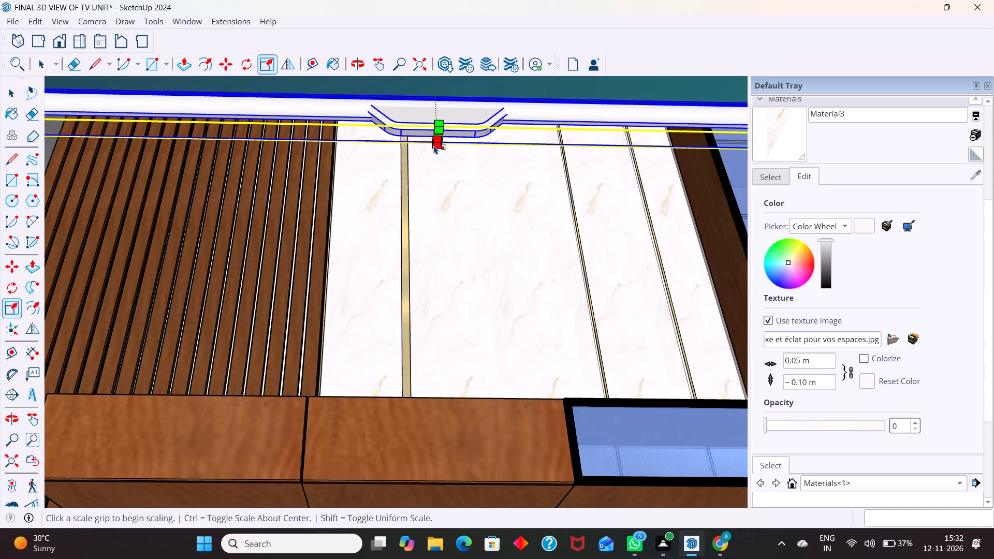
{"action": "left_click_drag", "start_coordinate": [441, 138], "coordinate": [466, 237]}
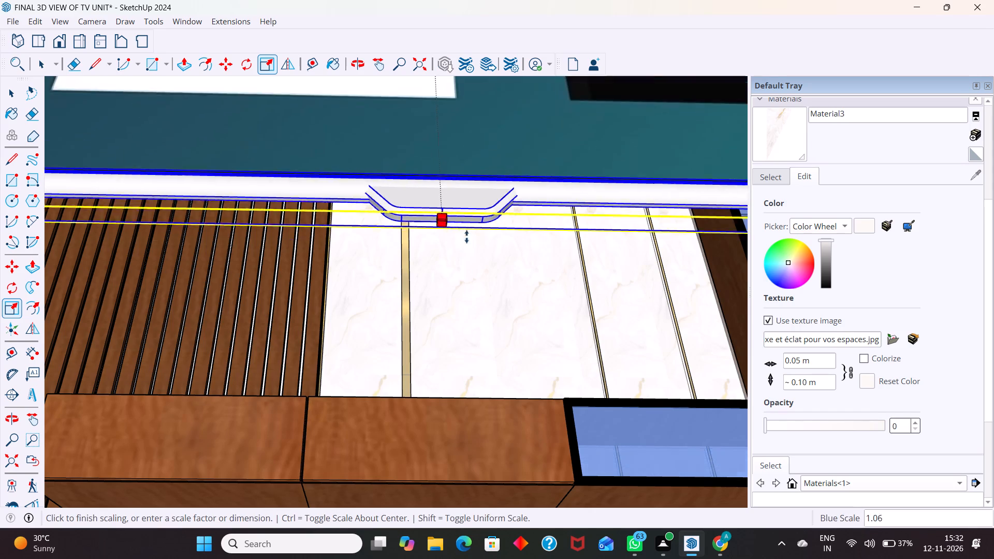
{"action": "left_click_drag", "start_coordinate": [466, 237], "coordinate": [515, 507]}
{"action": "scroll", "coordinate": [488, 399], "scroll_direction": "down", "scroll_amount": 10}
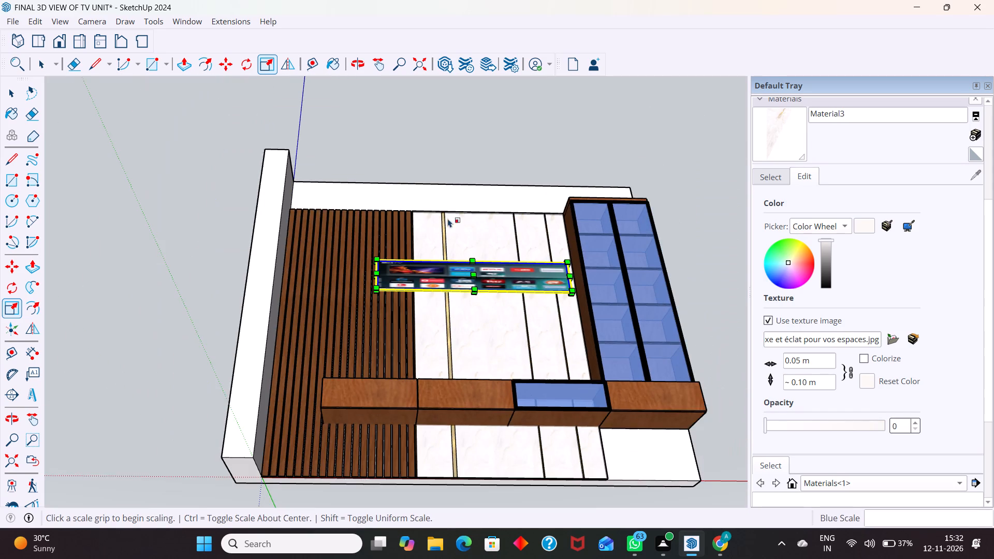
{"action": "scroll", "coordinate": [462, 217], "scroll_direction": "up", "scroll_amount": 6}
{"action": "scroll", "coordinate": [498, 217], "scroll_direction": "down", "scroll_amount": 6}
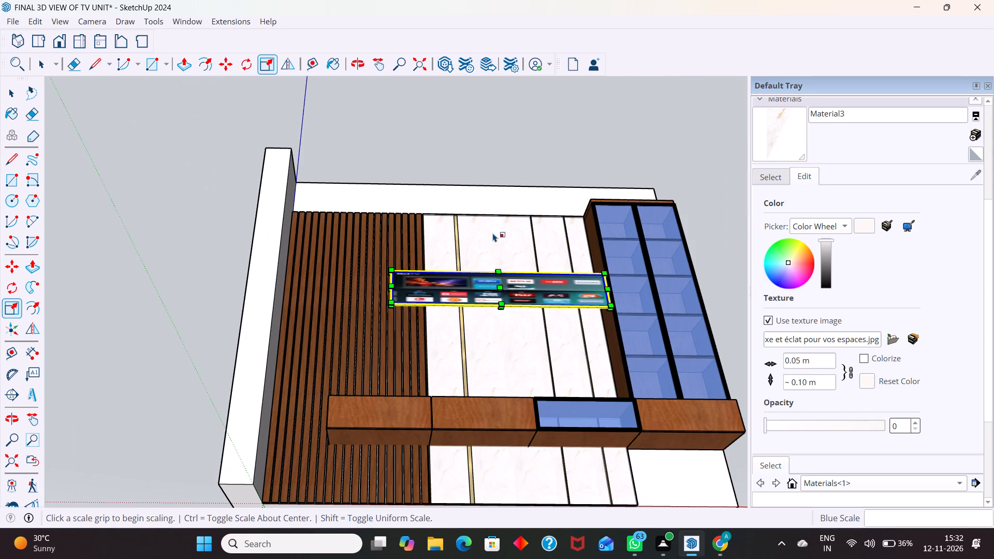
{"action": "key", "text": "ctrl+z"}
Scale the TV taller along the blue axis by pulling its bottom middle grip.
{"action": "scroll", "coordinate": [483, 377], "scroll_direction": "up", "scroll_amount": 5}
{"action": "middle_click_drag", "start_coordinate": [510, 355], "coordinate": [589, 156]}
{"action": "scroll", "coordinate": [542, 321], "scroll_direction": "down", "scroll_amount": 4}
{"action": "scroll", "coordinate": [598, 166], "scroll_direction": "up", "scroll_amount": 15}
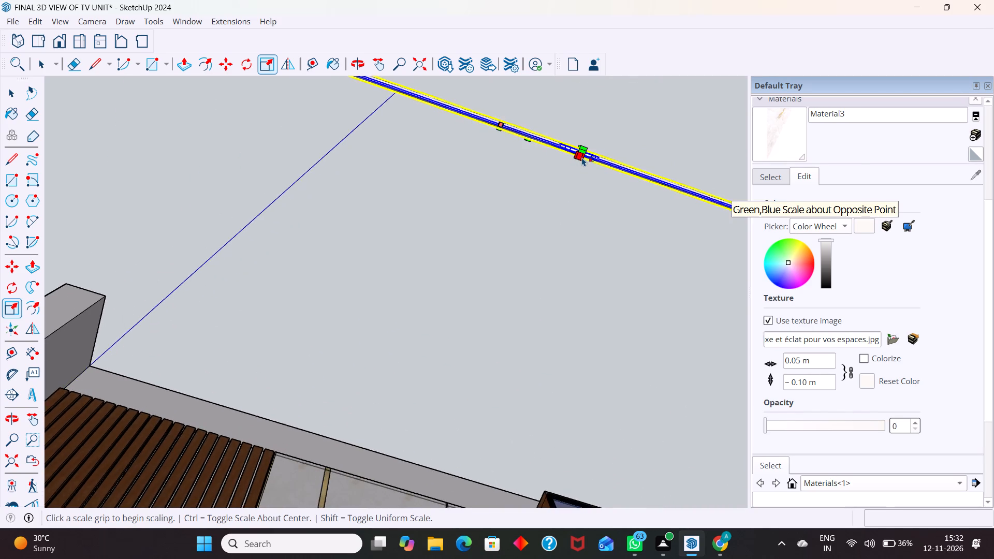
{"action": "scroll", "coordinate": [582, 157], "scroll_direction": "up", "scroll_amount": 7}
{"action": "left_click_drag", "start_coordinate": [582, 150], "coordinate": [582, 149]}
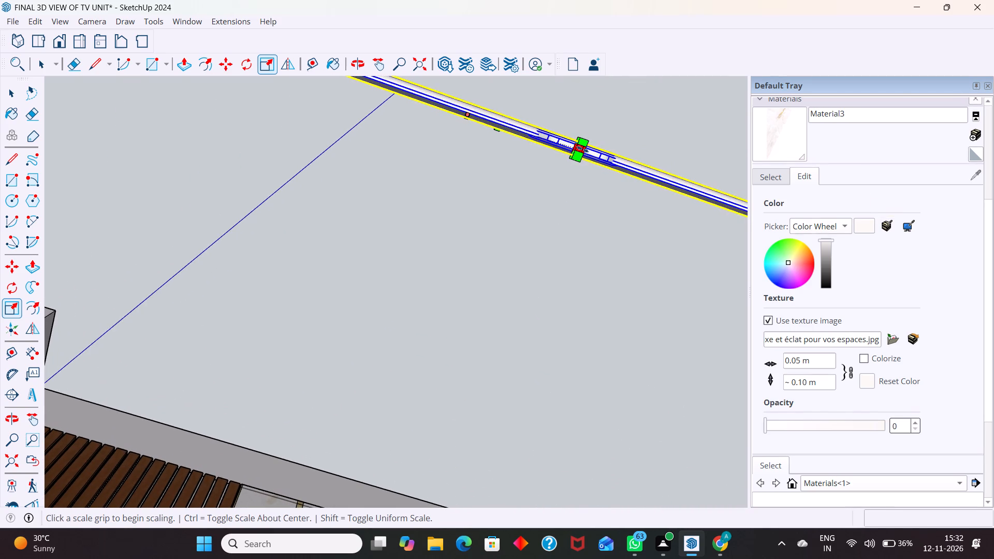
{"action": "left_click_drag", "start_coordinate": [582, 149], "coordinate": [593, 297]}
{"action": "scroll", "coordinate": [564, 273], "scroll_direction": "down", "scroll_amount": 12}
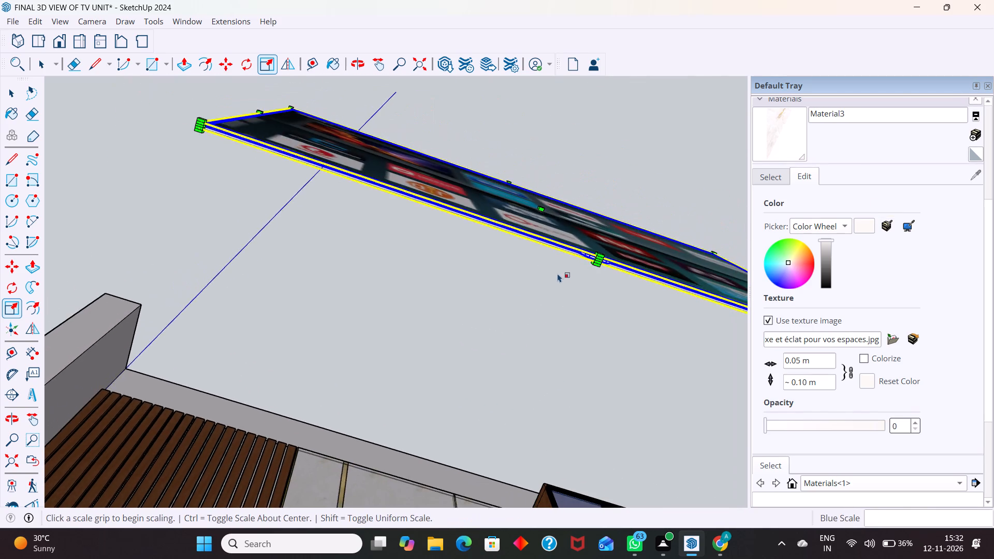
{"action": "scroll", "coordinate": [560, 259], "scroll_direction": "down", "scroll_amount": 7}
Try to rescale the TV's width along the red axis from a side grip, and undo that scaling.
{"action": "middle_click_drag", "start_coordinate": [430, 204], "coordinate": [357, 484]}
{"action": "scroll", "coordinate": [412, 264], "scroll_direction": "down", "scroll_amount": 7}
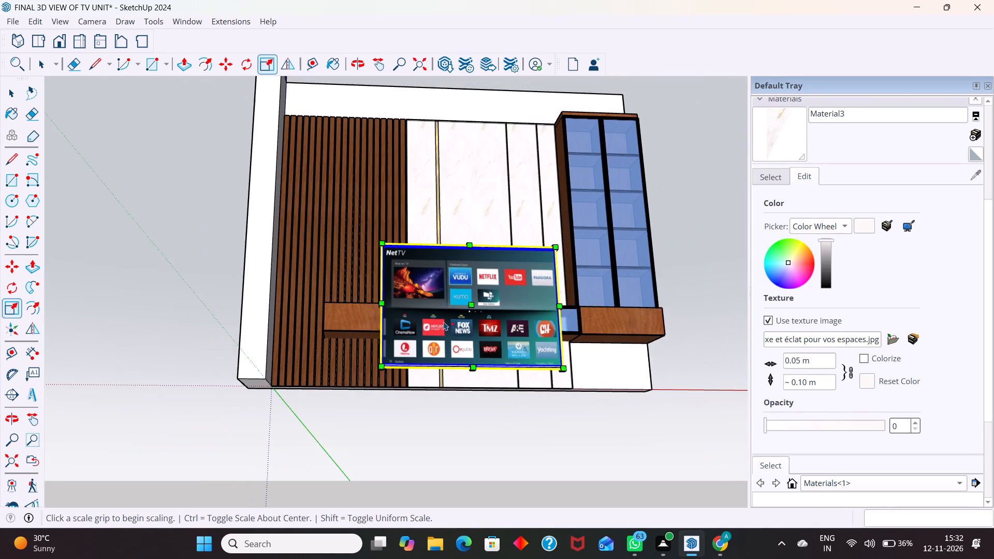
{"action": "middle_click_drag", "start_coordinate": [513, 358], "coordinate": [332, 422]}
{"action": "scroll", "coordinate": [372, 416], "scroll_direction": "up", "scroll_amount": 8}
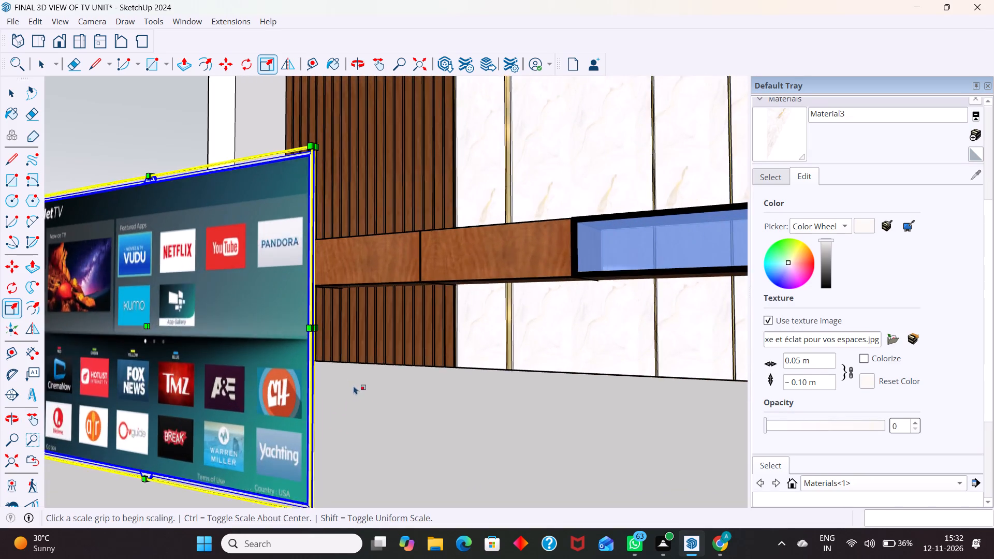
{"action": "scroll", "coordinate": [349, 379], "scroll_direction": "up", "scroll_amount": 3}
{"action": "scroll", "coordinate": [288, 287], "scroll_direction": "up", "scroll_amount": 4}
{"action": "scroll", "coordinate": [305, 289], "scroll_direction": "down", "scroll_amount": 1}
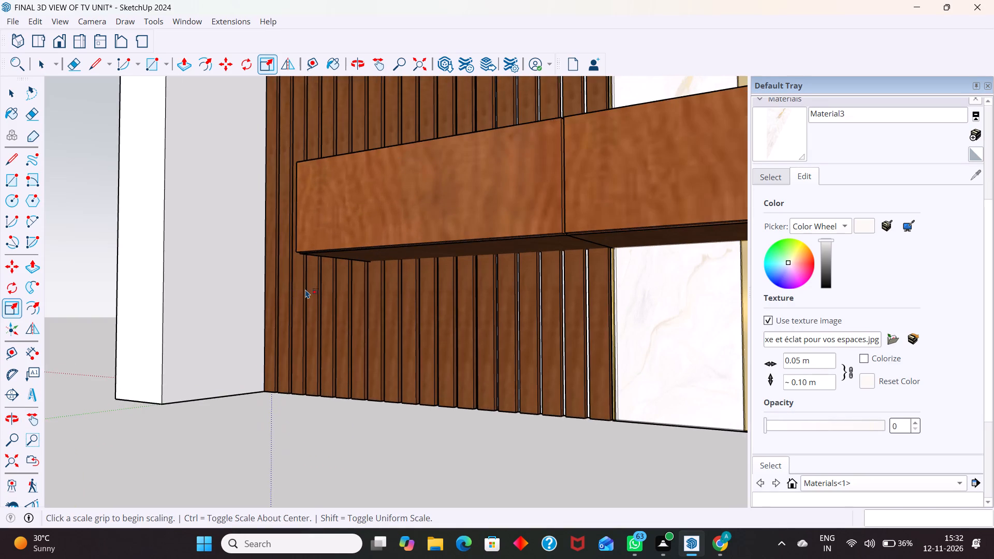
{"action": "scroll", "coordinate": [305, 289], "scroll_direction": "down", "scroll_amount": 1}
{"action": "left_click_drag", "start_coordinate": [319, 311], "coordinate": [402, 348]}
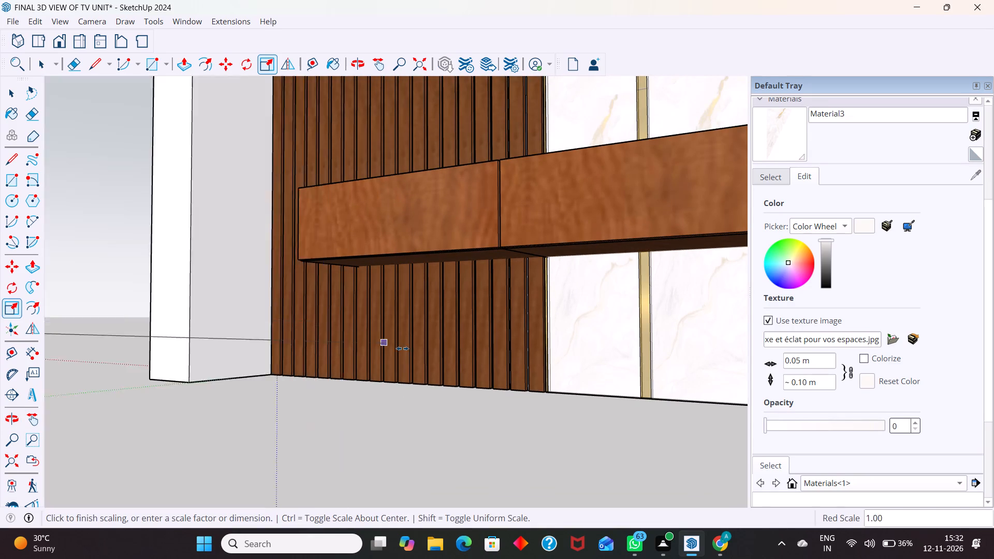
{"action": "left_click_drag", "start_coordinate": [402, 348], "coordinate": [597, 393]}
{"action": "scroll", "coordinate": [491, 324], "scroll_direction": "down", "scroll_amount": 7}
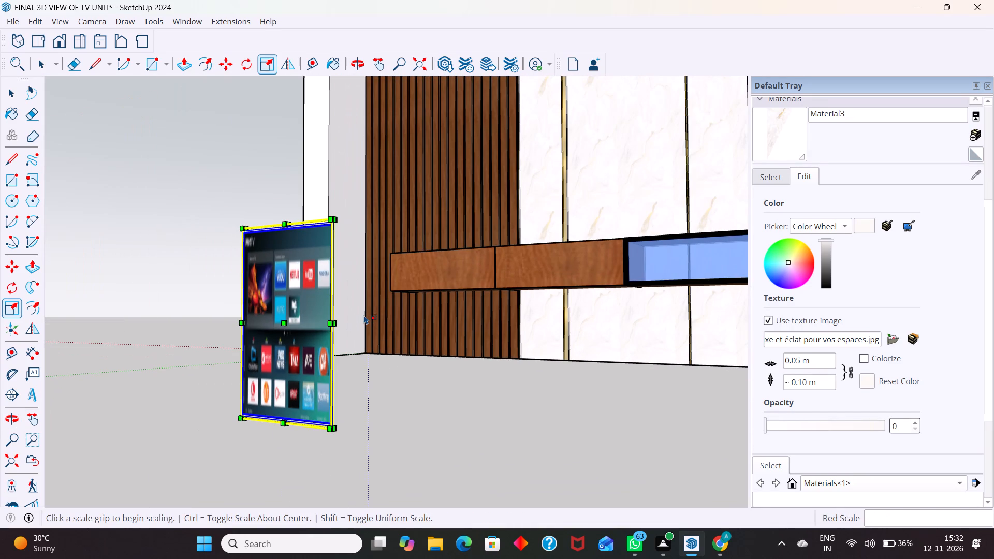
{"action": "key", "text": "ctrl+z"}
Scale the TV wider along the red axis by pulling its right-hand middle grip outward, and finish scaling.
{"action": "scroll", "coordinate": [506, 356], "scroll_direction": "up", "scroll_amount": 3}
{"action": "middle_click_drag", "start_coordinate": [506, 372], "coordinate": [404, 391]}
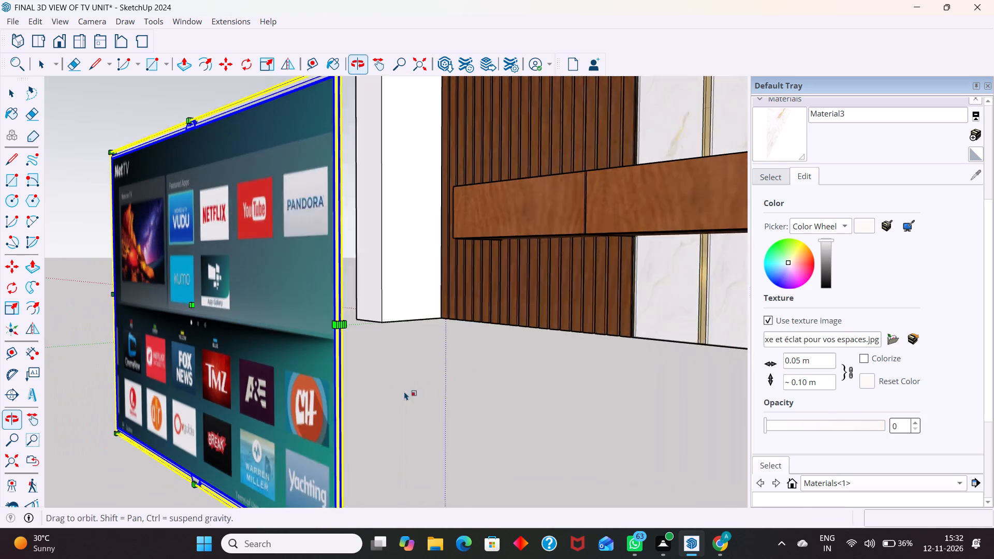
{"action": "middle_click_drag", "start_coordinate": [404, 391], "coordinate": [408, 393]}
{"action": "scroll", "coordinate": [344, 338], "scroll_direction": "up", "scroll_amount": 2}
{"action": "left_click_drag", "start_coordinate": [307, 303], "coordinate": [770, 437]}
{"action": "scroll", "coordinate": [585, 341], "scroll_direction": "down", "scroll_amount": 13}
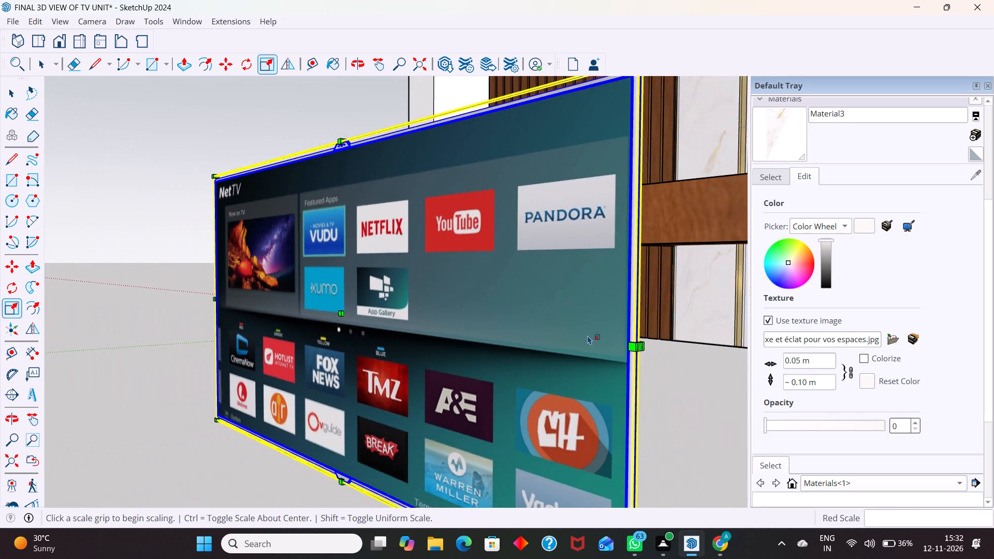
{"action": "scroll", "coordinate": [588, 335], "scroll_direction": "down", "scroll_amount": 13}
{"action": "middle_click_drag", "start_coordinate": [402, 347], "coordinate": [618, 374]}
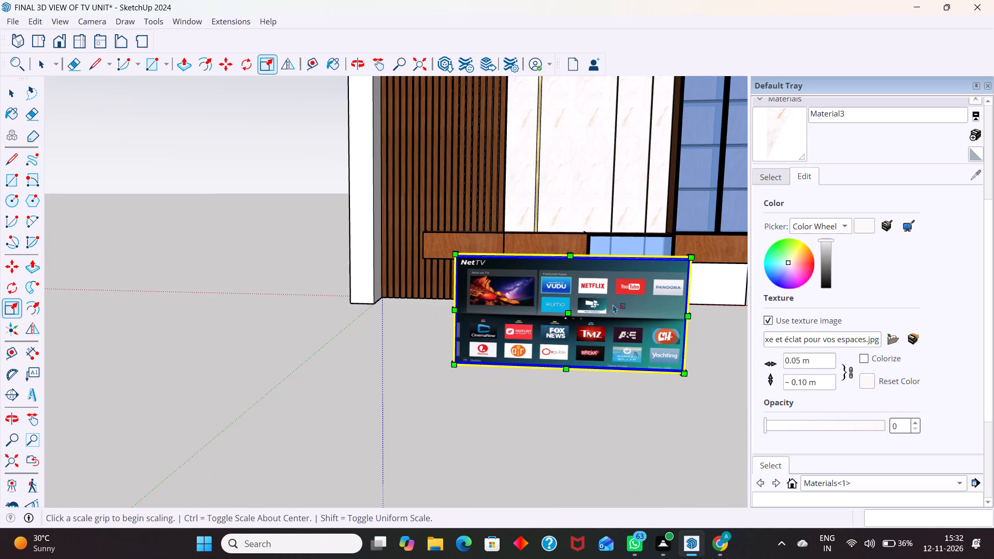
{"action": "key", "text": "space"}
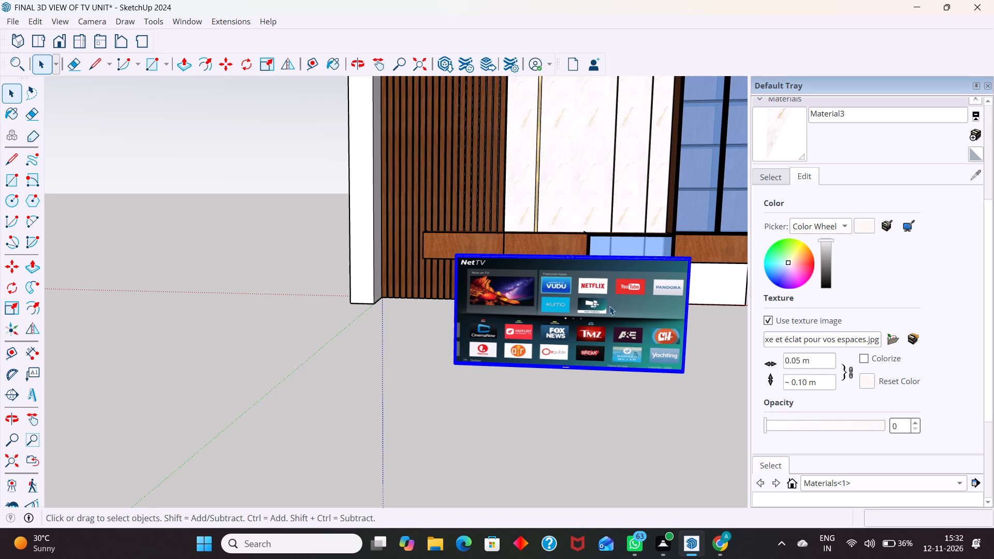
Move the TV about 2252 mm by its bottom-right corner to the wall panels above the floating console, beside the glass cabinet.
{"action": "middle_click_drag", "start_coordinate": [607, 307], "coordinate": [466, 335]}
{"action": "scroll", "coordinate": [564, 438], "scroll_direction": "up", "scroll_amount": 4}
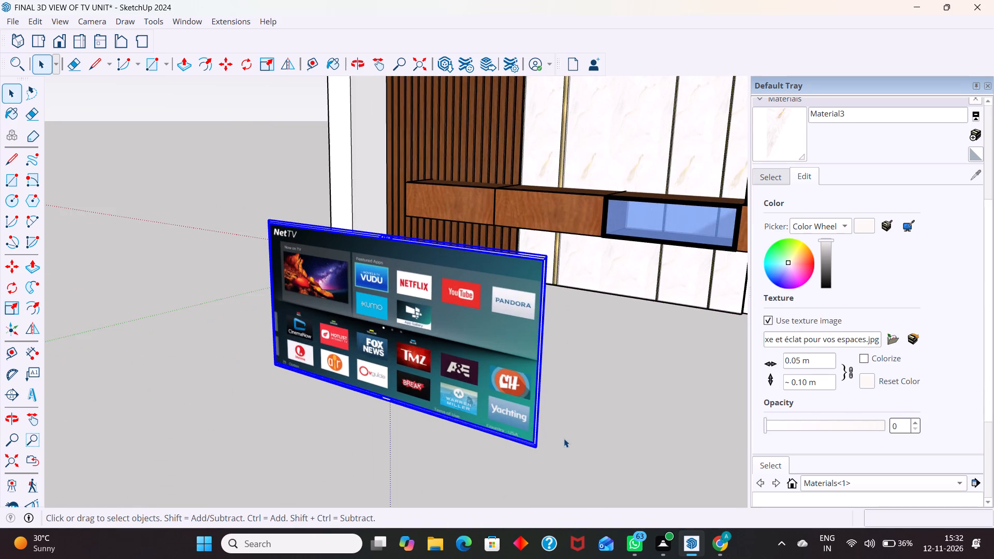
{"action": "middle_click_drag", "start_coordinate": [567, 458], "coordinate": [416, 405]}
{"action": "key", "text": "m"}
{"action": "scroll", "coordinate": [329, 367], "scroll_direction": "up", "scroll_amount": 20}
{"action": "scroll", "coordinate": [329, 367], "scroll_direction": "up", "scroll_amount": 16}
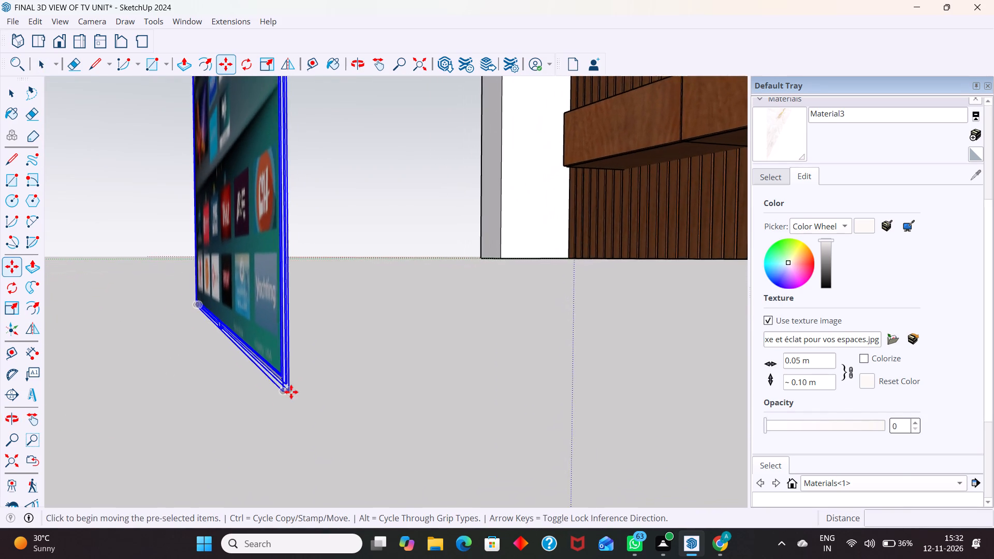
{"action": "scroll", "coordinate": [291, 392], "scroll_direction": "up", "scroll_amount": 4}
{"action": "scroll", "coordinate": [346, 358], "scroll_direction": "down", "scroll_amount": 4}
{"action": "scroll", "coordinate": [501, 234], "scroll_direction": "up", "scroll_amount": 3}
{"action": "scroll", "coordinate": [478, 253], "scroll_direction": "down", "scroll_amount": 2}
{"action": "left_click", "coordinate": [431, 278]}
{"action": "scroll", "coordinate": [493, 240], "scroll_direction": "down", "scroll_amount": 7}
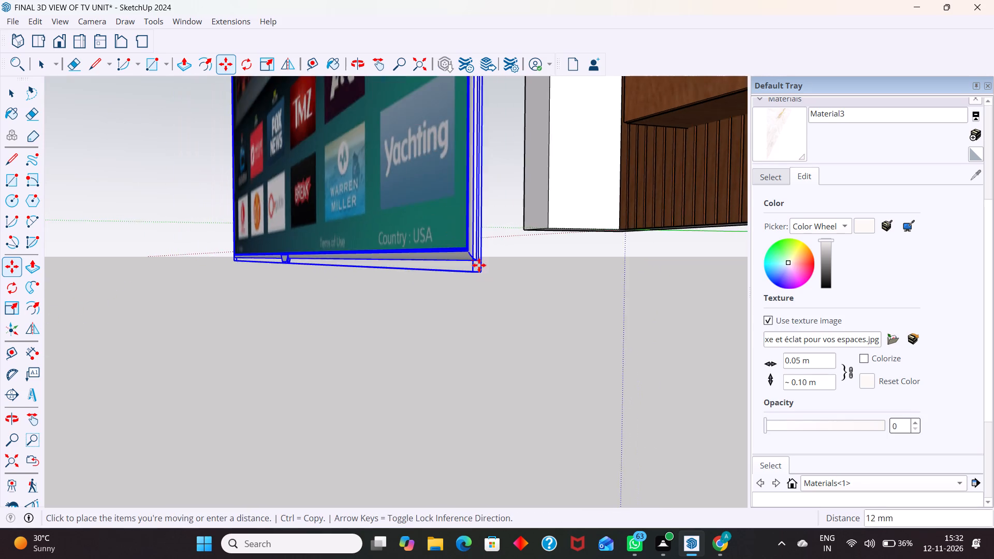
{"action": "scroll", "coordinate": [478, 266], "scroll_direction": "down", "scroll_amount": 13}
{"action": "scroll", "coordinate": [607, 138], "scroll_direction": "down", "scroll_amount": 7}
{"action": "scroll", "coordinate": [657, 102], "scroll_direction": "up", "scroll_amount": 5}
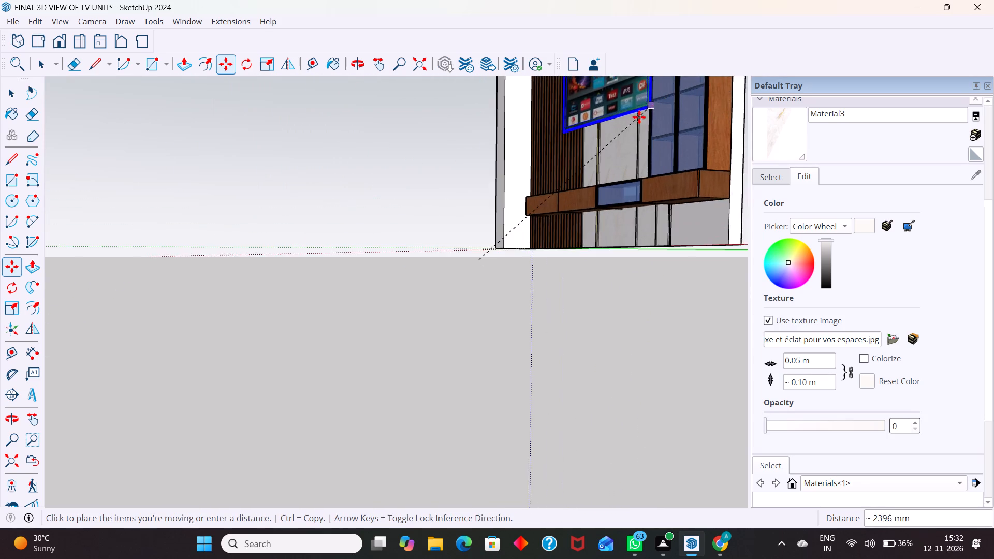
{"action": "scroll", "coordinate": [639, 117], "scroll_direction": "up", "scroll_amount": 13}
{"action": "left_click", "coordinate": [658, 166]}
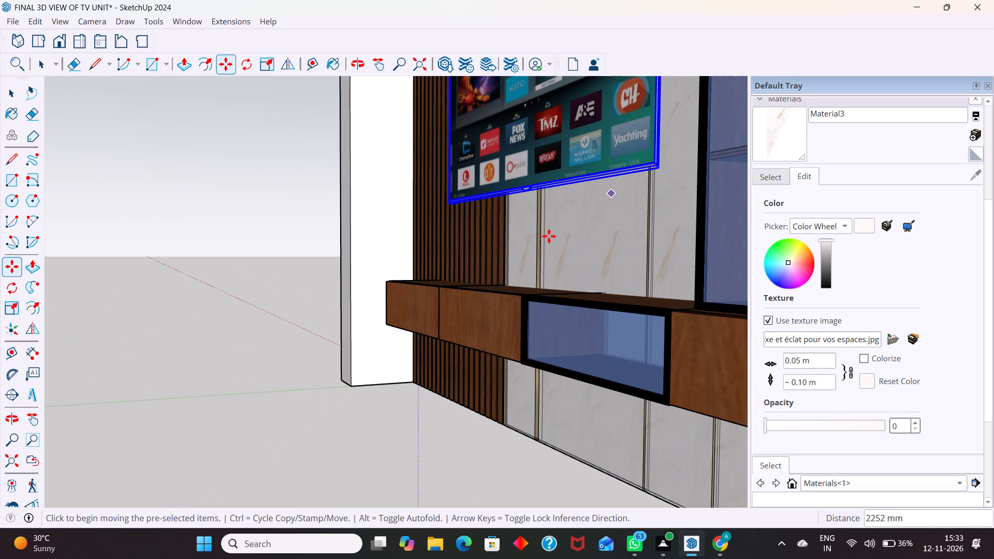
Move the TV about 196 mm by its rear top-right corner to sit against the marble panel.
{"action": "scroll", "coordinate": [519, 327], "scroll_direction": "down", "scroll_amount": 6}
{"action": "key", "text": "space"}
{"action": "scroll", "coordinate": [483, 301], "scroll_direction": "down", "scroll_amount": 7}
{"action": "middle_click_drag", "start_coordinate": [428, 340], "coordinate": [734, 375]}
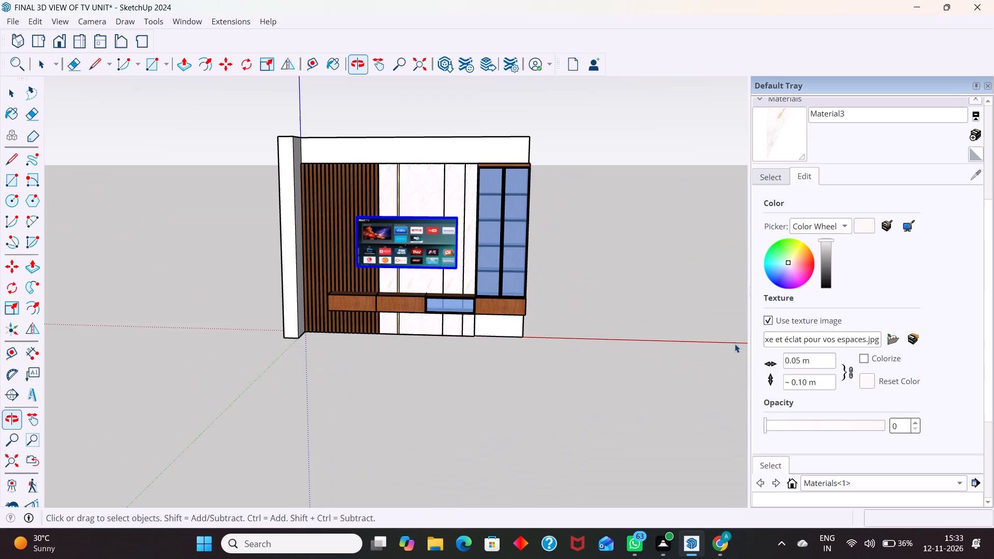
{"action": "scroll", "coordinate": [438, 210], "scroll_direction": "up", "scroll_amount": 10}
{"action": "middle_click_drag", "start_coordinate": [438, 269], "coordinate": [376, 414]}
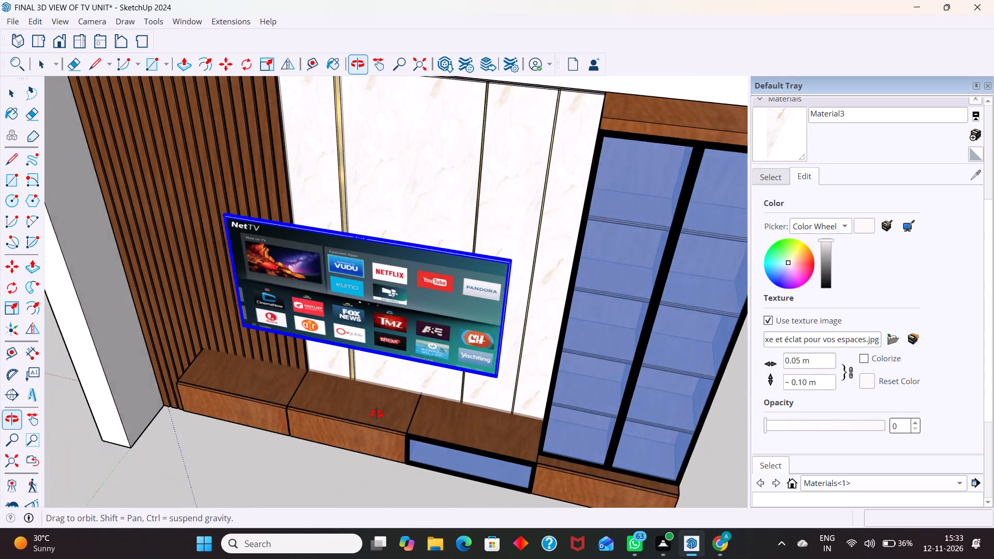
{"action": "middle_click_drag", "start_coordinate": [376, 414], "coordinate": [376, 415]}
{"action": "scroll", "coordinate": [394, 300], "scroll_direction": "up", "scroll_amount": 4}
{"action": "middle_click_drag", "start_coordinate": [466, 292], "coordinate": [282, 368]}
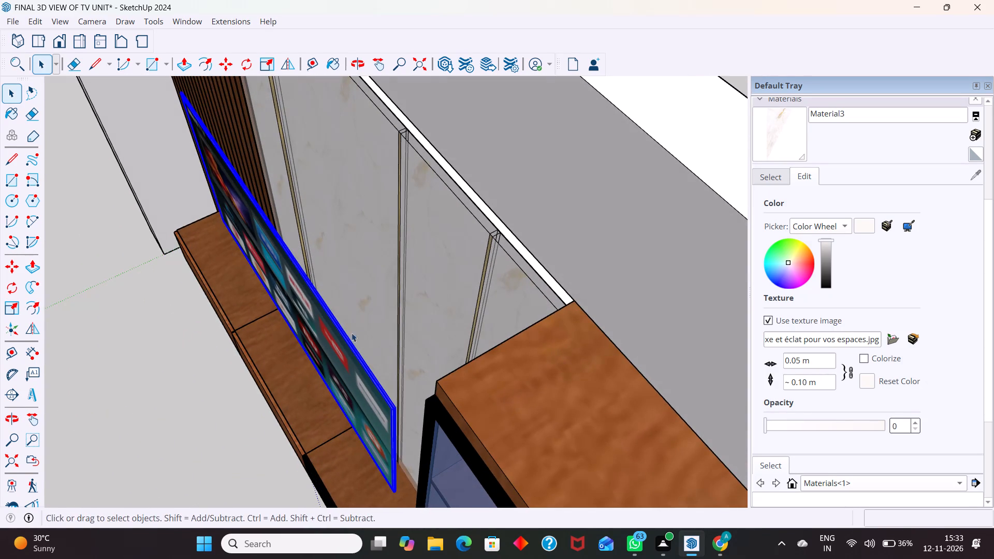
{"action": "middle_click_drag", "start_coordinate": [427, 432], "coordinate": [313, 420]}
{"action": "scroll", "coordinate": [315, 364], "scroll_direction": "up", "scroll_amount": 4}
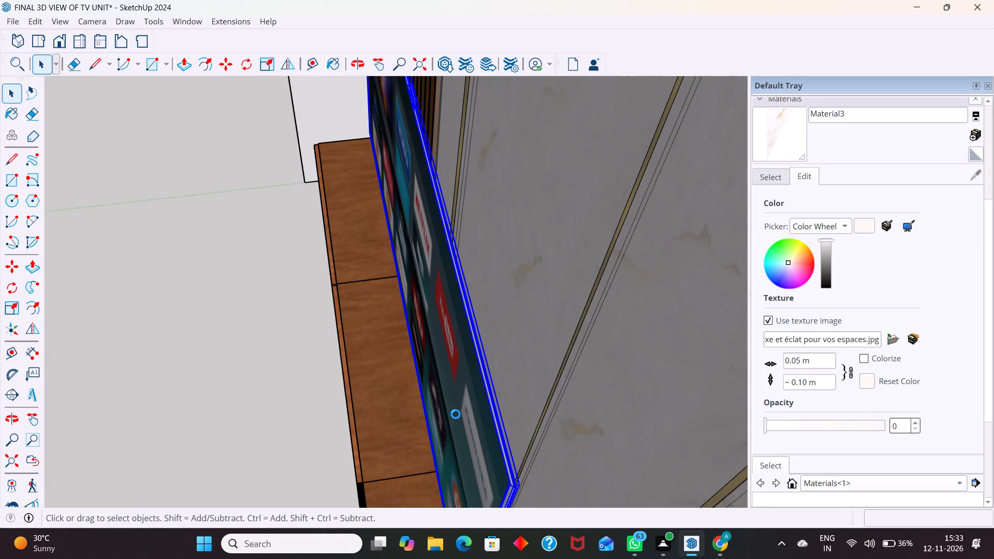
{"action": "key", "text": "m"}
{"action": "scroll", "coordinate": [534, 467], "scroll_direction": "up", "scroll_amount": 4}
{"action": "scroll", "coordinate": [425, 343], "scroll_direction": "down", "scroll_amount": 3}
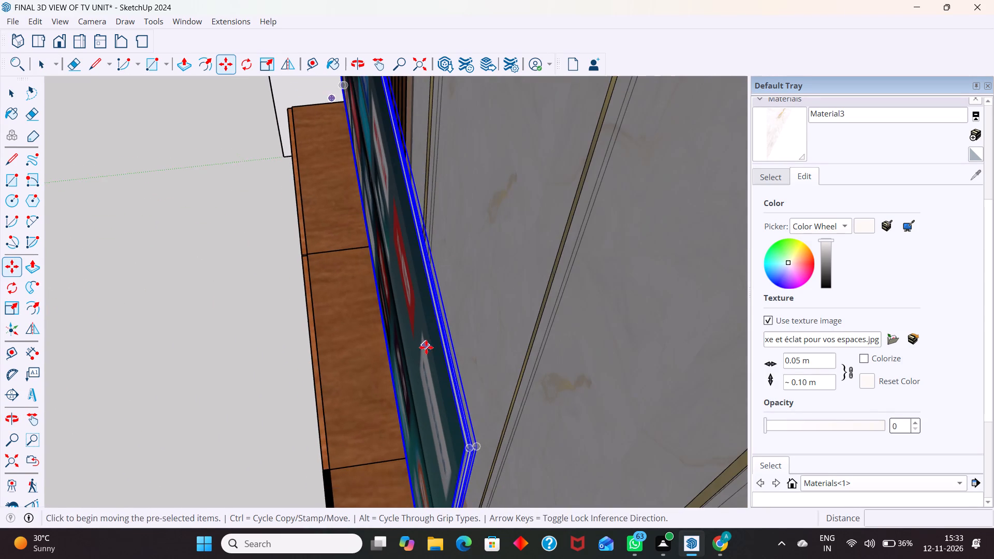
{"action": "scroll", "coordinate": [507, 442], "scroll_direction": "up", "scroll_amount": 3}
{"action": "left_click", "coordinate": [450, 450]}
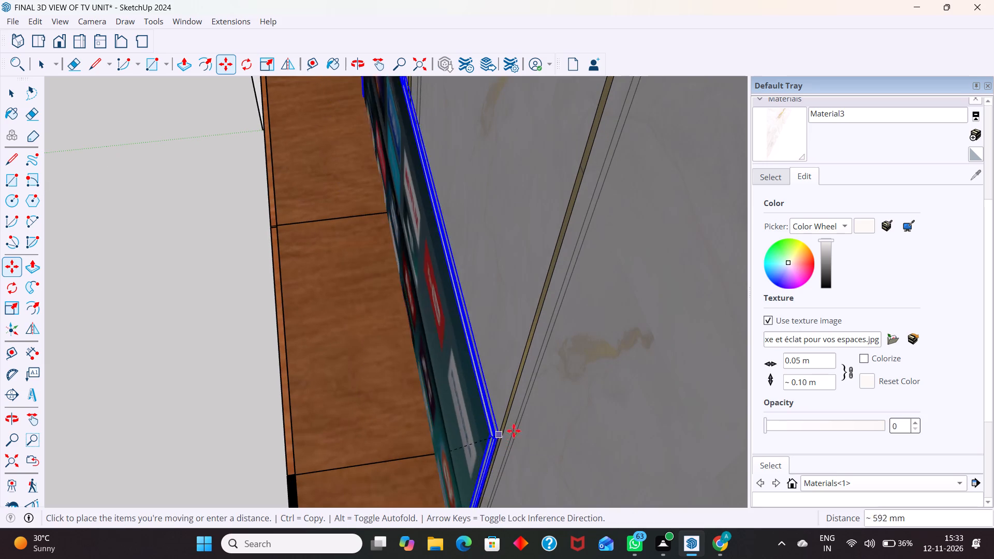
{"action": "left_click", "coordinate": [617, 381]}
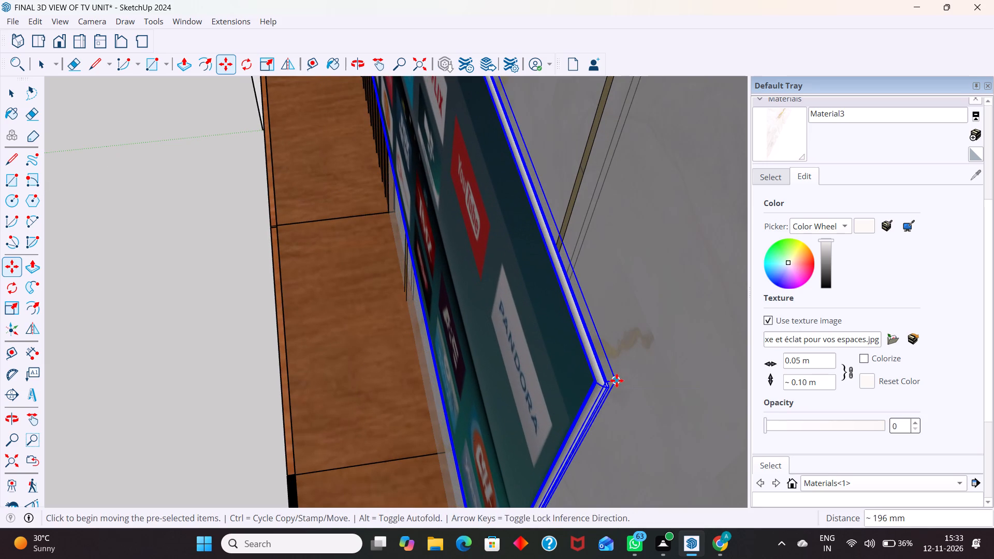
{"action": "scroll", "coordinate": [454, 384], "scroll_direction": "down", "scroll_amount": 12}
{"action": "key", "text": "space"}
{"action": "scroll", "coordinate": [494, 334], "scroll_direction": "down", "scroll_amount": 10}
Examine how the TV sits against the fluted and marble panels from the top and from the side.
{"action": "left_click", "coordinate": [39, 35]}
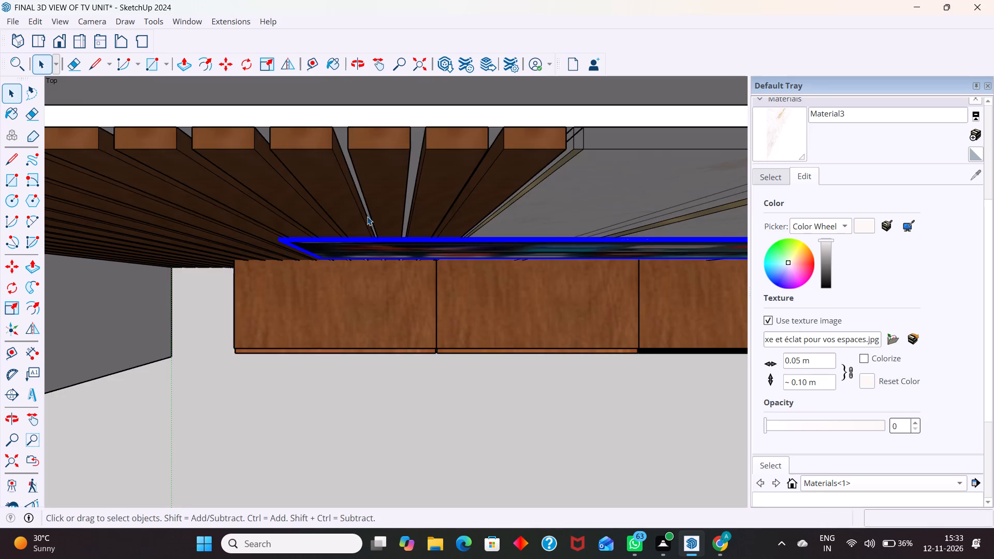
{"action": "scroll", "coordinate": [369, 230], "scroll_direction": "down", "scroll_amount": 3}
{"action": "scroll", "coordinate": [367, 232], "scroll_direction": "up", "scroll_amount": 12}
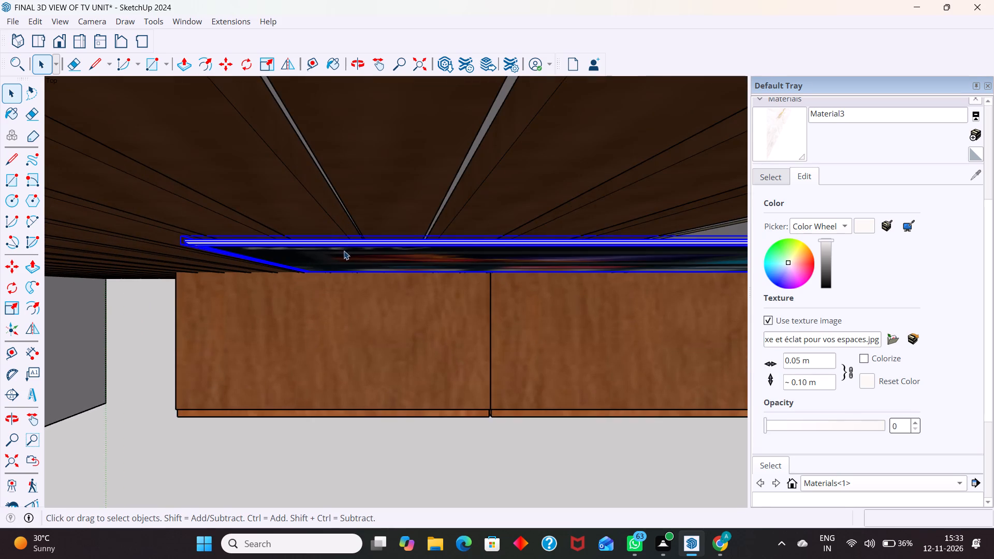
{"action": "scroll", "coordinate": [347, 248], "scroll_direction": "up", "scroll_amount": 1}
{"action": "middle_click_drag", "start_coordinate": [348, 245], "coordinate": [373, 74]}
{"action": "scroll", "coordinate": [372, 98], "scroll_direction": "down", "scroll_amount": 5}
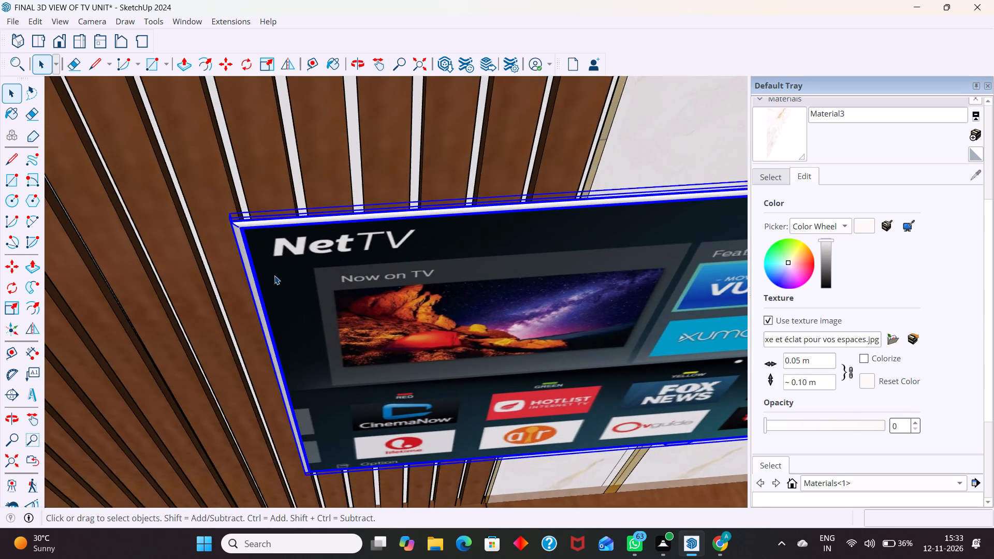
{"action": "middle_click_drag", "start_coordinate": [280, 275], "coordinate": [413, 226]}
{"action": "scroll", "coordinate": [397, 223], "scroll_direction": "down", "scroll_amount": 5}
{"action": "middle_click_drag", "start_coordinate": [372, 296], "coordinate": [463, 268]}
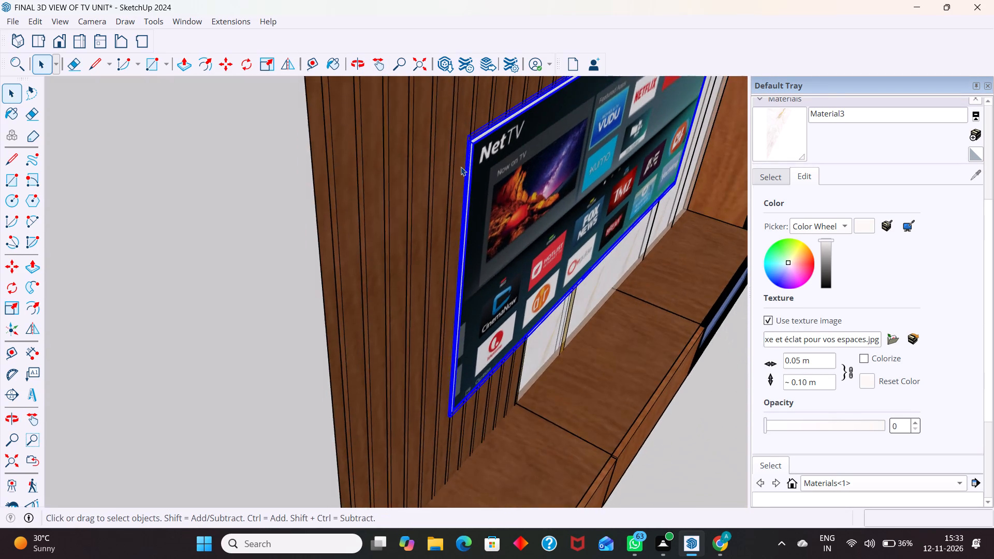
{"action": "scroll", "coordinate": [461, 165], "scroll_direction": "up", "scroll_amount": 3}
{"action": "scroll", "coordinate": [450, 187], "scroll_direction": "down", "scroll_amount": 1}
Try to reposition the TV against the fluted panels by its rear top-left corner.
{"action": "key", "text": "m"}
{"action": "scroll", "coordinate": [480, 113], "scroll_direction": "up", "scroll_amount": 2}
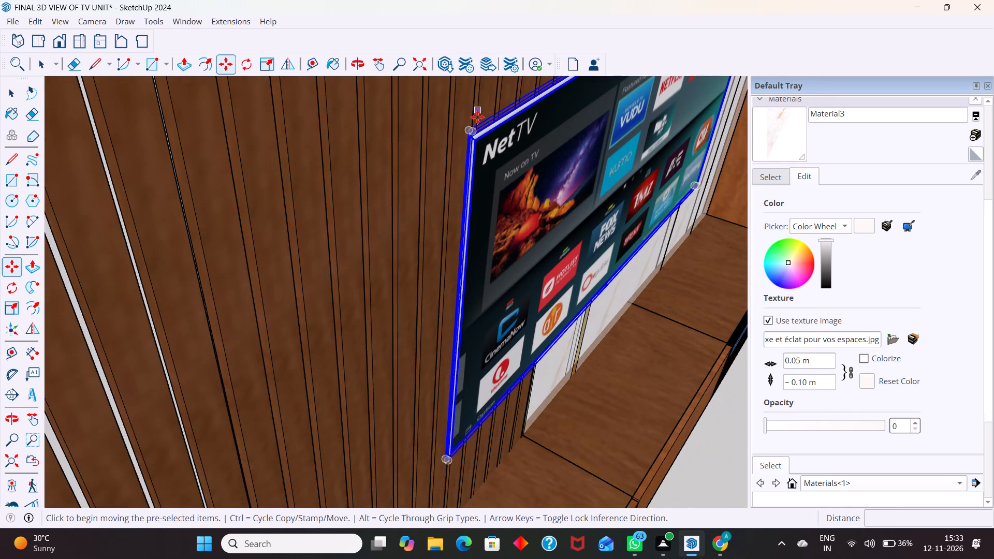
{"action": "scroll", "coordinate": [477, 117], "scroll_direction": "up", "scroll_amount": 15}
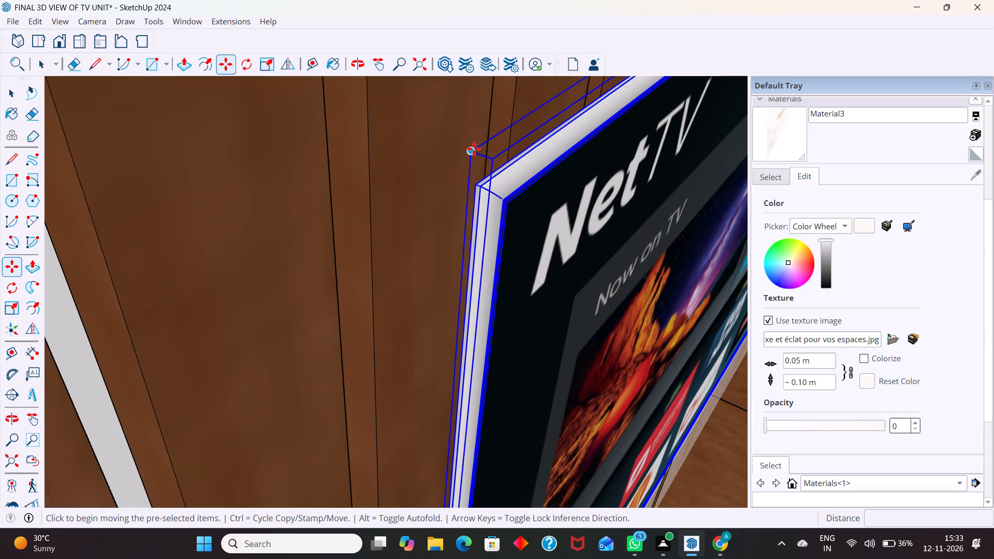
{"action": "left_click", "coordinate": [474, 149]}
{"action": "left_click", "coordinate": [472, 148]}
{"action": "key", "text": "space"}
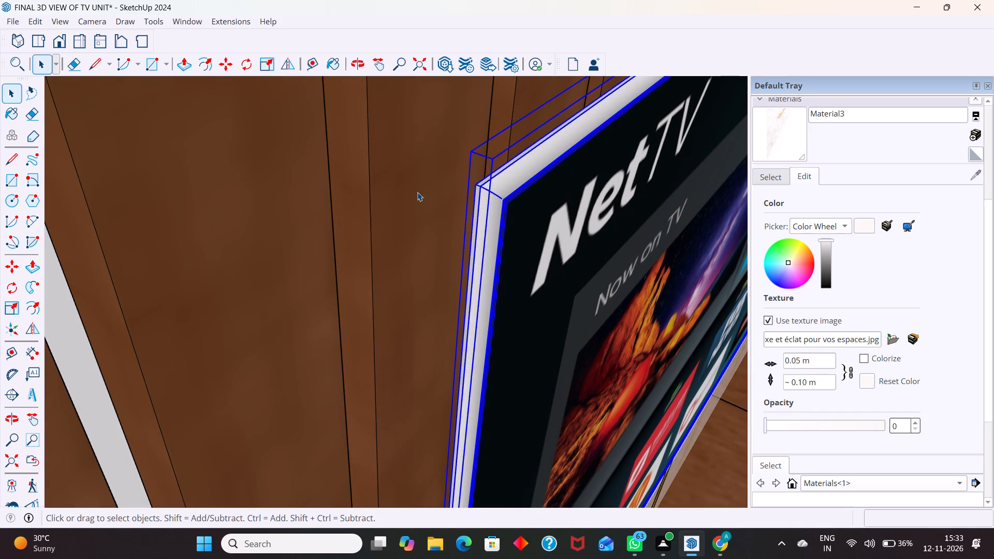
Raise the TV about 243 mm along the blue axis above the floating console, and deselect it.
{"action": "scroll", "coordinate": [389, 235], "scroll_direction": "down", "scroll_amount": 20}
{"action": "scroll", "coordinate": [389, 235], "scroll_direction": "down", "scroll_amount": 11}
{"action": "scroll", "coordinate": [473, 281], "scroll_direction": "down", "scroll_amount": 1}
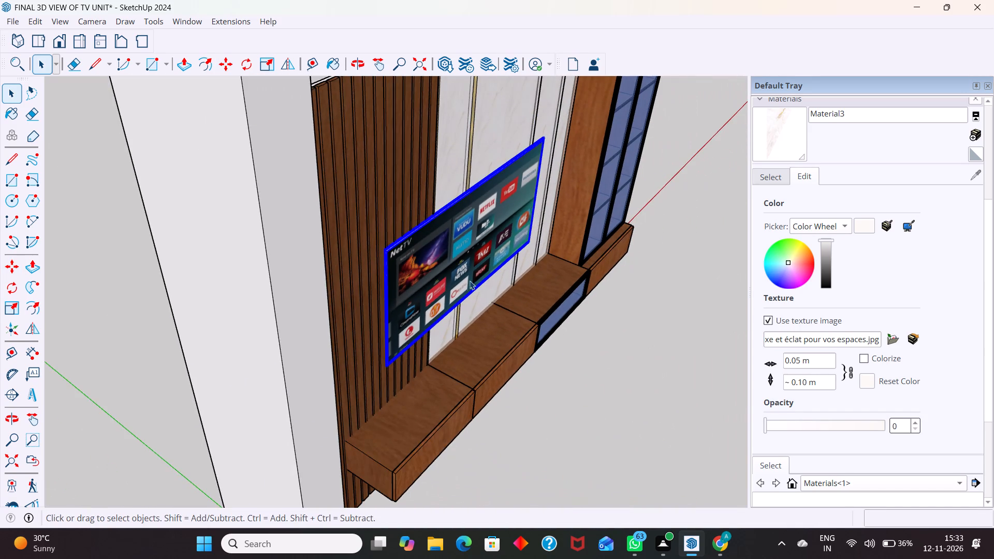
{"action": "middle_click_drag", "start_coordinate": [425, 284], "coordinate": [270, 223]}
{"action": "scroll", "coordinate": [277, 232], "scroll_direction": "down", "scroll_amount": 6}
{"action": "middle_click_drag", "start_coordinate": [347, 291], "coordinate": [308, 289]}
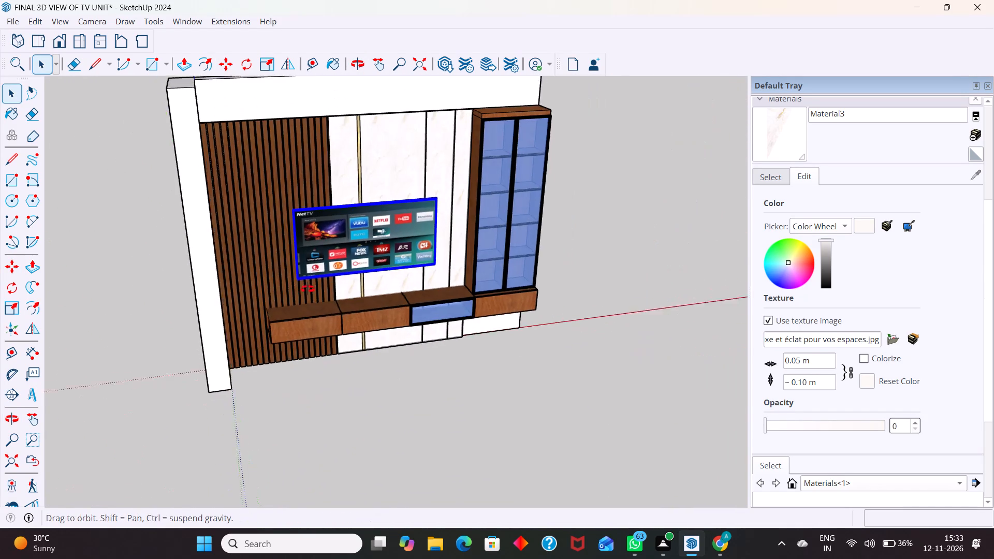
{"action": "middle_click_drag", "start_coordinate": [308, 289], "coordinate": [191, 193]}
{"action": "left_click", "coordinate": [624, 305]}
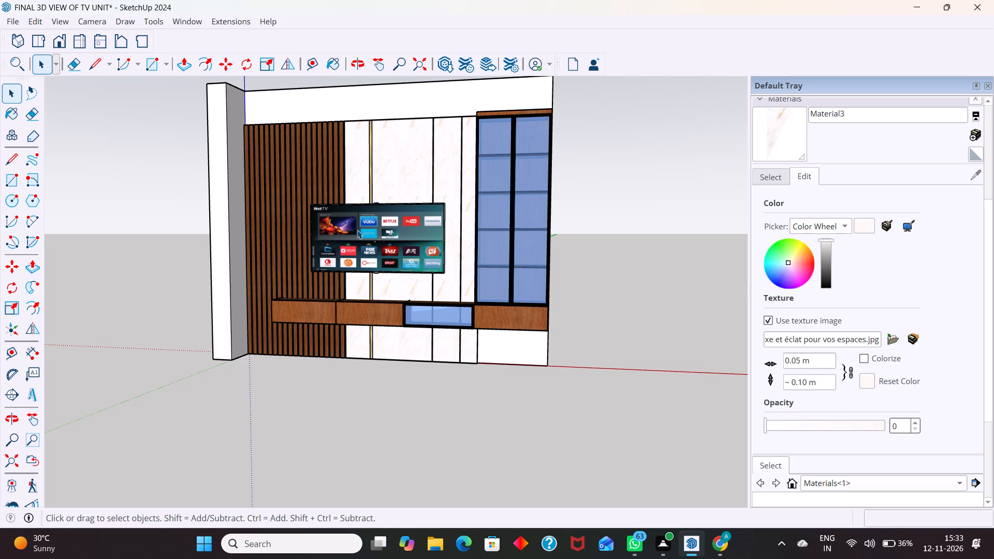
{"action": "middle_click_drag", "start_coordinate": [391, 212], "coordinate": [382, 283]}
{"action": "scroll", "coordinate": [399, 182], "scroll_direction": "up", "scroll_amount": 9}
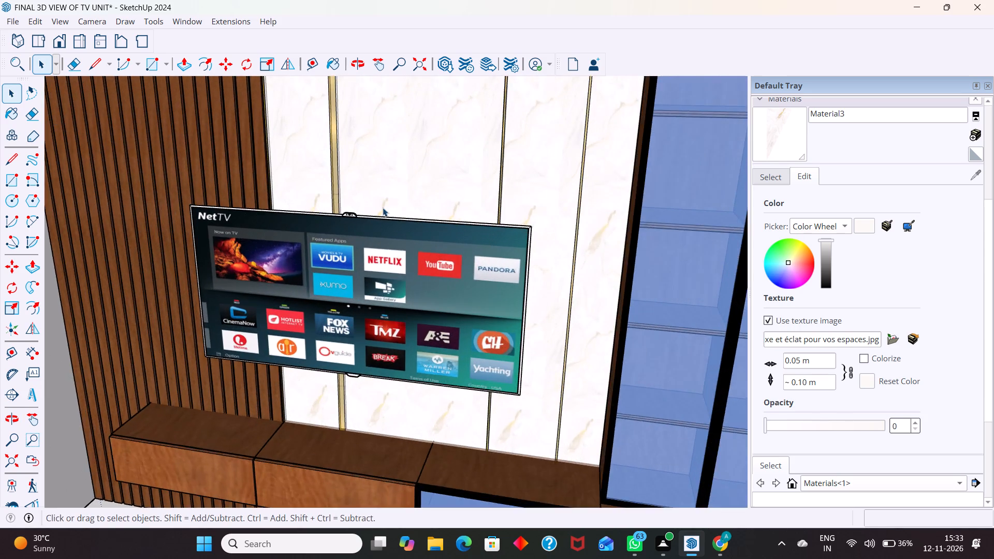
{"action": "scroll", "coordinate": [367, 228], "scroll_direction": "up", "scroll_amount": 6}
{"action": "left_click", "coordinate": [361, 232]}
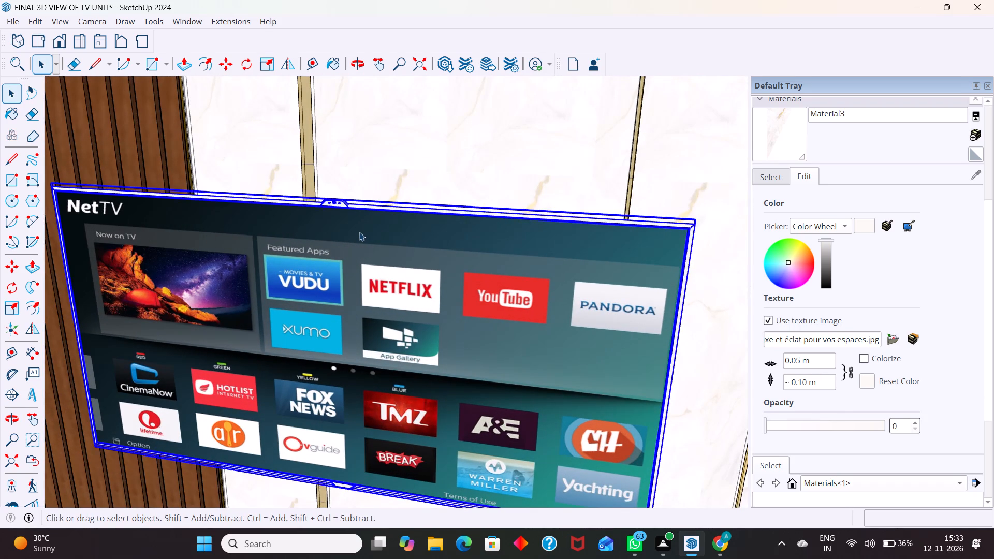
{"action": "key", "text": "m"}
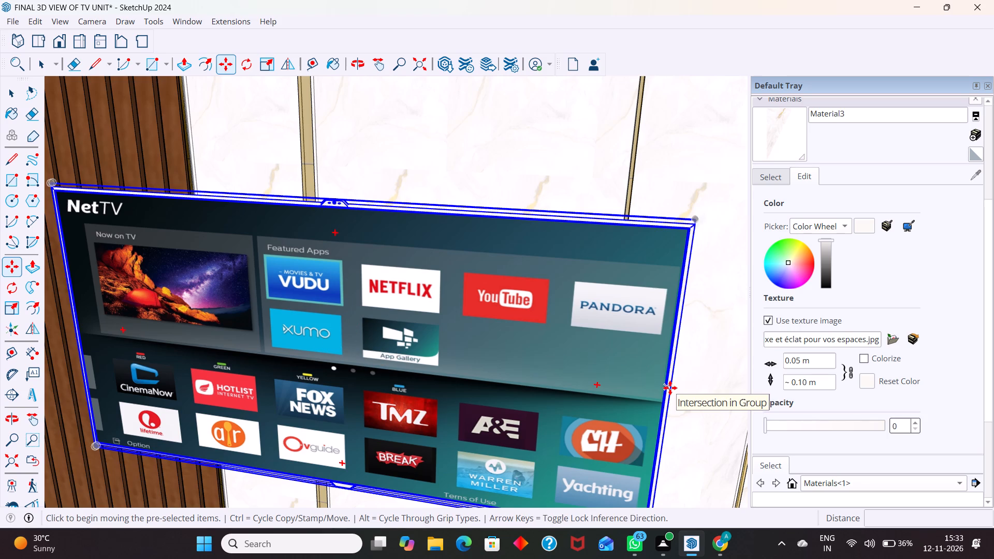
{"action": "left_click", "coordinate": [332, 359]}
{"action": "key", "text": "Up"}
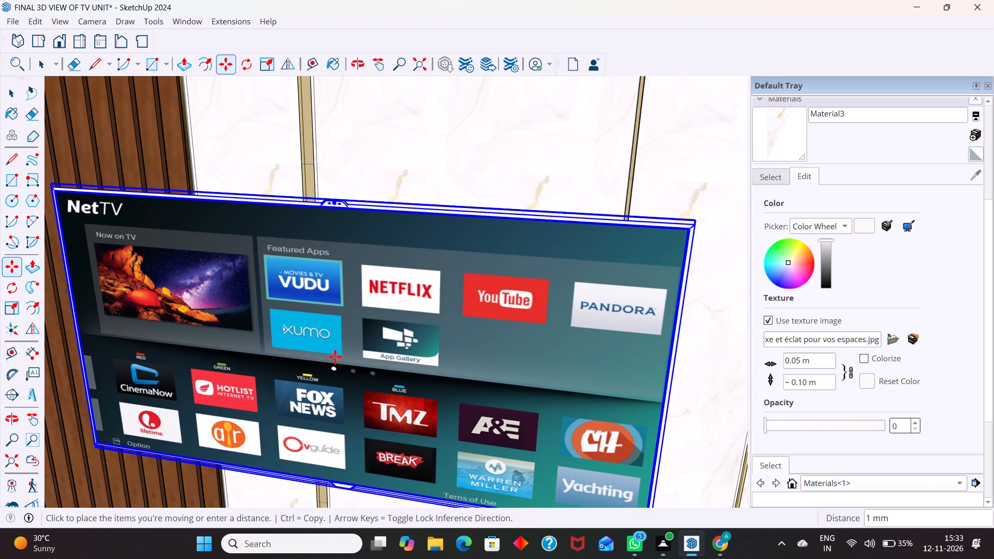
{"action": "left_click", "coordinate": [347, 266]}
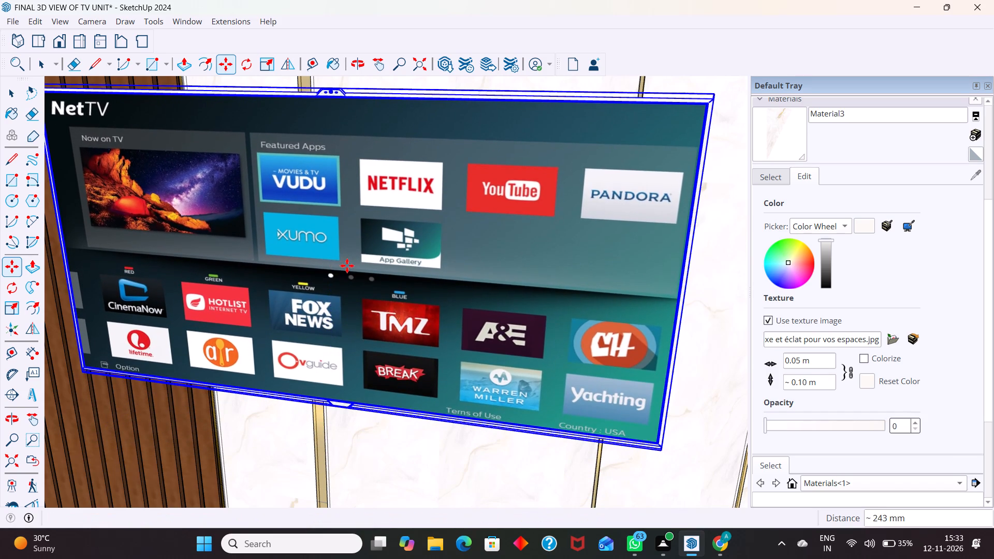
{"action": "key", "text": "space"}
{"action": "scroll", "coordinate": [341, 276], "scroll_direction": "down", "scroll_amount": 15}
{"action": "middle_click_drag", "start_coordinate": [339, 304], "coordinate": [473, 262]}
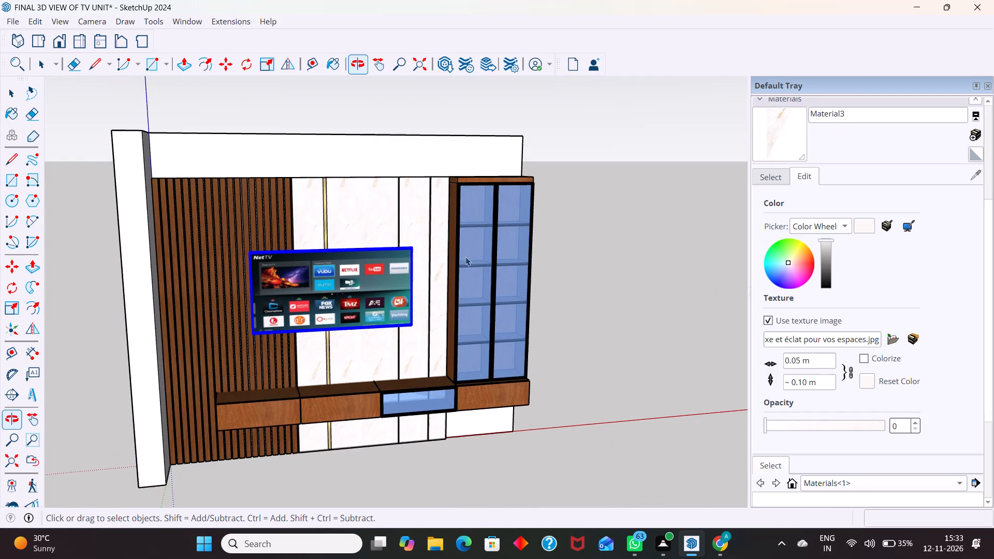
{"action": "left_click", "coordinate": [638, 303]}
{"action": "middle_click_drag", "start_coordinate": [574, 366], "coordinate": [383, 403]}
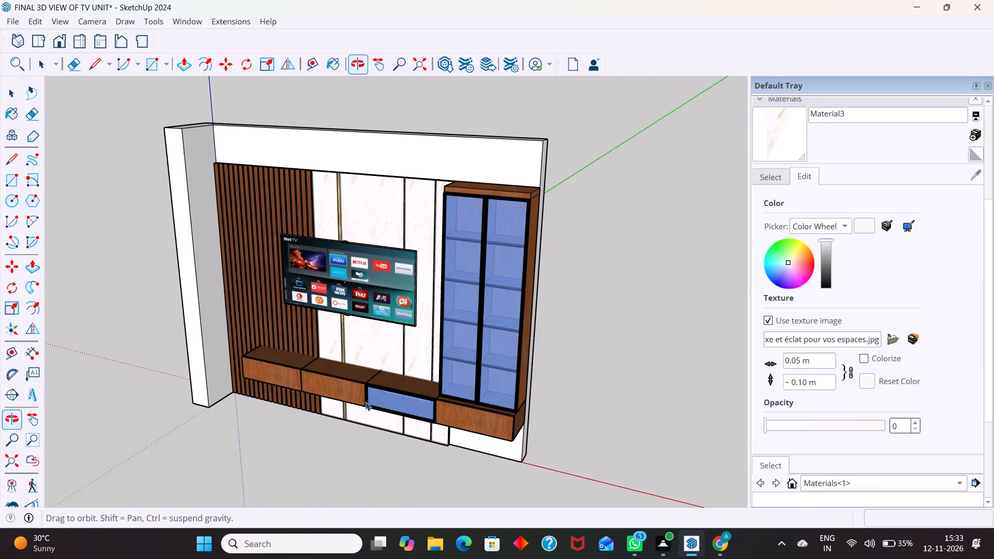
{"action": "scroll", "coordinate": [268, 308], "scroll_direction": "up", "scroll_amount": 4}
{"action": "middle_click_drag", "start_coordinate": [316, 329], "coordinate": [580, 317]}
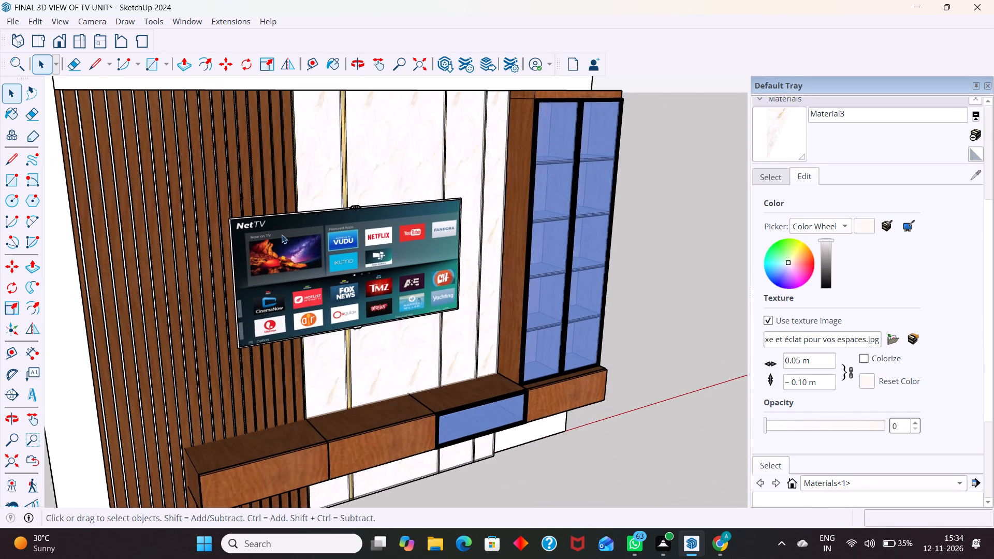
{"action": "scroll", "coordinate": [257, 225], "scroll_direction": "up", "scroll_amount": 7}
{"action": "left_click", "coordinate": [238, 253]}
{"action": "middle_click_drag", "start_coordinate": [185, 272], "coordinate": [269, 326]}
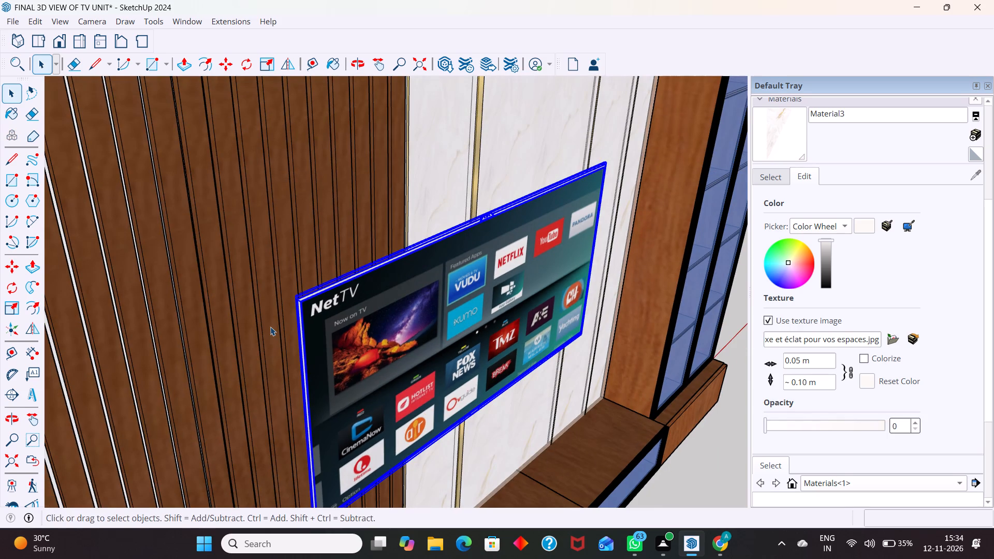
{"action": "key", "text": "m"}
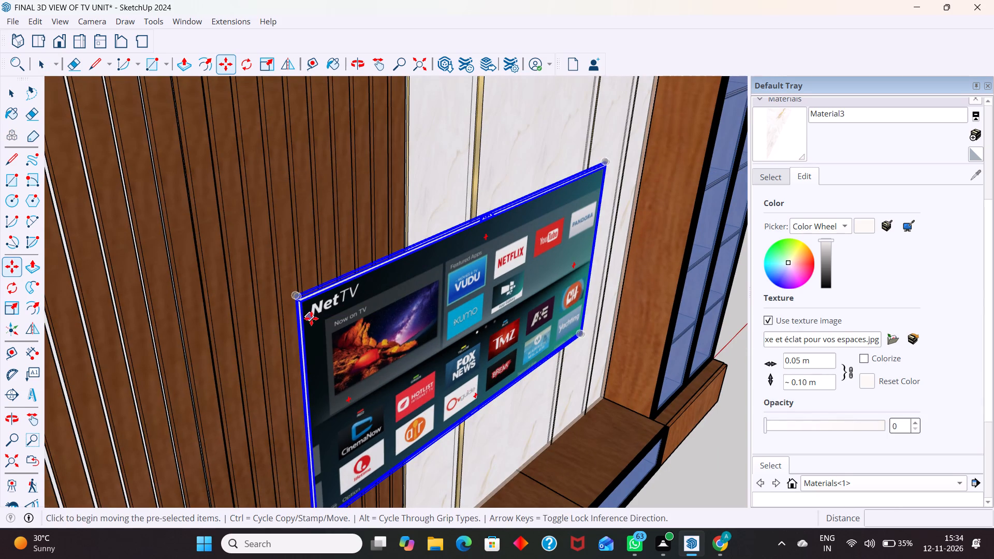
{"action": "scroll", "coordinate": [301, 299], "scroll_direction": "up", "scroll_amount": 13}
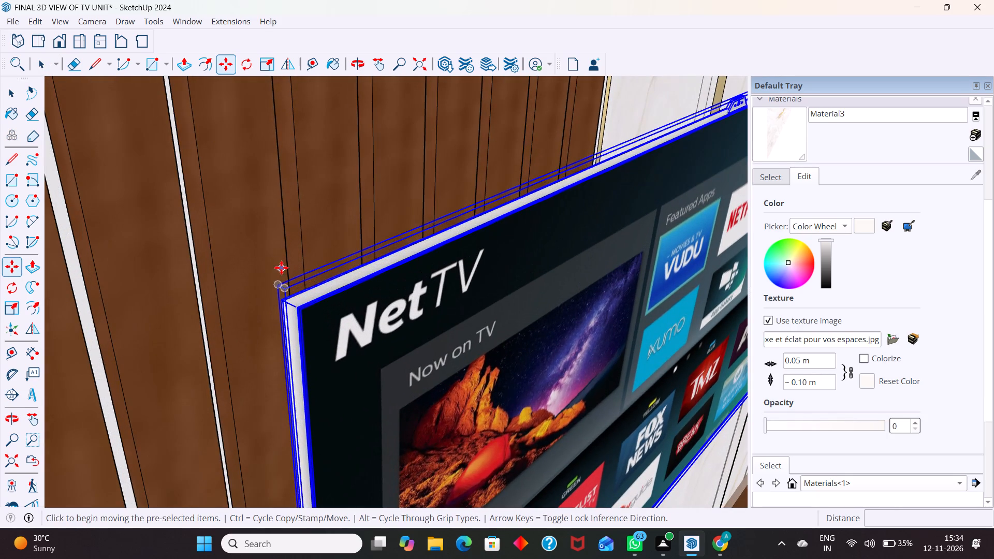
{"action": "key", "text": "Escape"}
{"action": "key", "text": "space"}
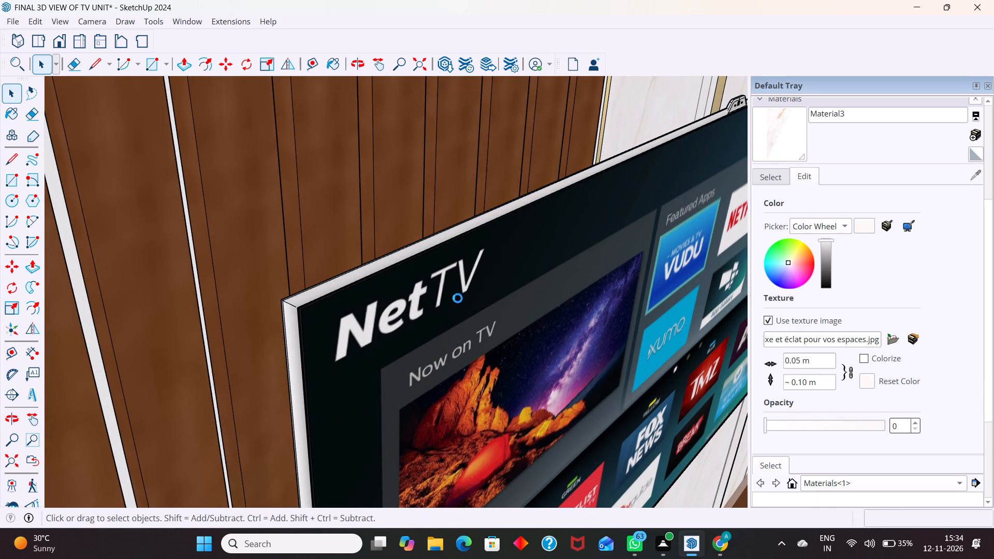
Open the marble panel group for editing and select the top end face of the gold strip nearest the glass cabinet.
{"action": "scroll", "coordinate": [463, 312], "scroll_direction": "down", "scroll_amount": 6}
{"action": "scroll", "coordinate": [467, 314], "scroll_direction": "down", "scroll_amount": 20}
{"action": "scroll", "coordinate": [467, 314], "scroll_direction": "down", "scroll_amount": 6}
{"action": "middle_click_drag", "start_coordinate": [501, 377], "coordinate": [486, 380]}
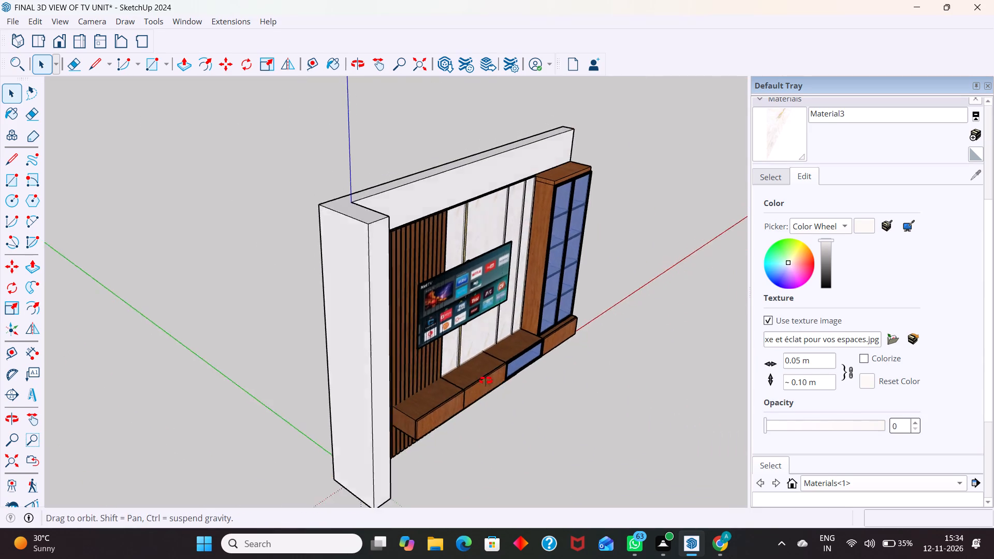
{"action": "middle_click_drag", "start_coordinate": [486, 380], "coordinate": [169, 229]}
{"action": "middle_click_drag", "start_coordinate": [291, 248], "coordinate": [341, 374]}
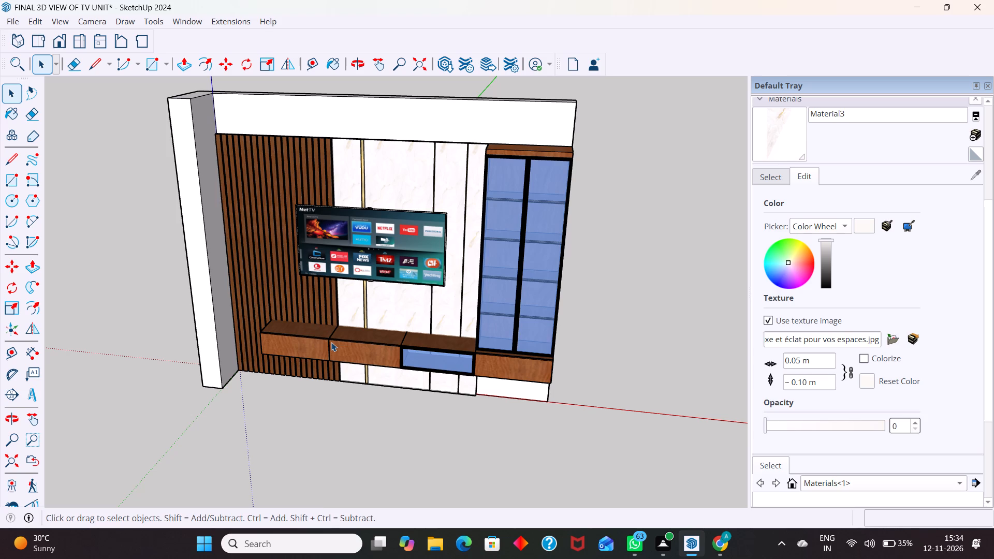
{"action": "scroll", "coordinate": [450, 95], "scroll_direction": "up", "scroll_amount": 5}
{"action": "middle_click_drag", "start_coordinate": [462, 124], "coordinate": [460, 214]}
{"action": "scroll", "coordinate": [462, 124], "scroll_direction": "up", "scroll_amount": 1}
{"action": "middle_click_drag", "start_coordinate": [460, 214], "coordinate": [417, 341]}
{"action": "middle_click_drag", "start_coordinate": [435, 198], "coordinate": [386, 332]}
{"action": "scroll", "coordinate": [470, 207], "scroll_direction": "up", "scroll_amount": 14}
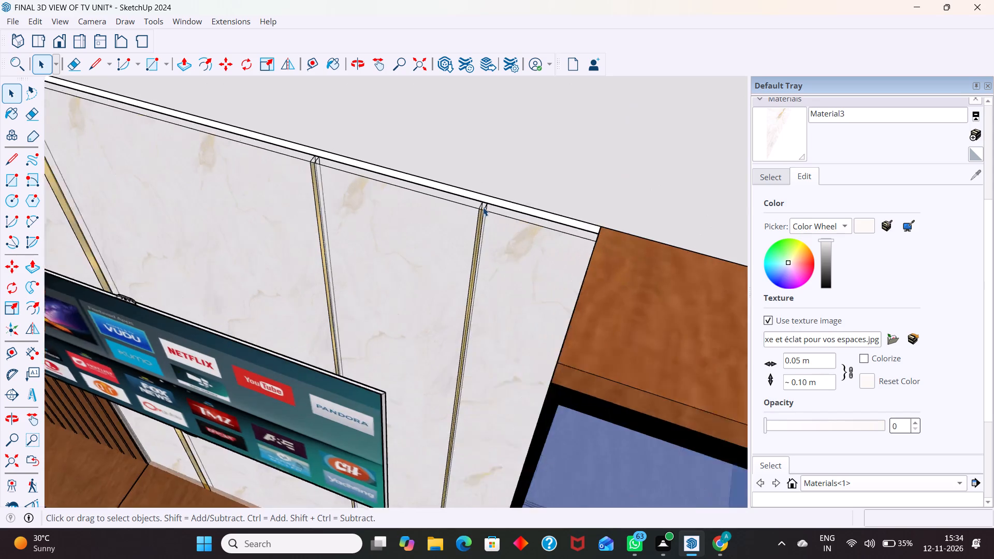
{"action": "scroll", "coordinate": [483, 207], "scroll_direction": "up", "scroll_amount": 19}
{"action": "scroll", "coordinate": [488, 224], "scroll_direction": "up", "scroll_amount": 5}
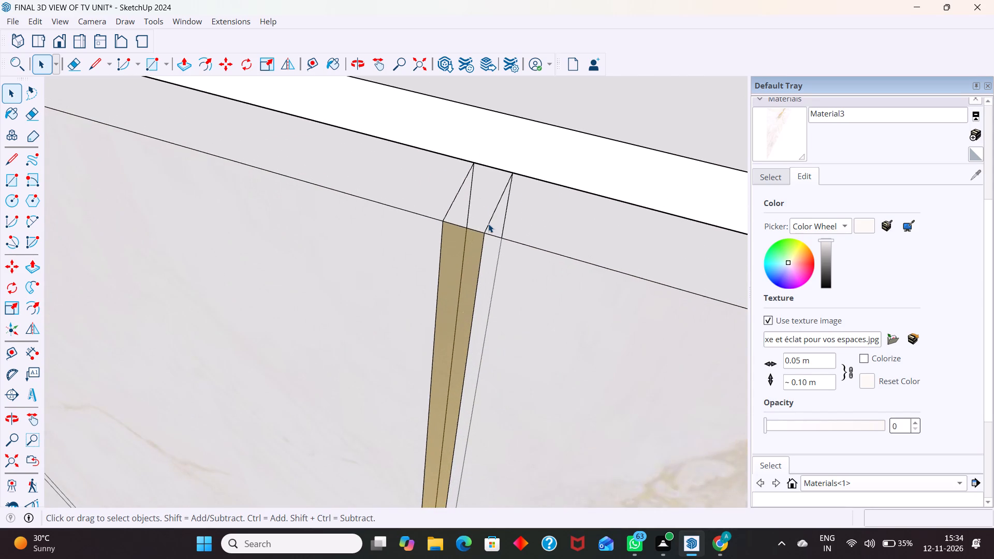
{"action": "scroll", "coordinate": [488, 224], "scroll_direction": "up", "scroll_amount": 3}
{"action": "left_click", "coordinate": [486, 182]}
{"action": "triple_click", "coordinate": [486, 182]}
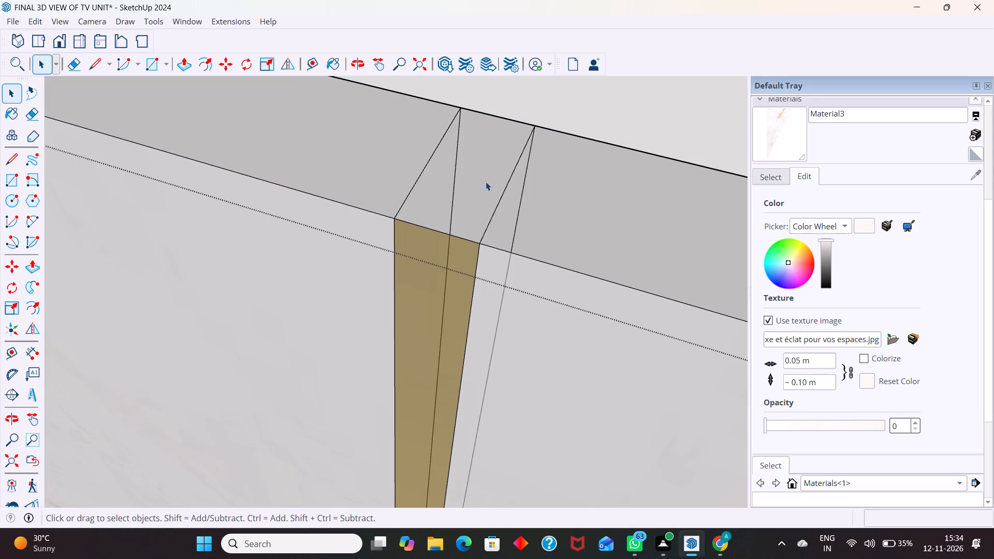
{"action": "left_click", "coordinate": [486, 182]}
{"action": "scroll", "coordinate": [486, 182], "scroll_direction": "down", "scroll_amount": 5}
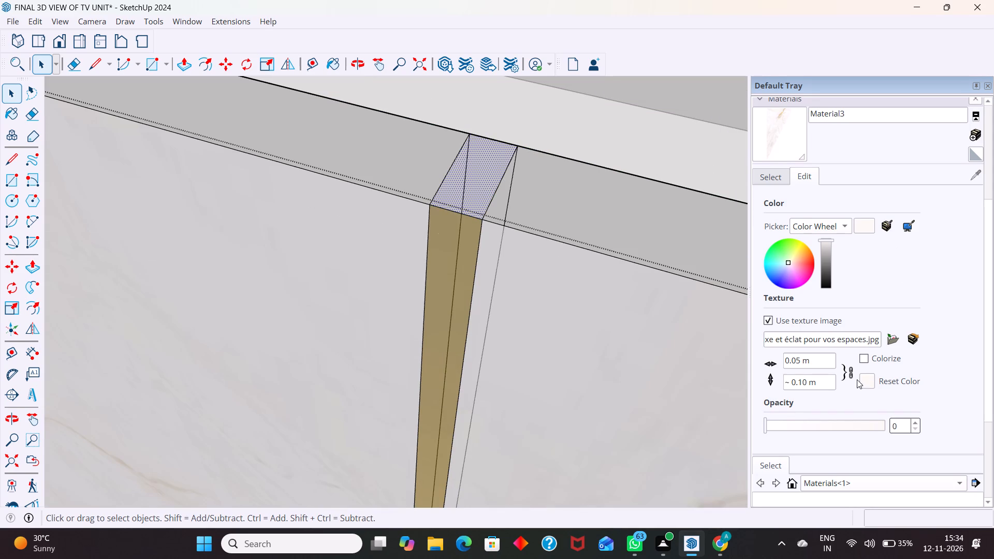
Replace Material3's texture image with the gold image d286abbe1e7ac4fab1b652b492d51012 from Downloads.
{"action": "left_click", "coordinate": [913, 334]}
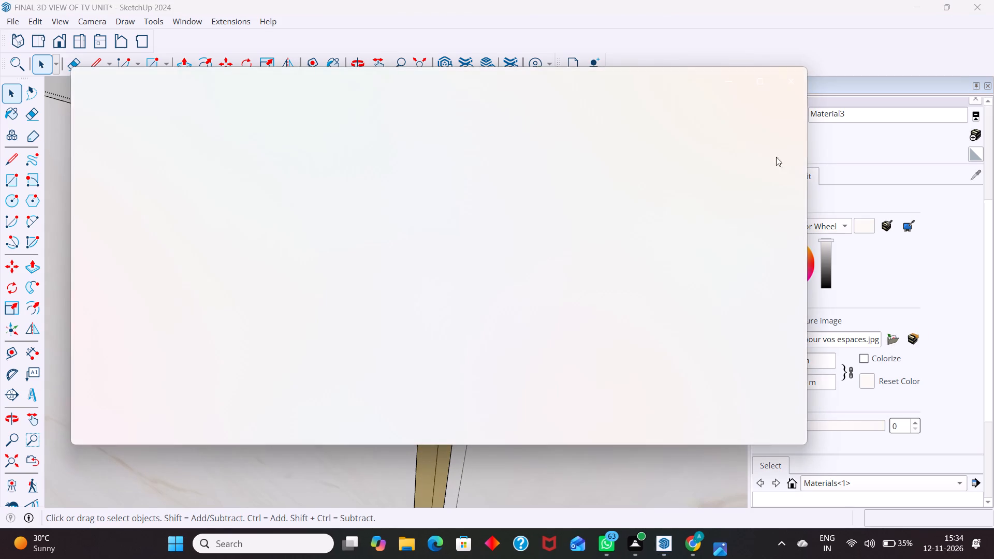
{"action": "left_click", "coordinate": [789, 78]}
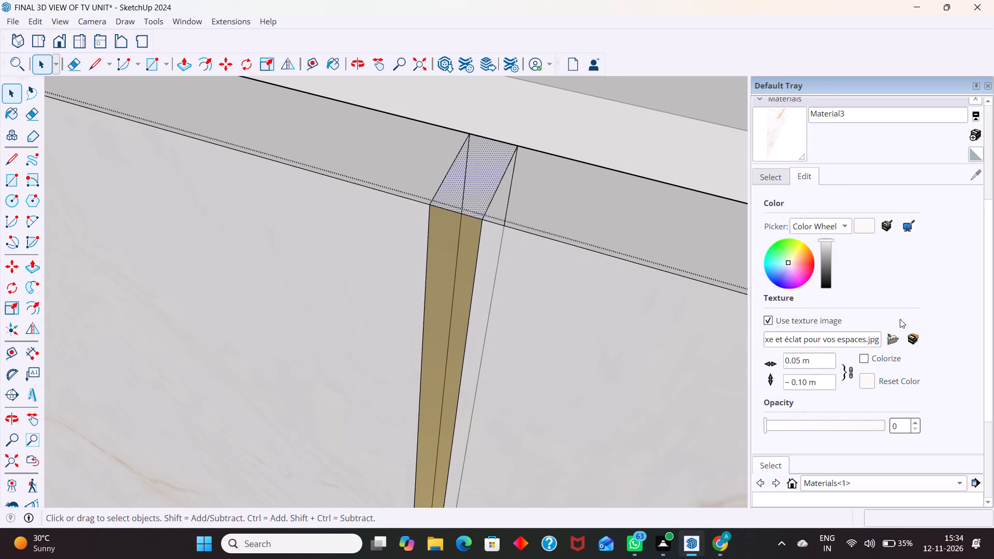
{"action": "left_click", "coordinate": [891, 337]}
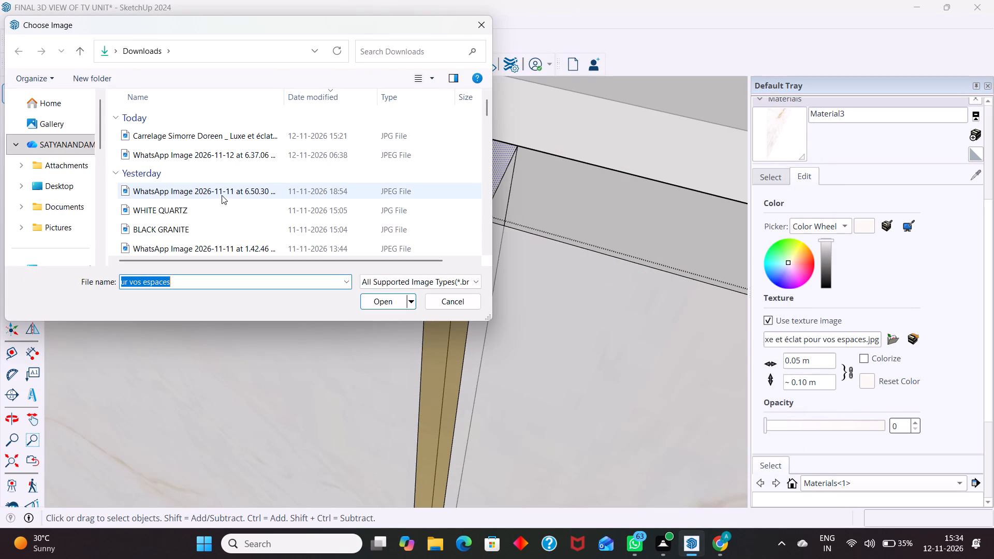
{"action": "scroll", "coordinate": [241, 177], "scroll_direction": "down", "scroll_amount": 6}
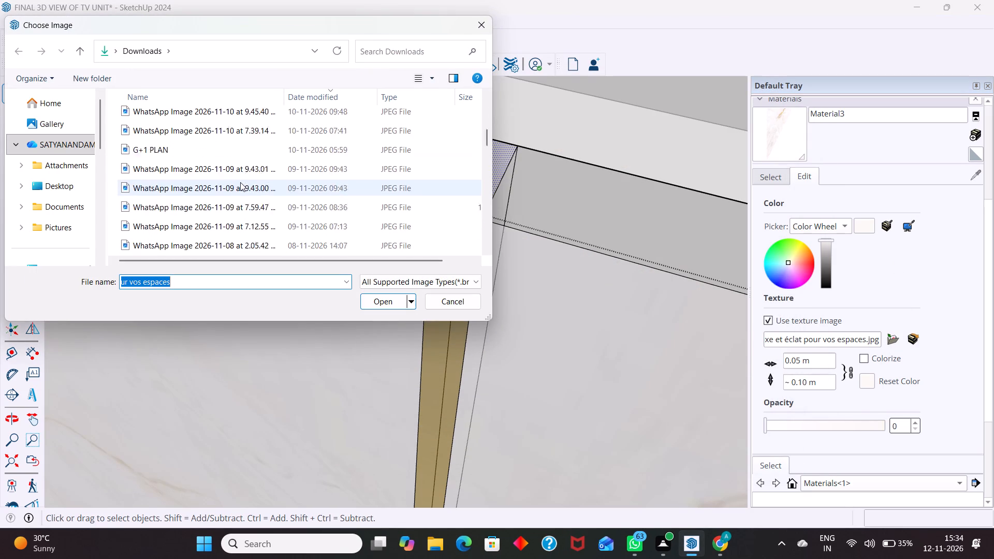
{"action": "scroll", "coordinate": [240, 182], "scroll_direction": "down", "scroll_amount": 5}
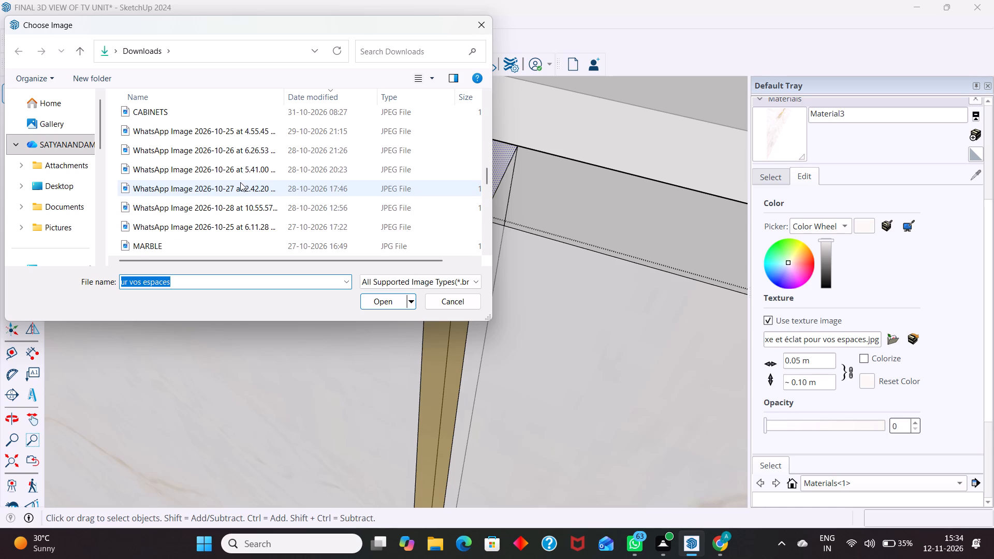
{"action": "scroll", "coordinate": [240, 182], "scroll_direction": "down", "scroll_amount": 2}
{"action": "left_click", "coordinate": [255, 150]}
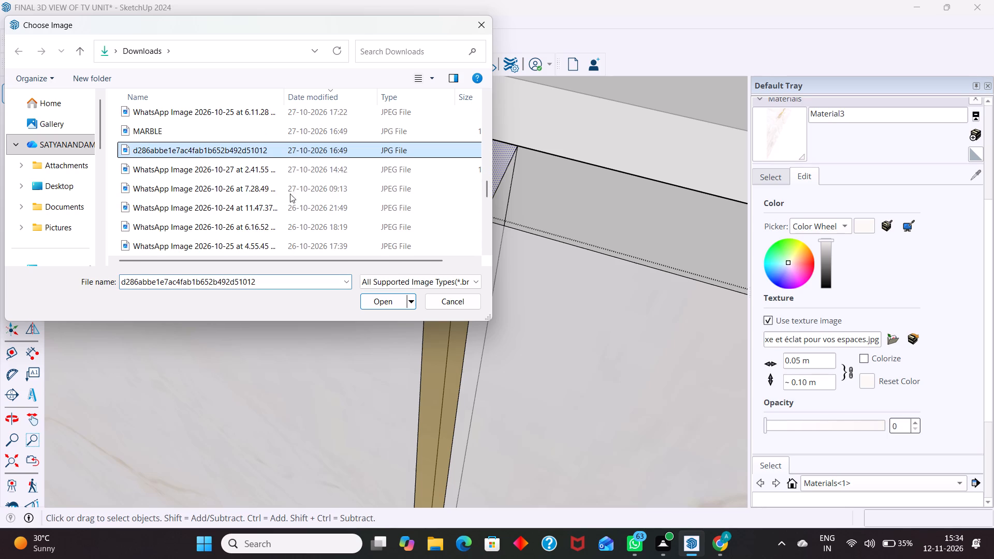
{"action": "left_click", "coordinate": [380, 300]}
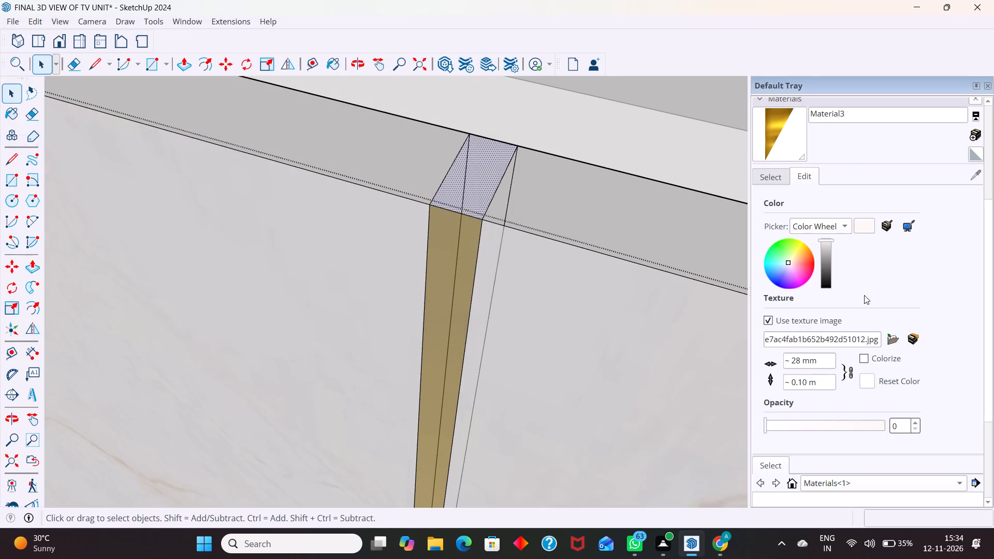
Paint the top end faces of the gold strips between the marble panels with the gold-textured Material3.
{"action": "left_click", "coordinate": [780, 123]}
{"action": "left_click", "coordinate": [481, 161]}
{"action": "left_click", "coordinate": [473, 185]}
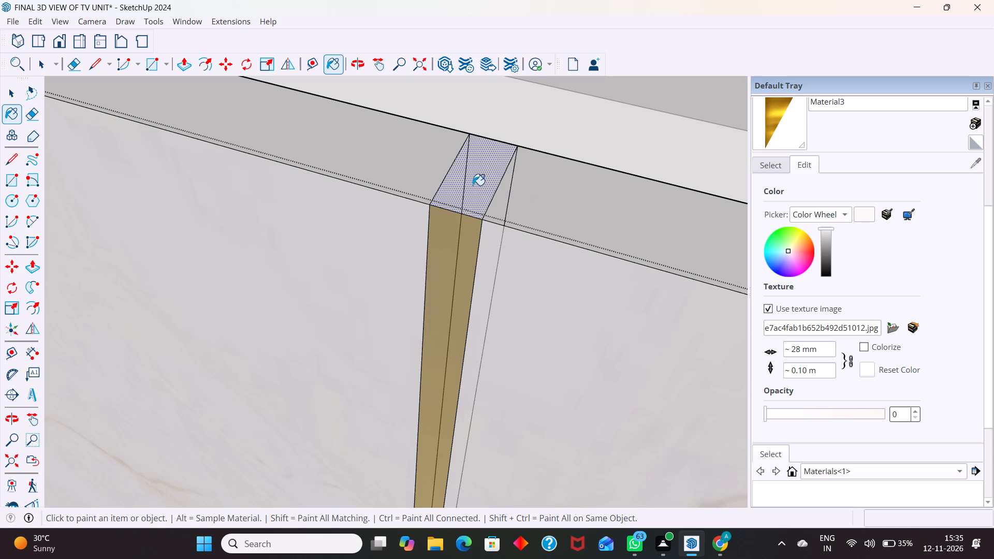
{"action": "scroll", "coordinate": [625, 222], "scroll_direction": "down", "scroll_amount": 15}
{"action": "scroll", "coordinate": [654, 227], "scroll_direction": "down", "scroll_amount": 14}
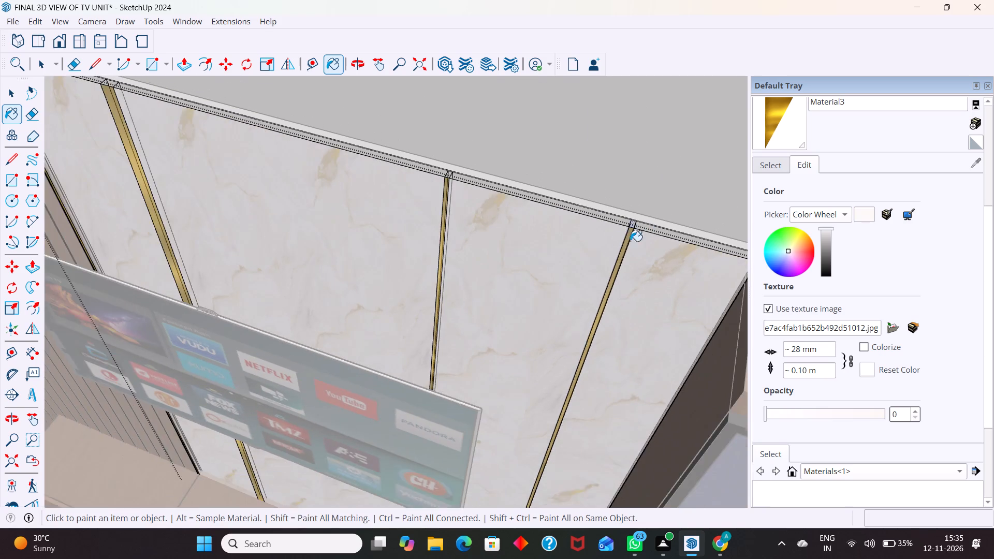
{"action": "scroll", "coordinate": [467, 194], "scroll_direction": "up", "scroll_amount": 19}
{"action": "left_click", "coordinate": [487, 176]}
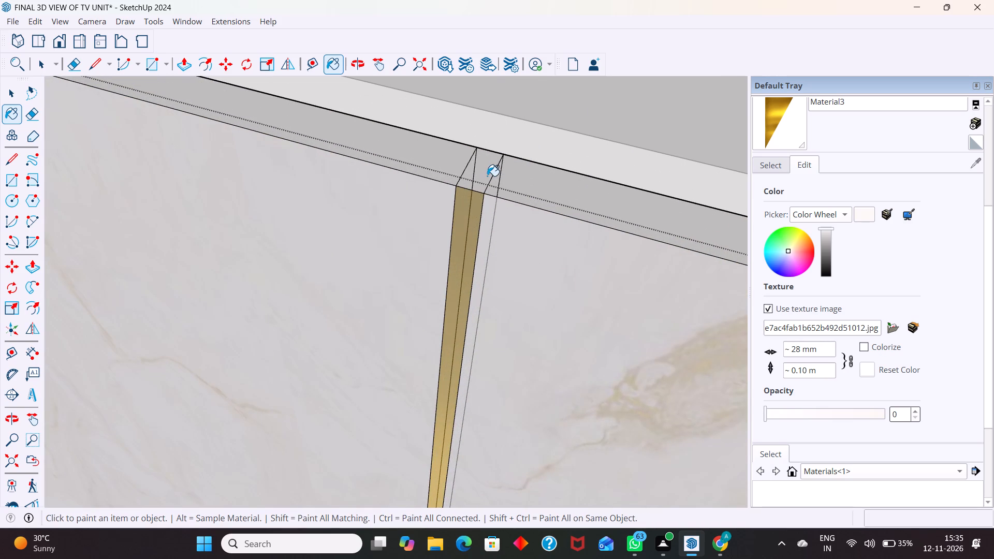
{"action": "key", "text": "space"}
Close the marble panel group and bring the whole TV unit back into view from the front.
{"action": "left_click", "coordinate": [585, 110]}
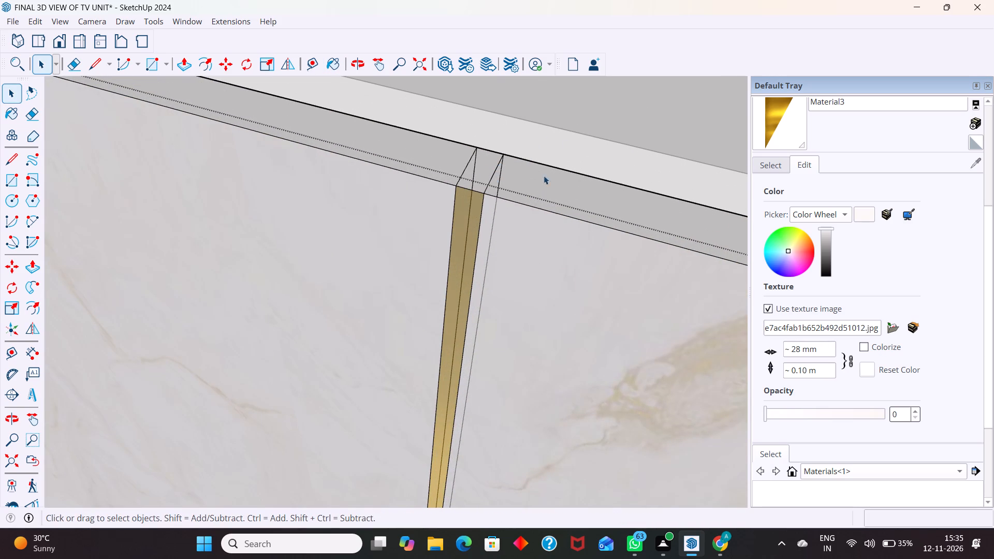
{"action": "scroll", "coordinate": [518, 259], "scroll_direction": "down", "scroll_amount": 20}
{"action": "scroll", "coordinate": [529, 229], "scroll_direction": "down", "scroll_amount": 13}
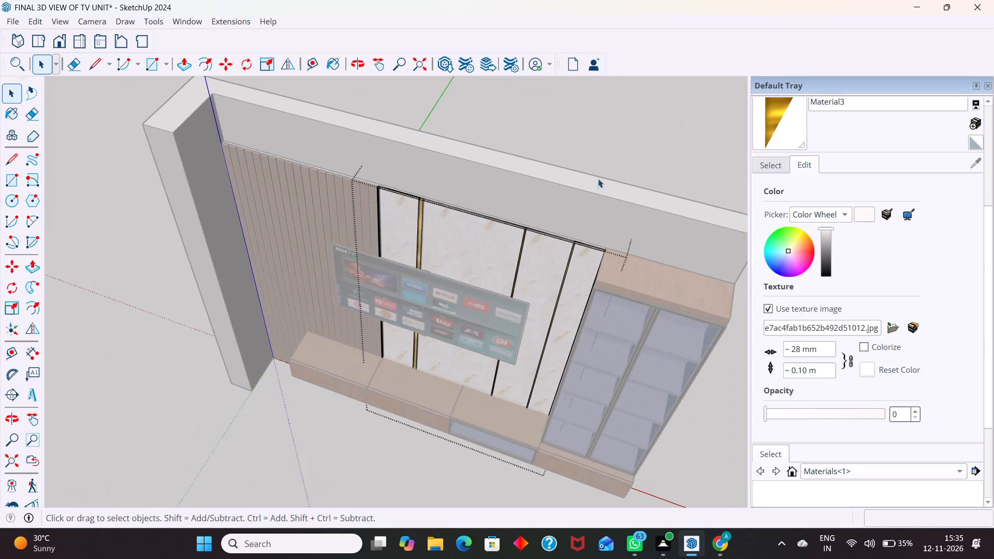
{"action": "left_click", "coordinate": [664, 131]}
{"action": "scroll", "coordinate": [400, 268], "scroll_direction": "down", "scroll_amount": 4}
{"action": "key", "text": "space"}
{"action": "middle_click_drag", "start_coordinate": [469, 290], "coordinate": [535, 229]}
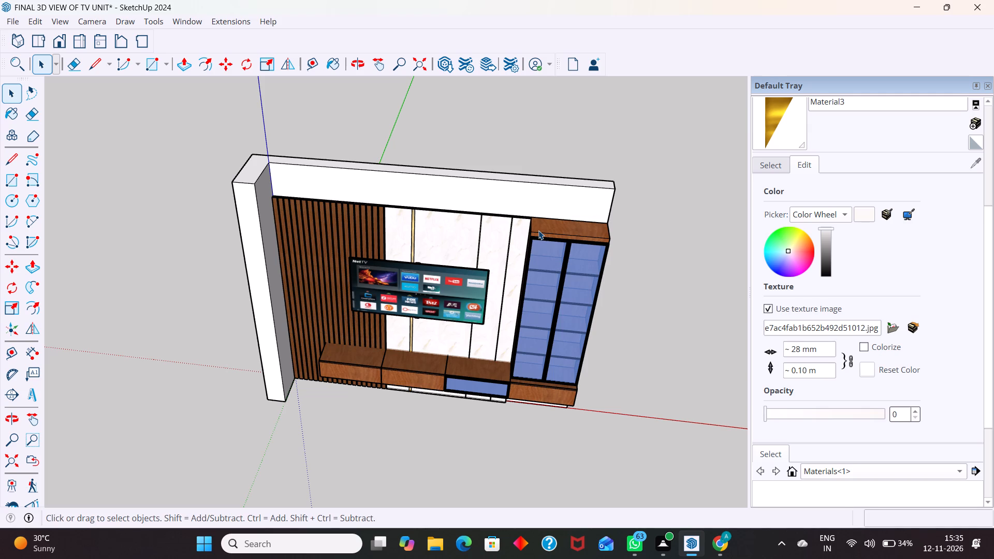
{"action": "scroll", "coordinate": [538, 226], "scroll_direction": "up", "scroll_amount": 5}
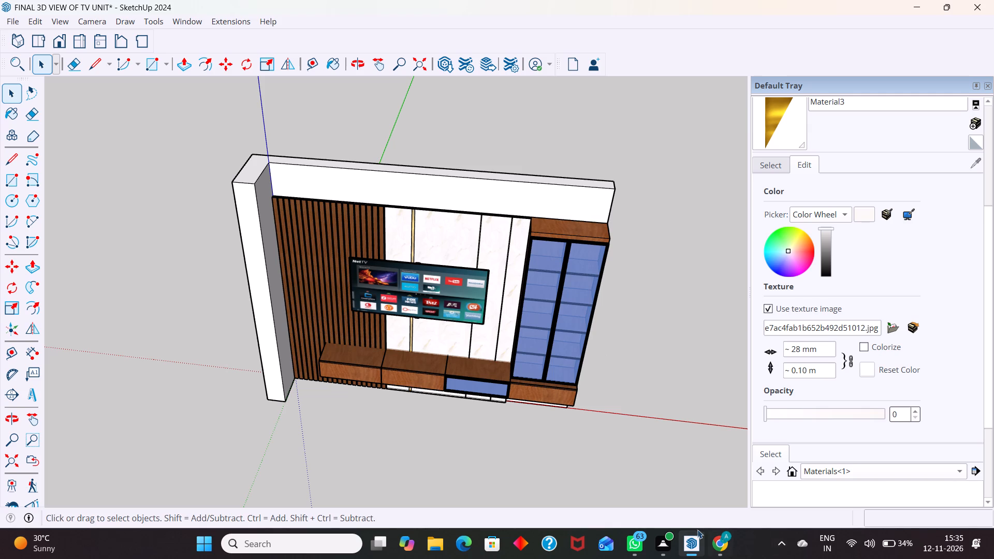
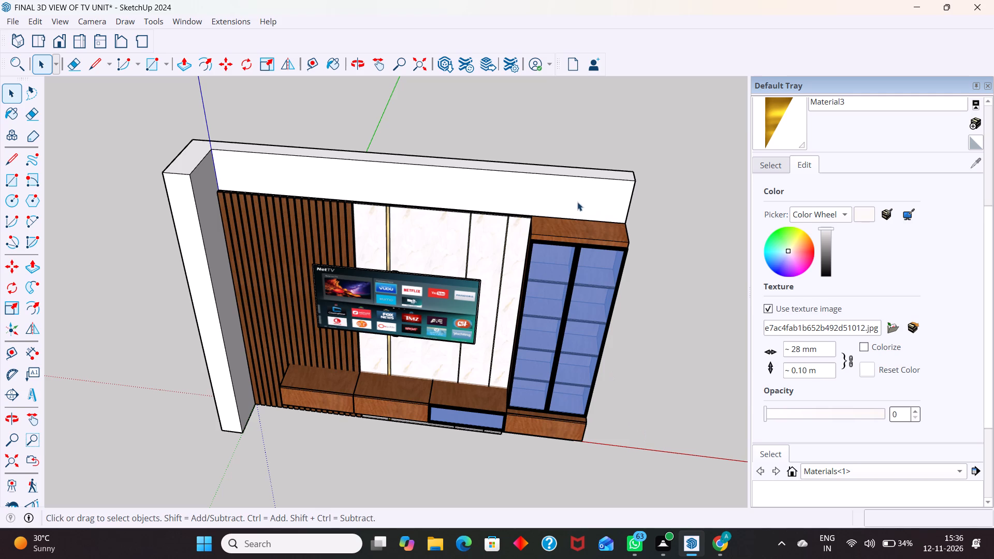
Open the wall group for editing and choose 0209 AP 9428 SKY PINK from the Asian Paints Chromatics collection as the paint.
{"action": "scroll", "coordinate": [575, 217], "scroll_direction": "down", "scroll_amount": 3}
{"action": "middle_click_drag", "start_coordinate": [605, 348], "coordinate": [431, 282]}
{"action": "scroll", "coordinate": [431, 275], "scroll_direction": "up", "scroll_amount": 1}
{"action": "scroll", "coordinate": [446, 253], "scroll_direction": "down", "scroll_amount": 3}
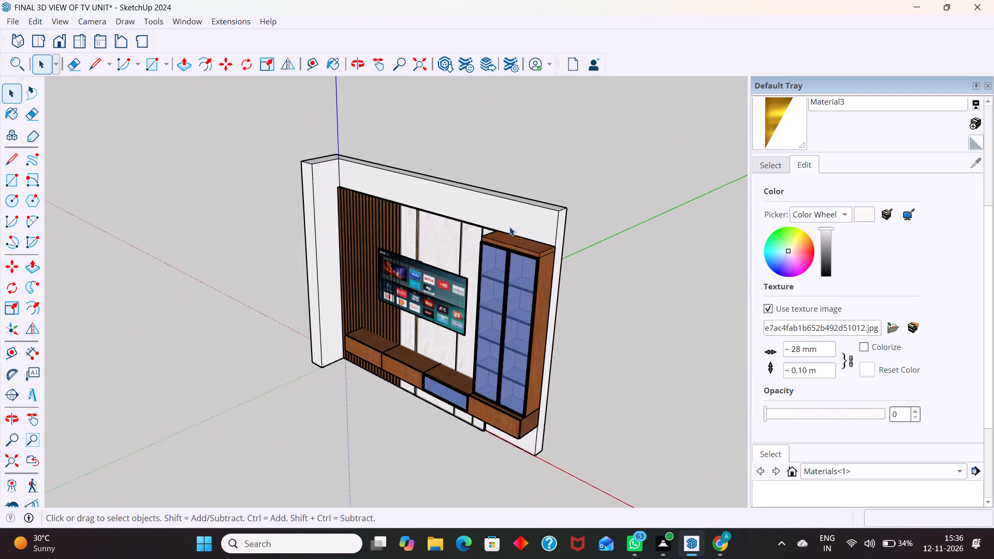
{"action": "left_click", "coordinate": [518, 218]}
{"action": "double_click", "coordinate": [518, 218]}
{"action": "left_click", "coordinate": [518, 218]}
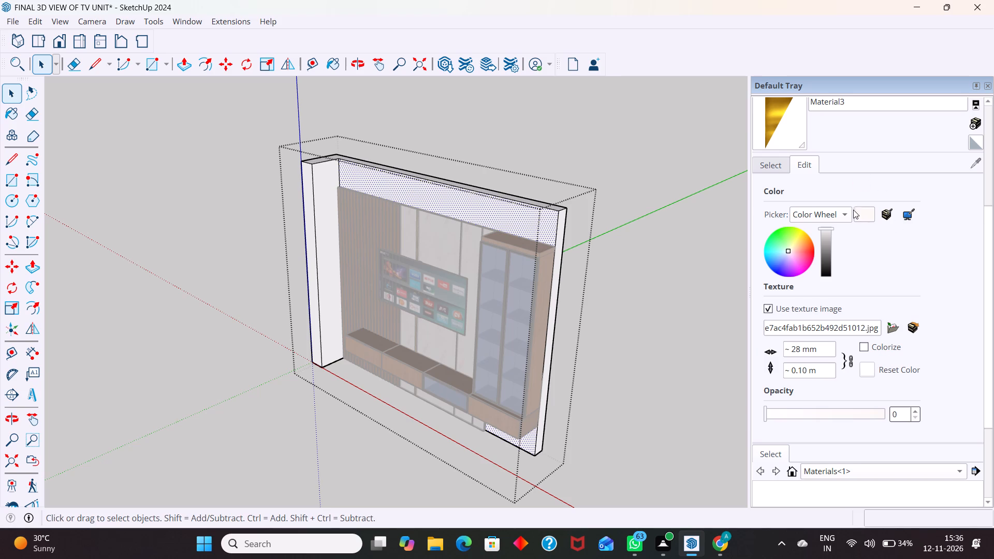
{"action": "left_click", "coordinate": [874, 101]}
{"action": "left_click", "coordinate": [770, 169]}
{"action": "left_click", "coordinate": [825, 182]}
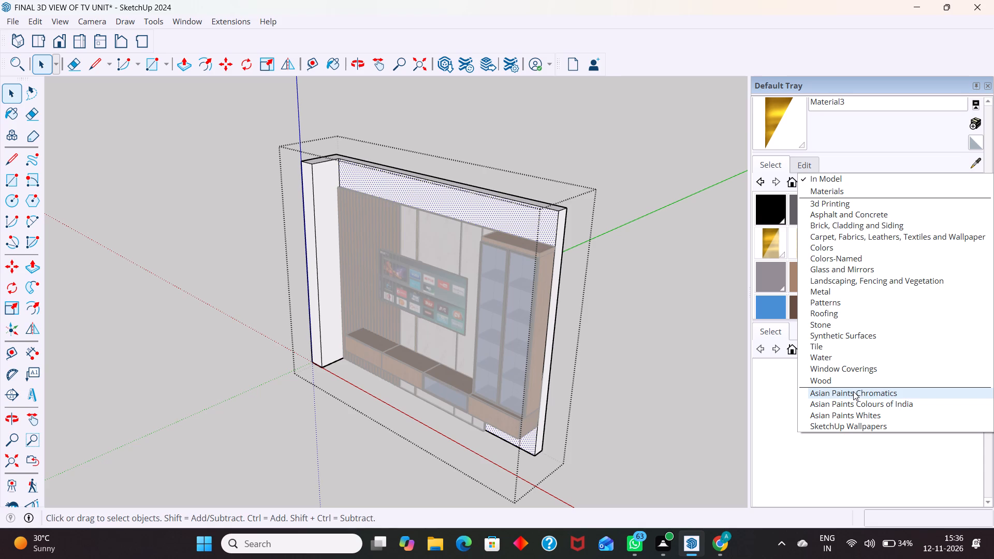
{"action": "left_click", "coordinate": [853, 392]}
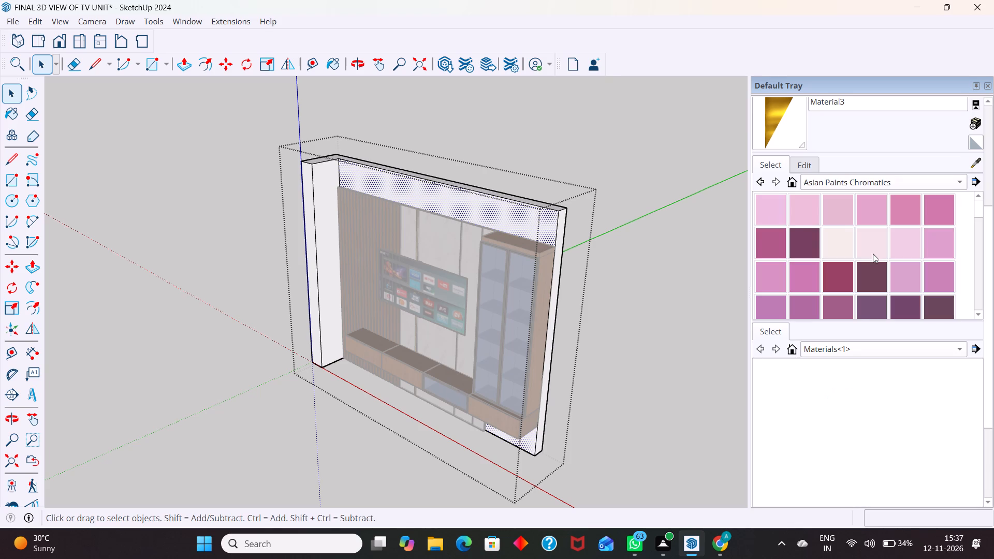
{"action": "left_click", "coordinate": [833, 241]}
Paint the wall's front face, its end face beside the glass cabinet, the top, and the side return's inner and front faces in SKY PINK.
{"action": "scroll", "coordinate": [484, 207], "scroll_direction": "up", "scroll_amount": 5}
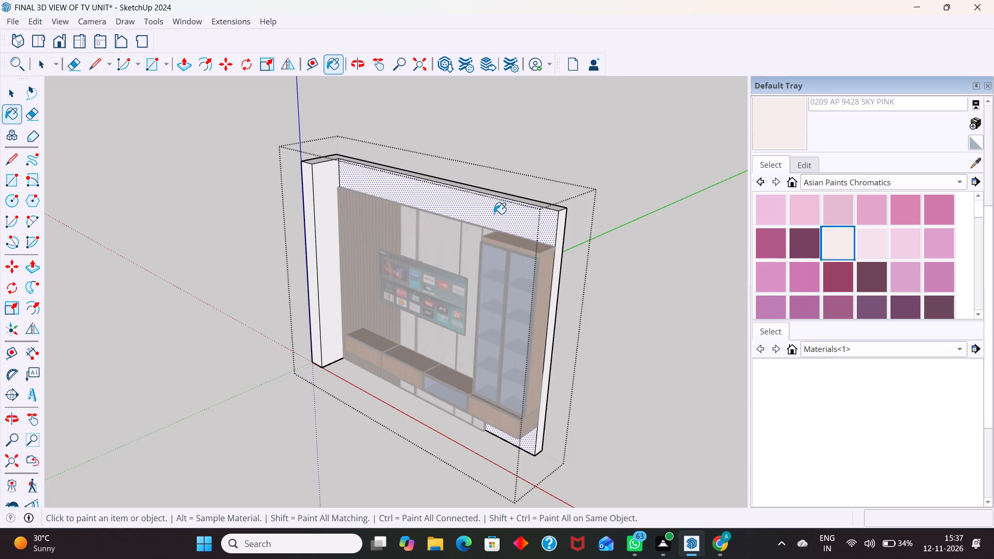
{"action": "left_click", "coordinate": [494, 214]}
{"action": "scroll", "coordinate": [531, 213], "scroll_direction": "up", "scroll_amount": 5}
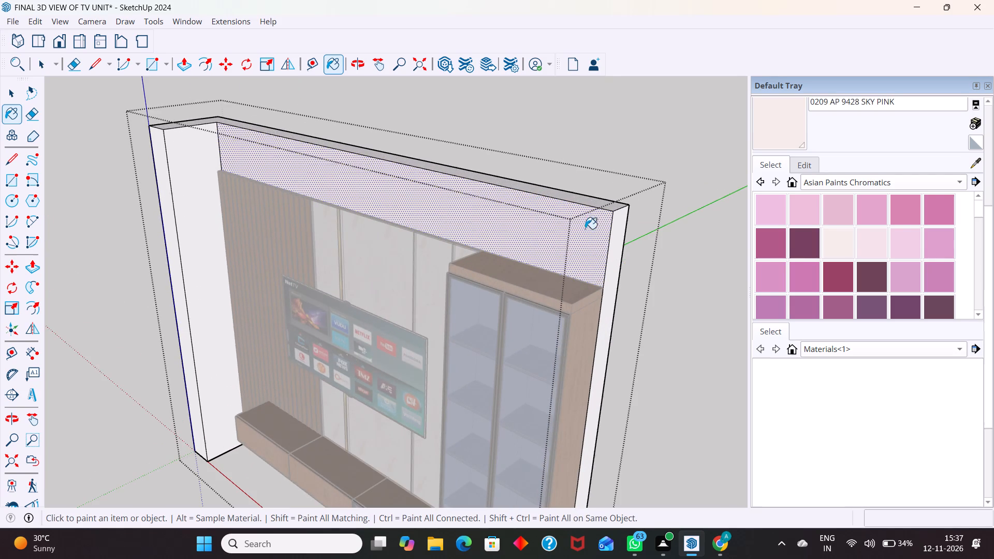
{"action": "scroll", "coordinate": [591, 239], "scroll_direction": "down", "scroll_amount": 3}
{"action": "scroll", "coordinate": [622, 238], "scroll_direction": "up", "scroll_amount": 9}
{"action": "left_click", "coordinate": [598, 240]}
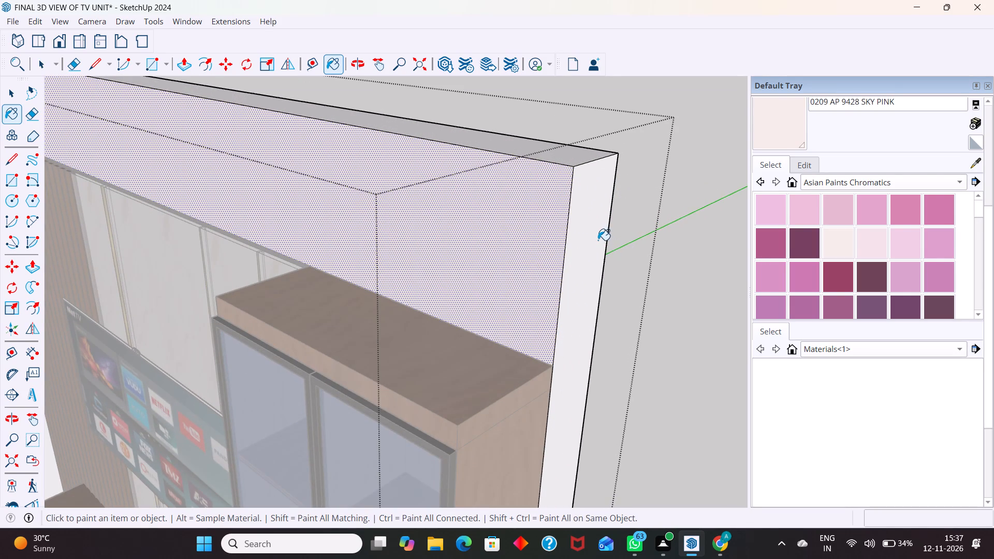
{"action": "scroll", "coordinate": [598, 240], "scroll_direction": "down", "scroll_amount": 6}
{"action": "scroll", "coordinate": [586, 182], "scroll_direction": "up", "scroll_amount": 5}
{"action": "left_click", "coordinate": [575, 213]}
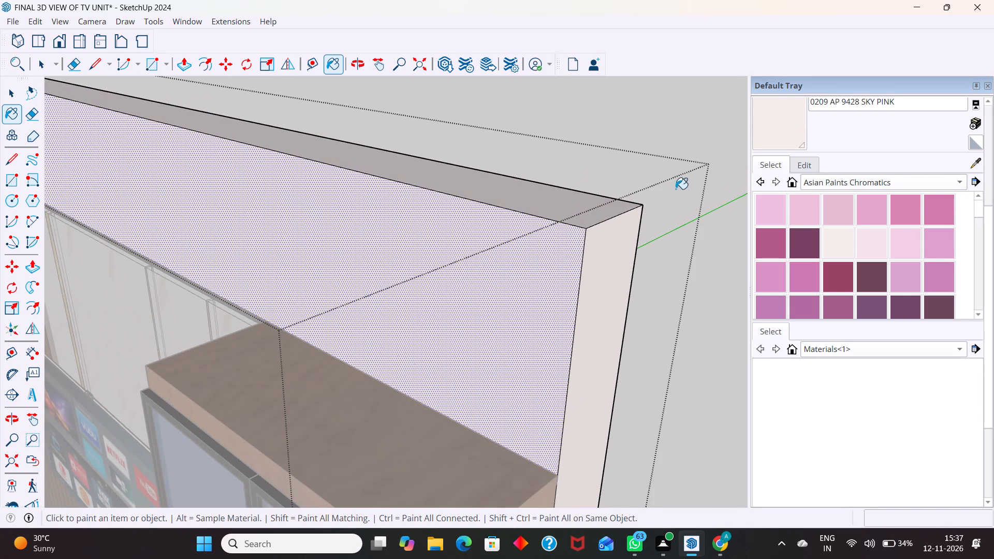
{"action": "scroll", "coordinate": [684, 210], "scroll_direction": "down", "scroll_amount": 14}
{"action": "scroll", "coordinate": [424, 199], "scroll_direction": "up", "scroll_amount": 4}
{"action": "scroll", "coordinate": [263, 181], "scroll_direction": "up", "scroll_amount": 4}
{"action": "left_click", "coordinate": [269, 177]}
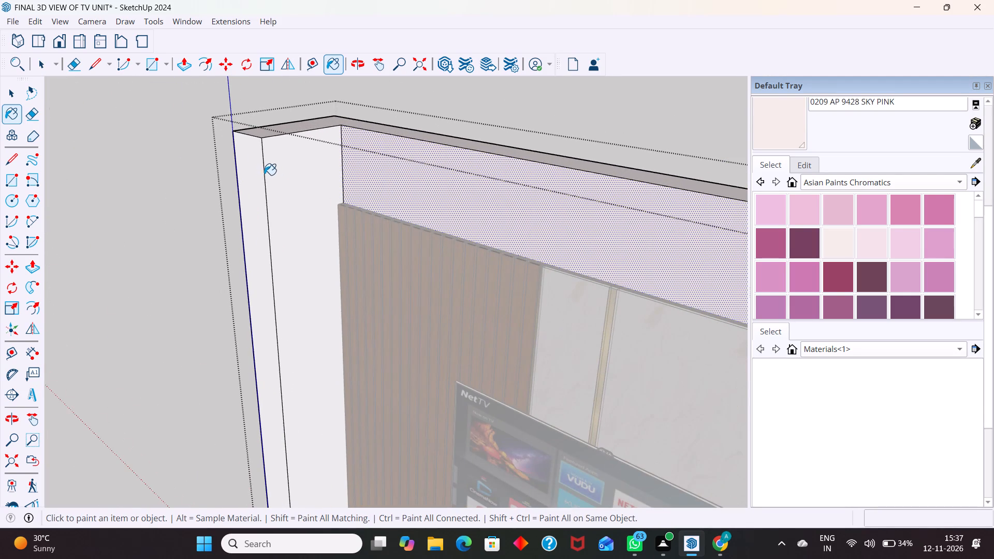
{"action": "left_click", "coordinate": [246, 159]}
{"action": "left_click", "coordinate": [277, 123]}
{"action": "scroll", "coordinate": [339, 208], "scroll_direction": "down", "scroll_amount": 13}
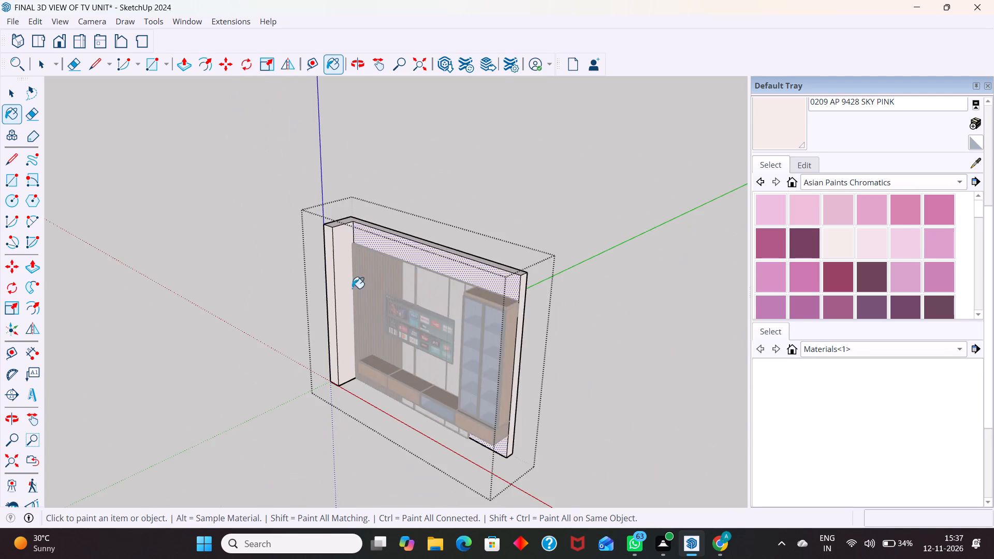
Paint the outer side of the return wall, the wall's back face and its underside with SKY PINK.
{"action": "middle_click_drag", "start_coordinate": [318, 329], "coordinate": [691, 332]}
{"action": "middle_click_drag", "start_coordinate": [244, 346], "coordinate": [490, 327]}
{"action": "left_click", "coordinate": [441, 326]}
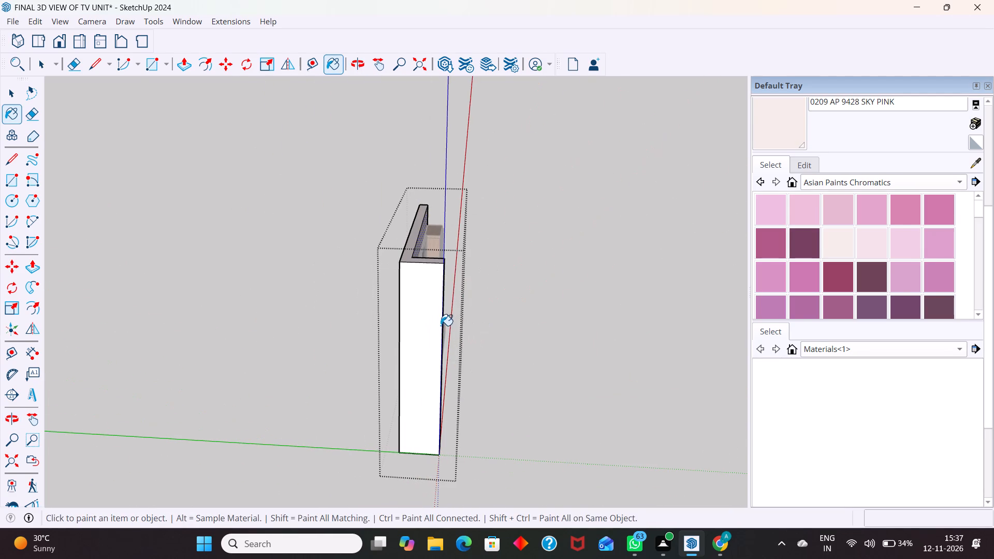
{"action": "scroll", "coordinate": [420, 317], "scroll_direction": "down", "scroll_amount": 5}
{"action": "left_click", "coordinate": [420, 317]}
{"action": "middle_click_drag", "start_coordinate": [364, 341], "coordinate": [616, 341]}
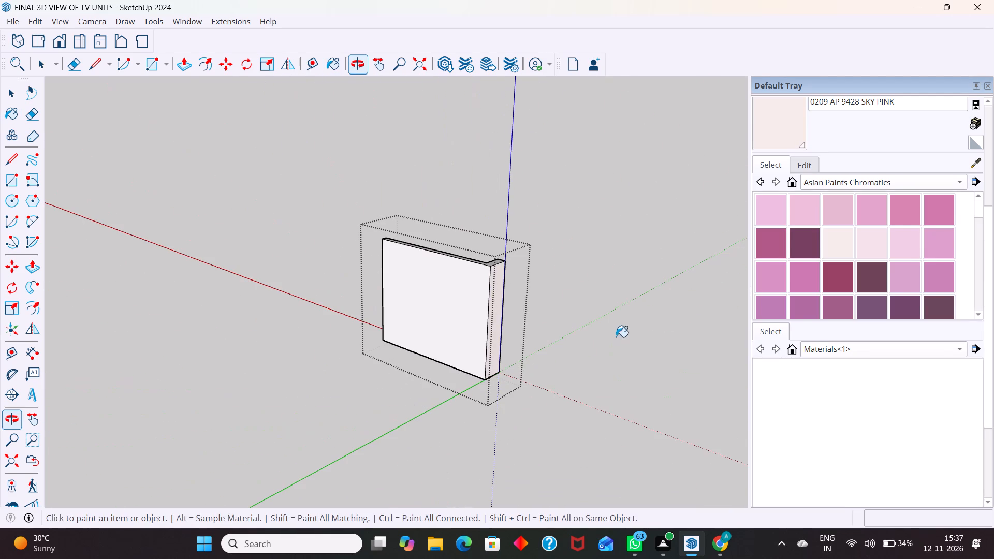
{"action": "left_click", "coordinate": [443, 296]}
{"action": "scroll", "coordinate": [450, 318], "scroll_direction": "down", "scroll_amount": 6}
{"action": "middle_click_drag", "start_coordinate": [460, 394], "coordinate": [550, 0]}
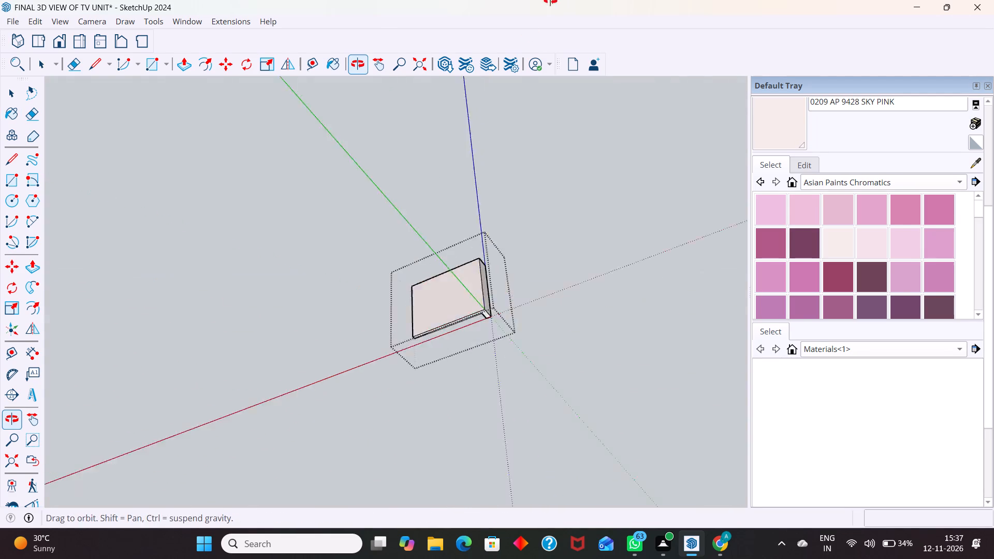
{"action": "middle_click_drag", "start_coordinate": [550, 0], "coordinate": [557, 0]}
{"action": "scroll", "coordinate": [378, 248], "scroll_direction": "up", "scroll_amount": 16}
{"action": "left_click", "coordinate": [565, 301]}
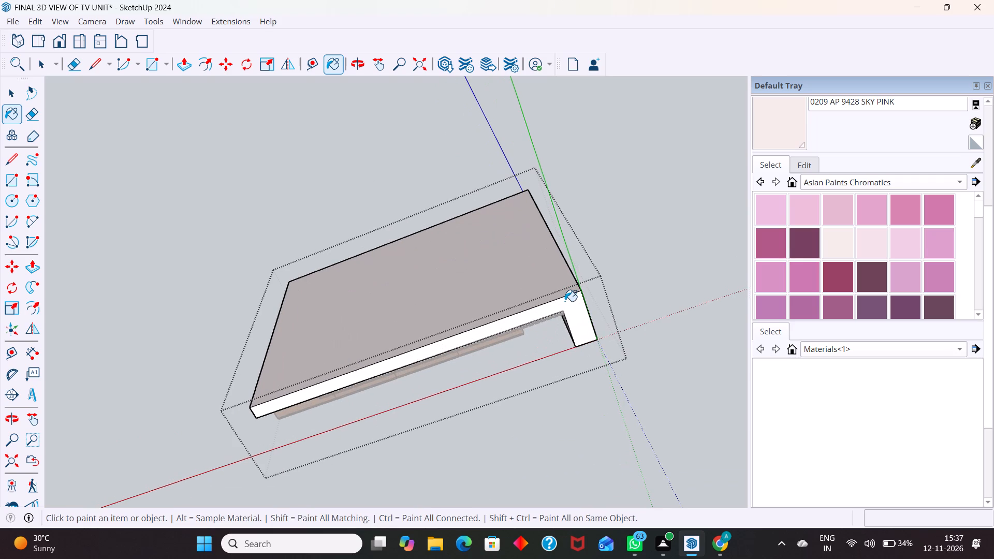
{"action": "left_click", "coordinate": [577, 315]}
{"action": "left_click", "coordinate": [585, 320]}
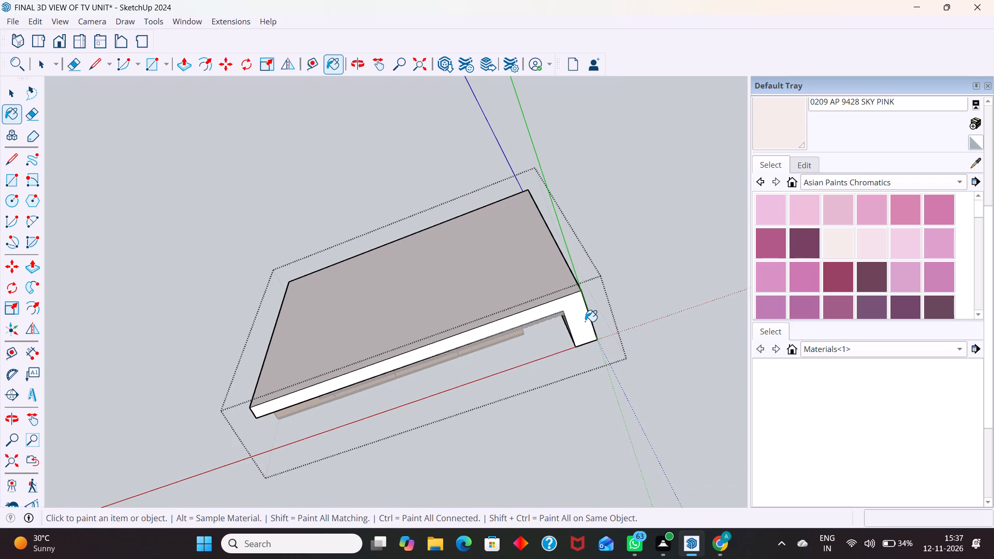
{"action": "left_click", "coordinate": [585, 321]}
{"action": "scroll", "coordinate": [581, 253], "scroll_direction": "down", "scroll_amount": 6}
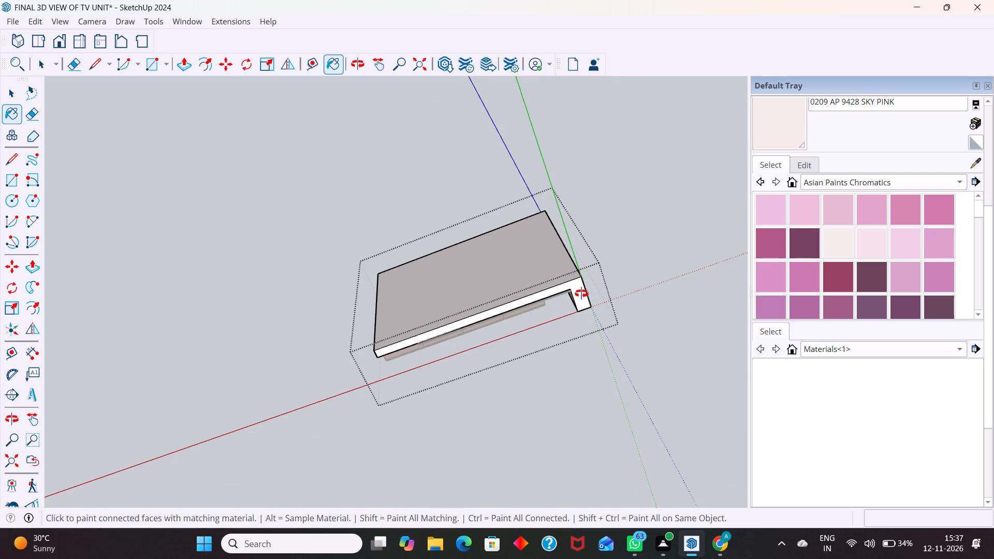
{"action": "middle_click", "coordinate": [581, 293]}
{"action": "middle_click_drag", "start_coordinate": [576, 274], "coordinate": [581, 397]}
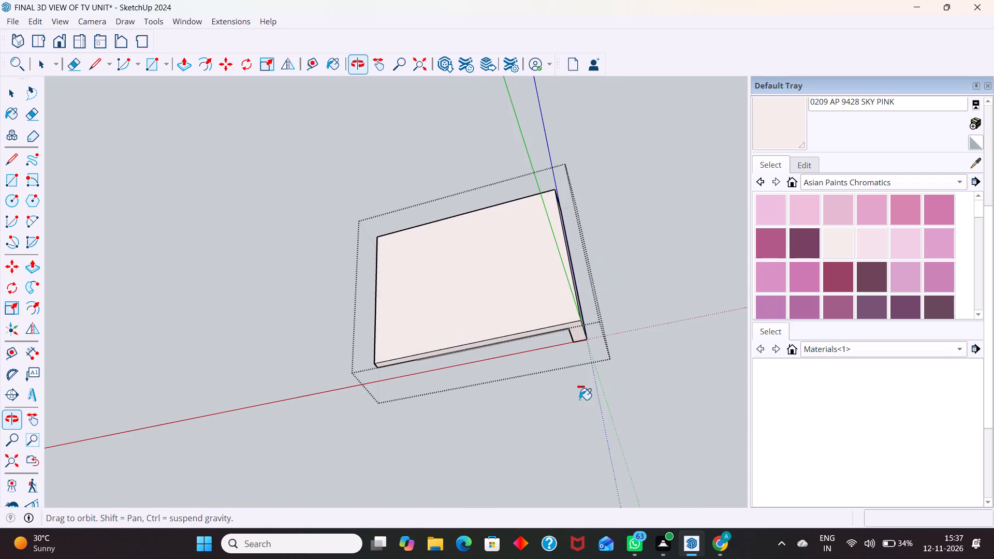
Close the wall group and bring the whole TV unit back into view from the front.
{"action": "key", "text": "space"}
{"action": "left_click", "coordinate": [680, 236]}
{"action": "middle_click_drag", "start_coordinate": [582, 274], "coordinate": [497, 482]}
{"action": "middle_click_drag", "start_coordinate": [655, 288], "coordinate": [559, 371]}
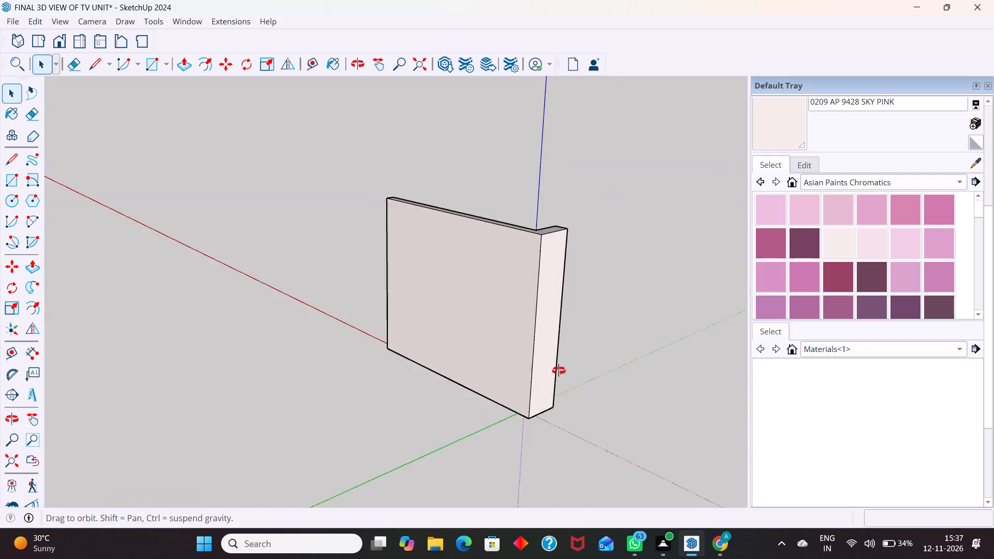
{"action": "middle_click_drag", "start_coordinate": [559, 371], "coordinate": [216, 416]}
{"action": "middle_click_drag", "start_coordinate": [495, 345], "coordinate": [80, 334]}
{"action": "scroll", "coordinate": [316, 239], "scroll_direction": "up", "scroll_amount": 4}
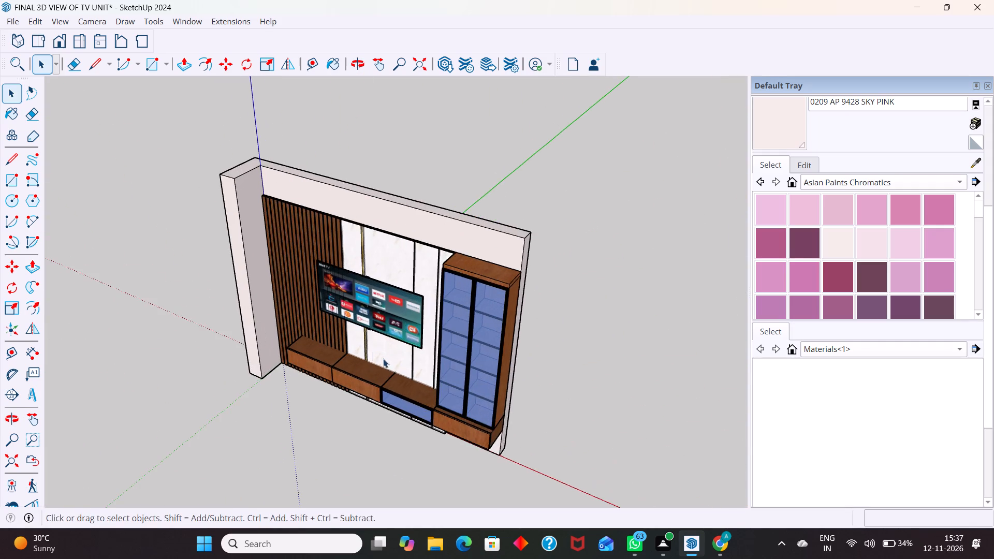
{"action": "middle_click_drag", "start_coordinate": [410, 359], "coordinate": [501, 229]}
{"action": "middle_click_drag", "start_coordinate": [466, 397], "coordinate": [469, 446]}
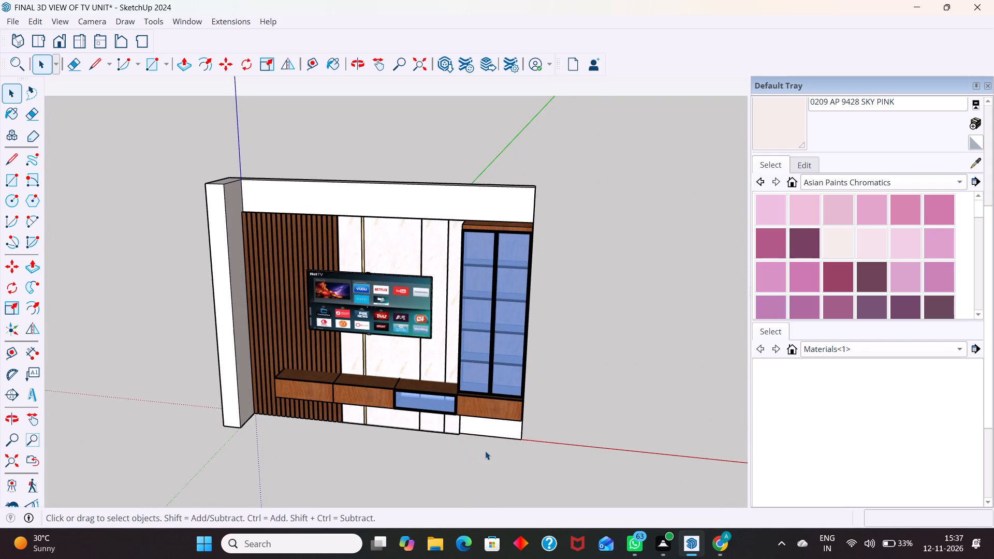
{"action": "scroll", "coordinate": [487, 446], "scroll_direction": "up", "scroll_amount": 4}
{"action": "middle_click_drag", "start_coordinate": [427, 388], "coordinate": [425, 463]}
{"action": "scroll", "coordinate": [424, 454], "scroll_direction": "down", "scroll_amount": 5}
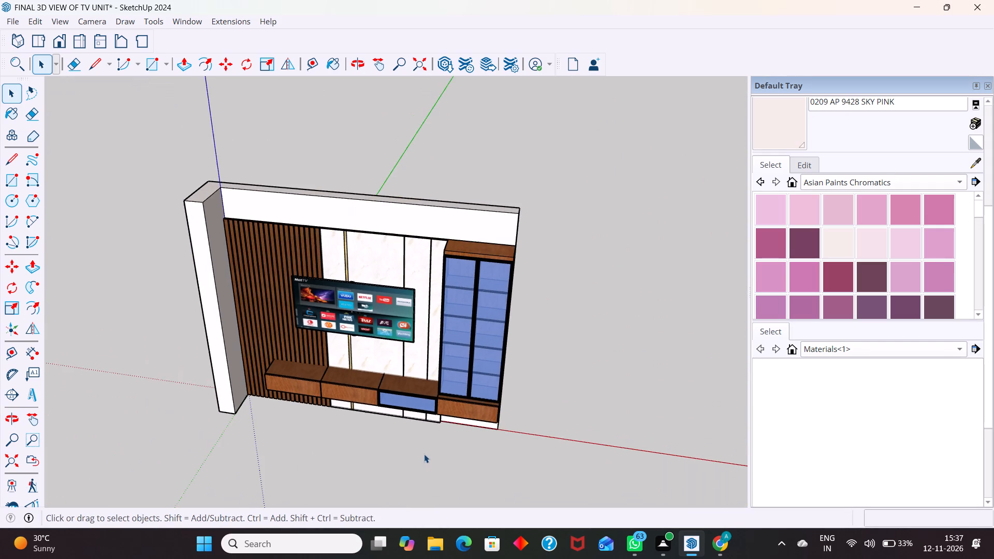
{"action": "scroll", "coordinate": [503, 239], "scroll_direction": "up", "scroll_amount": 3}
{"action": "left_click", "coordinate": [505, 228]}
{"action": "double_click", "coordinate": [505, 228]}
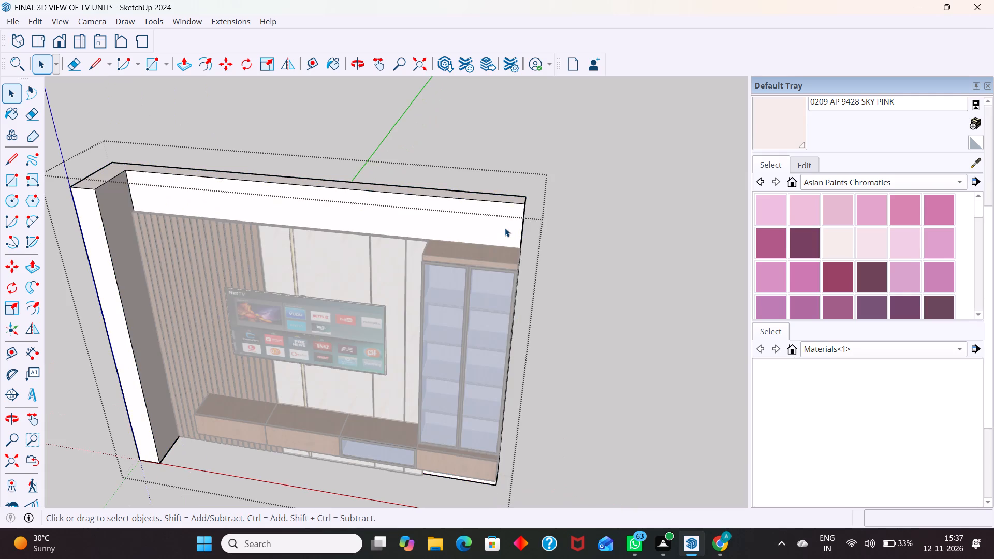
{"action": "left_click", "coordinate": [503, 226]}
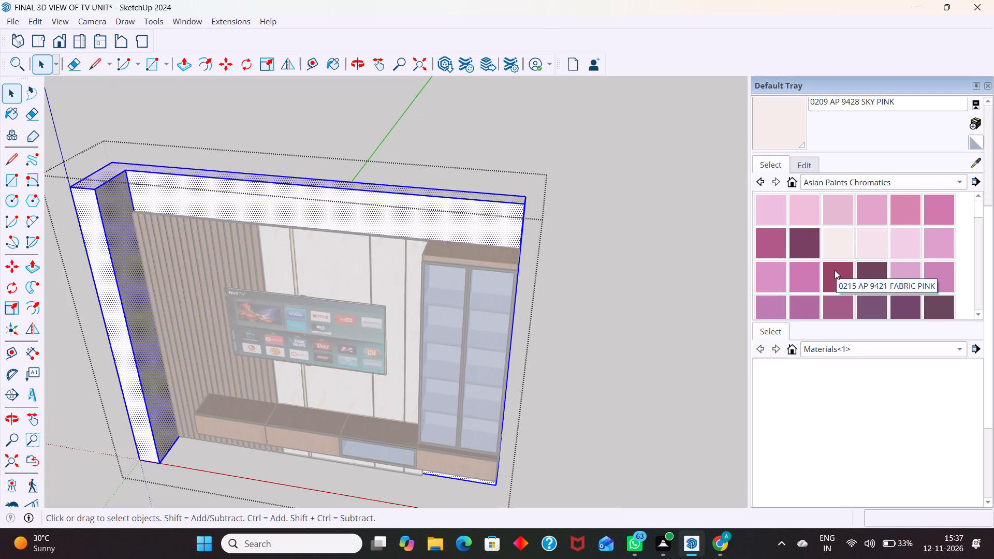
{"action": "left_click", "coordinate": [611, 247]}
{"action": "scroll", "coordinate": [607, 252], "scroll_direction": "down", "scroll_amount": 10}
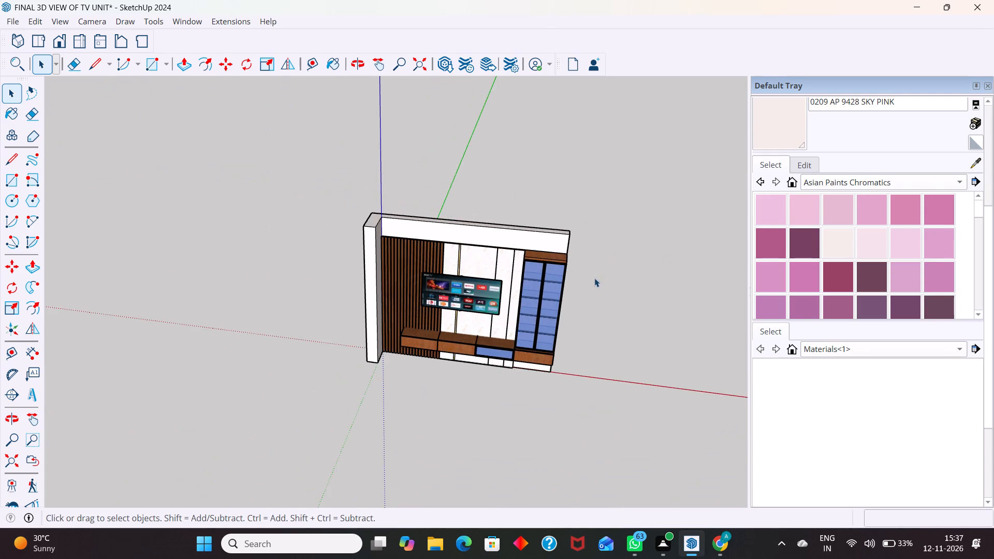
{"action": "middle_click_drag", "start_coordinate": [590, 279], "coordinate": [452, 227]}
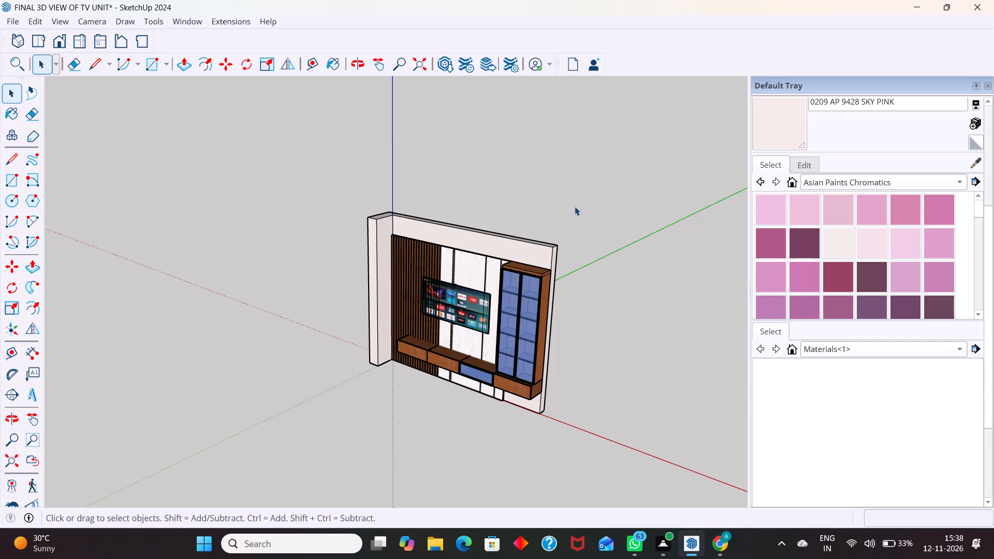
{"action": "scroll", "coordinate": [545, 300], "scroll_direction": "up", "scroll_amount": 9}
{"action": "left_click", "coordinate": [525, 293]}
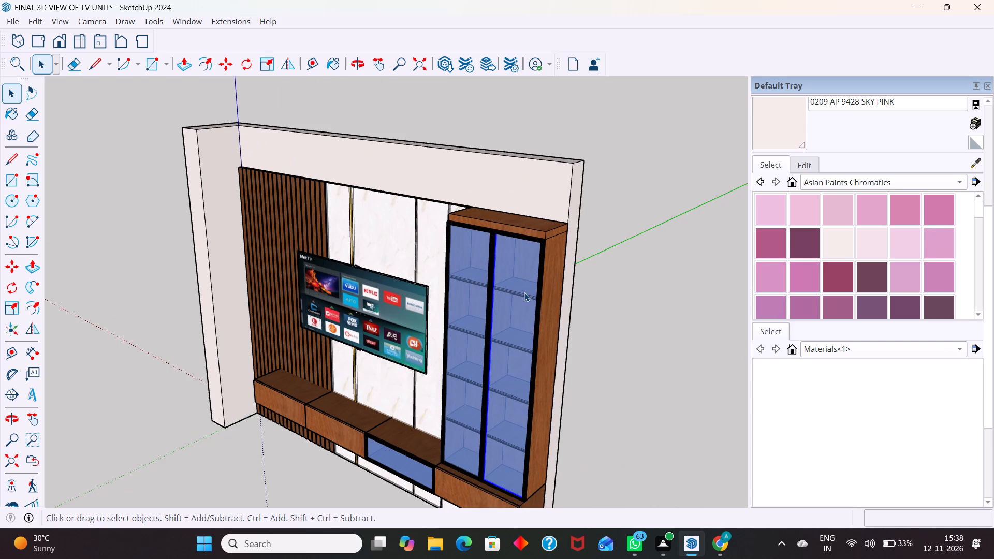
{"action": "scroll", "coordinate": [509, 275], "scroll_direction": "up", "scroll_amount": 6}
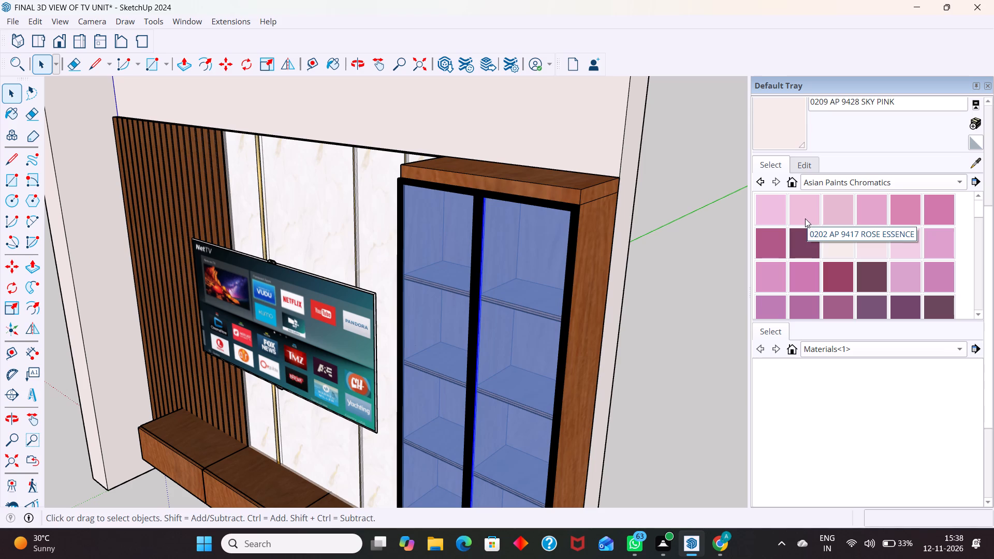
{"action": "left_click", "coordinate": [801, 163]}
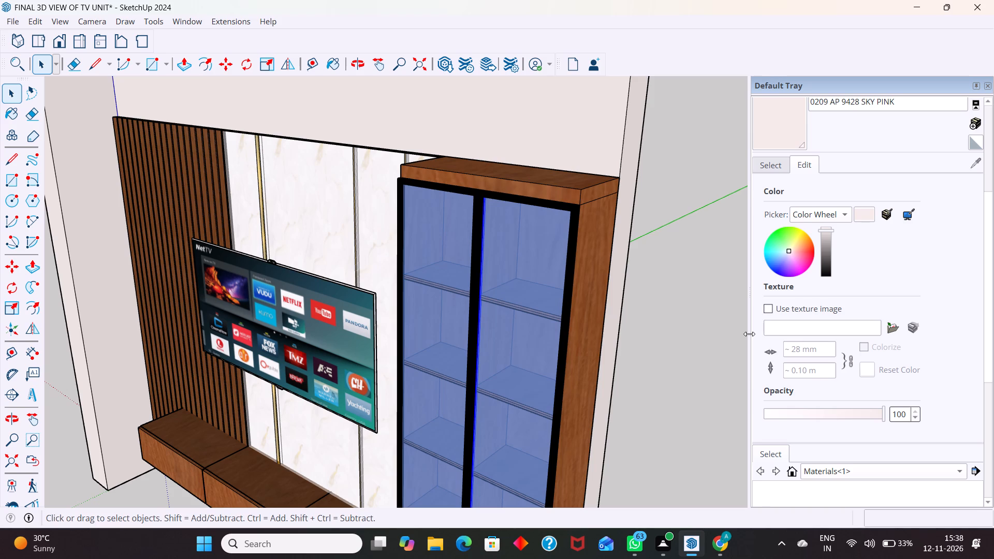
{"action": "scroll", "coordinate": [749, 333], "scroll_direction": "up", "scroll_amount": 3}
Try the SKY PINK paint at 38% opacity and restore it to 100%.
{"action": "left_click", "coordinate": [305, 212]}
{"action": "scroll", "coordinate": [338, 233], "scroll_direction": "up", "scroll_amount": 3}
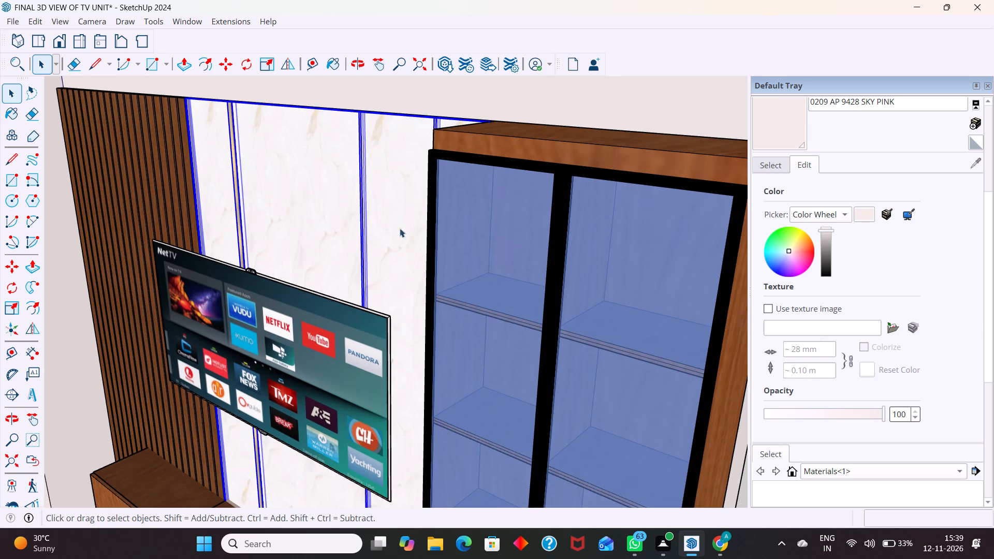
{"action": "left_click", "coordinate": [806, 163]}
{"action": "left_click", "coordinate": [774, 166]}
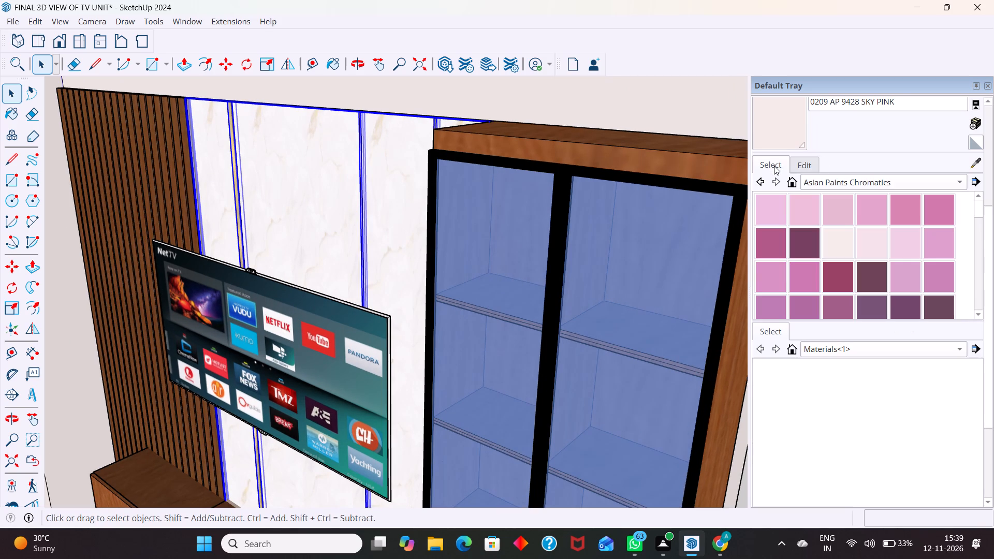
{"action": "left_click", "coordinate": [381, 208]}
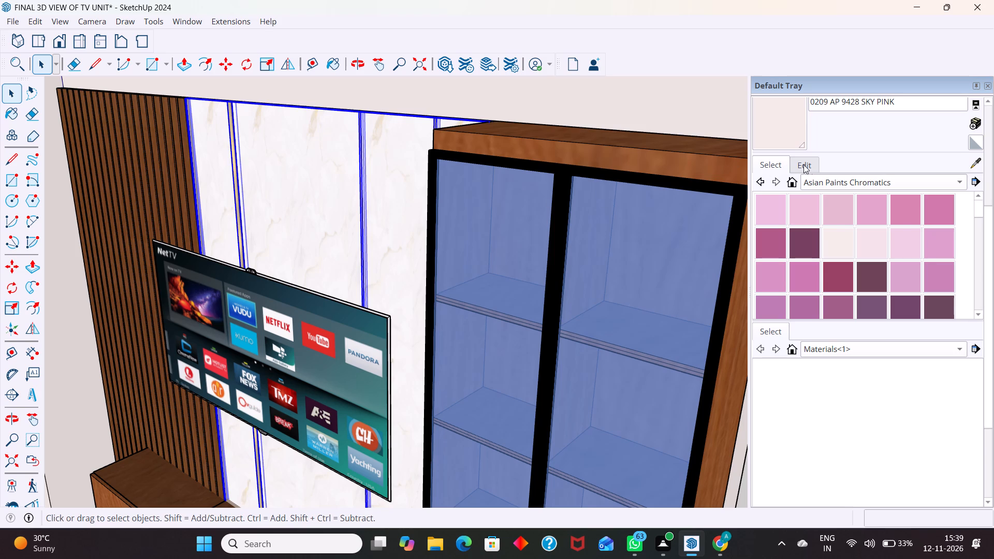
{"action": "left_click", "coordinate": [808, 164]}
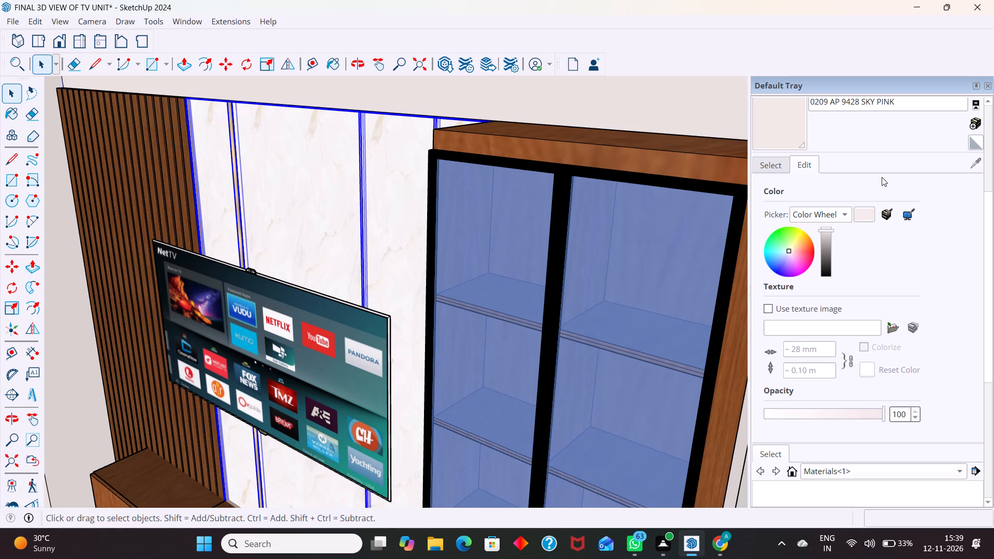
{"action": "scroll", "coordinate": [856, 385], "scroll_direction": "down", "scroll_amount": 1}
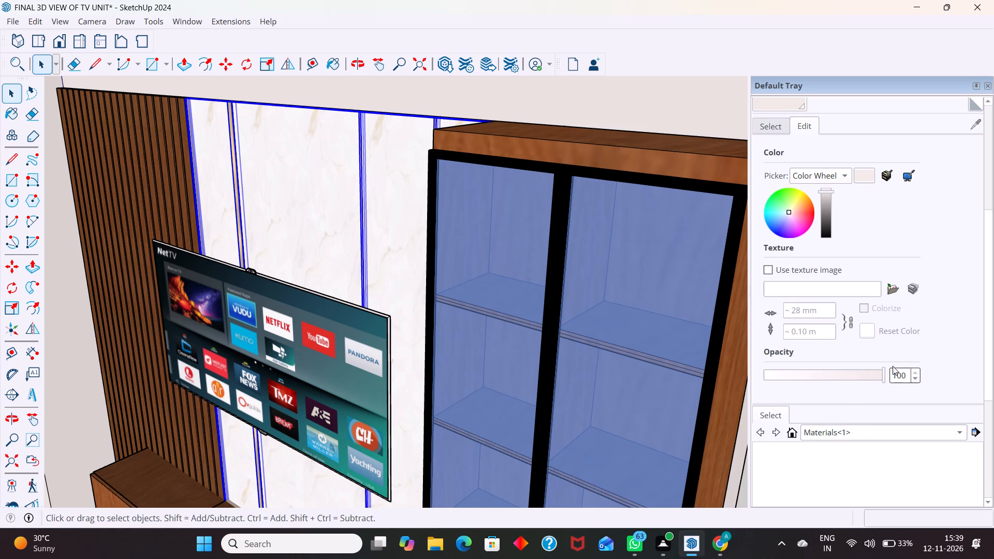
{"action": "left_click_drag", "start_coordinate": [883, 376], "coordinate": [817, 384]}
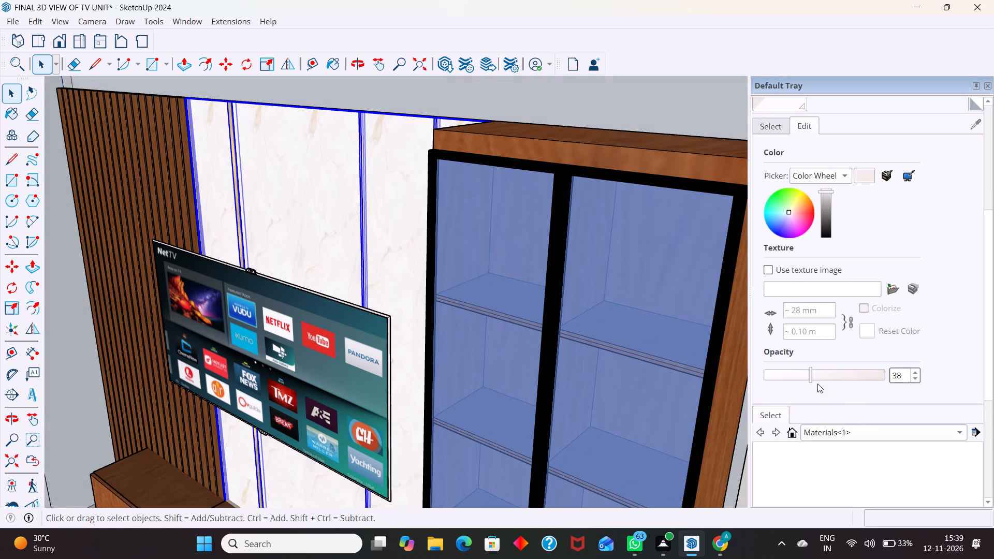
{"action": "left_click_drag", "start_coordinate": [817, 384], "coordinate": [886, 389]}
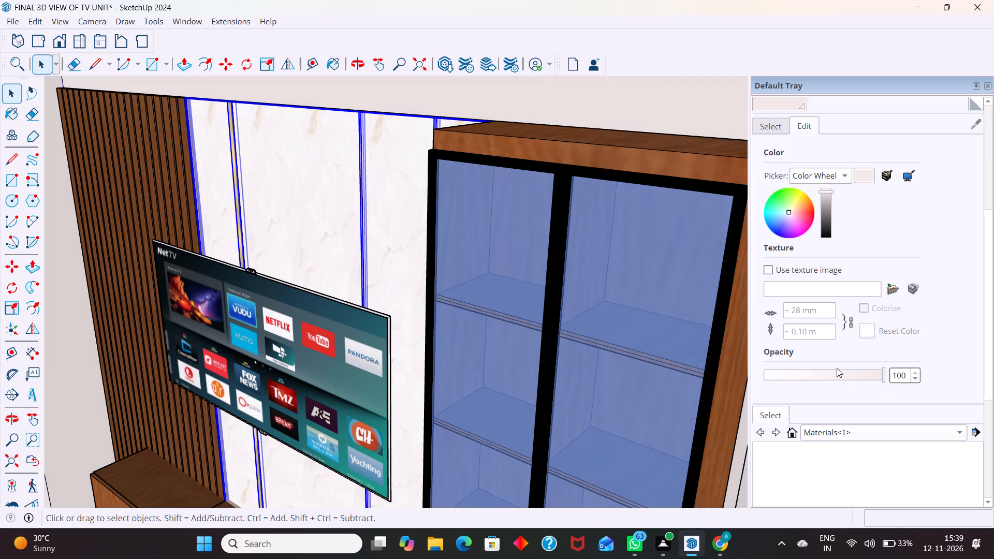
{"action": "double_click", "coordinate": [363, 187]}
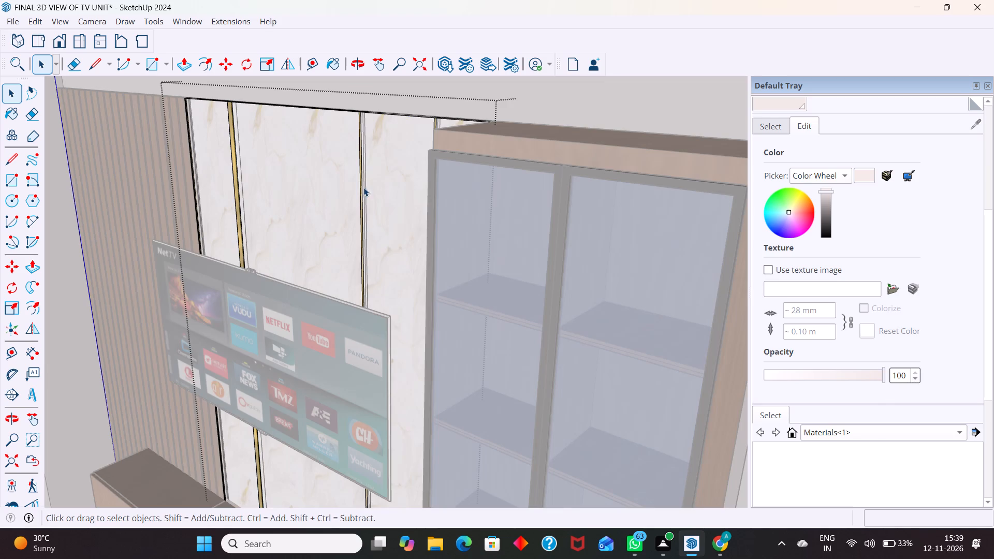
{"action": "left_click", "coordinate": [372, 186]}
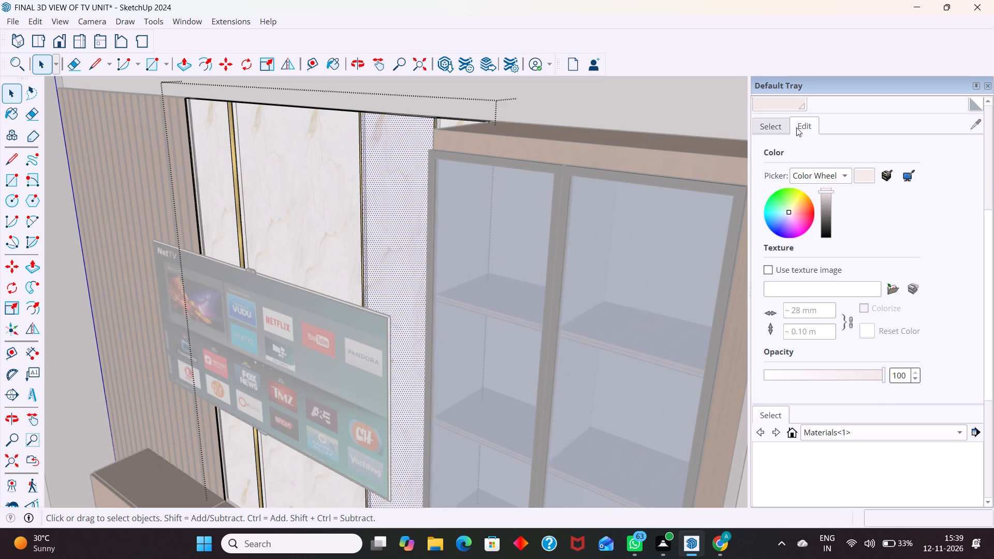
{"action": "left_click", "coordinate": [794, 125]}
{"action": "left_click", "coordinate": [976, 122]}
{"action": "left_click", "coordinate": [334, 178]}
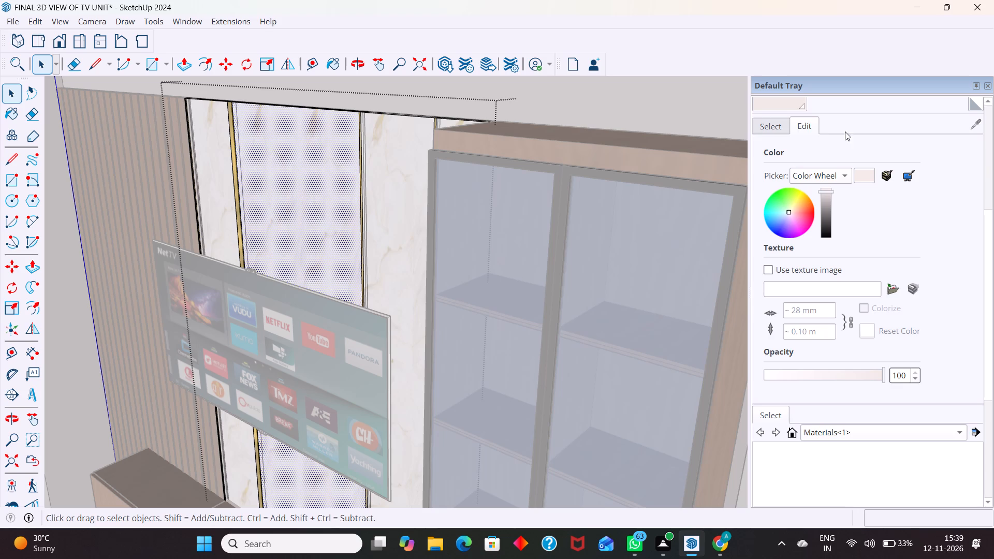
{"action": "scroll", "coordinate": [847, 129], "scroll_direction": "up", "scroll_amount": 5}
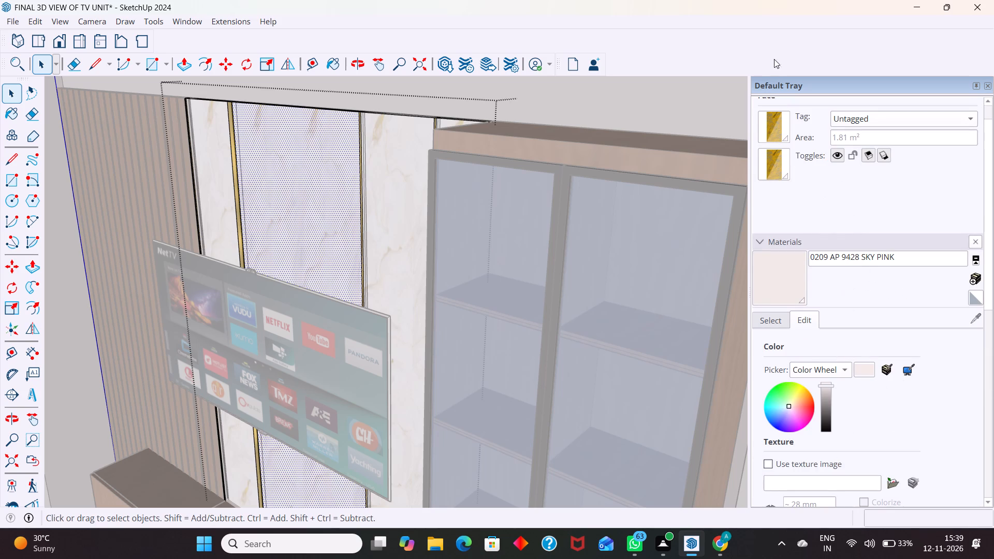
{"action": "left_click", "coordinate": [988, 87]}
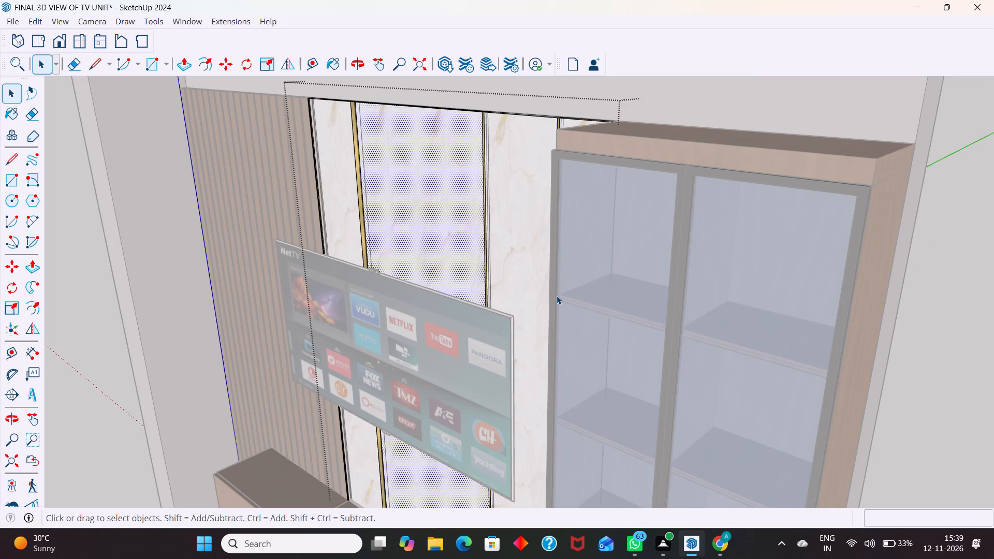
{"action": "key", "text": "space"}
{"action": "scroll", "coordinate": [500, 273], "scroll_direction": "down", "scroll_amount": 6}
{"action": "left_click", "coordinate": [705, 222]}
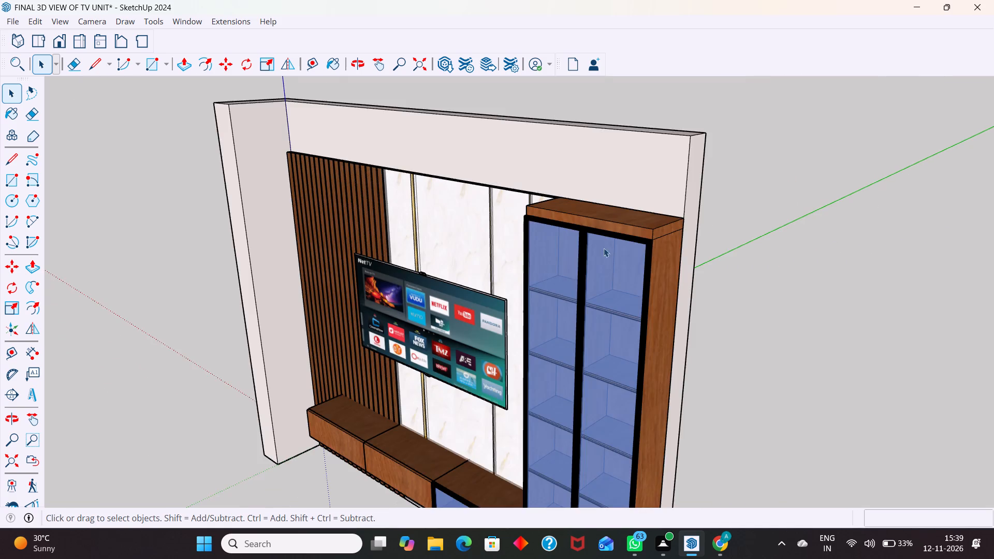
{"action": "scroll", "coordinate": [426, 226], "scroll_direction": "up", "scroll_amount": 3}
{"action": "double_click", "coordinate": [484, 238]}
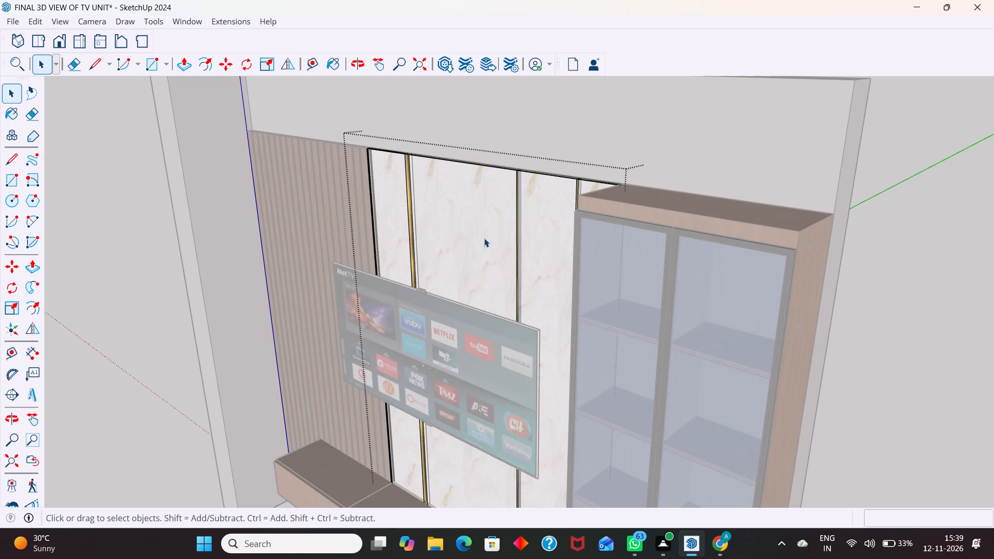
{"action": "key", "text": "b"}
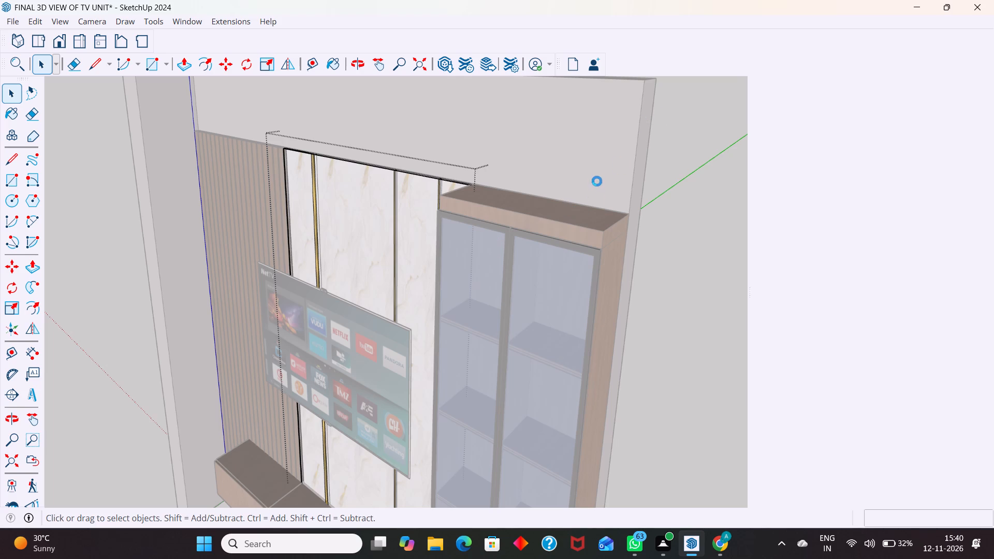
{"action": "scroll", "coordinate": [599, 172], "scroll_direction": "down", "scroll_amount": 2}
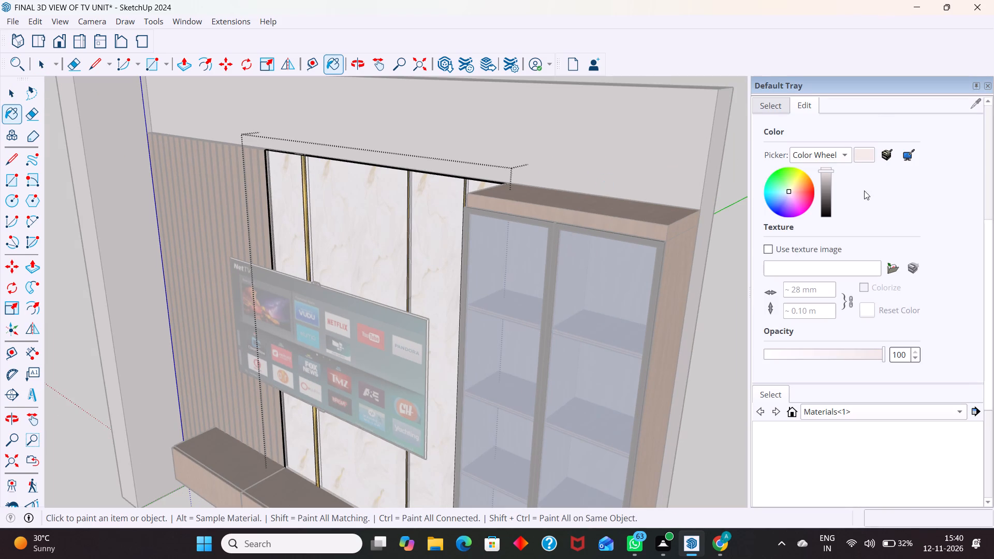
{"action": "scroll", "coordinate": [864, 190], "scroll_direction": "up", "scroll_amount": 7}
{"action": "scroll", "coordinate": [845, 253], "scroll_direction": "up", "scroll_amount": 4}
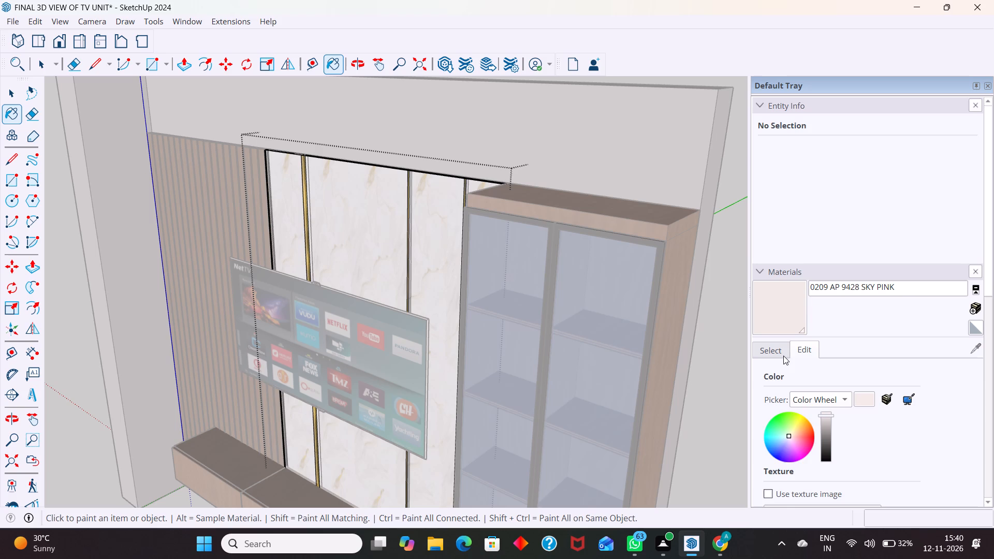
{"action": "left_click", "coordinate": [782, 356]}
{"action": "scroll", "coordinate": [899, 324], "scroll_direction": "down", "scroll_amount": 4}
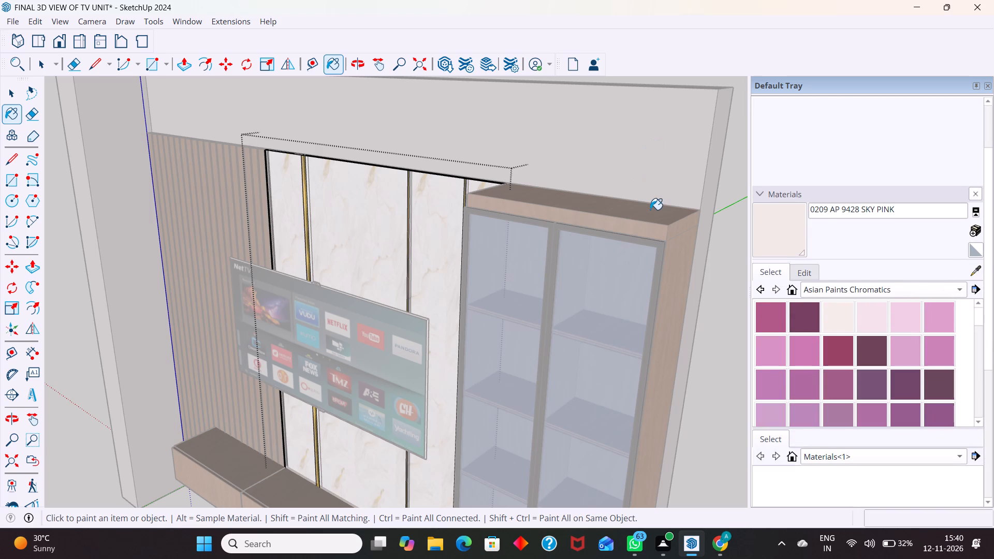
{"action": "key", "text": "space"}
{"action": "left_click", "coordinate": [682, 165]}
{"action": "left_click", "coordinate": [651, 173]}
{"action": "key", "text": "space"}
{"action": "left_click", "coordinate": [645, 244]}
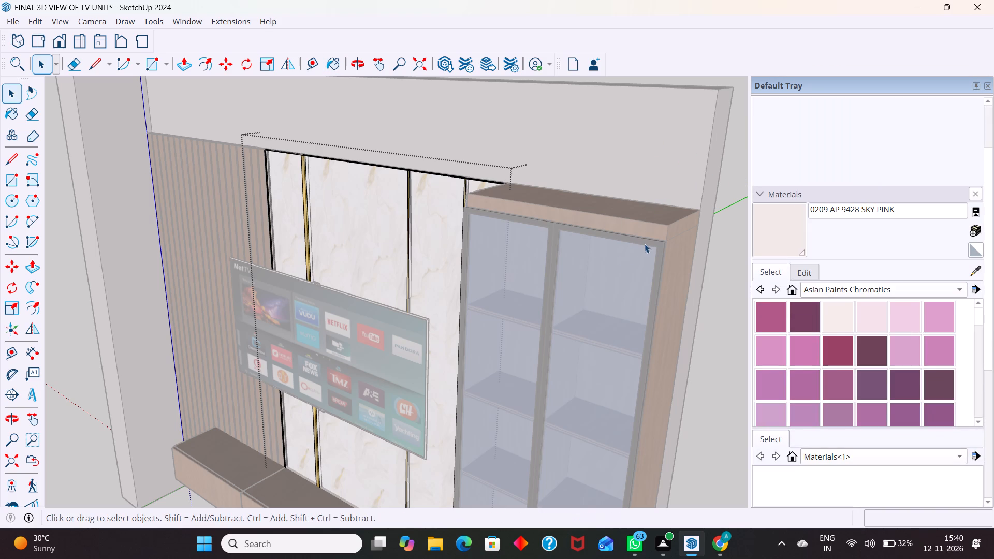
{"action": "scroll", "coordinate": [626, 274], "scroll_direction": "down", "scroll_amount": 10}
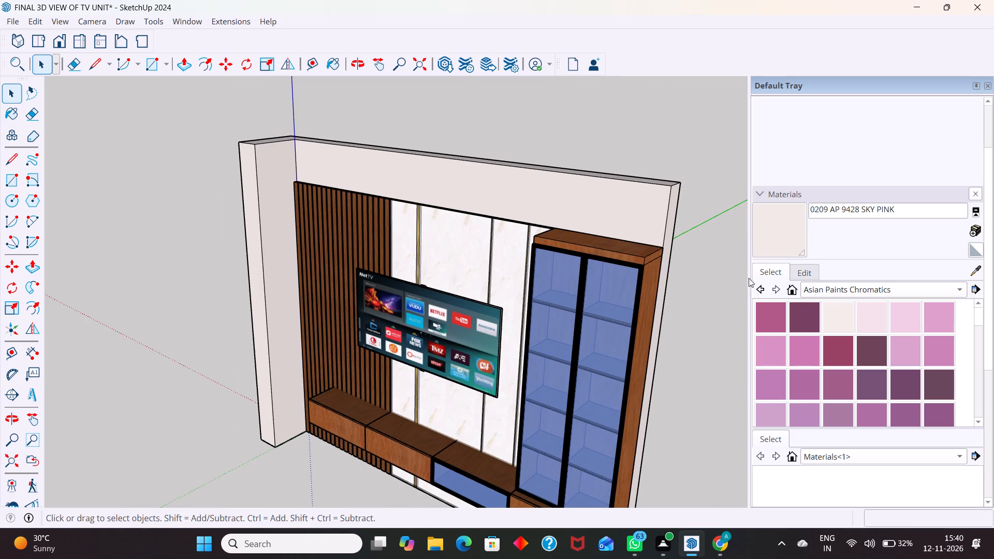
Sample the material of the marble panels behind the TV and open its colour for editing in RGB values.
{"action": "left_click", "coordinate": [457, 243]}
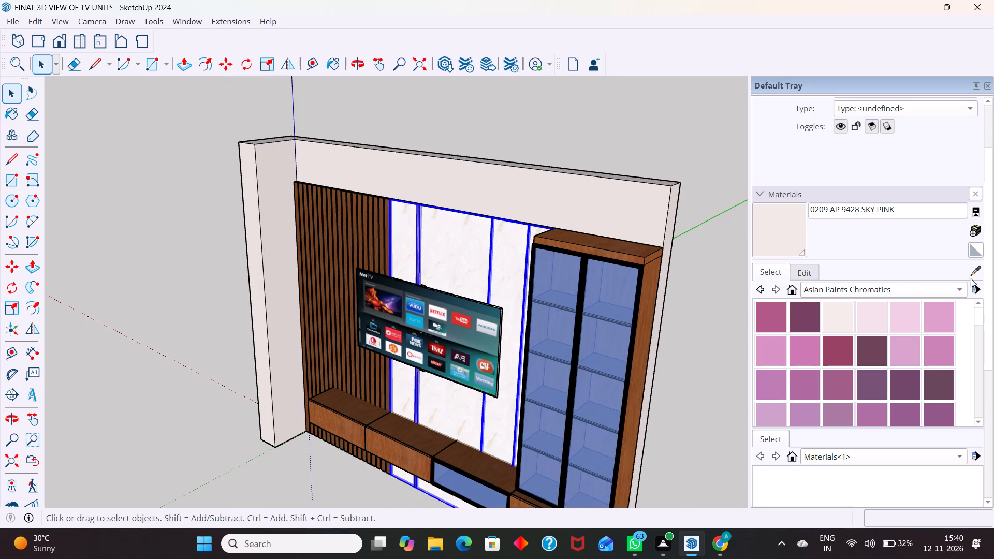
{"action": "left_click", "coordinate": [976, 270]}
{"action": "left_click", "coordinate": [444, 247]}
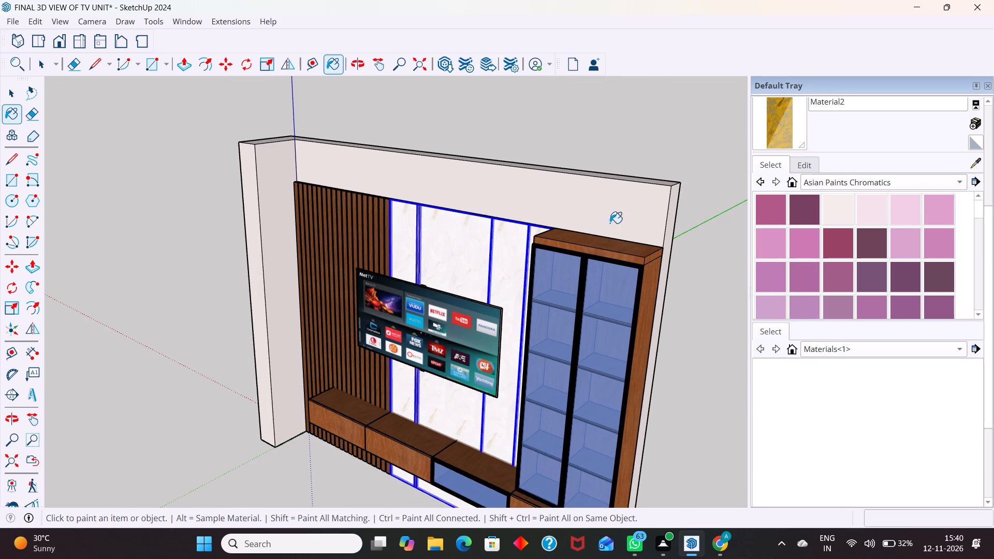
{"action": "left_click", "coordinate": [805, 163]}
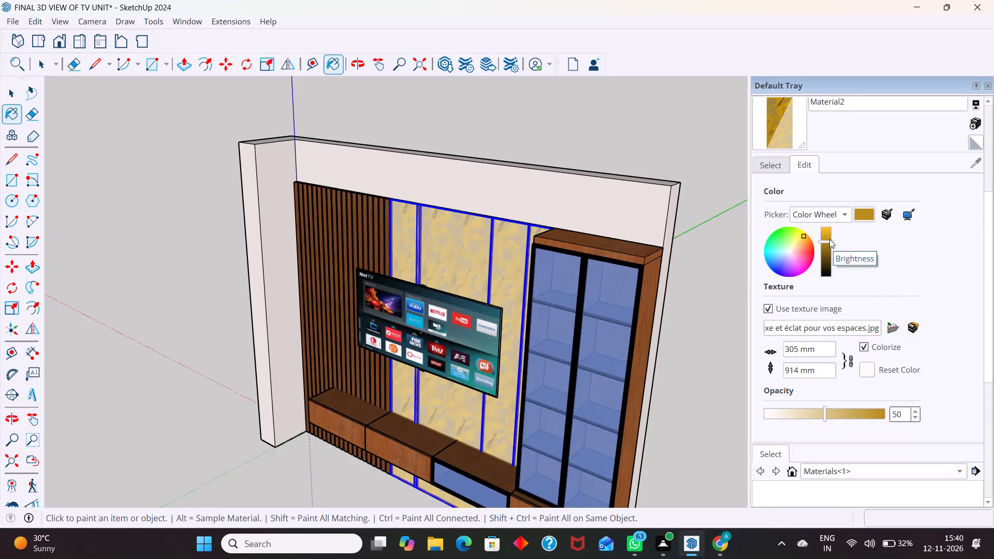
{"action": "left_click", "coordinate": [858, 213]}
{"action": "left_click", "coordinate": [843, 216]}
{"action": "left_click", "coordinate": [830, 228]}
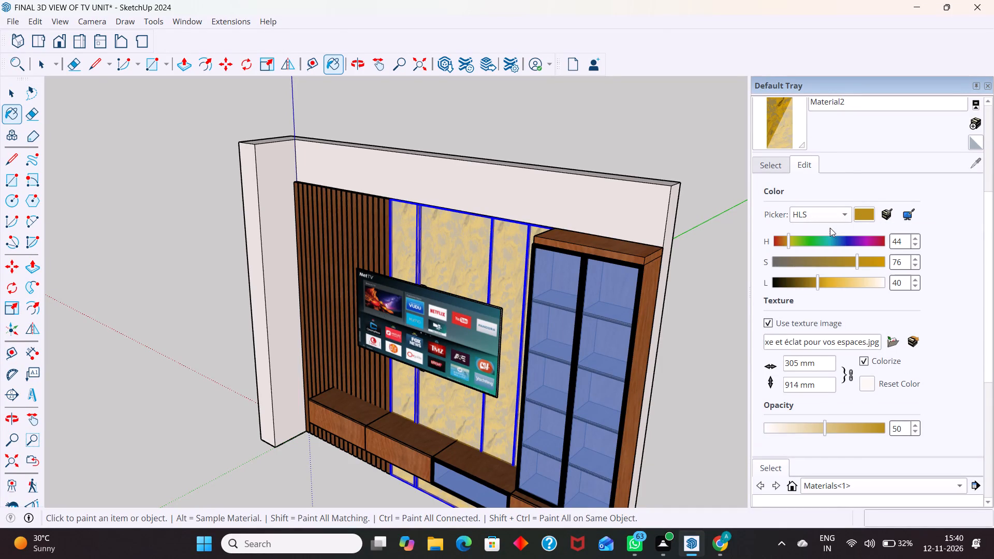
{"action": "left_click", "coordinate": [849, 213]}
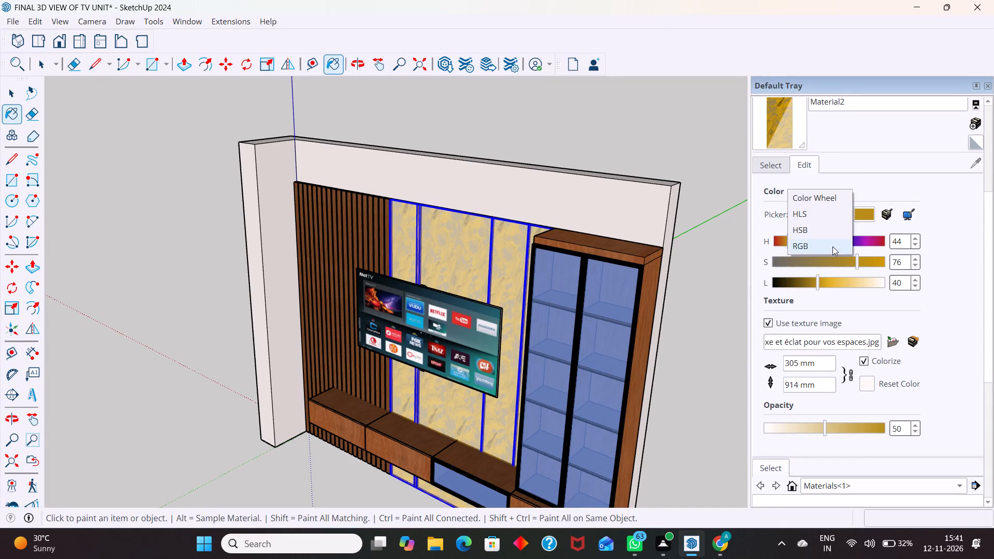
{"action": "left_click", "coordinate": [832, 246]}
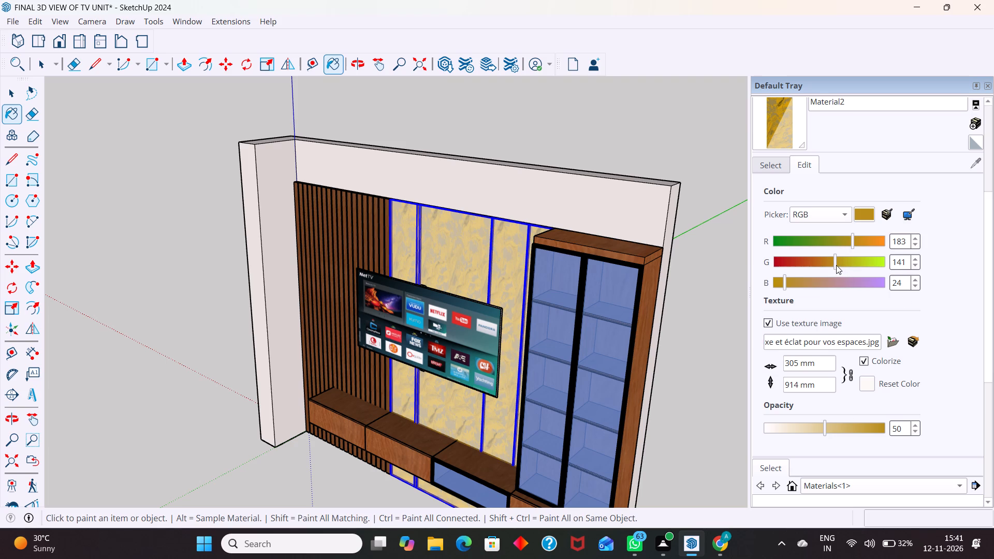
Reduce the green and red values of the marble panels' material colour to 0.
{"action": "left_click_drag", "start_coordinate": [836, 265], "coordinate": [744, 279]}
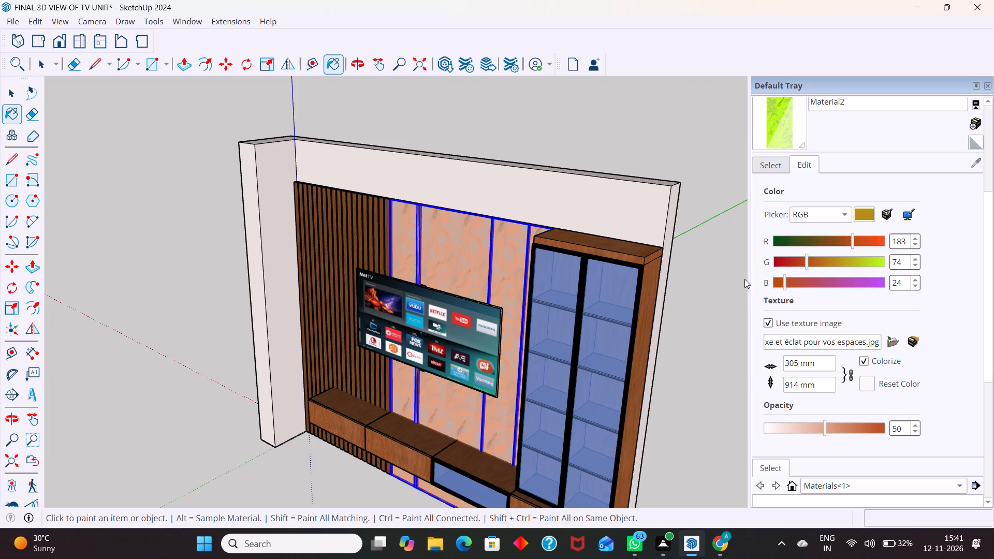
{"action": "left_click_drag", "start_coordinate": [744, 279], "coordinate": [737, 281]}
{"action": "left_click_drag", "start_coordinate": [854, 235], "coordinate": [809, 256]}
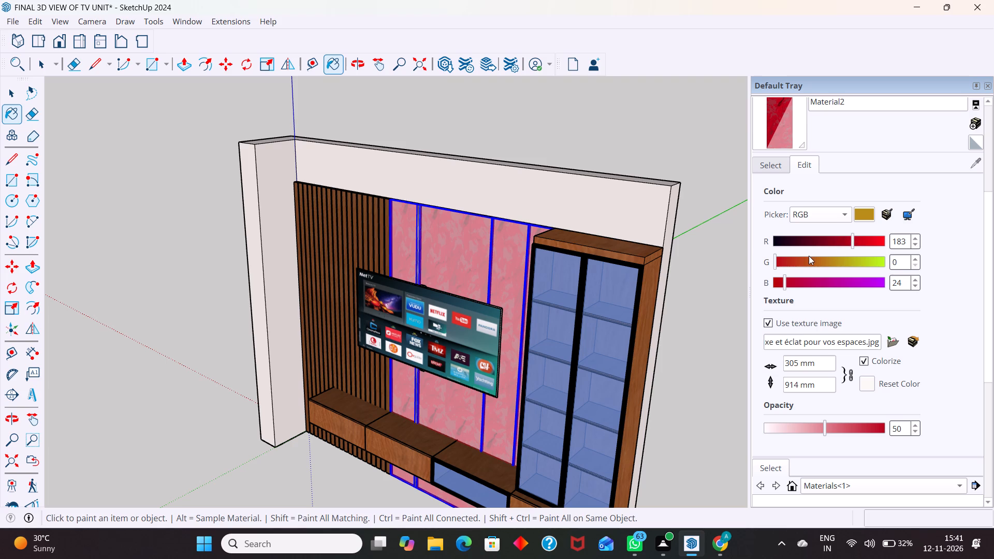
{"action": "left_click_drag", "start_coordinate": [809, 256], "coordinate": [732, 265]}
{"action": "left_click_drag", "start_coordinate": [837, 246], "coordinate": [739, 269]}
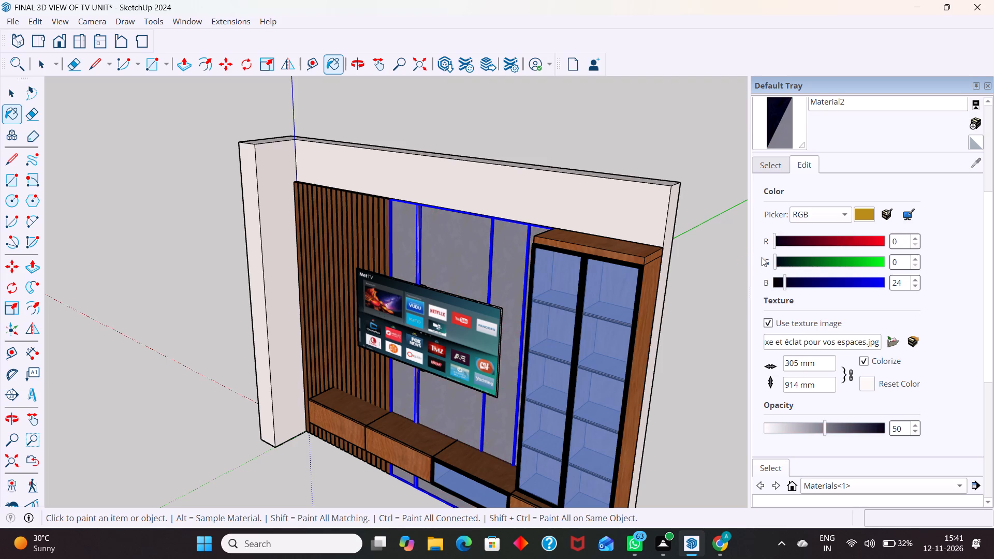
Undo the green and red colour changes made to the marble panels' material.
{"action": "key", "text": "ctrl+z"}
{"action": "key", "text": "ctrl+z"}
{"action": "key", "text": "ctrl+z"}
{"action": "key", "text": "ctrl+z"}
{"action": "key", "text": "z"}
{"action": "key", "text": "ctrl+z"}
{"action": "key", "text": "ctrl+z"}
{"action": "key", "text": "ctrl+z"}
{"action": "key", "text": "ctrl+z"}
{"action": "key", "text": "space"}
{"action": "key", "text": "ctrl+z"}
{"action": "key", "text": "space"}
{"action": "key", "text": "space"}
{"action": "key", "text": "space"}
{"action": "key", "text": "Escape"}
{"action": "key", "text": "space"}
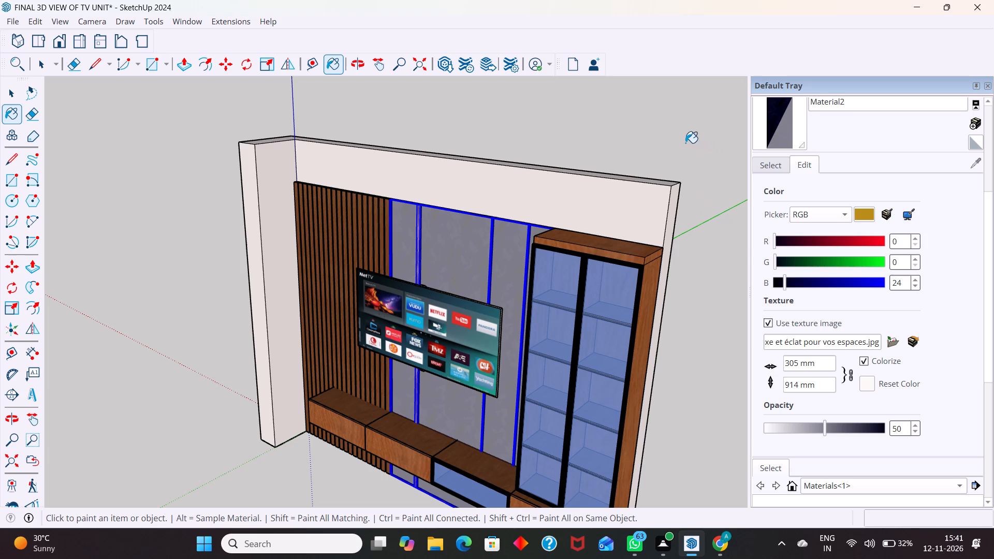
{"action": "left_click", "coordinate": [718, 153]}
{"action": "key", "text": "space"}
{"action": "key", "text": "space"}
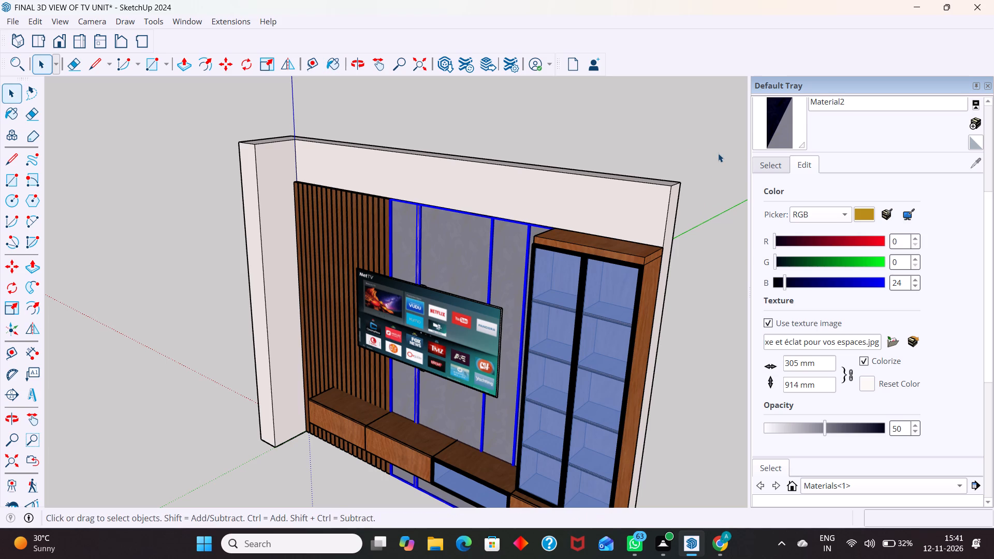
{"action": "key", "text": "ctrl+z"}
{"action": "key", "text": "ctrl+z"}
{"action": "key", "text": "ctrl+z"}
{"action": "key", "text": "ctrl+z"}
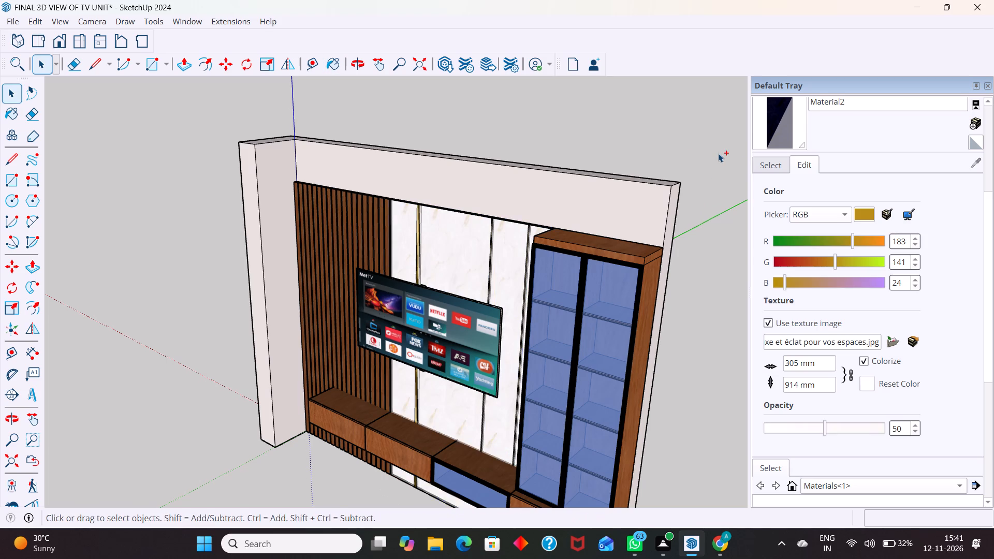
{"action": "key", "text": "space"}
{"action": "left_click", "coordinate": [710, 159]}
Open the tall cabinet's right-hand glass door group, sample the glass material and open its colour for editing.
{"action": "left_click", "coordinate": [976, 164]}
{"action": "left_click", "coordinate": [607, 296]}
{"action": "scroll", "coordinate": [620, 302], "scroll_direction": "up", "scroll_amount": 12}
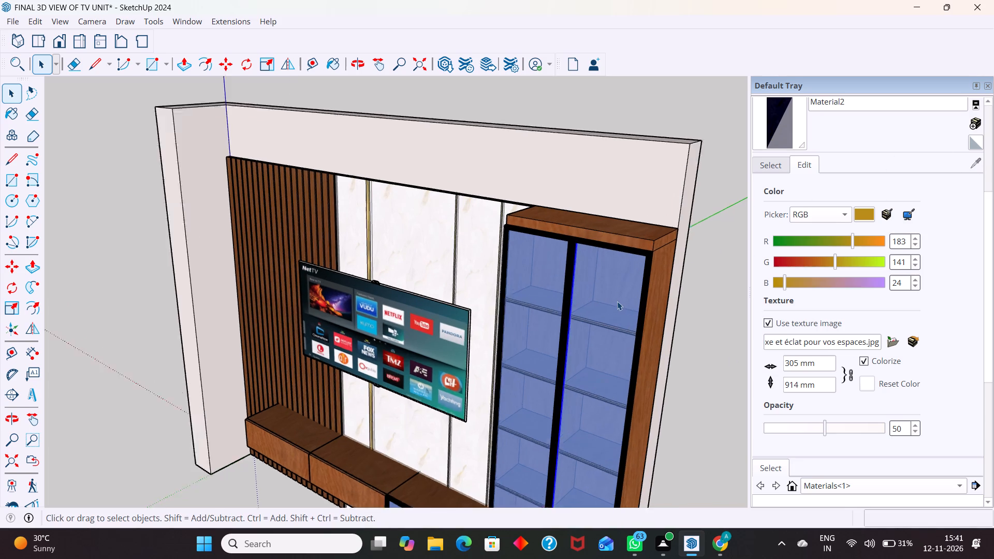
{"action": "scroll", "coordinate": [617, 301], "scroll_direction": "up", "scroll_amount": 2}
{"action": "left_click", "coordinate": [974, 161]}
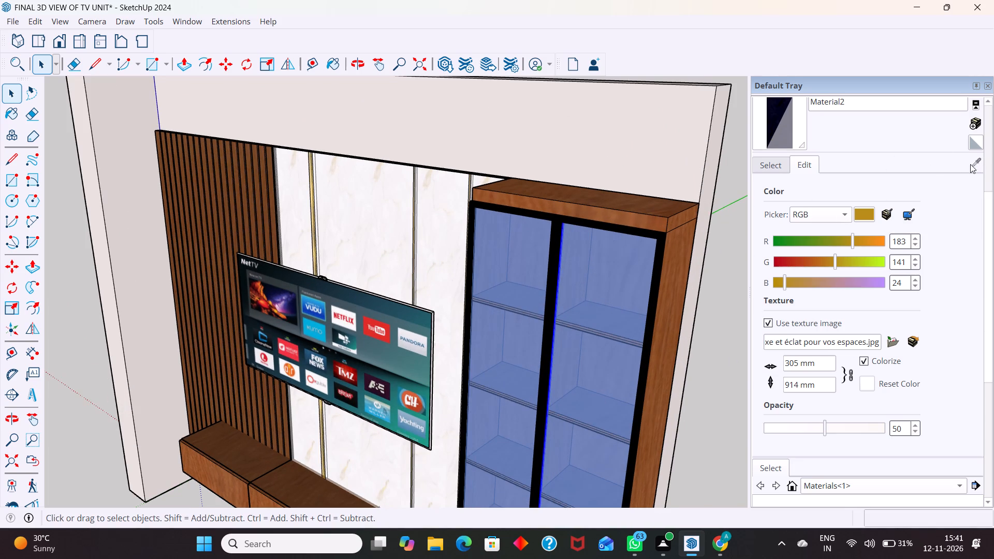
{"action": "left_click", "coordinate": [613, 274]}
{"action": "scroll", "coordinate": [871, 154], "scroll_direction": "up", "scroll_amount": 4}
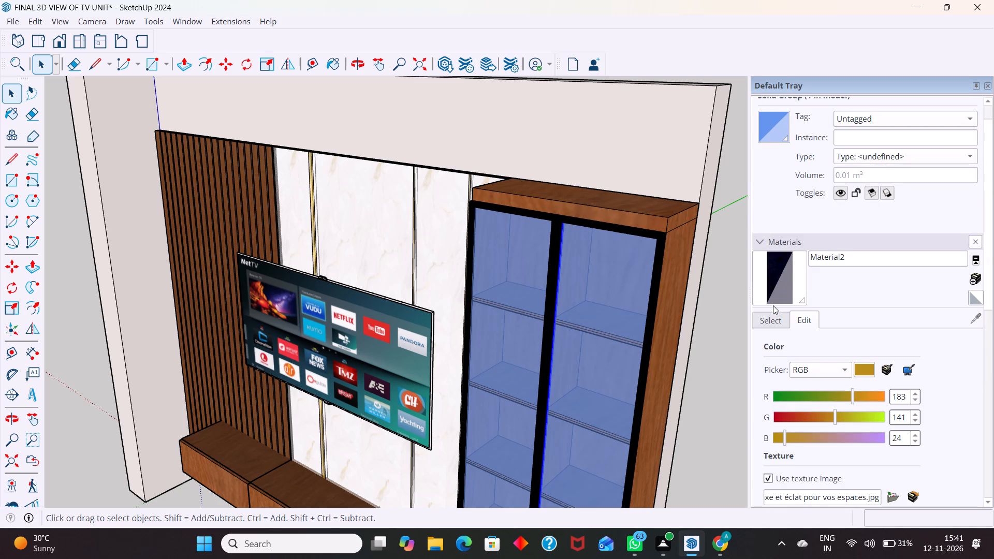
{"action": "left_click", "coordinate": [768, 318]}
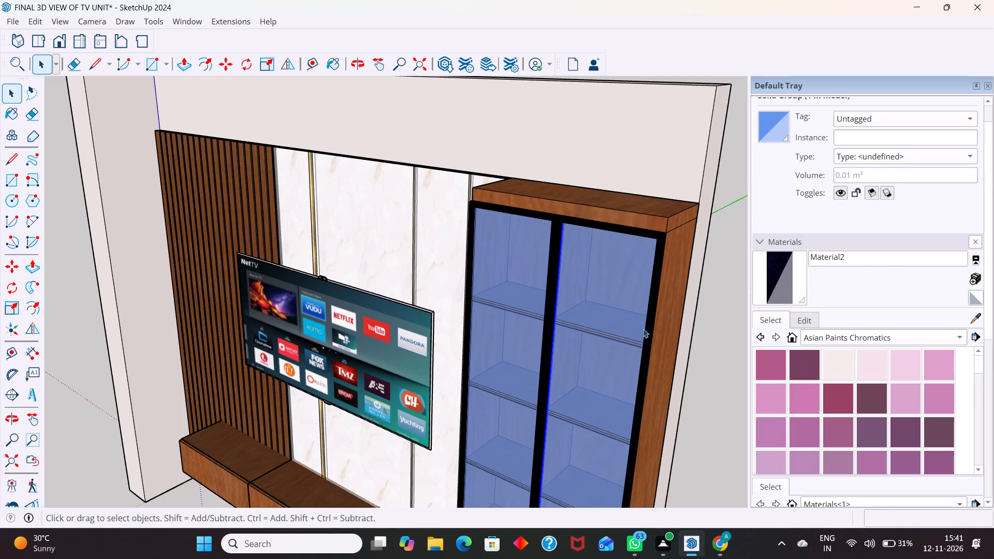
{"action": "double_click", "coordinate": [613, 307]}
{"action": "left_click", "coordinate": [613, 307]}
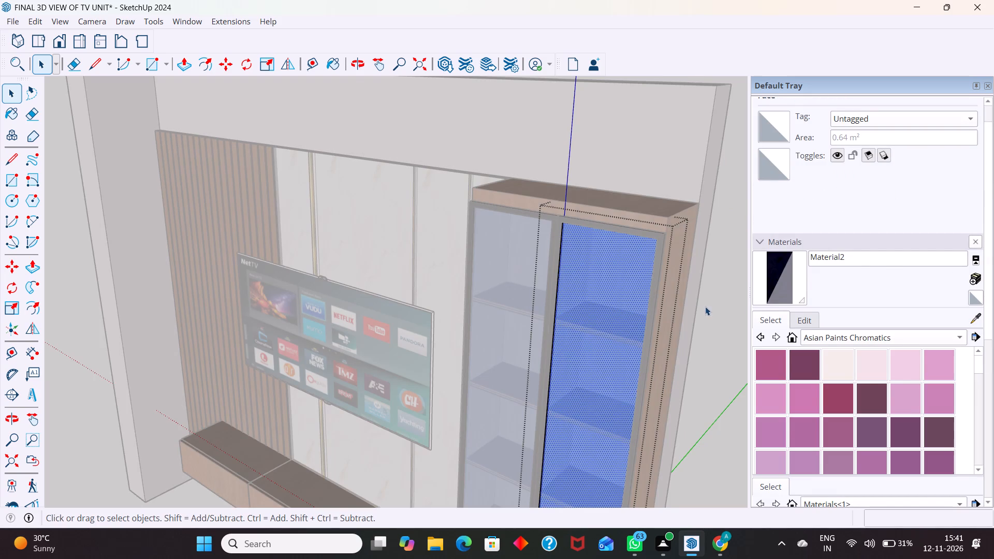
{"action": "left_click", "coordinate": [605, 290]}
{"action": "left_click", "coordinate": [972, 318]}
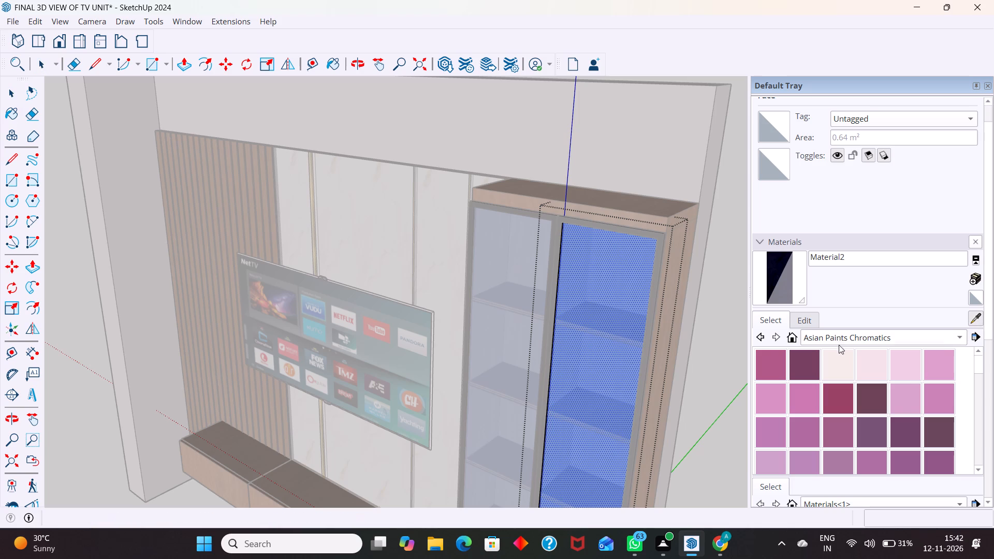
{"action": "left_click", "coordinate": [600, 291]}
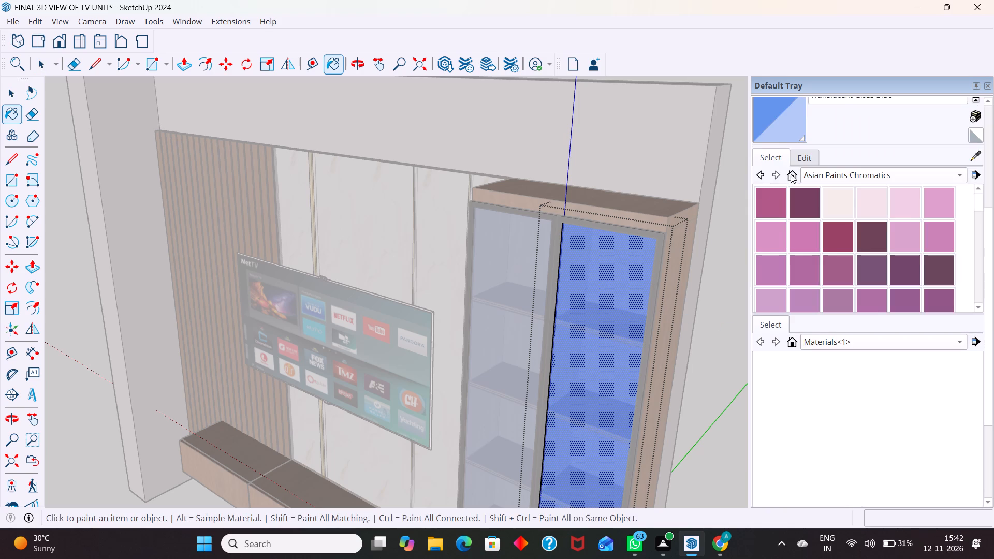
{"action": "left_click", "coordinate": [802, 154]}
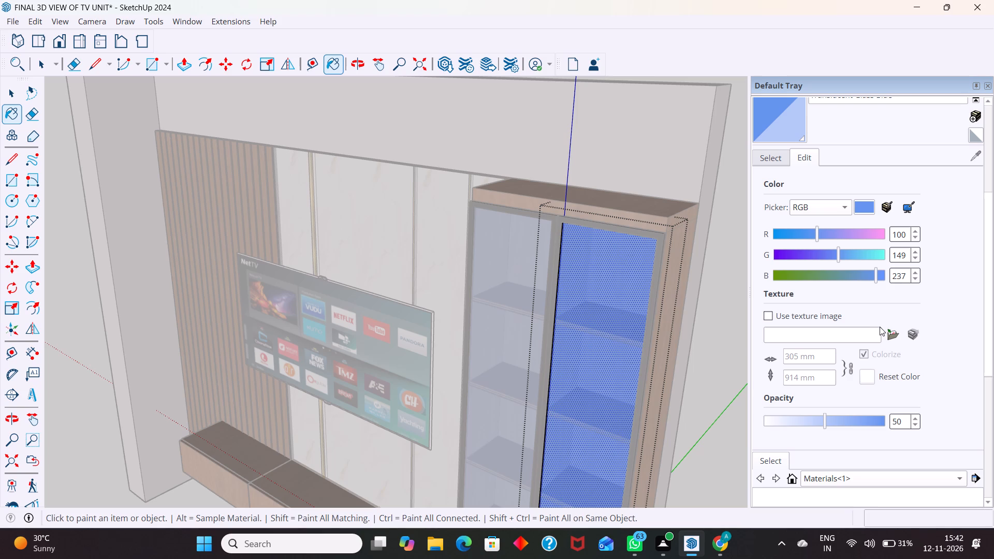
Close the glass door group and examine the whole TV unit from several angles.
{"action": "key", "text": "space"}
{"action": "scroll", "coordinate": [860, 416], "scroll_direction": "down", "scroll_amount": 6}
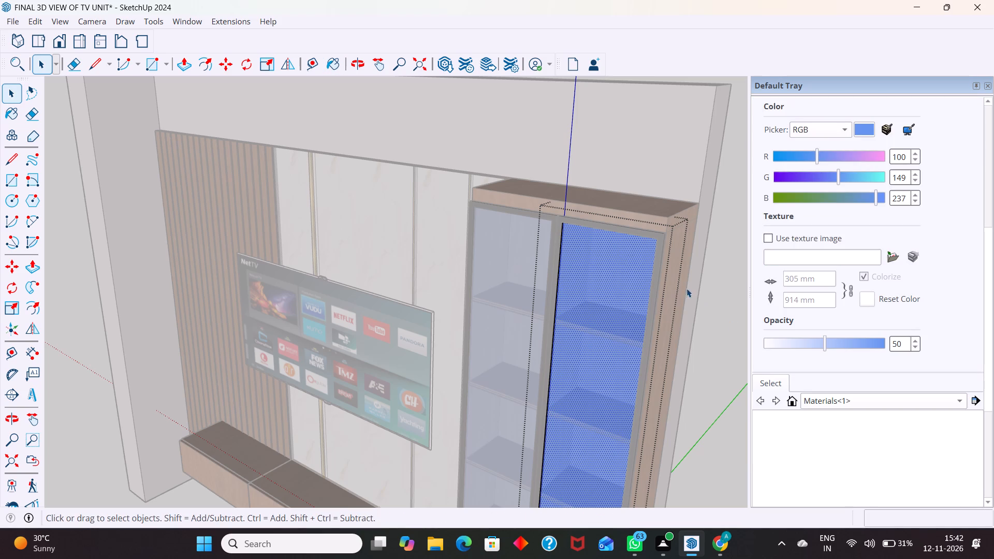
{"action": "scroll", "coordinate": [640, 294], "scroll_direction": "down", "scroll_amount": 10}
{"action": "scroll", "coordinate": [547, 230], "scroll_direction": "down", "scroll_amount": 5}
{"action": "key", "text": "space"}
{"action": "key", "text": "space"}
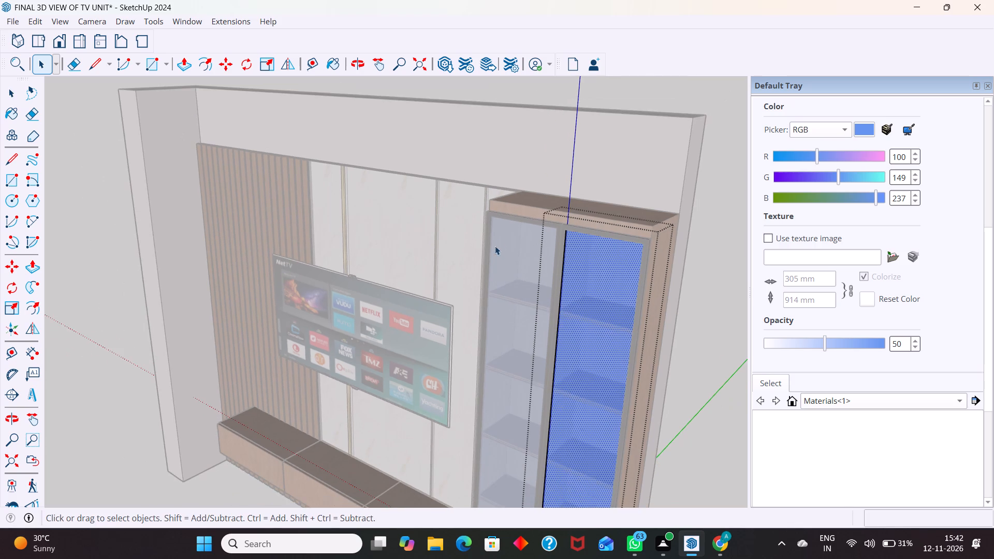
{"action": "scroll", "coordinate": [492, 250], "scroll_direction": "down", "scroll_amount": 10}
{"action": "left_click", "coordinate": [645, 197]}
{"action": "scroll", "coordinate": [510, 249], "scroll_direction": "down", "scroll_amount": 6}
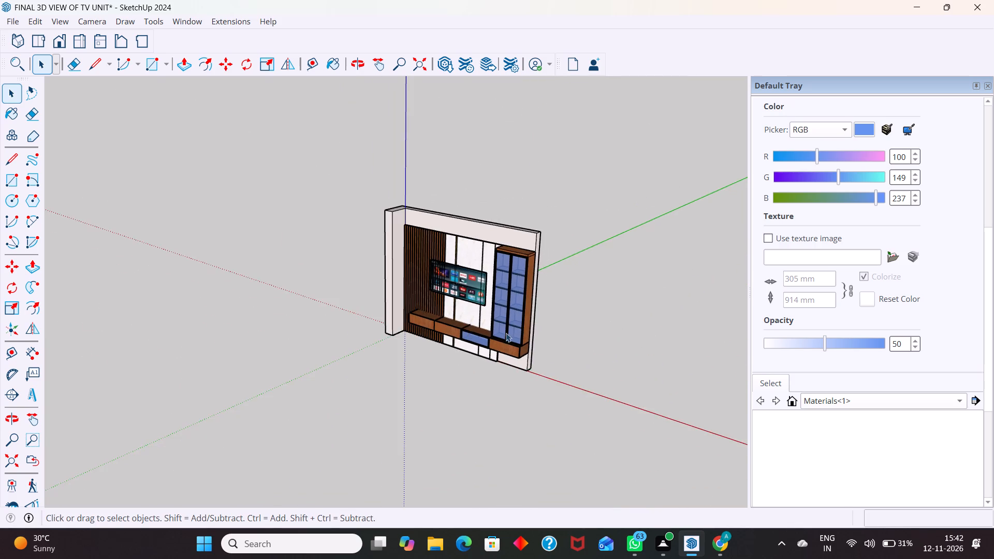
{"action": "middle_click_drag", "start_coordinate": [513, 331], "coordinate": [665, 273]}
{"action": "scroll", "coordinate": [481, 266], "scroll_direction": "up", "scroll_amount": 5}
{"action": "middle_click_drag", "start_coordinate": [493, 271], "coordinate": [485, 387]}
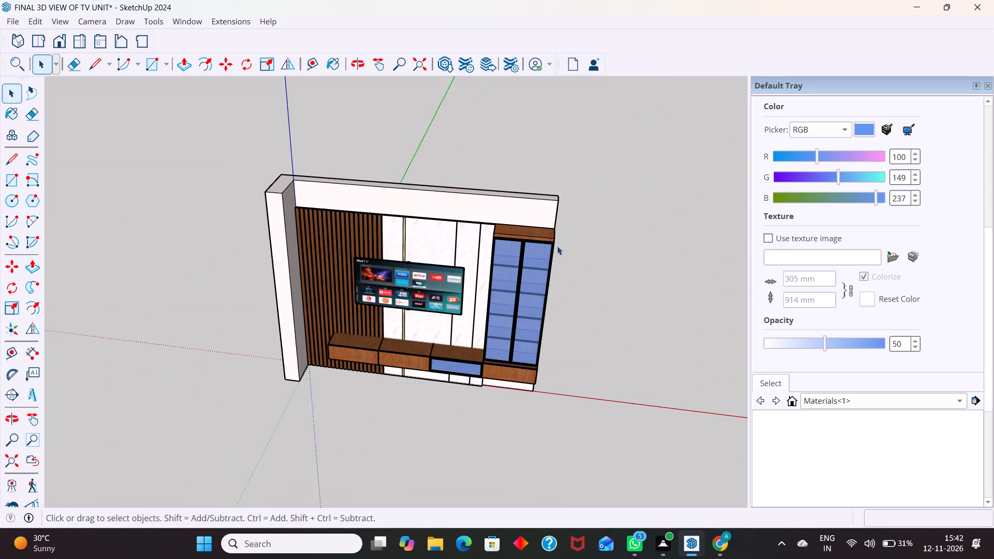
{"action": "scroll", "coordinate": [557, 242], "scroll_direction": "up", "scroll_amount": 5}
{"action": "middle_click_drag", "start_coordinate": [550, 226], "coordinate": [386, 240]}
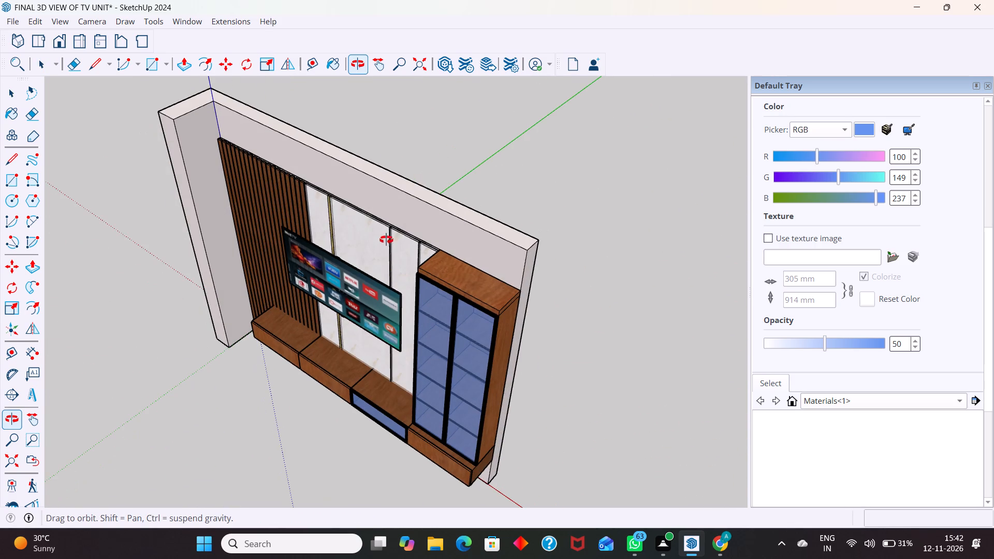
{"action": "middle_click_drag", "start_coordinate": [386, 240], "coordinate": [386, 240]}
{"action": "scroll", "coordinate": [383, 222], "scroll_direction": "up", "scroll_amount": 12}
{"action": "scroll", "coordinate": [434, 287], "scroll_direction": "down", "scroll_amount": 6}
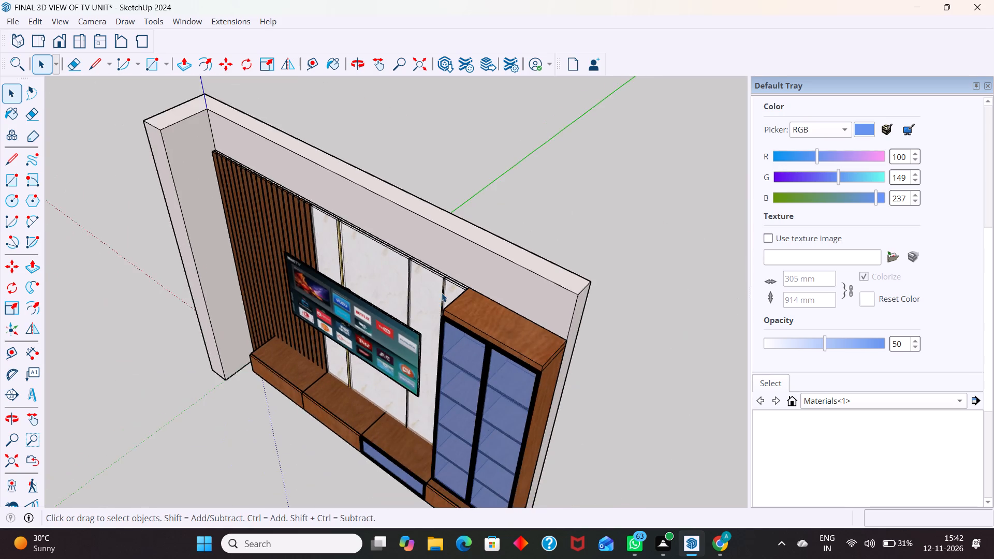
{"action": "scroll", "coordinate": [442, 293], "scroll_direction": "down", "scroll_amount": 6}
{"action": "middle_click_drag", "start_coordinate": [482, 313], "coordinate": [559, 184]}
{"action": "middle_click_drag", "start_coordinate": [502, 321], "coordinate": [566, 316]}
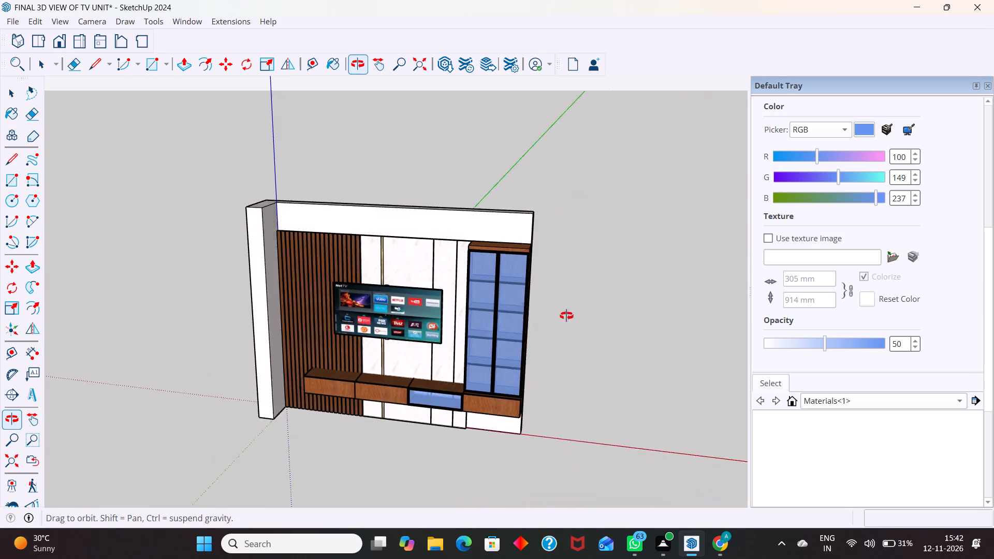
{"action": "middle_click_drag", "start_coordinate": [566, 316], "coordinate": [591, 290]}
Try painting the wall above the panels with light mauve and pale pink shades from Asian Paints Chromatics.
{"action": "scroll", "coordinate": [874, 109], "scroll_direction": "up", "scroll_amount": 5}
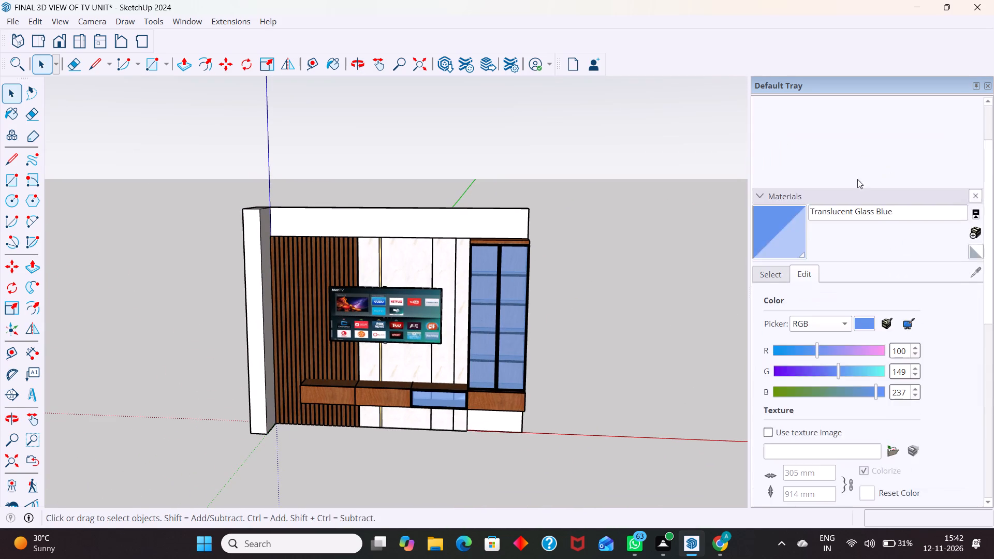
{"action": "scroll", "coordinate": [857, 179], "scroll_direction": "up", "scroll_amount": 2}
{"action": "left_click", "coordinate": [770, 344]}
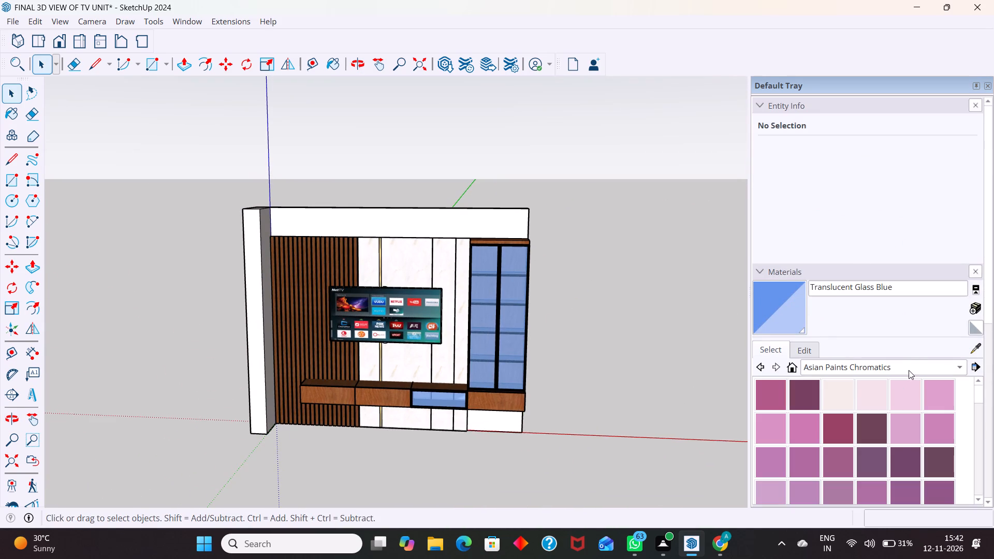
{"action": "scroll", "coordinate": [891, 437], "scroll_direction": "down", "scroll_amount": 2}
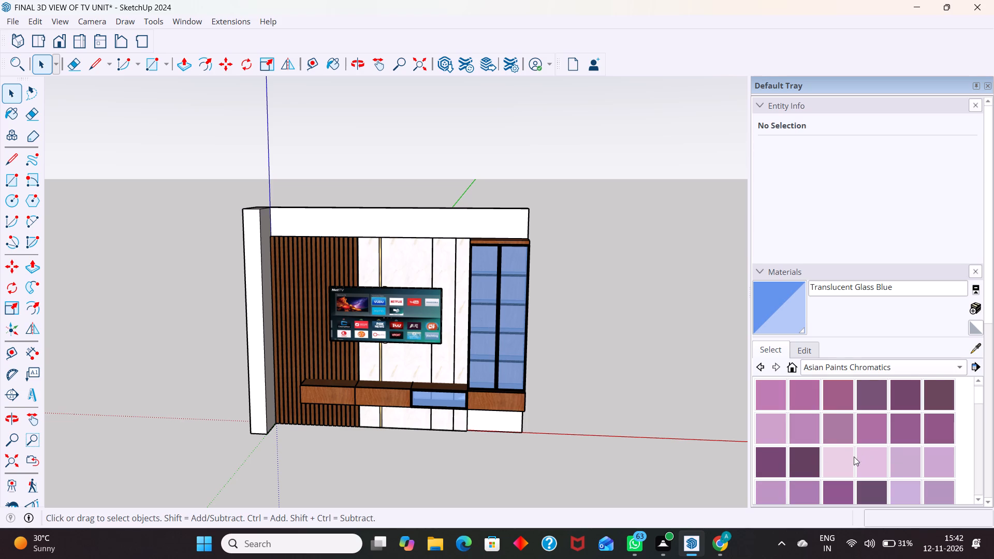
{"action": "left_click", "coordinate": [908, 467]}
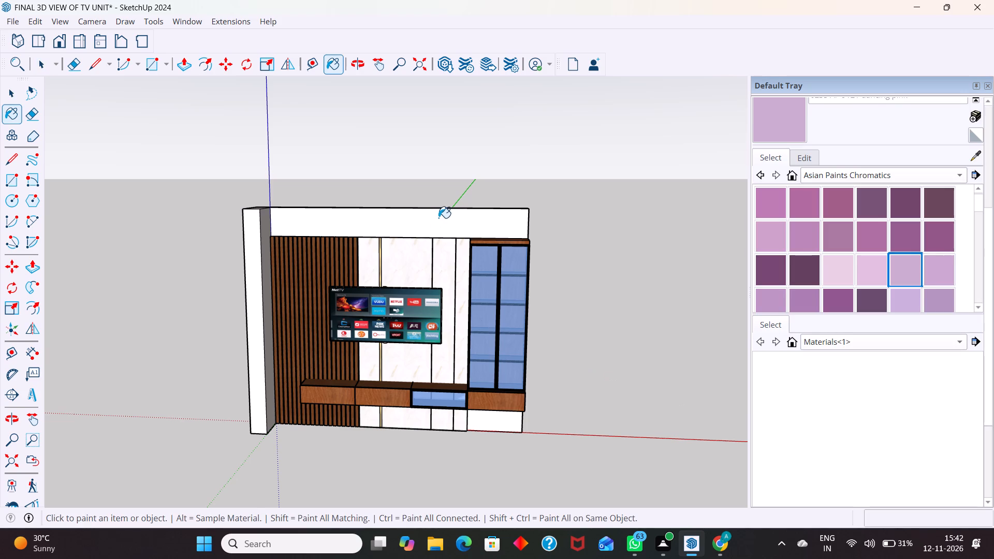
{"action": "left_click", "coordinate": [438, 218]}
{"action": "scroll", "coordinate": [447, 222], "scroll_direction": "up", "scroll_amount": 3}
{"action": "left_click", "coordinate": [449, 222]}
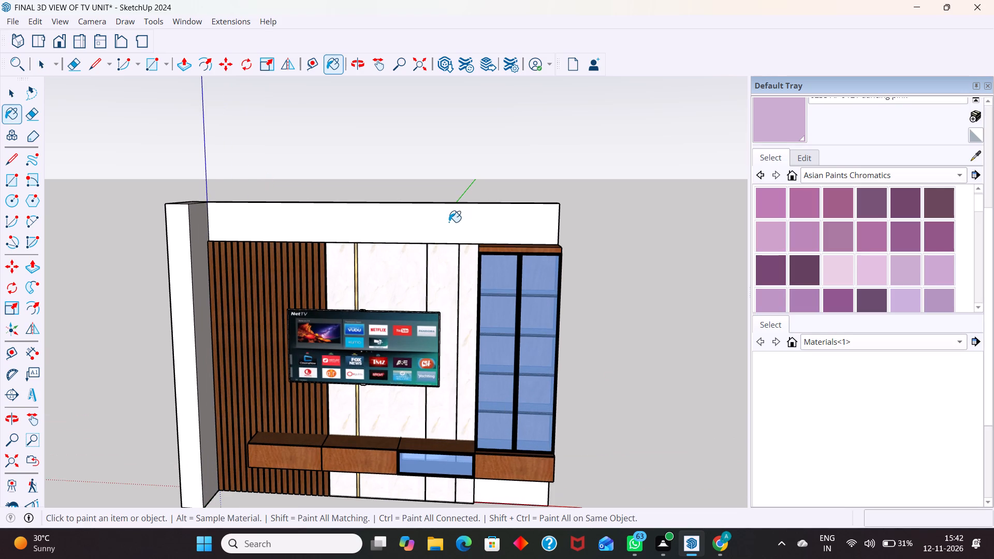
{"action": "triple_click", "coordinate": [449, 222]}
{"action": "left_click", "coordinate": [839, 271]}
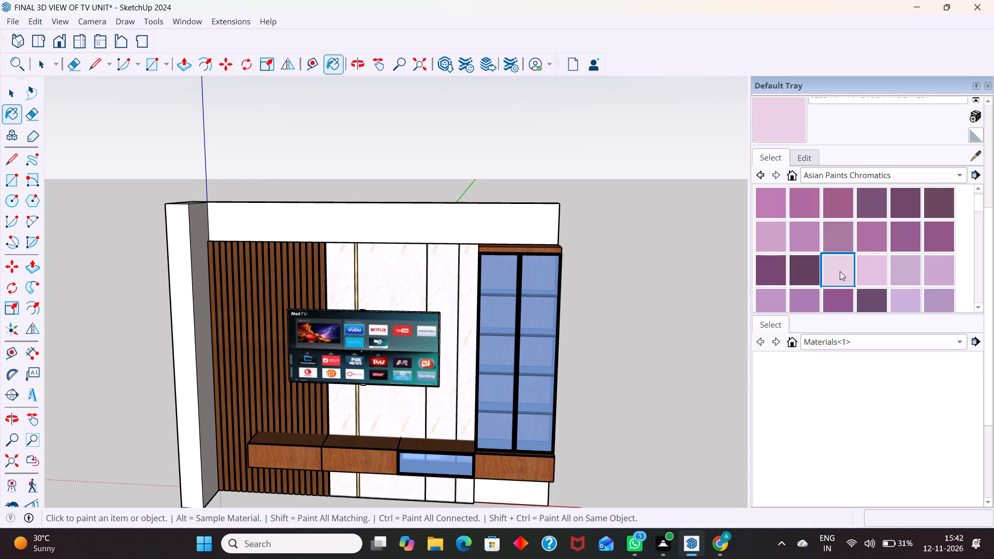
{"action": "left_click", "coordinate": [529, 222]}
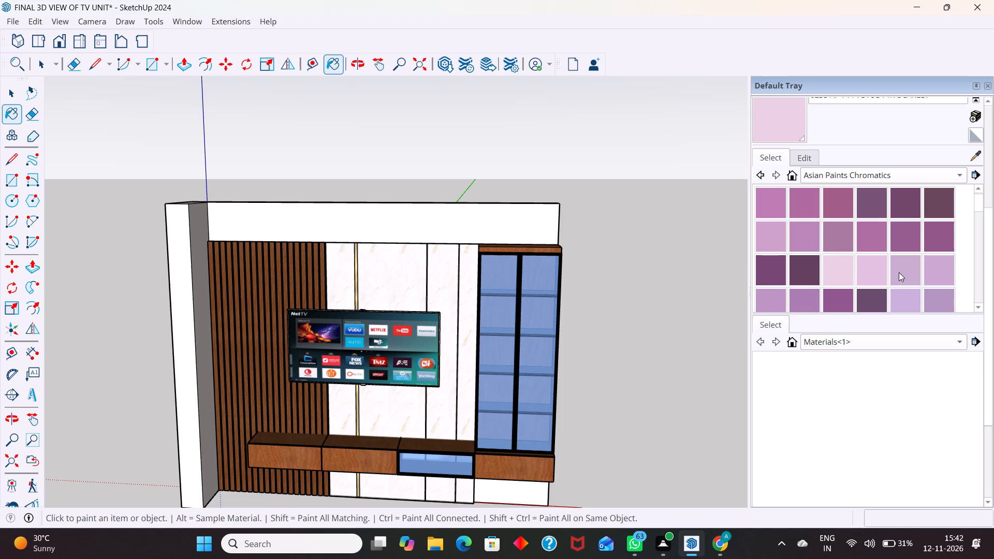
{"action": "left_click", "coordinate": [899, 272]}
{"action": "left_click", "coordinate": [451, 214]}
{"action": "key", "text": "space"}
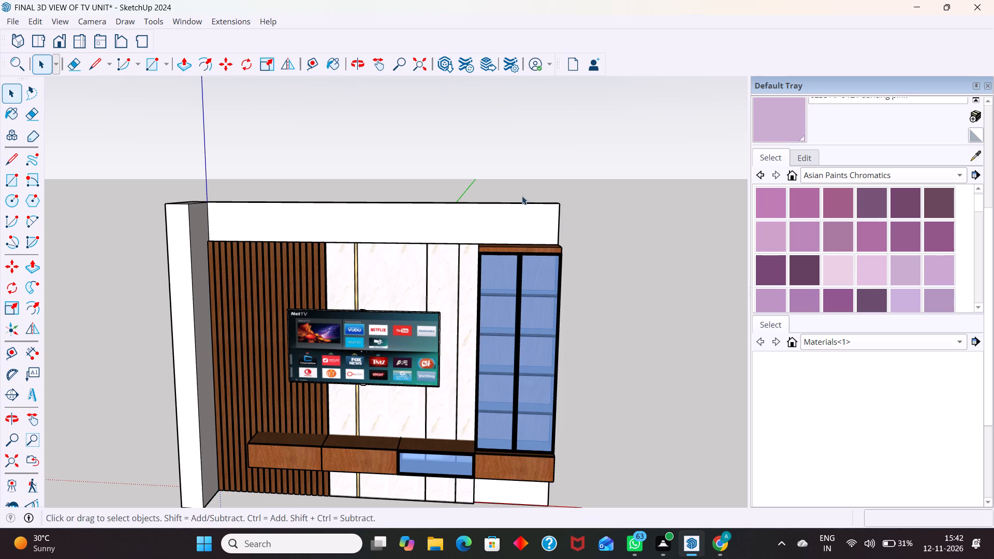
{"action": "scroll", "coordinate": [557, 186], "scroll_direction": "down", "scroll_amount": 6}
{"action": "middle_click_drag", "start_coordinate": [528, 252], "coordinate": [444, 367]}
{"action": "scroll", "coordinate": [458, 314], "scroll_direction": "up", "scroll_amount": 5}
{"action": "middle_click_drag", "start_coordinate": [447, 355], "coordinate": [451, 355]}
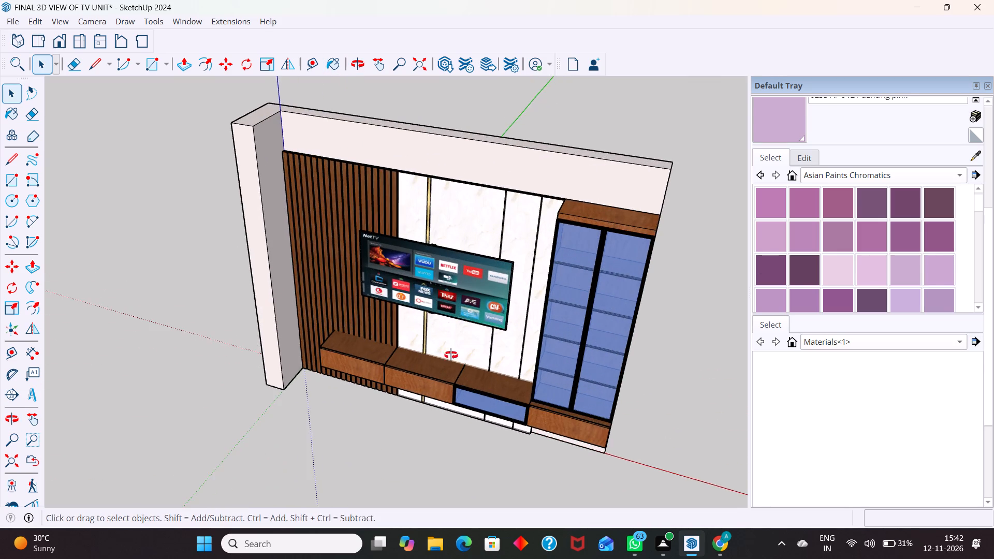
Save the model as FINAL 3D VIEW OF TV UNIT in the Documents folder, replacing the existing file of that name.
{"action": "middle_click_drag", "start_coordinate": [451, 355], "coordinate": [518, 344]}
{"action": "key", "text": "ctrl+s"}
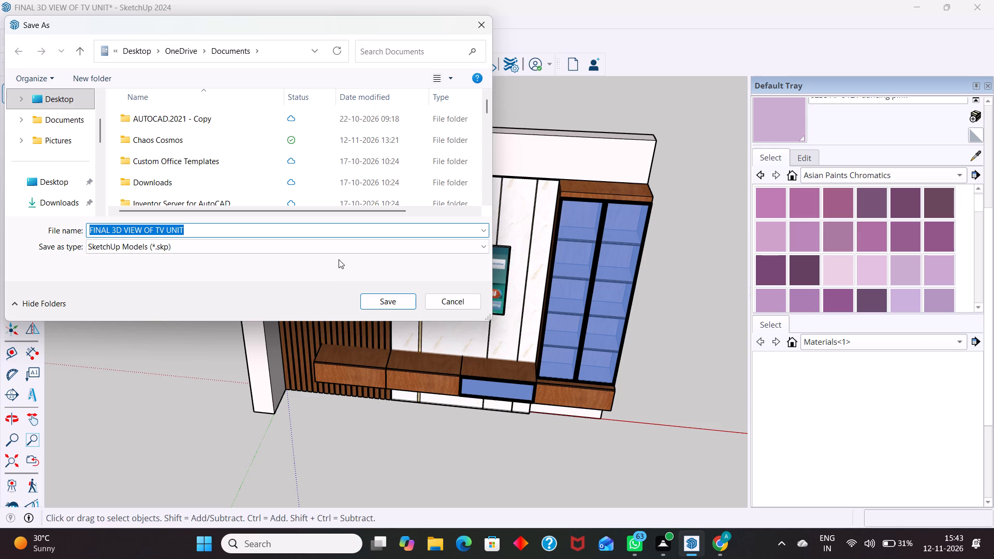
{"action": "left_click", "coordinate": [374, 301]}
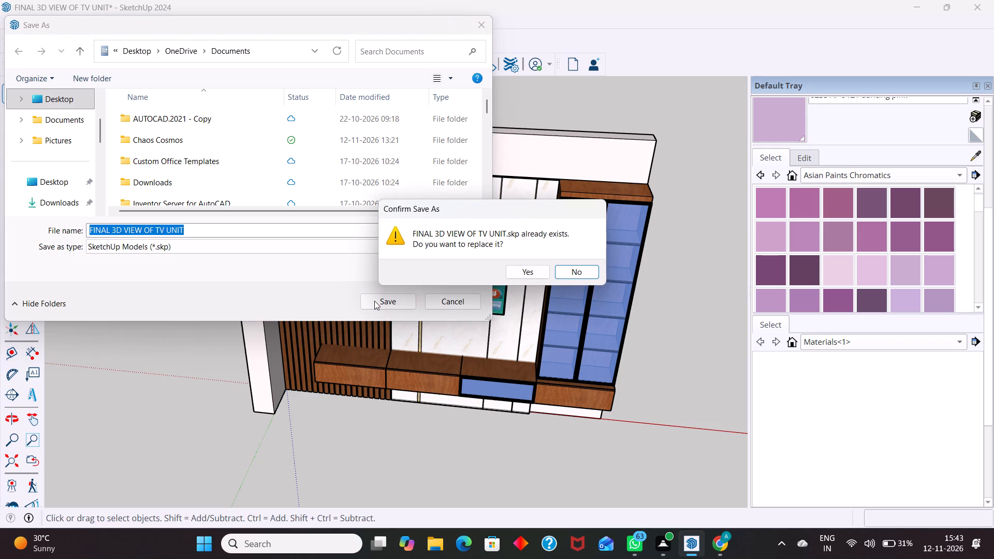
{"action": "left_click", "coordinate": [506, 271]}
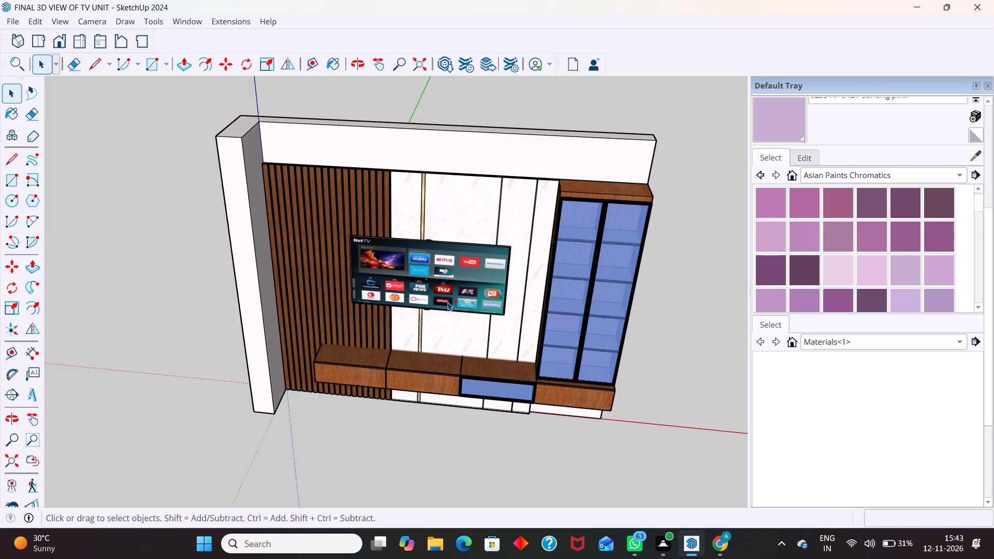
Examine the whole TV unit model from the front and from oblique angles.
{"action": "scroll", "coordinate": [443, 305], "scroll_direction": "down", "scroll_amount": 10}
{"action": "middle_click_drag", "start_coordinate": [549, 304], "coordinate": [356, 226]}
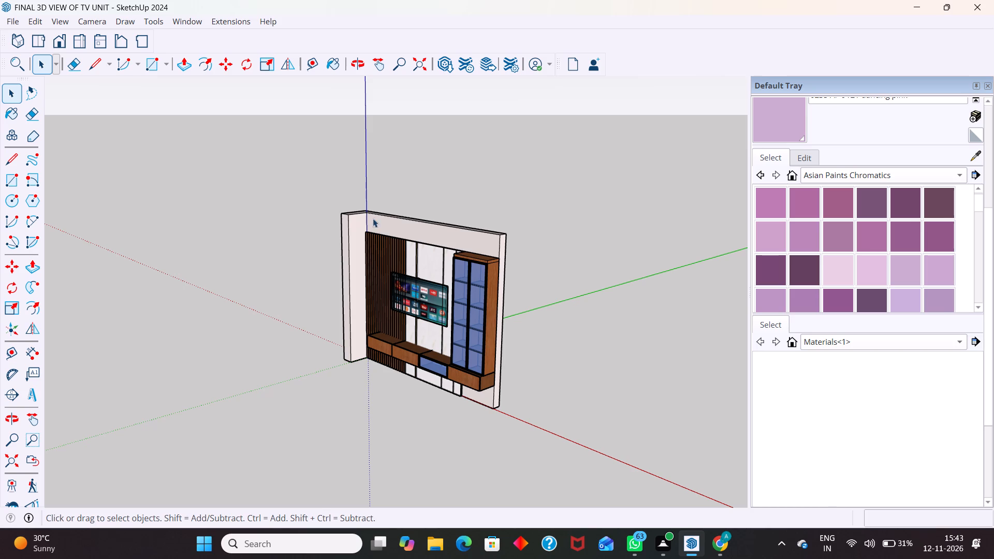
{"action": "scroll", "coordinate": [408, 219], "scroll_direction": "down", "scroll_amount": 4}
{"action": "middle_click_drag", "start_coordinate": [427, 298], "coordinate": [672, 304]}
{"action": "scroll", "coordinate": [503, 255], "scroll_direction": "up", "scroll_amount": 6}
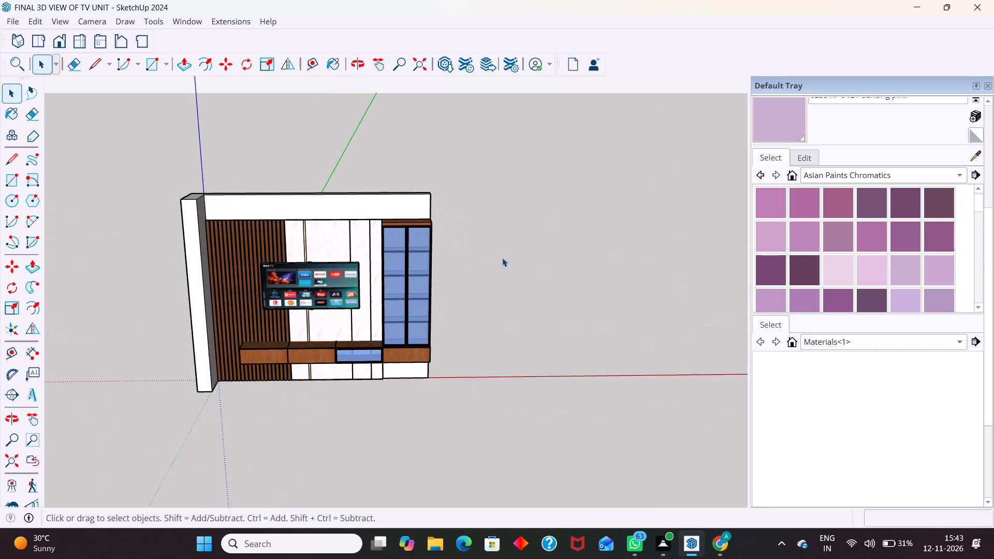
{"action": "middle_click_drag", "start_coordinate": [498, 278], "coordinate": [347, 343]}
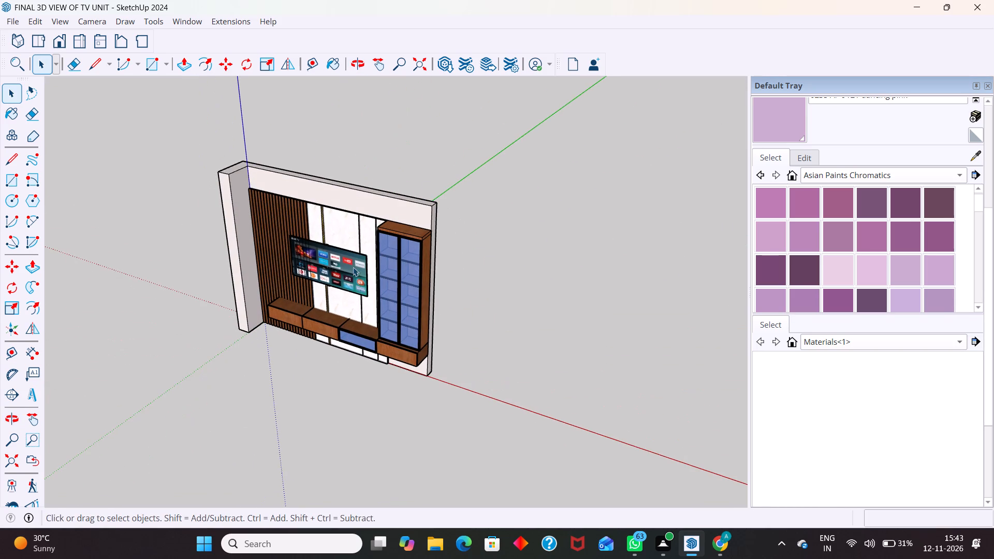
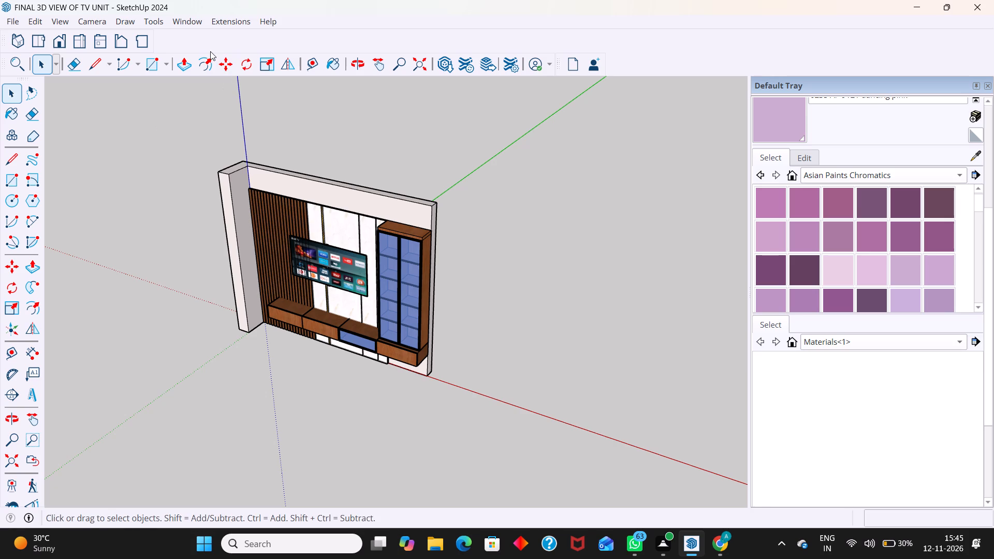
Examine the whole TV unit model from raised, oblique and near-front angles, close up and from farther away.
{"action": "middle_click_drag", "start_coordinate": [273, 188], "coordinate": [315, 264]}
{"action": "middle_click_drag", "start_coordinate": [315, 264], "coordinate": [344, 292]}
{"action": "scroll", "coordinate": [367, 199], "scroll_direction": "up", "scroll_amount": 5}
{"action": "scroll", "coordinate": [358, 195], "scroll_direction": "down", "scroll_amount": 5}
{"action": "middle_click_drag", "start_coordinate": [297, 238], "coordinate": [303, 254]}
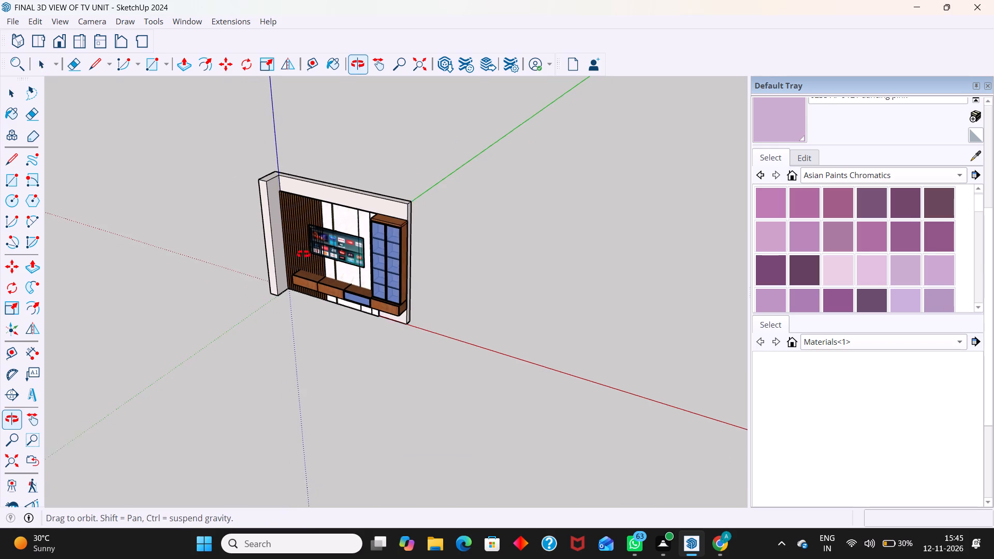
{"action": "middle_click_drag", "start_coordinate": [303, 254], "coordinate": [355, 344]}
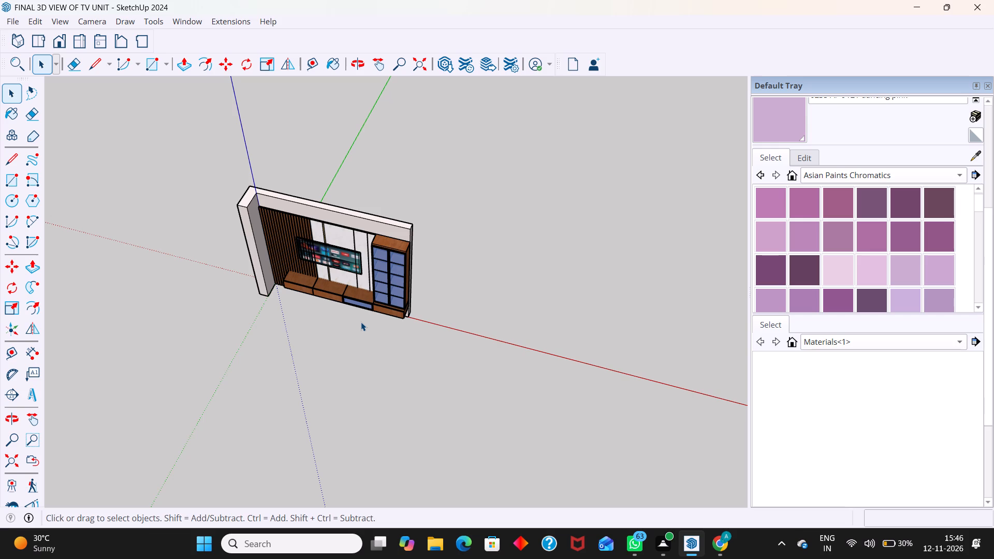
{"action": "scroll", "coordinate": [261, 203], "scroll_direction": "up", "scroll_amount": 5}
{"action": "scroll", "coordinate": [388, 244], "scroll_direction": "up", "scroll_amount": 5}
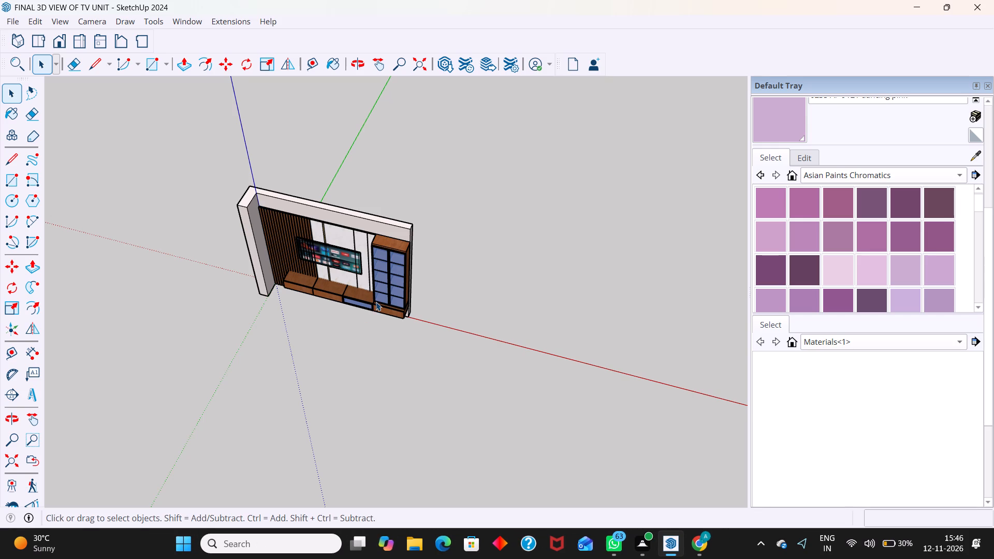
{"action": "middle_click_drag", "start_coordinate": [445, 283], "coordinate": [482, 204]}
{"action": "scroll", "coordinate": [302, 222], "scroll_direction": "up", "scroll_amount": 4}
{"action": "middle_click_drag", "start_coordinate": [303, 225], "coordinate": [312, 287]}
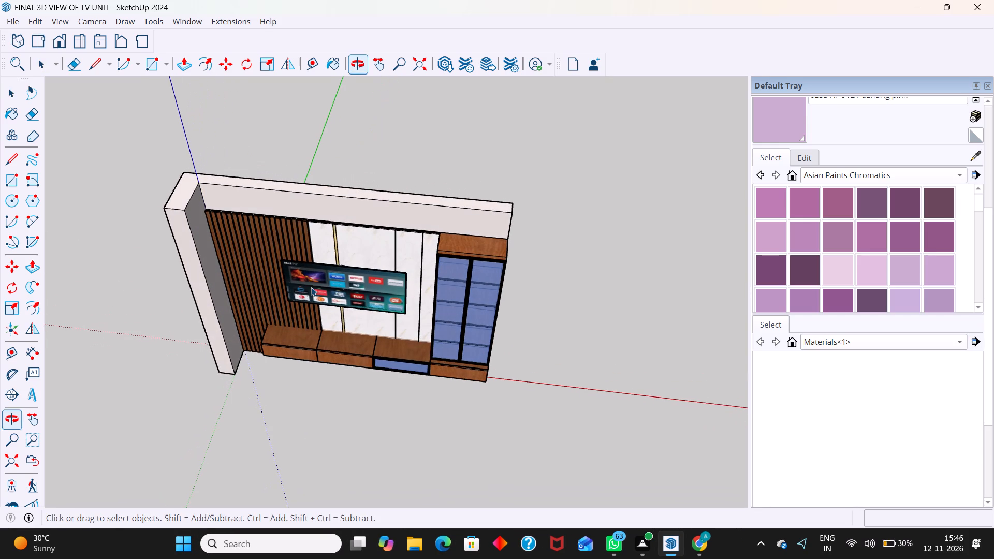
{"action": "middle_click_drag", "start_coordinate": [389, 215], "coordinate": [316, 189]}
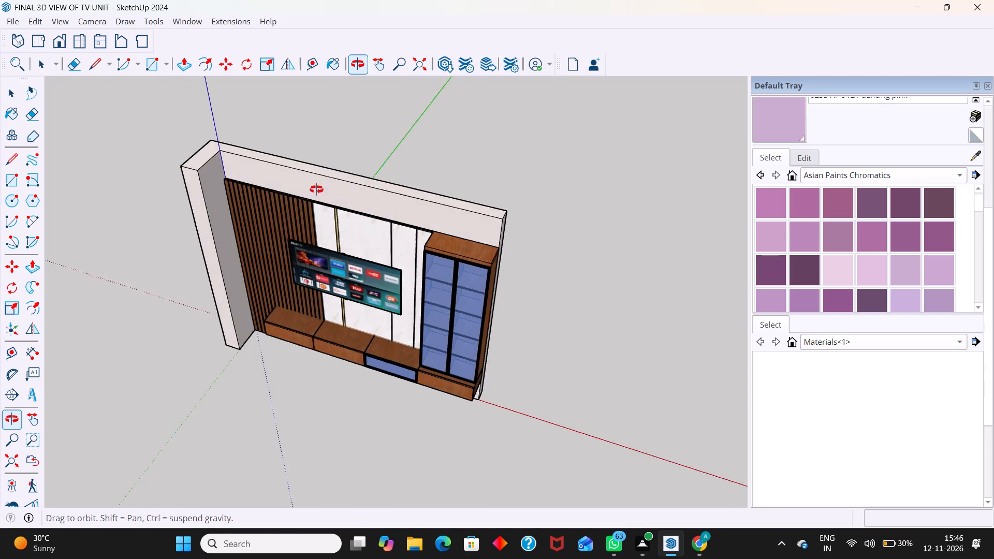
{"action": "middle_click_drag", "start_coordinate": [316, 189], "coordinate": [332, 137]}
{"action": "scroll", "coordinate": [522, 220], "scroll_direction": "down", "scroll_amount": 4}
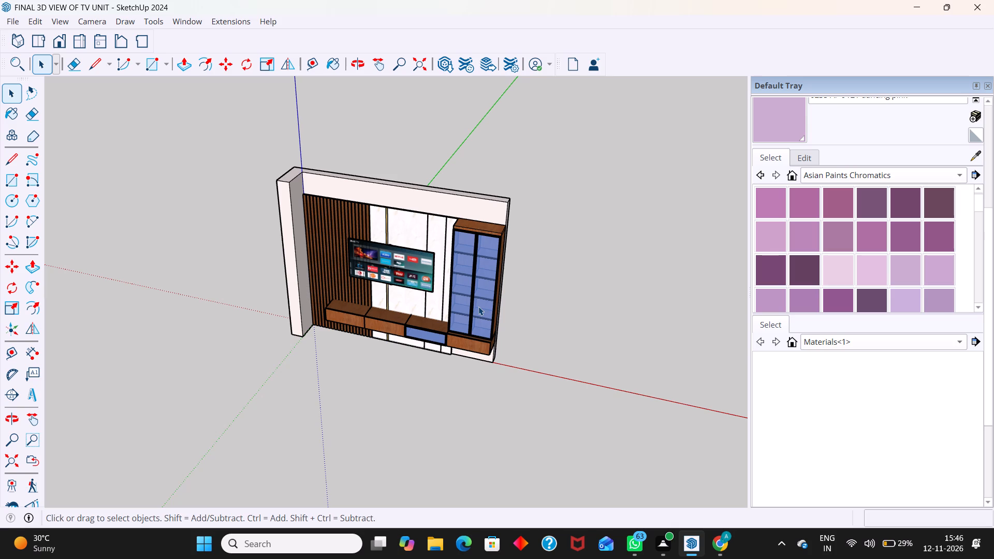
{"action": "scroll", "coordinate": [476, 287], "scroll_direction": "down", "scroll_amount": 4}
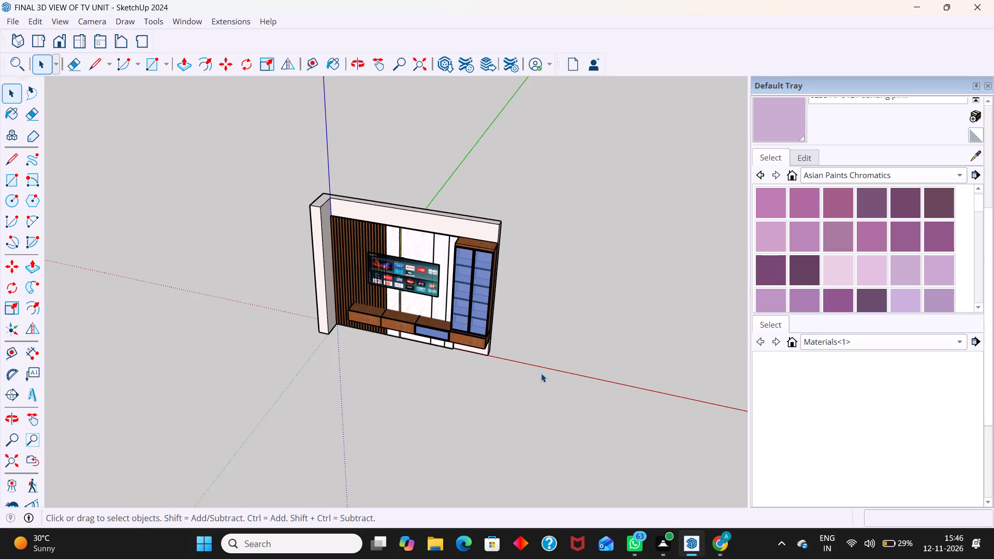
{"action": "scroll", "coordinate": [541, 373], "scroll_direction": "down", "scroll_amount": 2}
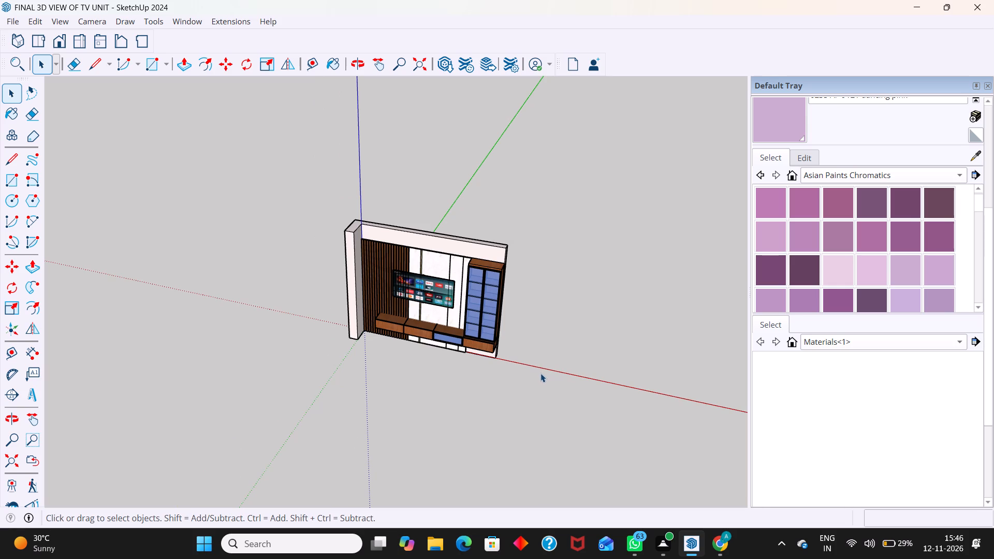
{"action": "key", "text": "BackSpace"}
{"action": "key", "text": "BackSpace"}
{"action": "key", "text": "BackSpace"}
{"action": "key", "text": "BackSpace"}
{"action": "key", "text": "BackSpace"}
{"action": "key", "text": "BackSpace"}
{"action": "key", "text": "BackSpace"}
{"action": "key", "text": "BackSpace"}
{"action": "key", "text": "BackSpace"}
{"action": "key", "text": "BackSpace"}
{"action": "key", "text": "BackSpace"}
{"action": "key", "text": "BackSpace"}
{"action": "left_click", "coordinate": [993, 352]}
Make a new empty group beside the TV unit, with nothing selected, and leave it open for editing.
{"action": "scroll", "coordinate": [476, 128], "scroll_direction": "down", "scroll_amount": 6}
{"action": "middle_click_drag", "start_coordinate": [354, 315], "coordinate": [509, 371]}
{"action": "scroll", "coordinate": [557, 218], "scroll_direction": "up", "scroll_amount": 4}
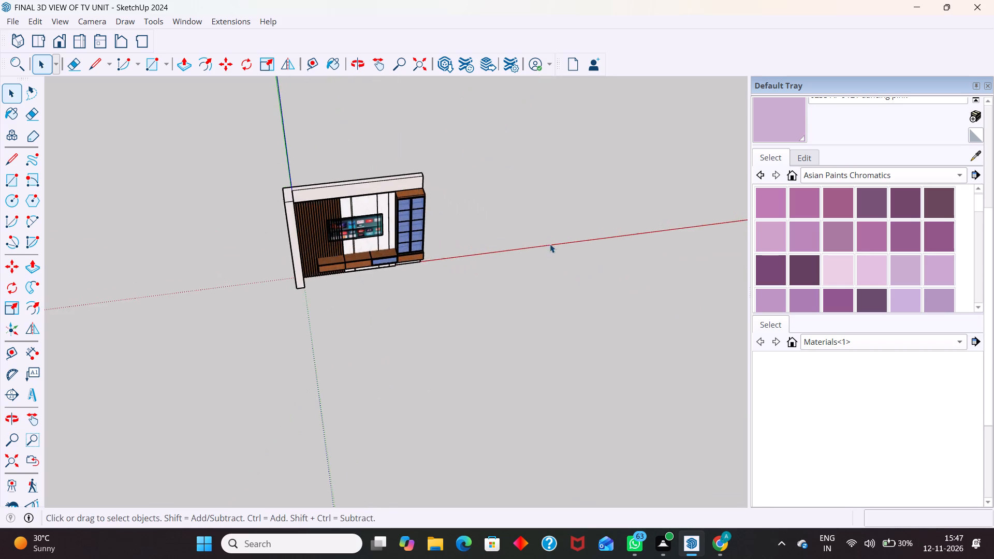
{"action": "middle_click_drag", "start_coordinate": [544, 356], "coordinate": [445, 348]}
{"action": "right_click_drag", "start_coordinate": [537, 215], "coordinate": [538, 223]}
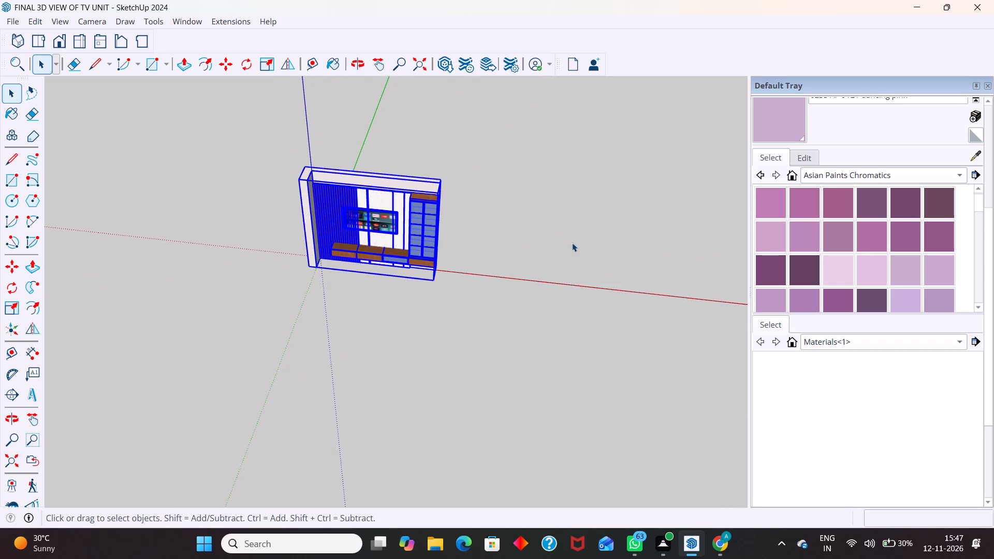
{"action": "left_click", "coordinate": [569, 286]}
{"action": "right_click", "coordinate": [547, 220]}
{"action": "left_click", "coordinate": [558, 256]}
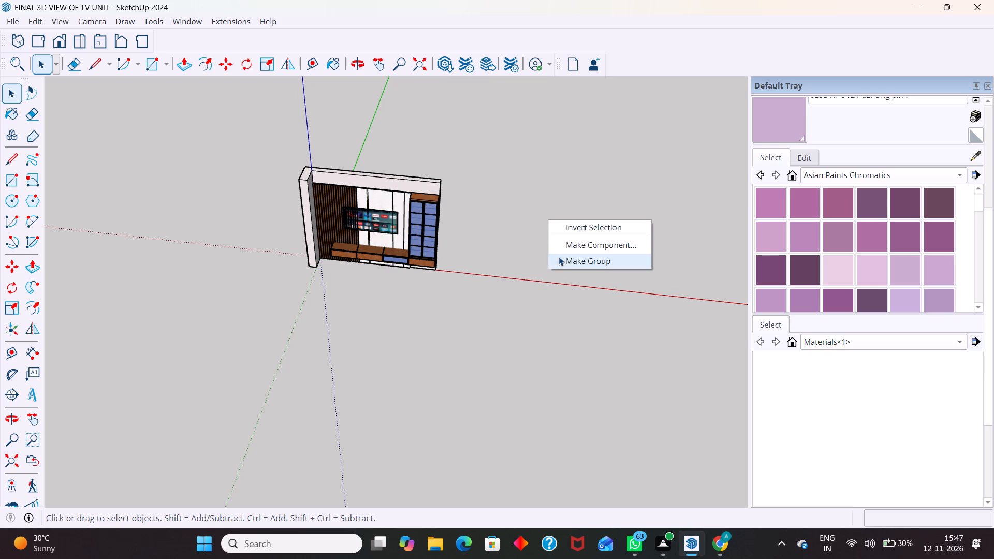
In top view, place a guide parallel to the wall's back edge, 10' in front of it, using Tape Measure.
{"action": "scroll", "coordinate": [297, 163], "scroll_direction": "up", "scroll_amount": 7}
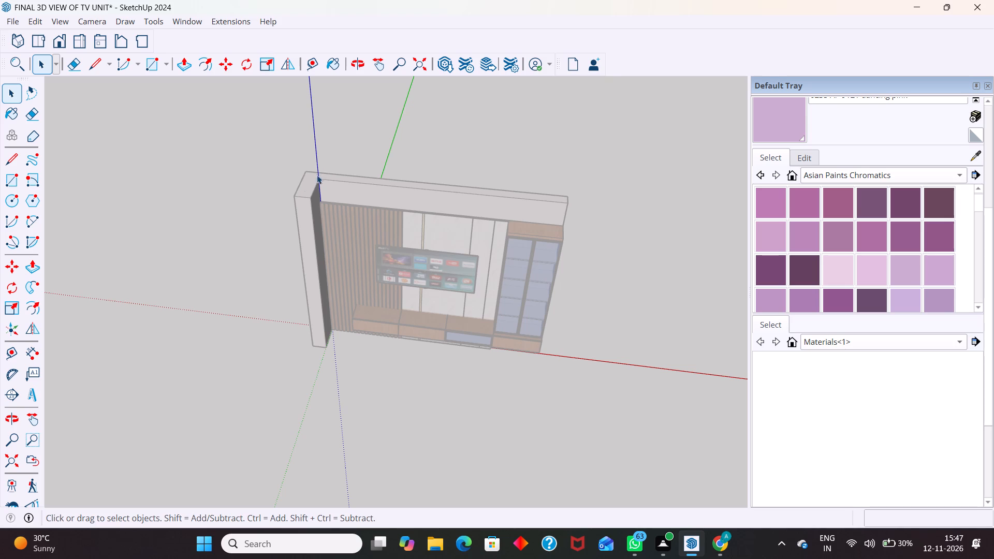
{"action": "key", "text": "t"}
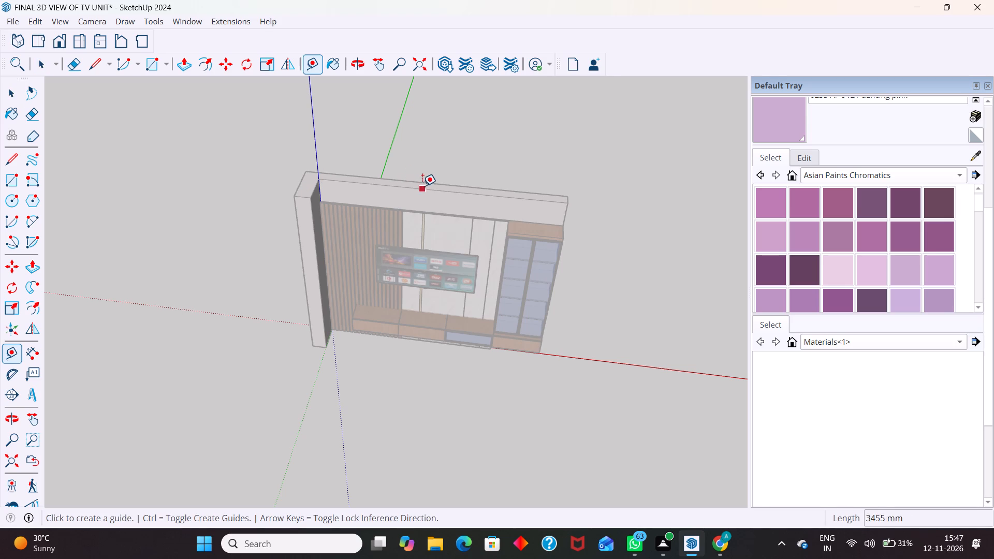
{"action": "middle_click_drag", "start_coordinate": [422, 210], "coordinate": [420, 311]}
{"action": "left_click", "coordinate": [42, 39]}
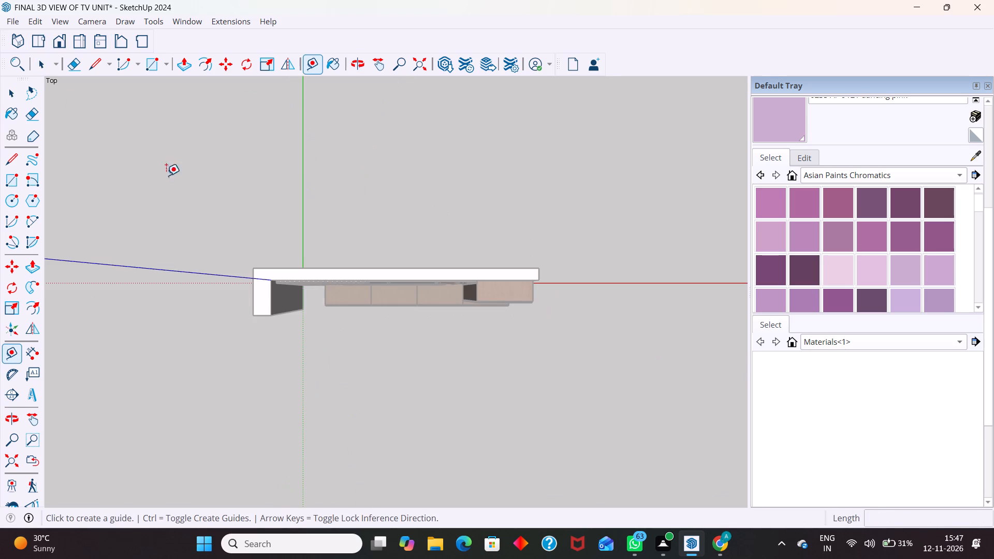
{"action": "scroll", "coordinate": [406, 310], "scroll_direction": "up", "scroll_amount": 1}
{"action": "left_click", "coordinate": [408, 262]}
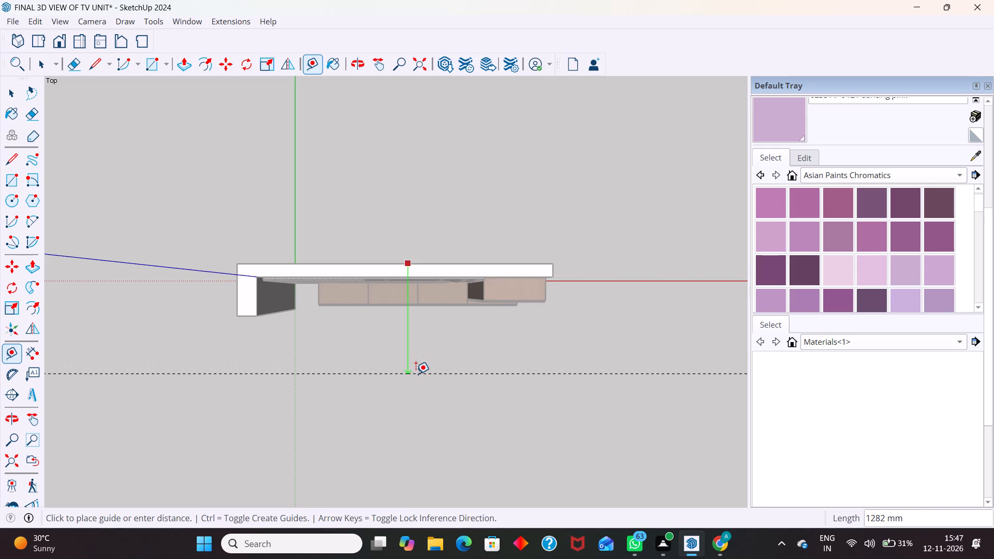
{"action": "type", "text": "10'"}
{"action": "key", "text": "Return"}
Place two perpendicular guides flush with the two ends of the wall, about 3666 mm apart.
{"action": "scroll", "coordinate": [396, 251], "scroll_direction": "down", "scroll_amount": 6}
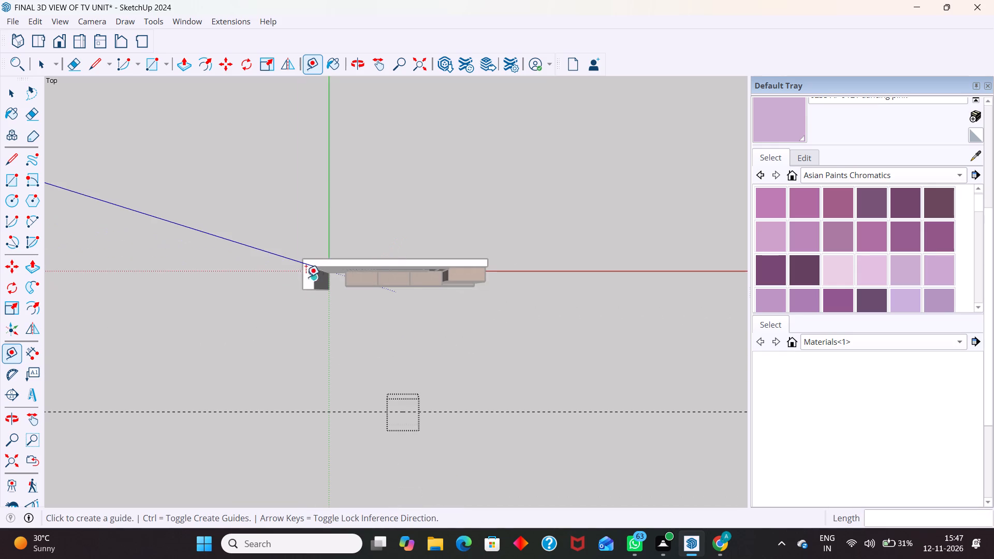
{"action": "left_click", "coordinate": [301, 270]}
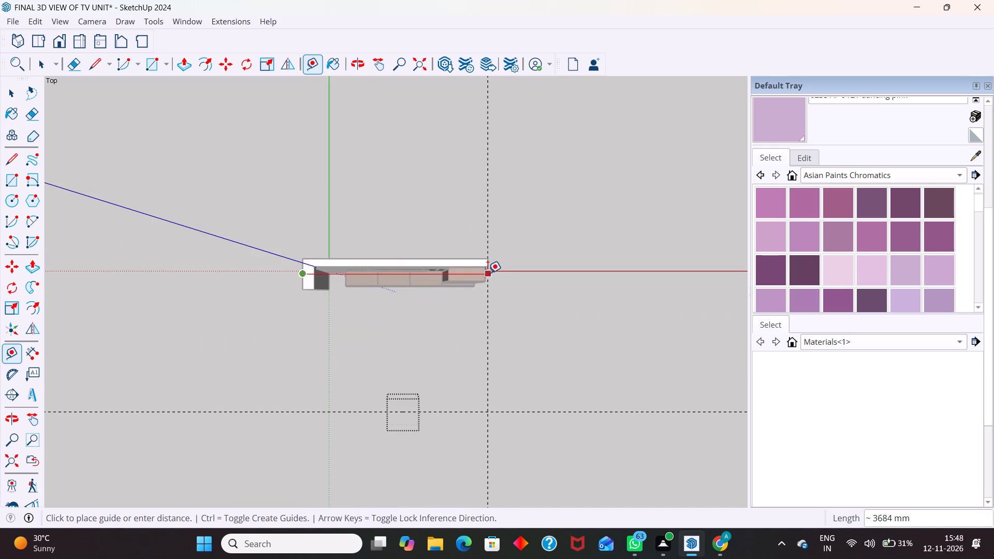
{"action": "left_click", "coordinate": [487, 273]}
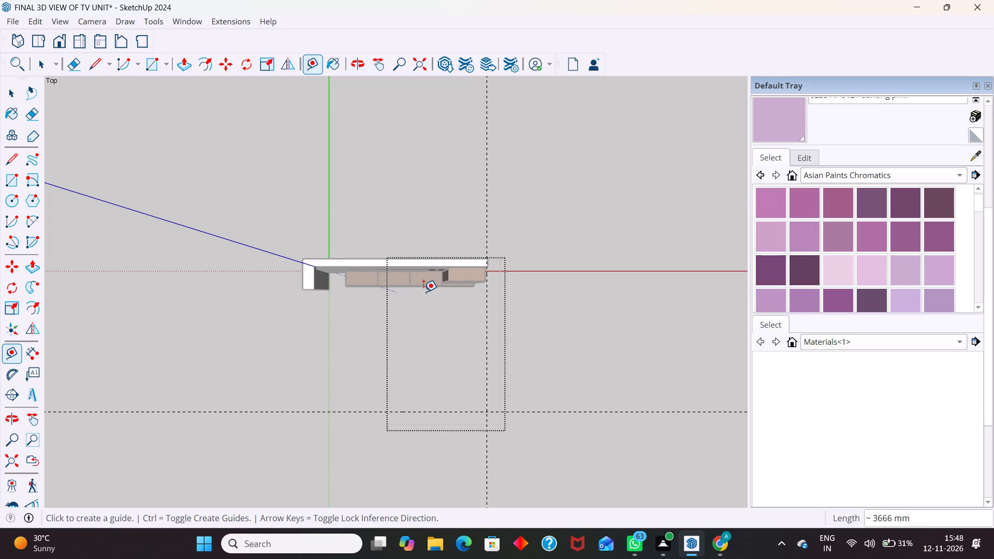
{"action": "left_click", "coordinate": [485, 289]}
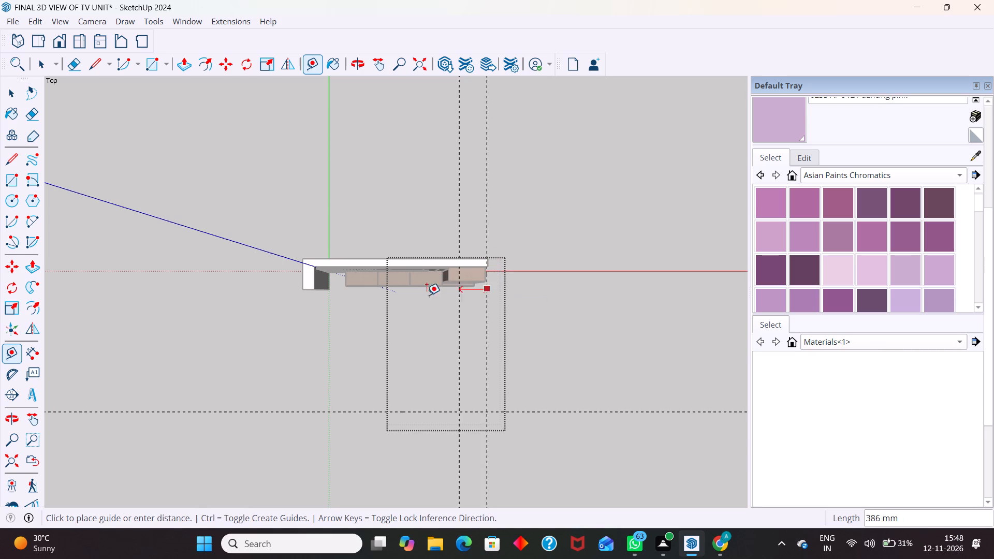
{"action": "left_click", "coordinate": [299, 279]}
{"action": "key", "text": "space"}
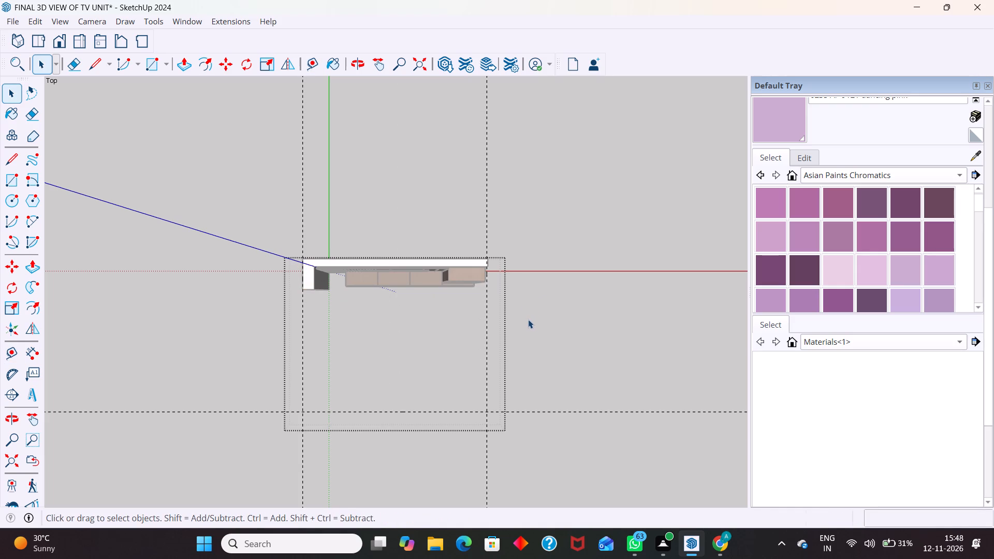
Draw a rectangle of about 3048 by 3666 mm from the wall's back corner to the opposite guide intersection.
{"action": "key", "text": "r"}
{"action": "left_click_drag", "start_coordinate": [301, 260], "coordinate": [306, 269]}
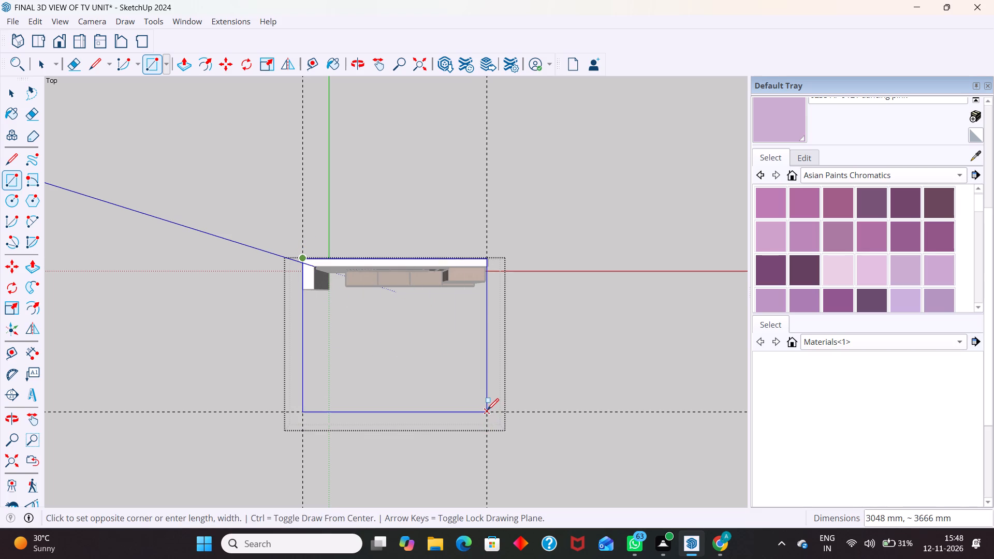
{"action": "left_click", "coordinate": [488, 409]}
{"action": "key", "text": "space"}
Erase the three construction guides around the rectangle.
{"action": "scroll", "coordinate": [569, 311], "scroll_direction": "down", "scroll_amount": 4}
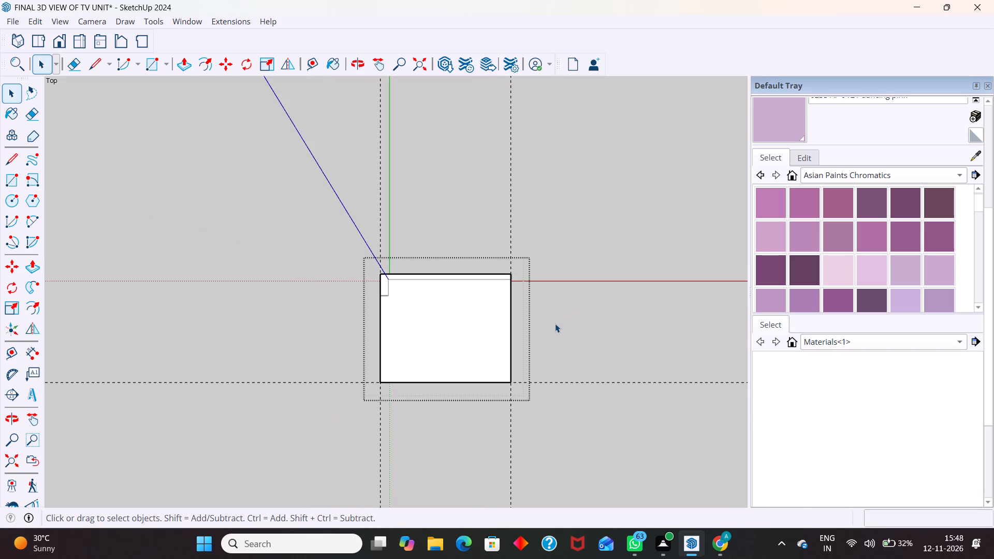
{"action": "key", "text": "e"}
{"action": "left_click_drag", "start_coordinate": [606, 359], "coordinate": [265, 346]}
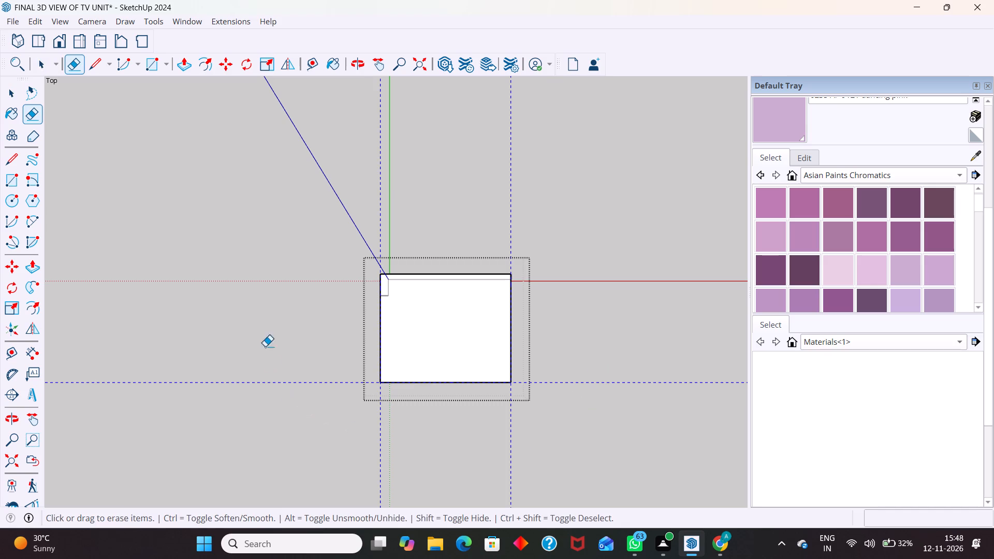
{"action": "left_click_drag", "start_coordinate": [265, 346], "coordinate": [495, 194]}
{"action": "key", "text": "space"}
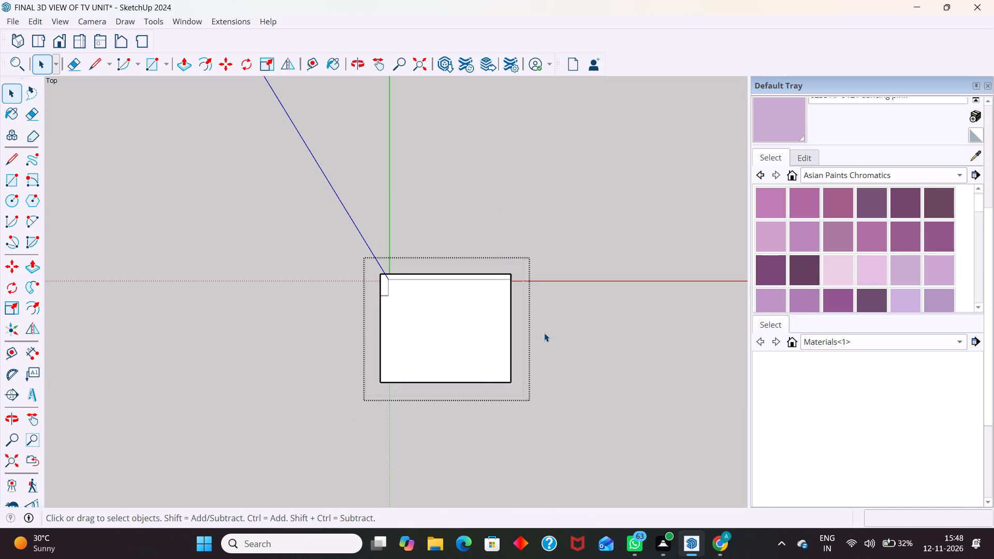
Extrude the rectangle 150 mm into a slab with Push/Pull.
{"action": "left_click", "coordinate": [478, 345]}
{"action": "key", "text": "p"}
{"action": "left_click", "coordinate": [478, 345]}
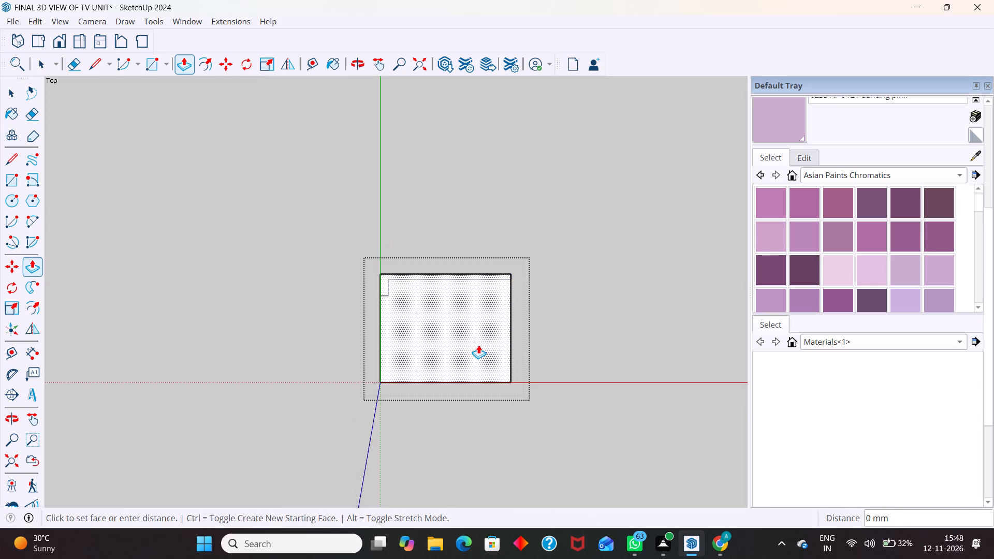
{"action": "type", "text": "150"}
{"action": "key", "text": "Return"}
{"action": "key", "text": "space"}
Examine the new slab's position relative to the wall and TV unit from above, below and the sides.
{"action": "scroll", "coordinate": [375, 308], "scroll_direction": "down", "scroll_amount": 8}
{"action": "middle_click_drag", "start_coordinate": [428, 378], "coordinate": [421, 351]}
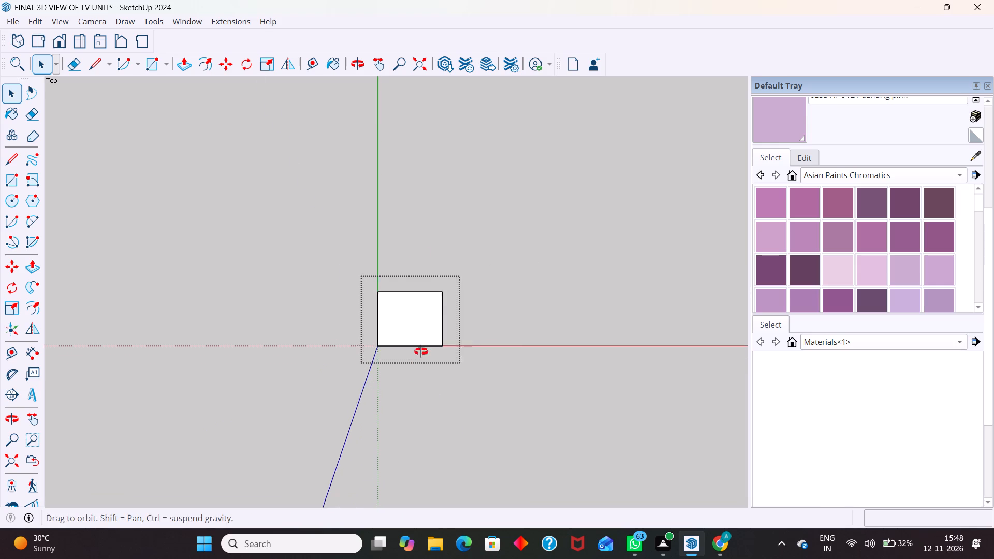
{"action": "middle_click_drag", "start_coordinate": [421, 351], "coordinate": [449, 143]}
{"action": "scroll", "coordinate": [487, 328], "scroll_direction": "up", "scroll_amount": 5}
{"action": "middle_click_drag", "start_coordinate": [465, 329], "coordinate": [454, 288]}
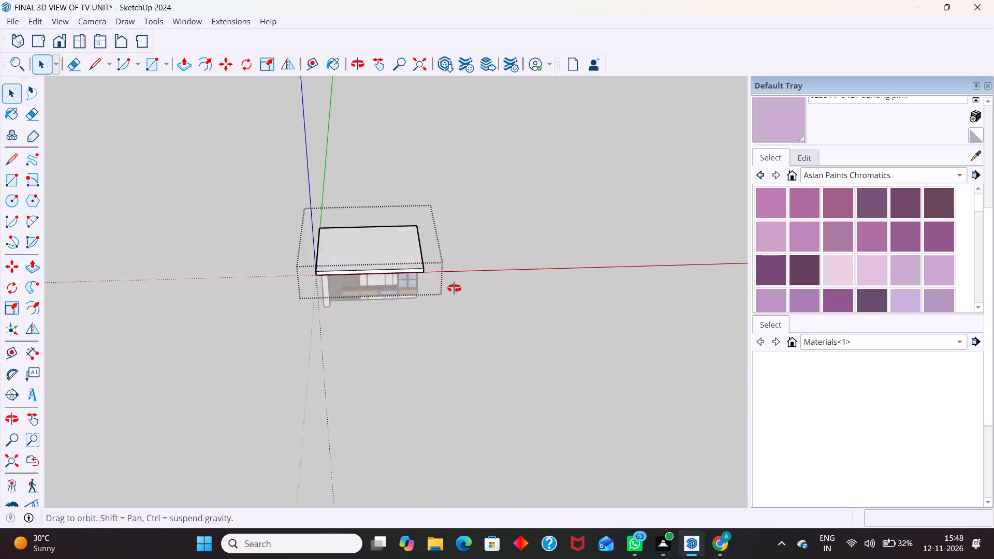
{"action": "middle_click_drag", "start_coordinate": [454, 288], "coordinate": [467, 177]}
{"action": "scroll", "coordinate": [325, 252], "scroll_direction": "up", "scroll_amount": 5}
{"action": "middle_click_drag", "start_coordinate": [334, 300], "coordinate": [452, 254]}
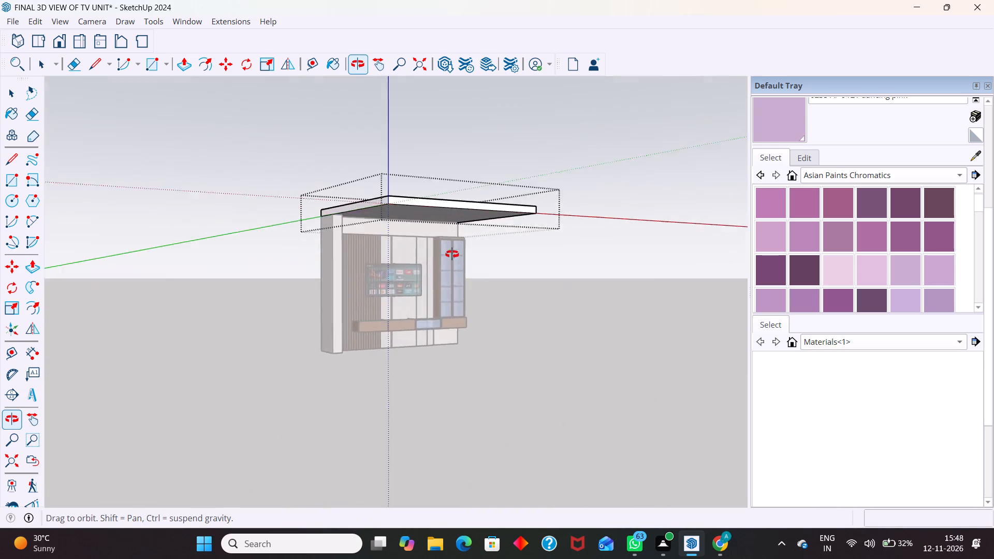
{"action": "middle_click_drag", "start_coordinate": [452, 254], "coordinate": [197, 284]}
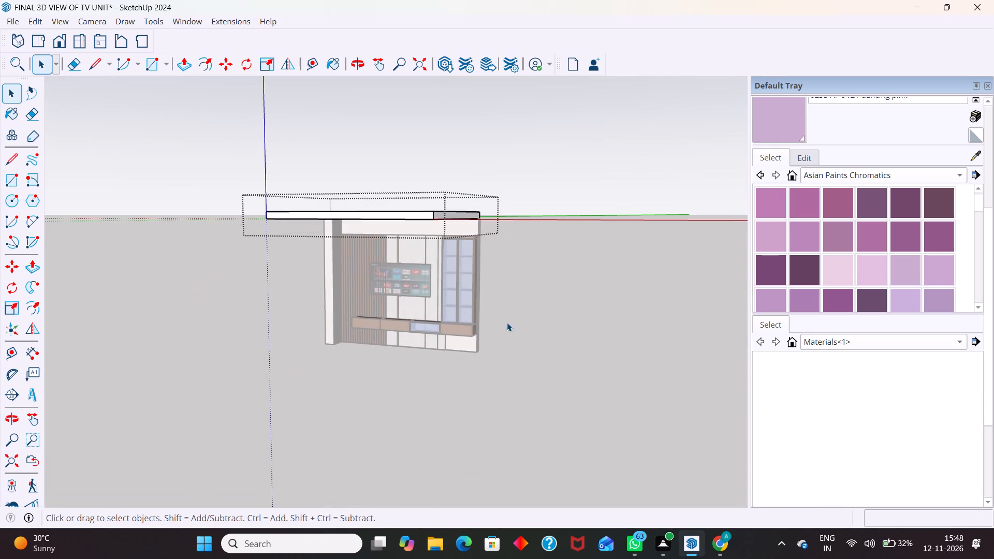
{"action": "middle_click_drag", "start_coordinate": [514, 320], "coordinate": [328, 346]}
{"action": "middle_click_drag", "start_coordinate": [326, 338], "coordinate": [628, 305]}
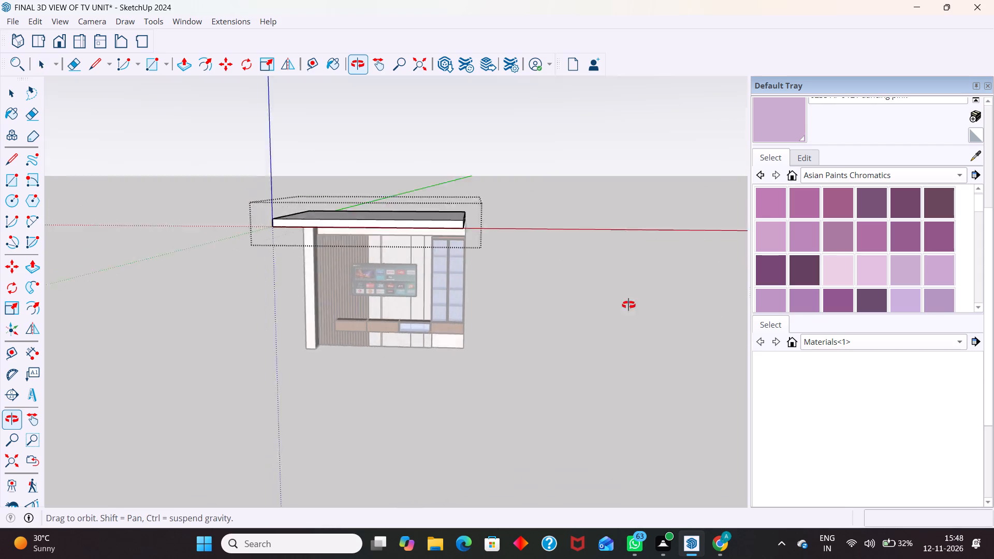
Leave editing of the ceiling slab's group.
{"action": "middle_click_drag", "start_coordinate": [628, 305], "coordinate": [635, 300]}
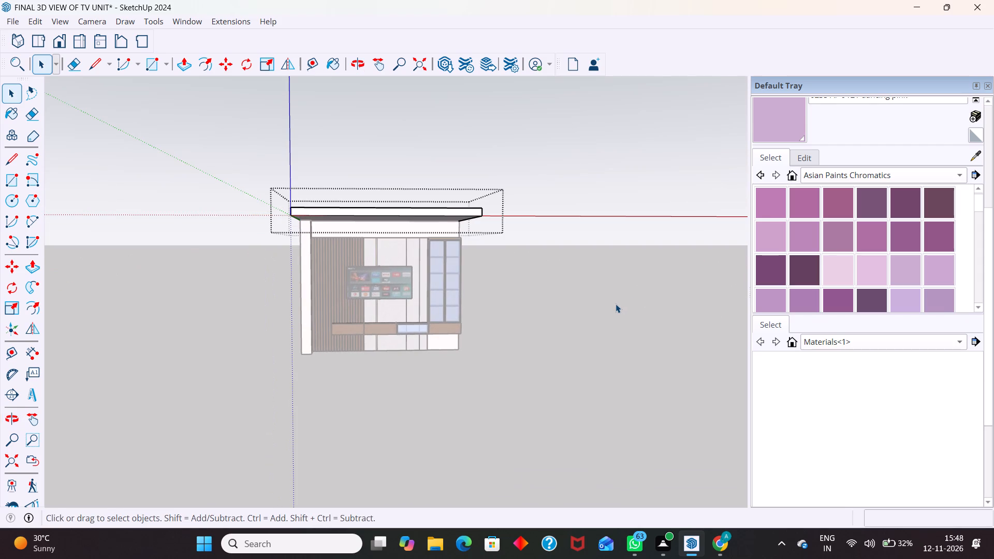
{"action": "middle_click_drag", "start_coordinate": [491, 303], "coordinate": [563, 328]}
{"action": "left_click", "coordinate": [424, 415]}
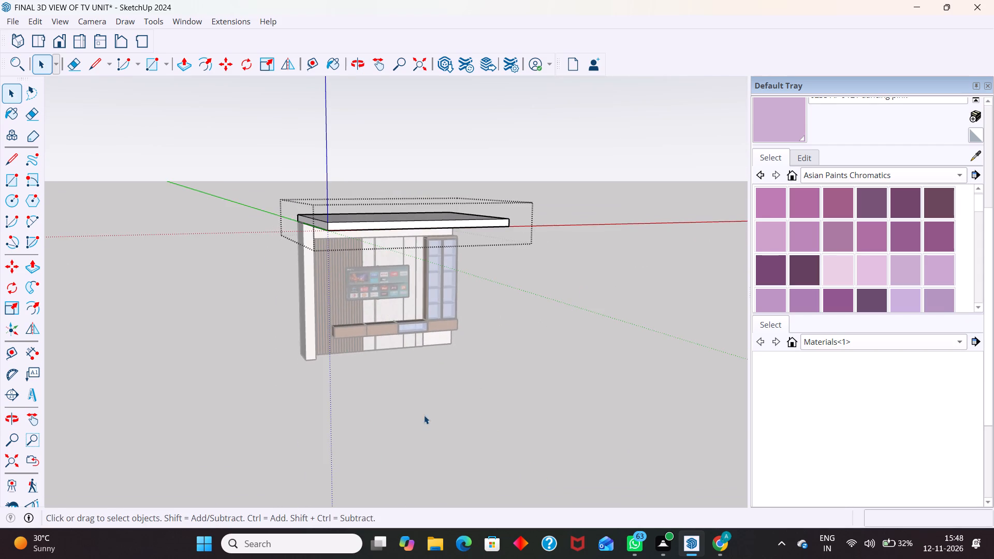
{"action": "middle_click_drag", "start_coordinate": [323, 227], "coordinate": [253, 249]}
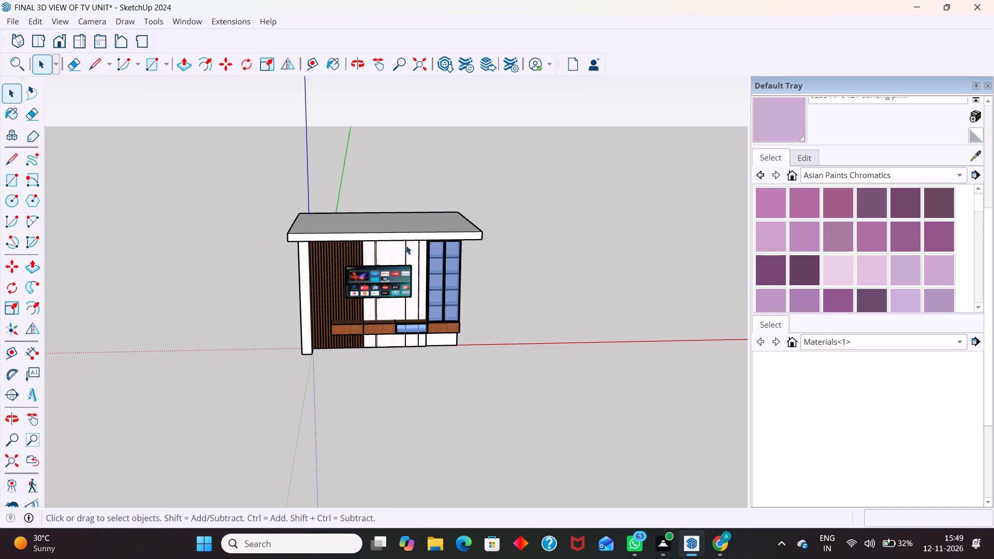
Copy the slab group from the wall's upper back corner down to its lower back corner to form the floor.
{"action": "left_click", "coordinate": [414, 233]}
{"action": "scroll", "coordinate": [559, 326], "scroll_direction": "down", "scroll_amount": 5}
{"action": "middle_click_drag", "start_coordinate": [631, 384], "coordinate": [349, 436]}
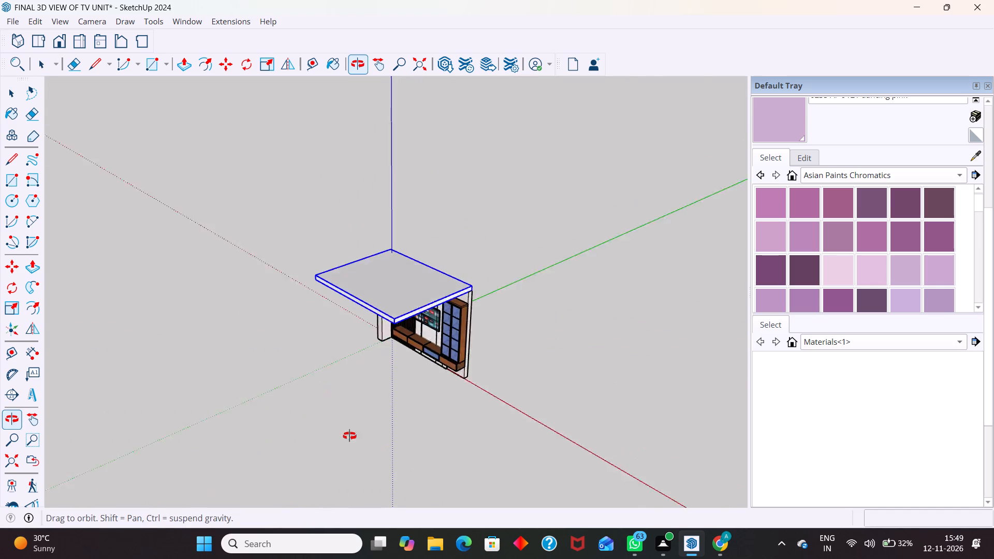
{"action": "middle_click_drag", "start_coordinate": [349, 436], "coordinate": [340, 430]}
{"action": "middle_click_drag", "start_coordinate": [527, 339], "coordinate": [425, 328]}
{"action": "scroll", "coordinate": [452, 310], "scroll_direction": "up", "scroll_amount": 7}
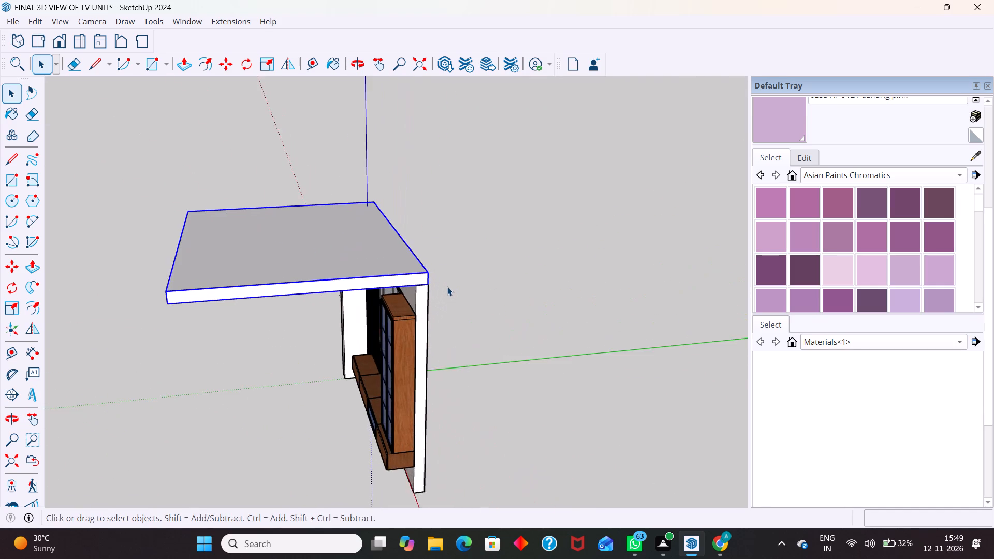
{"action": "scroll", "coordinate": [447, 287], "scroll_direction": "up", "scroll_amount": 4}
{"action": "key", "text": "m"}
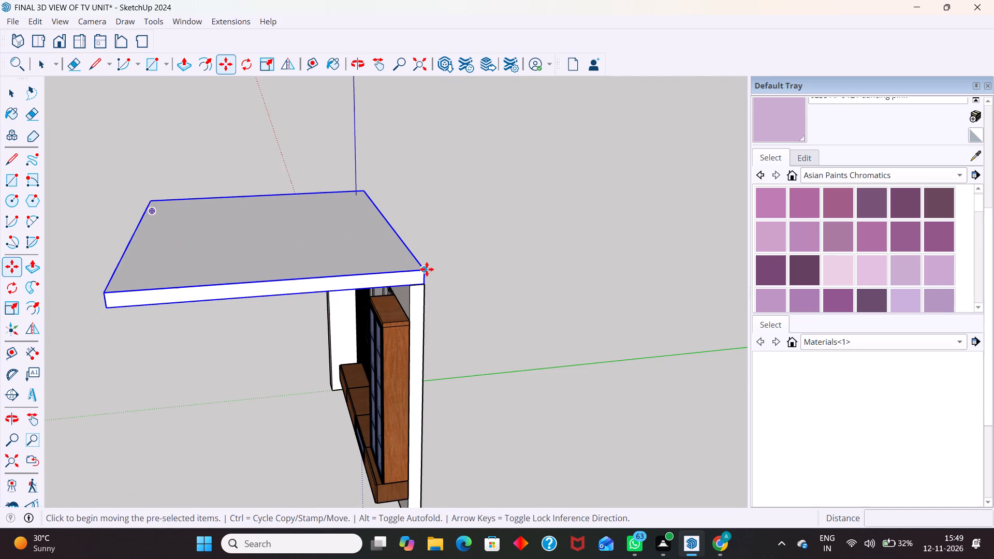
{"action": "left_click", "coordinate": [425, 269]}
{"action": "scroll", "coordinate": [273, 357], "scroll_direction": "down", "scroll_amount": 11}
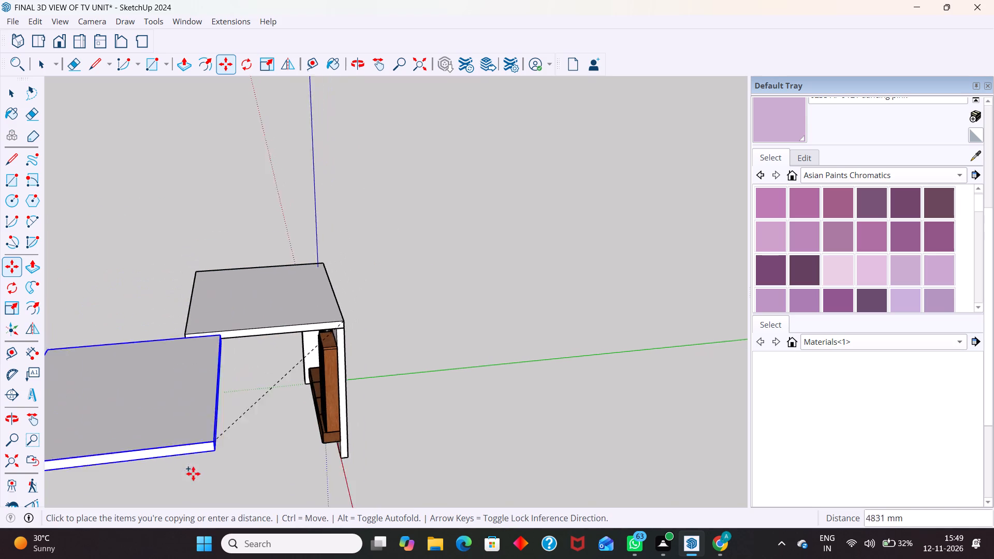
{"action": "scroll", "coordinate": [211, 513], "scroll_direction": "up", "scroll_amount": 20}
{"action": "scroll", "coordinate": [211, 513], "scroll_direction": "up", "scroll_amount": 7}
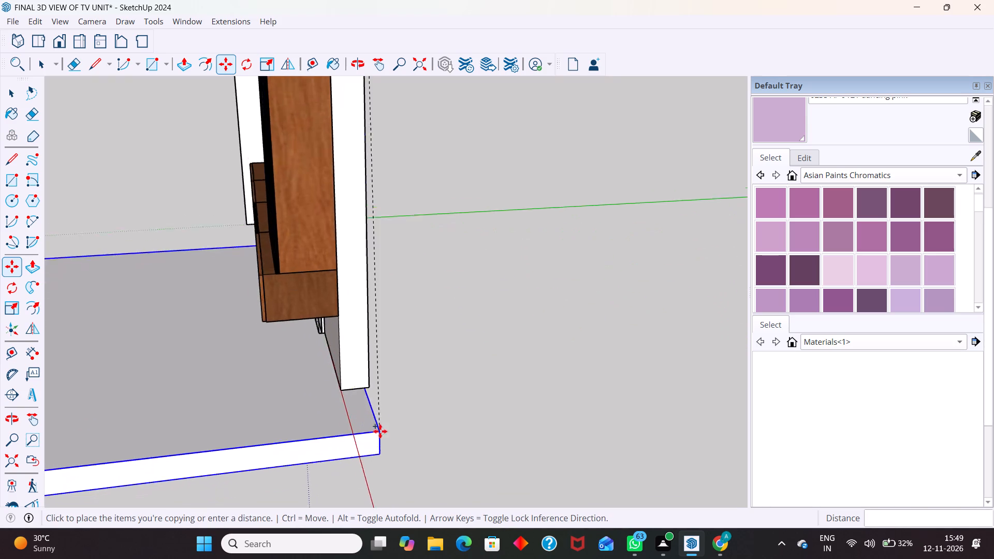
{"action": "scroll", "coordinate": [380, 431], "scroll_direction": "up", "scroll_amount": 2}
{"action": "left_click", "coordinate": [369, 380]}
{"action": "key", "text": "space"}
In the wall group, extend the side wall beside the slatted panel with Push/Pull to the ceiling slab's front edge.
{"action": "scroll", "coordinate": [467, 406], "scroll_direction": "down", "scroll_amount": 3}
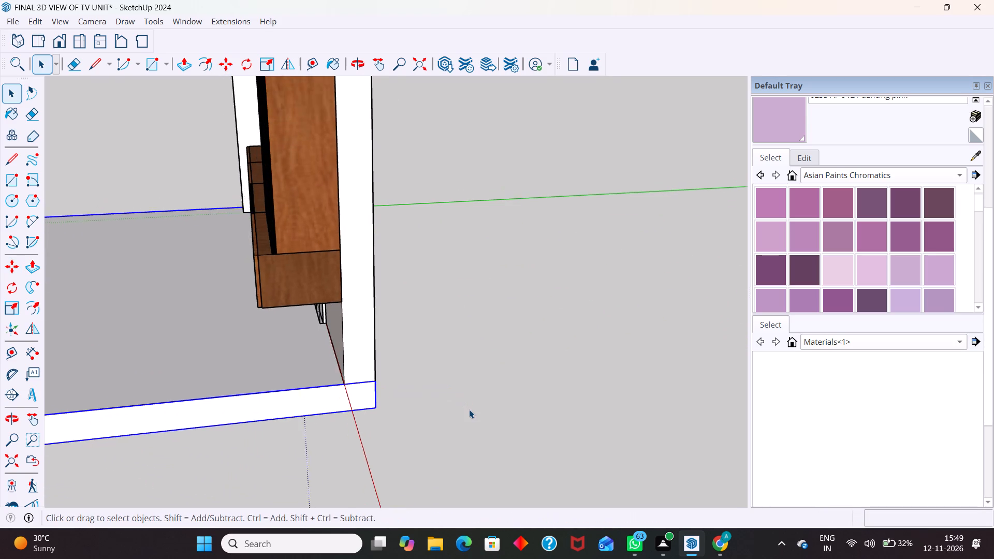
{"action": "scroll", "coordinate": [469, 409], "scroll_direction": "down", "scroll_amount": 17}
{"action": "middle_click_drag", "start_coordinate": [293, 421], "coordinate": [646, 372]}
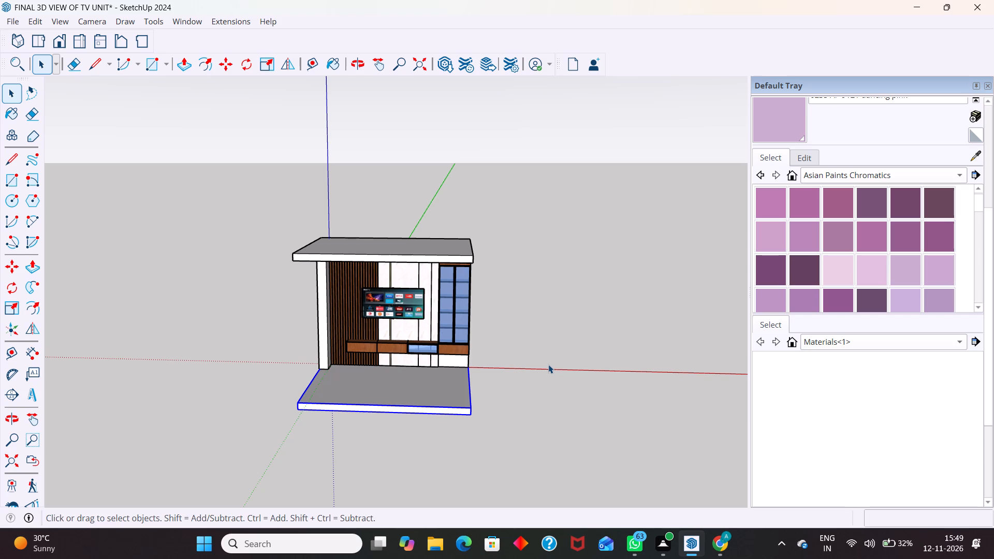
{"action": "left_click", "coordinate": [322, 316]}
{"action": "triple_click", "coordinate": [324, 313]}
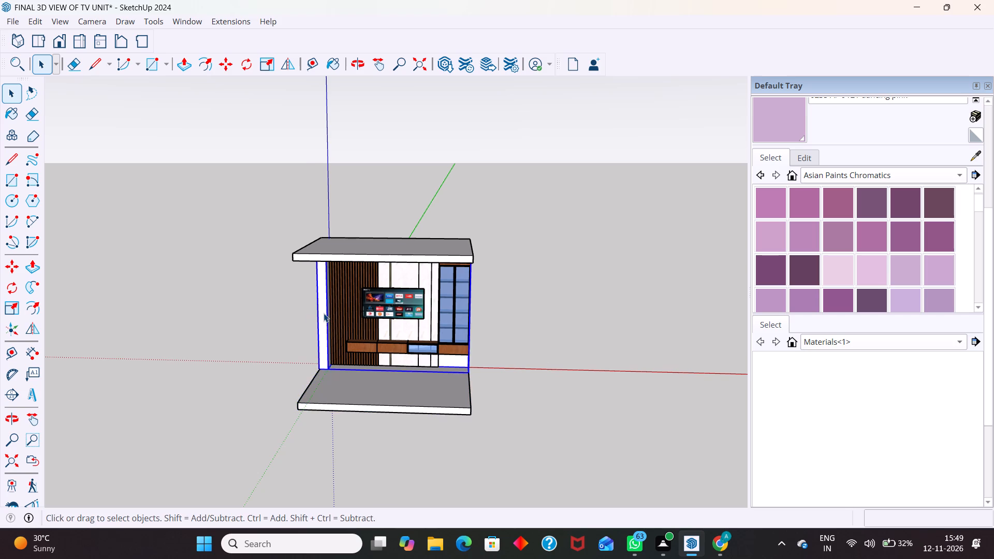
{"action": "left_click", "coordinate": [324, 313]}
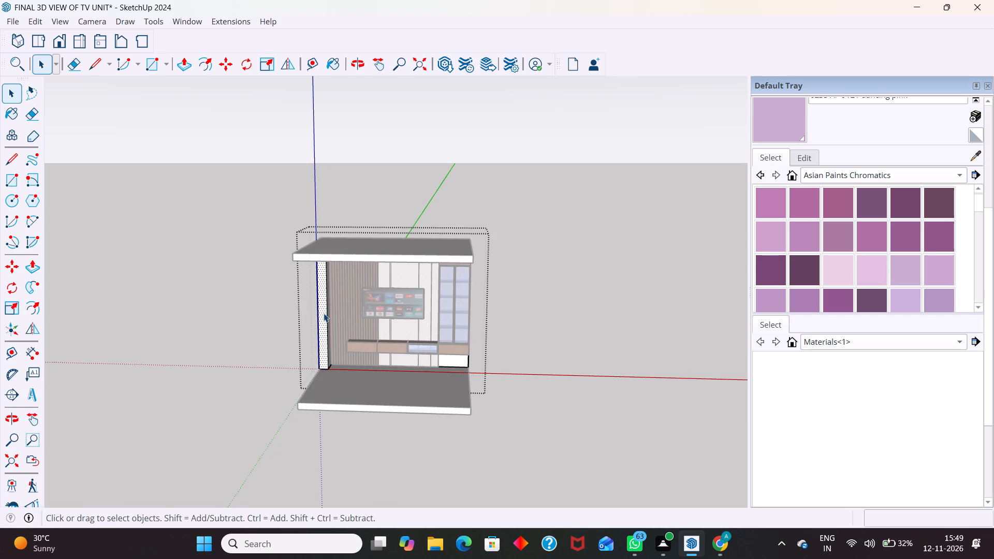
{"action": "key", "text": "p"}
{"action": "left_click", "coordinate": [324, 313]}
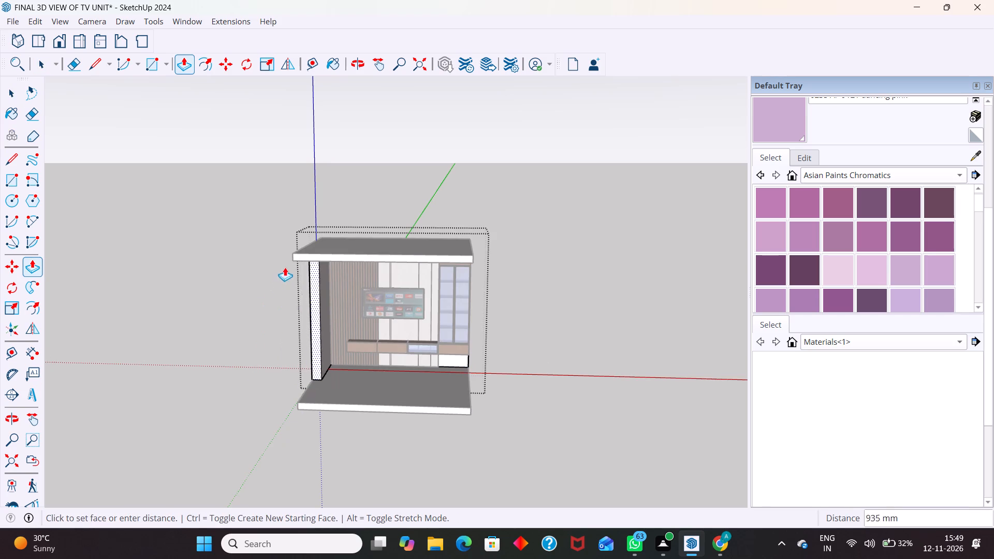
{"action": "left_click", "coordinate": [291, 260]}
{"action": "key", "text": "space"}
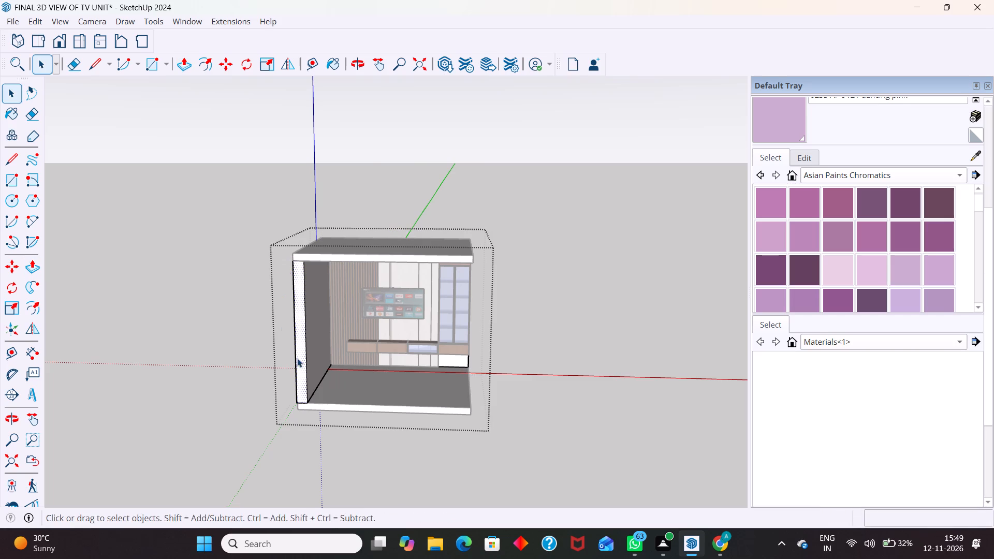
Examine the extended side wall's fit with the floor and ceiling slabs from outside and inside, and leave the wall group.
{"action": "middle_click_drag", "start_coordinate": [302, 362], "coordinate": [458, 398]}
{"action": "scroll", "coordinate": [397, 431], "scroll_direction": "up", "scroll_amount": 5}
{"action": "middle_click_drag", "start_coordinate": [348, 438], "coordinate": [466, 358]}
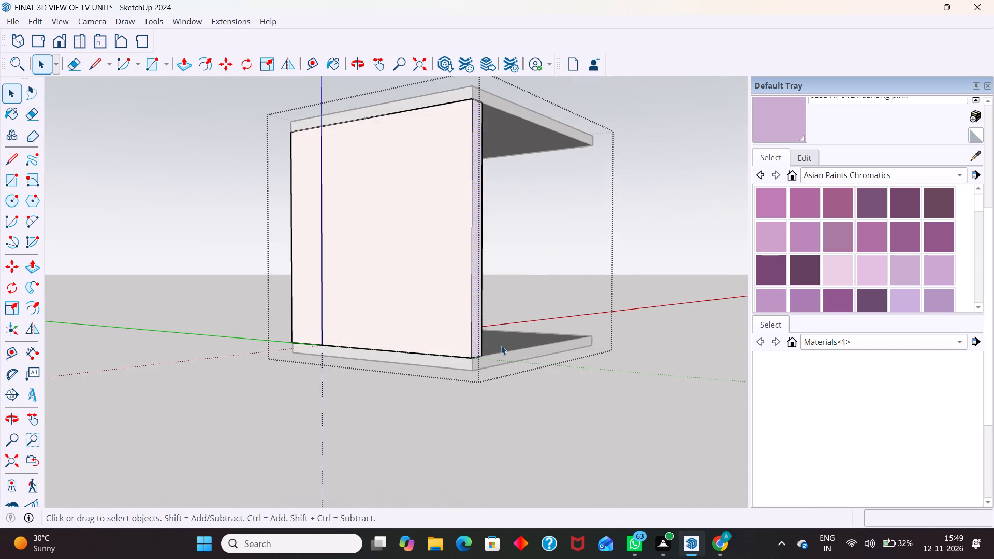
{"action": "scroll", "coordinate": [504, 347], "scroll_direction": "up", "scroll_amount": 4}
{"action": "scroll", "coordinate": [438, 379], "scroll_direction": "up", "scroll_amount": 5}
{"action": "scroll", "coordinate": [500, 415], "scroll_direction": "down", "scroll_amount": 7}
{"action": "scroll", "coordinate": [538, 399], "scroll_direction": "down", "scroll_amount": 6}
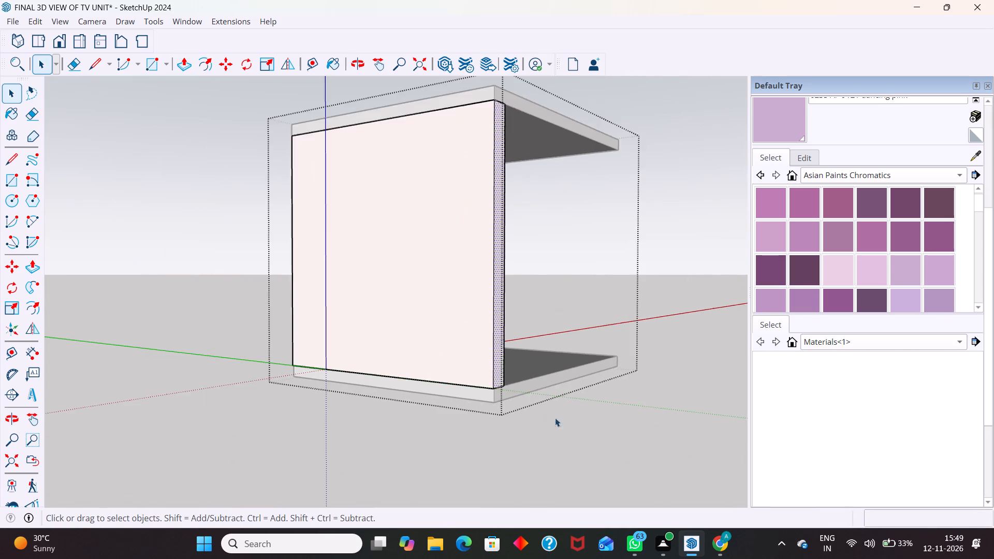
{"action": "middle_click_drag", "start_coordinate": [557, 427], "coordinate": [313, 436]}
{"action": "left_click", "coordinate": [552, 435]}
{"action": "scroll", "coordinate": [405, 357], "scroll_direction": "down", "scroll_amount": 1}
{"action": "middle_click_drag", "start_coordinate": [405, 357], "coordinate": [407, 364]}
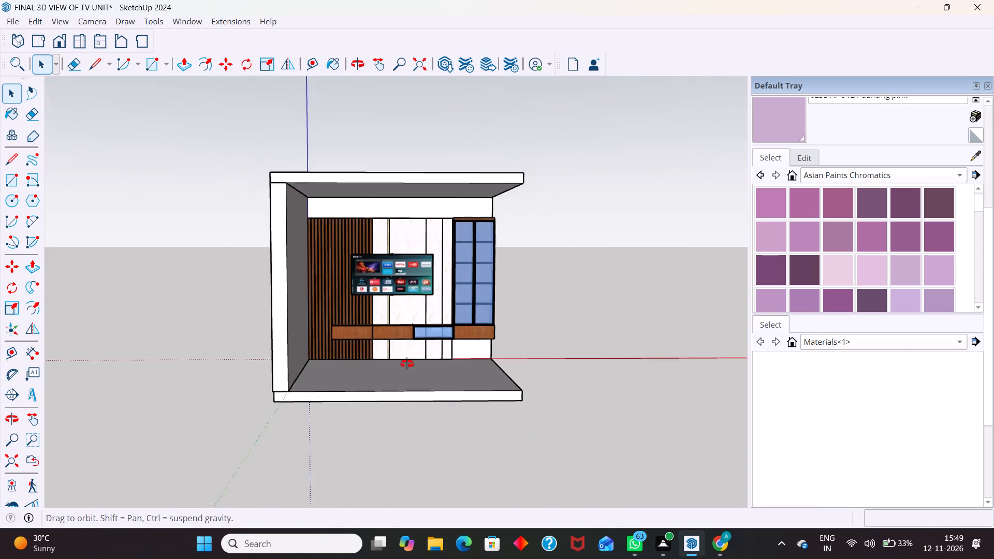
{"action": "middle_click_drag", "start_coordinate": [407, 364], "coordinate": [239, 396]}
{"action": "scroll", "coordinate": [235, 387], "scroll_direction": "down", "scroll_amount": 4}
{"action": "middle_click_drag", "start_coordinate": [259, 406], "coordinate": [343, 426]}
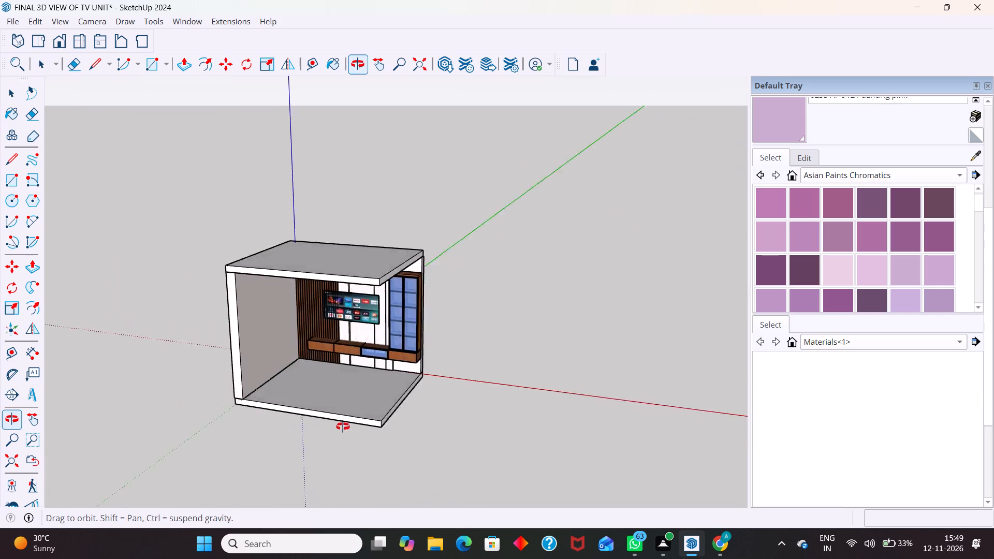
{"action": "middle_click_drag", "start_coordinate": [343, 426], "coordinate": [477, 409]}
{"action": "middle_click_drag", "start_coordinate": [274, 406], "coordinate": [421, 371]}
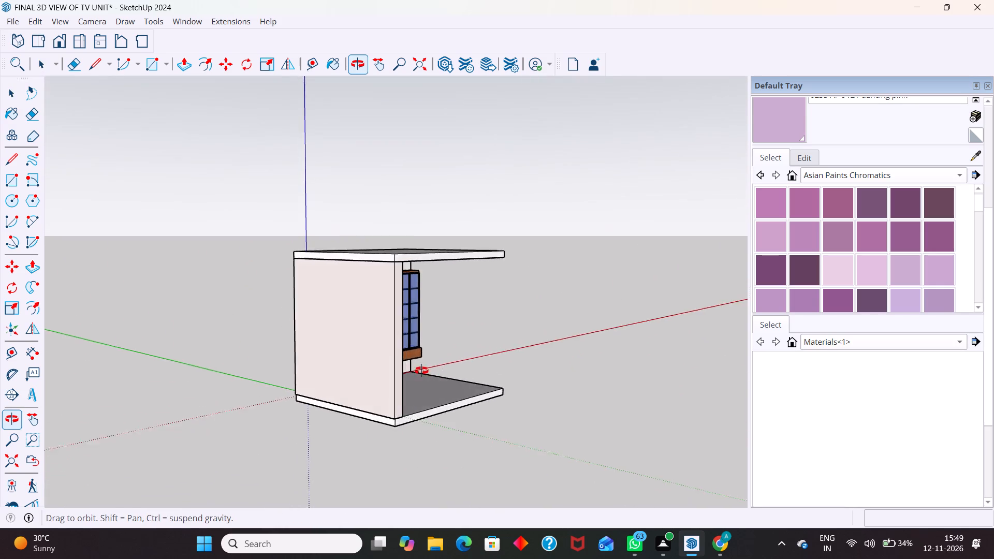
{"action": "middle_click_drag", "start_coordinate": [421, 371], "coordinate": [184, 370]}
{"action": "scroll", "coordinate": [347, 312], "scroll_direction": "up", "scroll_amount": 2}
{"action": "middle_click_drag", "start_coordinate": [365, 399], "coordinate": [356, 438]}
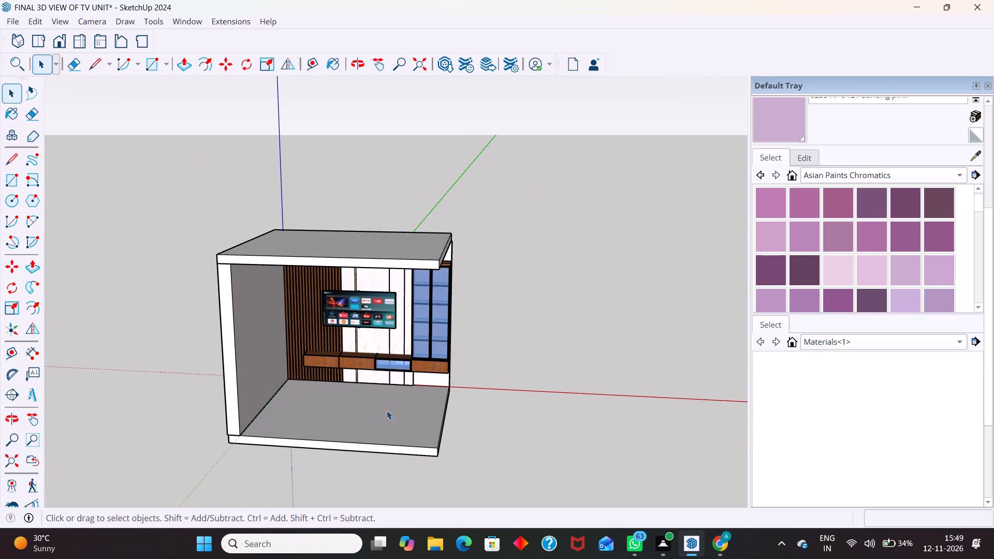
{"action": "scroll", "coordinate": [379, 396], "scroll_direction": "down", "scroll_amount": 4}
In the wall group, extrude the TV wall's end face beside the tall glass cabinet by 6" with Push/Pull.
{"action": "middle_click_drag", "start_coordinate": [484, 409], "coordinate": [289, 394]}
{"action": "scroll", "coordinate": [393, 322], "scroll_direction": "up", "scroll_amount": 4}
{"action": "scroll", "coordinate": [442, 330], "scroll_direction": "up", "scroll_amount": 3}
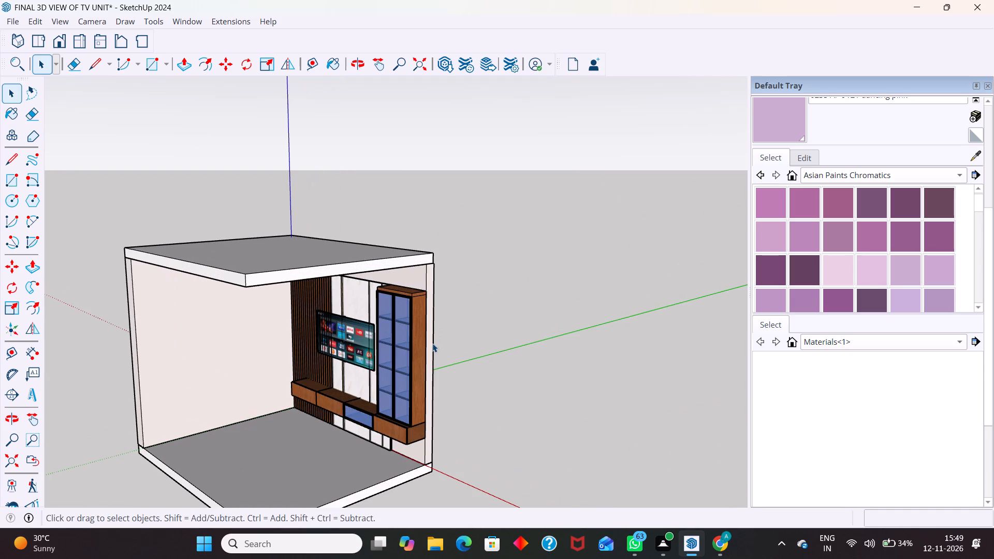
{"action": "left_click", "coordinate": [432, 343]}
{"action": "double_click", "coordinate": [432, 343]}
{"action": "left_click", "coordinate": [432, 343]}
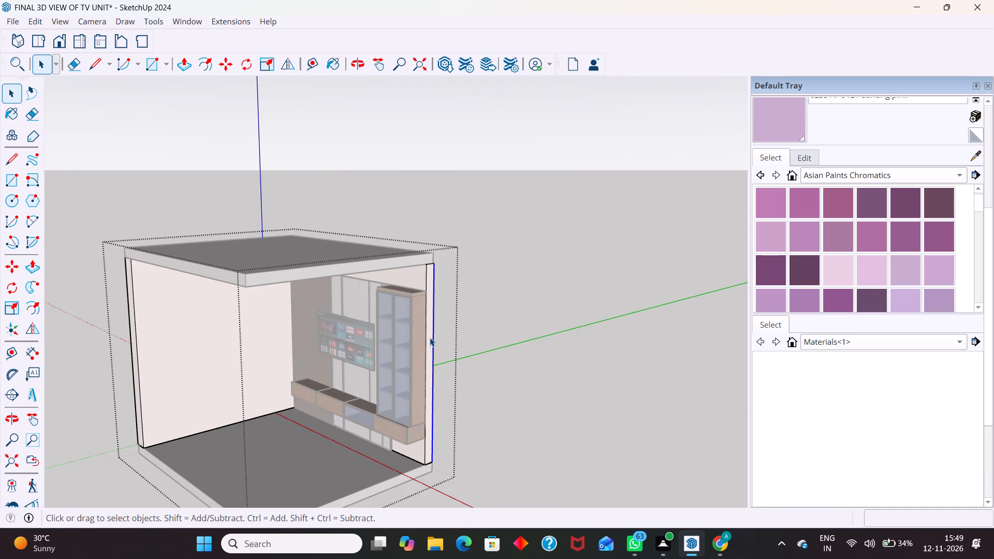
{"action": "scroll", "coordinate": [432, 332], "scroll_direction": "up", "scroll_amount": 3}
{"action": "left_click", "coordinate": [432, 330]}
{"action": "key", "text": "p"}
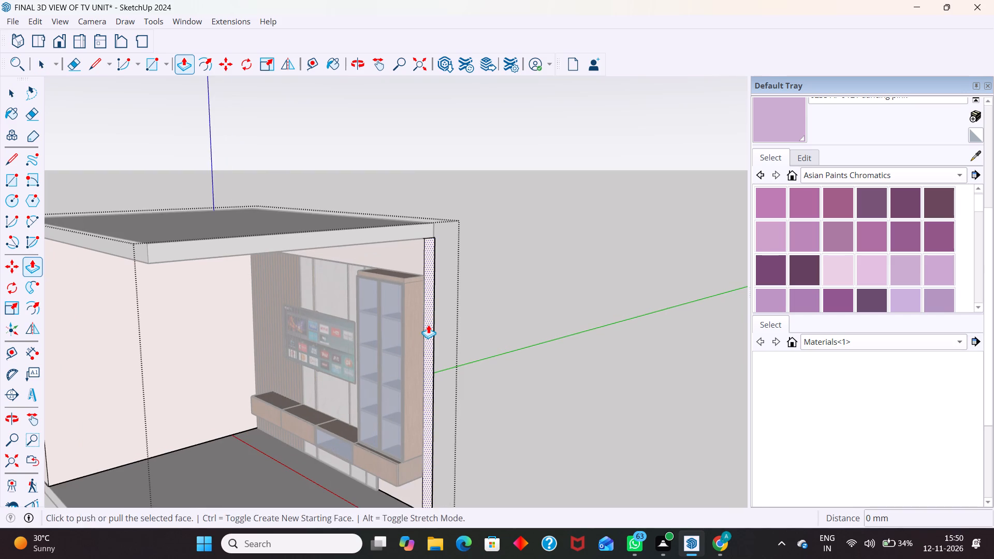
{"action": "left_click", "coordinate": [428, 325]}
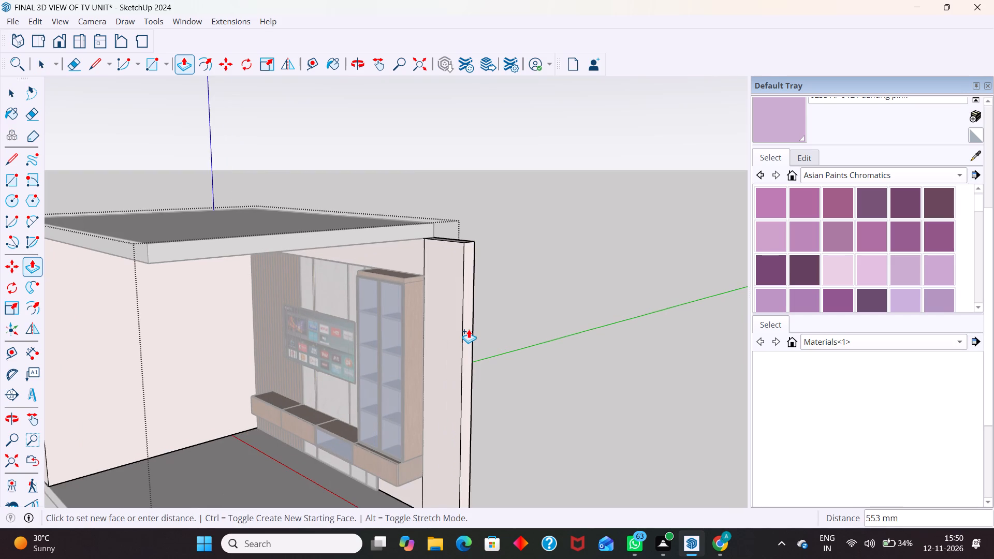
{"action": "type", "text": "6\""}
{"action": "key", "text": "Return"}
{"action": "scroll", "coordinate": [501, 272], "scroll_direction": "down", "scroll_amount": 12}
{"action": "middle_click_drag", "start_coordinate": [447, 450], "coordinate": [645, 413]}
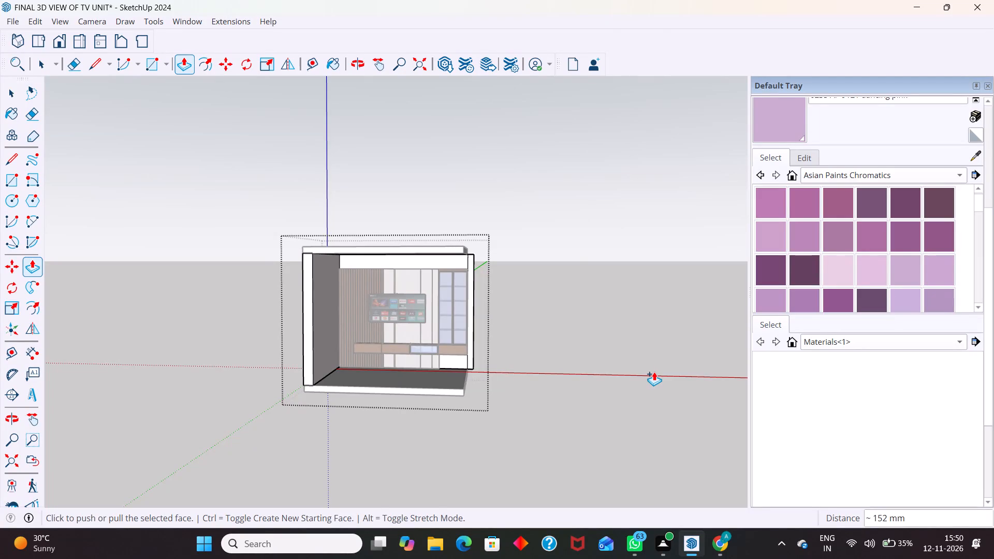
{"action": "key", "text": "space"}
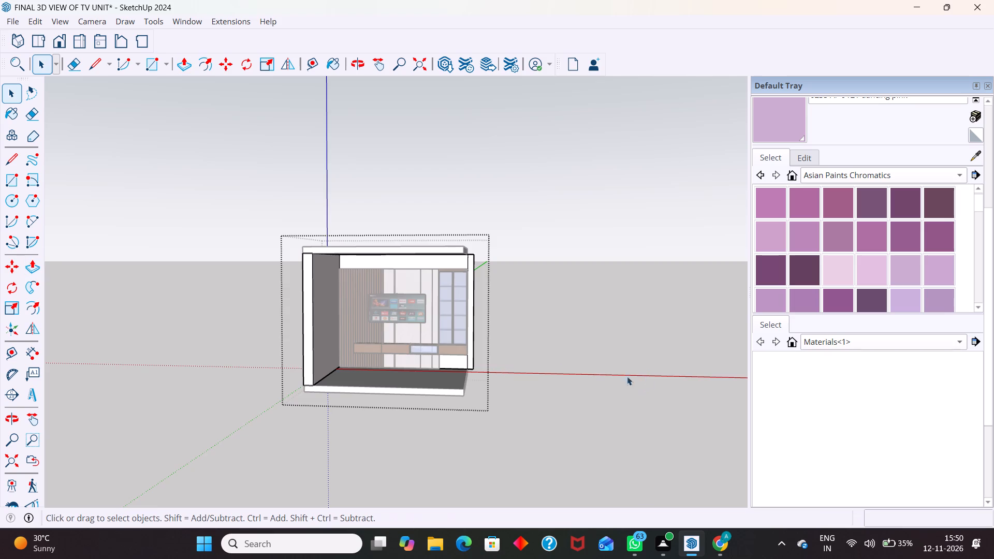
Leave the wall group and examine the 6" wall extension against the slab edges from above, below and the side.
{"action": "scroll", "coordinate": [501, 273], "scroll_direction": "down", "scroll_amount": 6}
{"action": "middle_click_drag", "start_coordinate": [452, 432], "coordinate": [417, 466]}
{"action": "scroll", "coordinate": [632, 282], "scroll_direction": "up", "scroll_amount": 4}
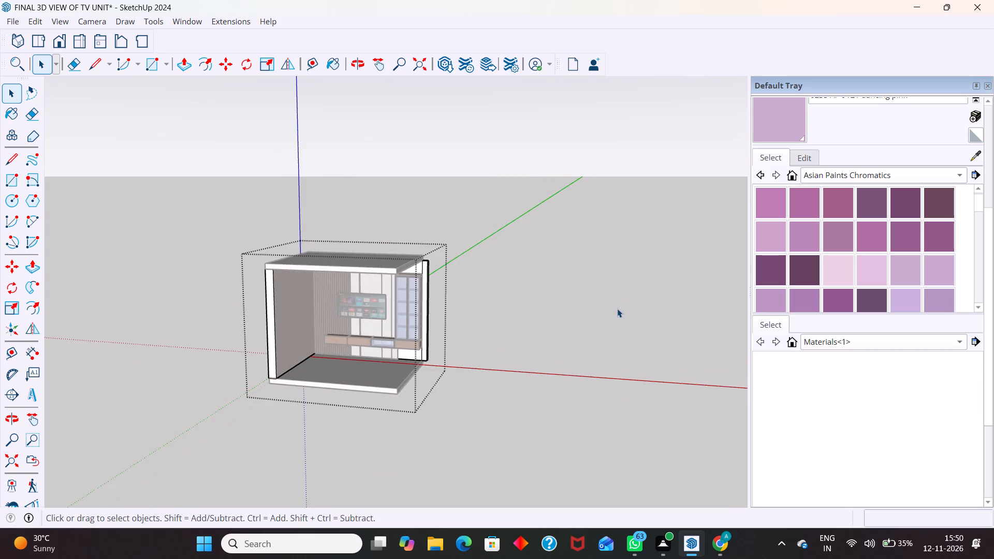
{"action": "left_click", "coordinate": [617, 310]}
{"action": "middle_click_drag", "start_coordinate": [399, 290], "coordinate": [211, 346]}
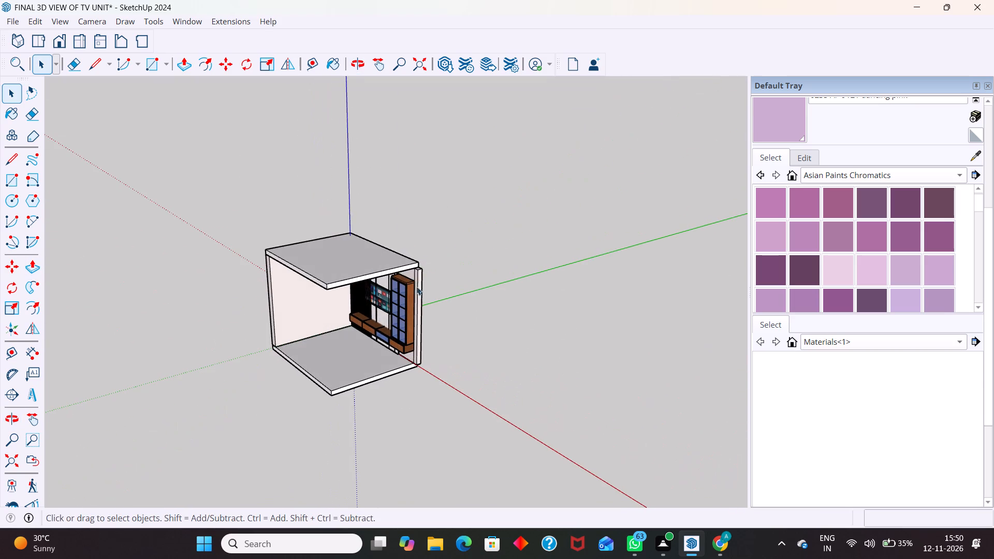
{"action": "scroll", "coordinate": [437, 229], "scroll_direction": "up", "scroll_amount": 5}
{"action": "middle_click_drag", "start_coordinate": [402, 283], "coordinate": [500, 270]}
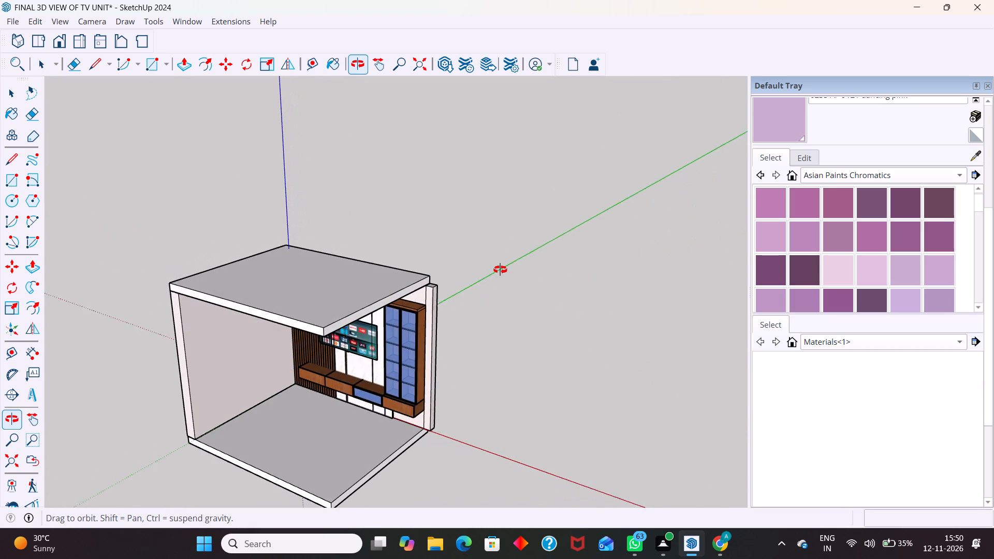
{"action": "middle_click_drag", "start_coordinate": [500, 270], "coordinate": [501, 269]}
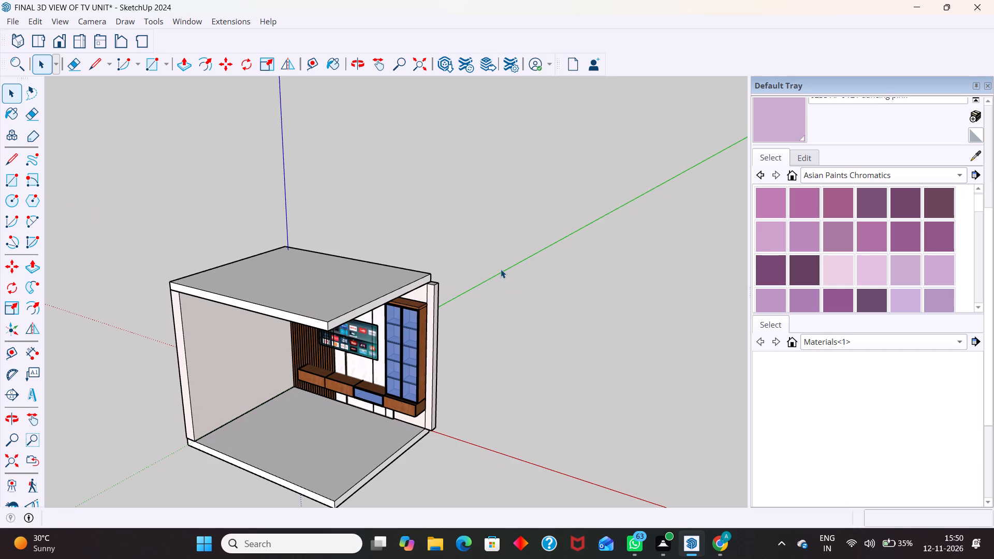
{"action": "scroll", "coordinate": [496, 274], "scroll_direction": "down", "scroll_amount": 5}
{"action": "middle_click_drag", "start_coordinate": [422, 337], "coordinate": [530, 285]}
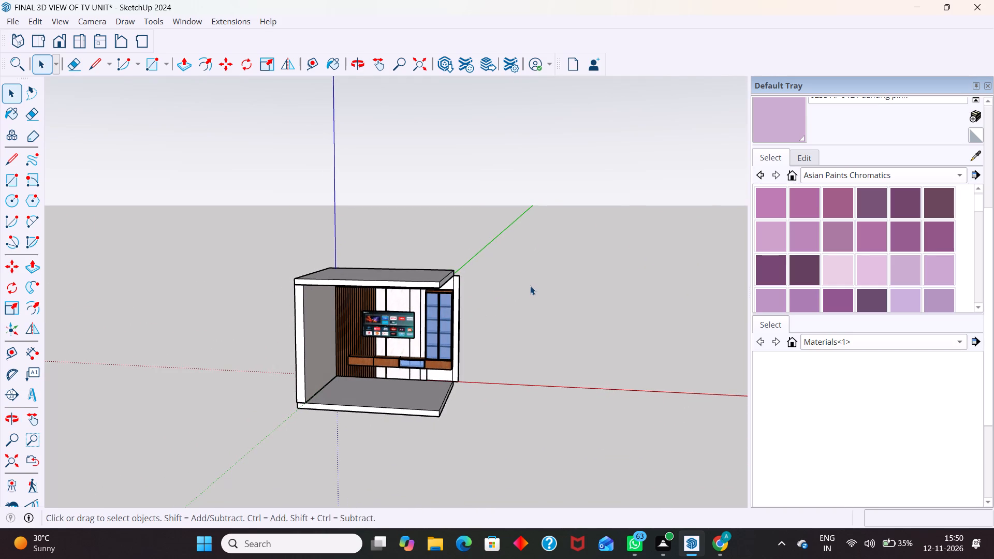
{"action": "middle_click_drag", "start_coordinate": [376, 254], "coordinate": [460, 134]}
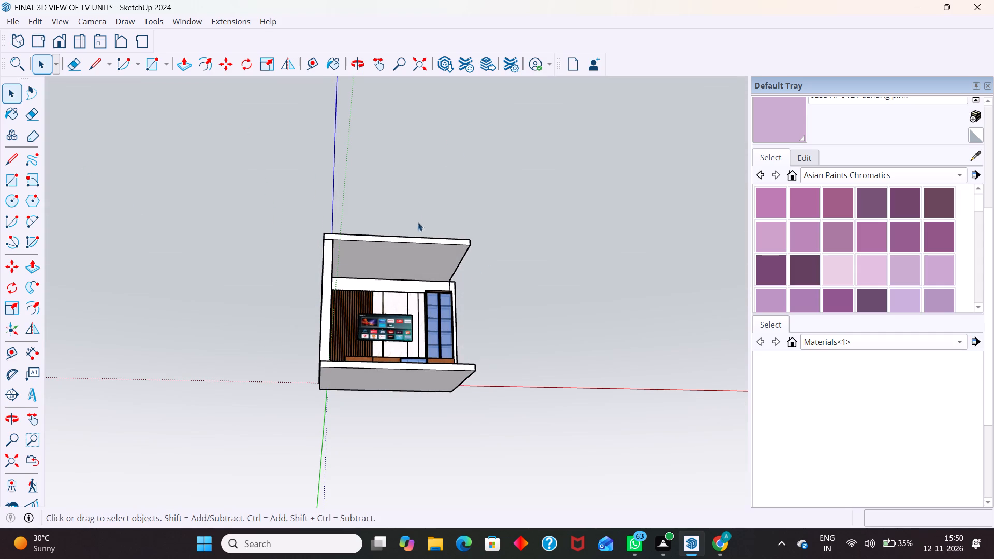
{"action": "scroll", "coordinate": [427, 214], "scroll_direction": "up", "scroll_amount": 3}
{"action": "middle_click_drag", "start_coordinate": [471, 251], "coordinate": [337, 269]}
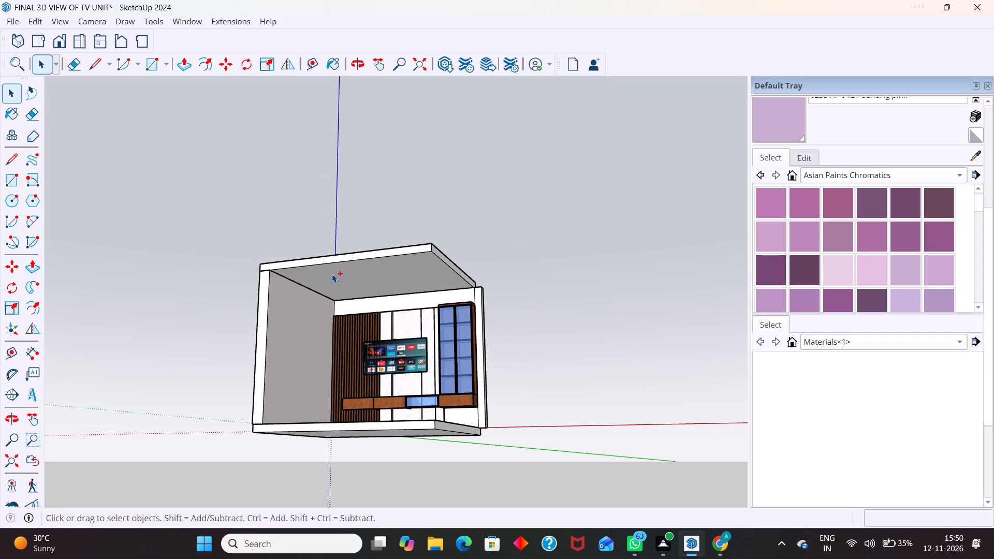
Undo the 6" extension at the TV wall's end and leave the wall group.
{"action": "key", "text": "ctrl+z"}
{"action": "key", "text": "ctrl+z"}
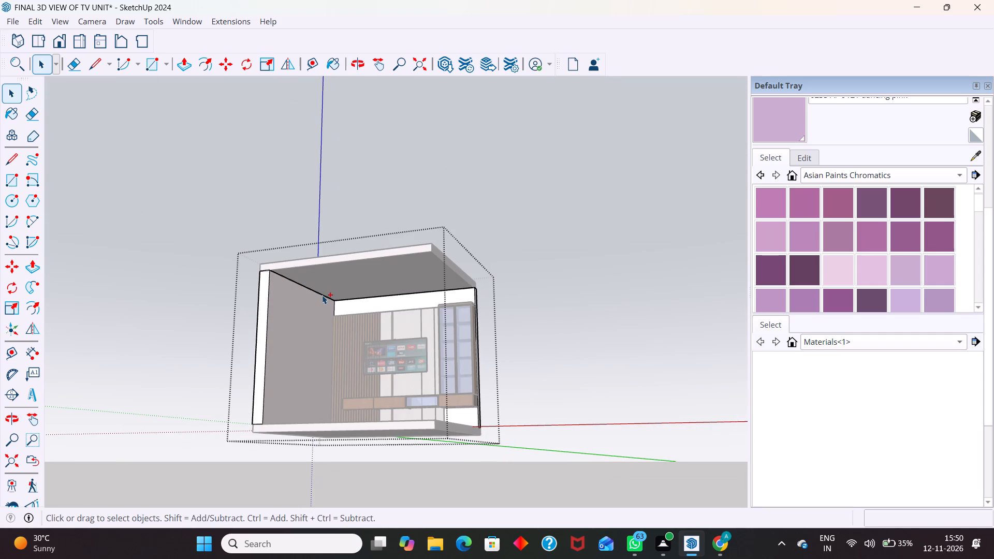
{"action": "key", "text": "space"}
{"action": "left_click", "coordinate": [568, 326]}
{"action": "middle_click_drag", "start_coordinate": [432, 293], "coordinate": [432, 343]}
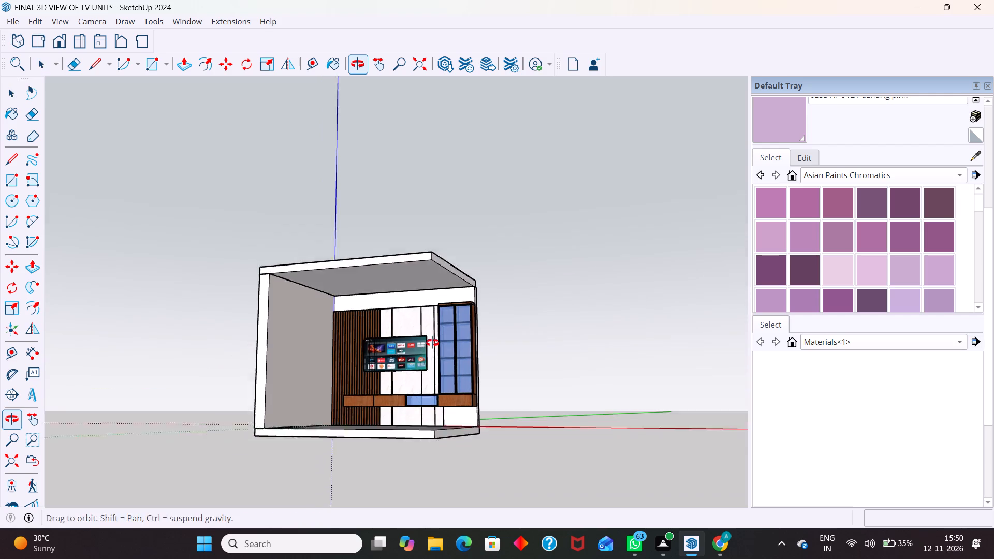
Examine the corner where the ceiling slab meets the TV wall's end beside the tall glass cabinet, from below and above.
{"action": "middle_click_drag", "start_coordinate": [432, 343], "coordinate": [429, 387]}
{"action": "scroll", "coordinate": [428, 386], "scroll_direction": "down", "scroll_amount": 6}
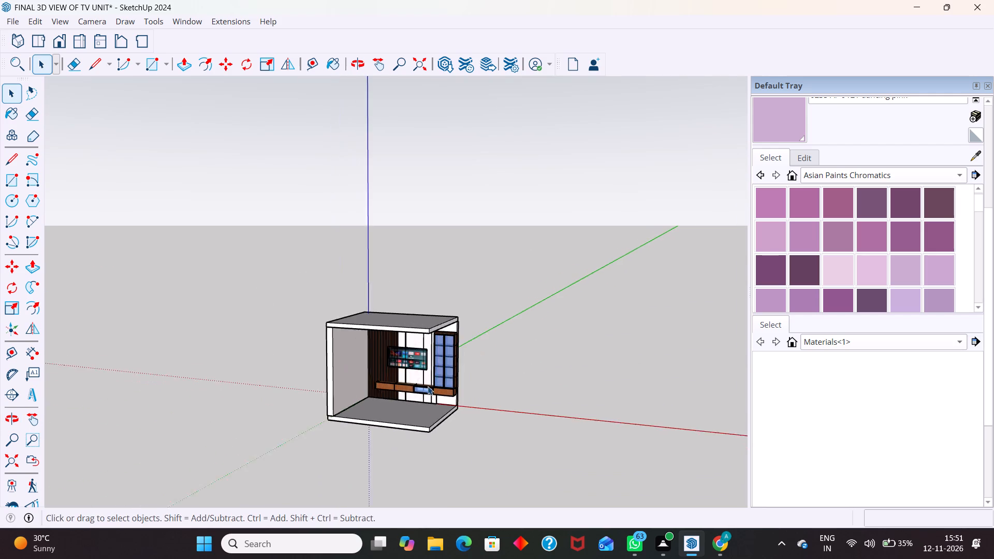
{"action": "middle_click_drag", "start_coordinate": [493, 360], "coordinate": [327, 327]}
{"action": "scroll", "coordinate": [475, 320], "scroll_direction": "up", "scroll_amount": 15}
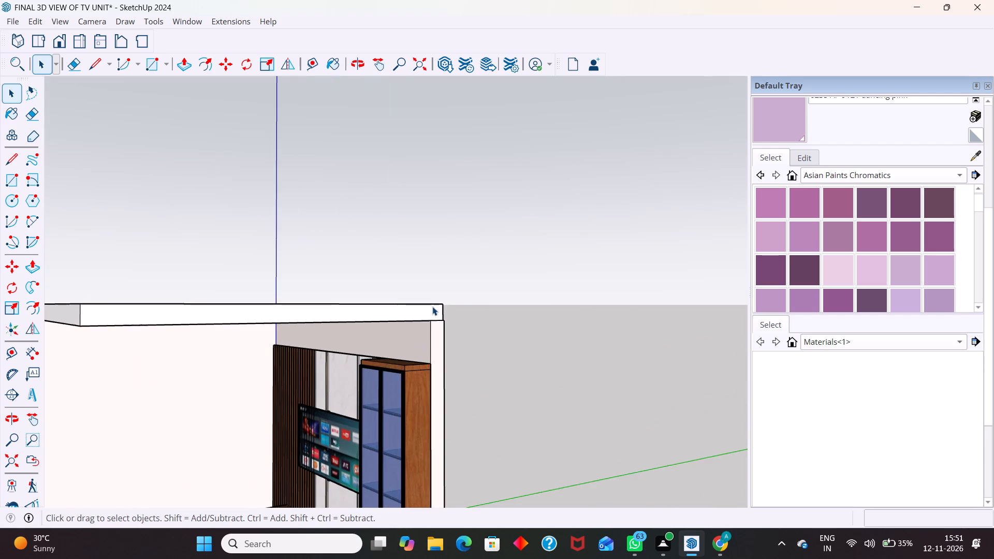
{"action": "middle_click_drag", "start_coordinate": [435, 318], "coordinate": [452, 387]}
{"action": "scroll", "coordinate": [451, 339], "scroll_direction": "up", "scroll_amount": 10}
{"action": "middle_click_drag", "start_coordinate": [439, 334], "coordinate": [445, 372]}
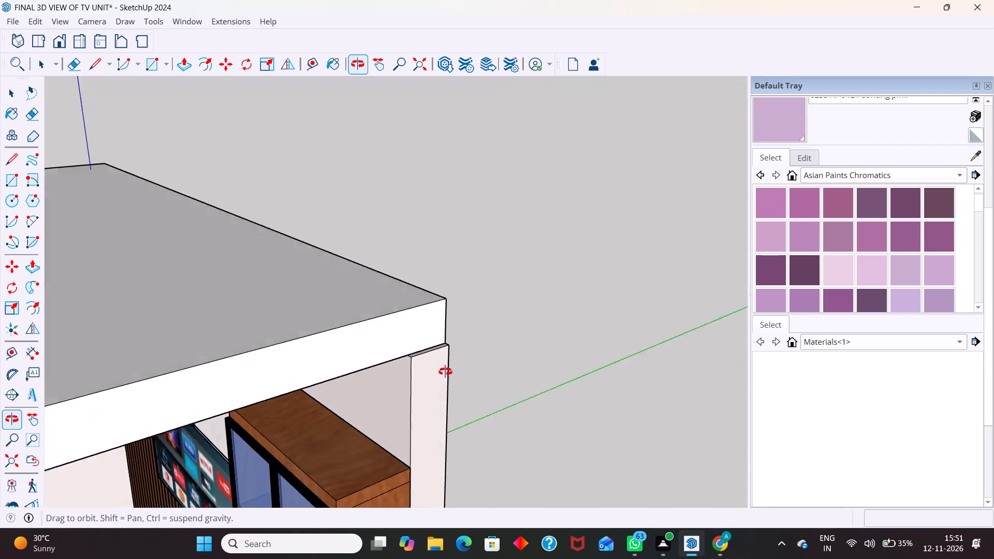
{"action": "middle_click_drag", "start_coordinate": [445, 372], "coordinate": [449, 394]}
{"action": "scroll", "coordinate": [492, 299], "scroll_direction": "down", "scroll_amount": 12}
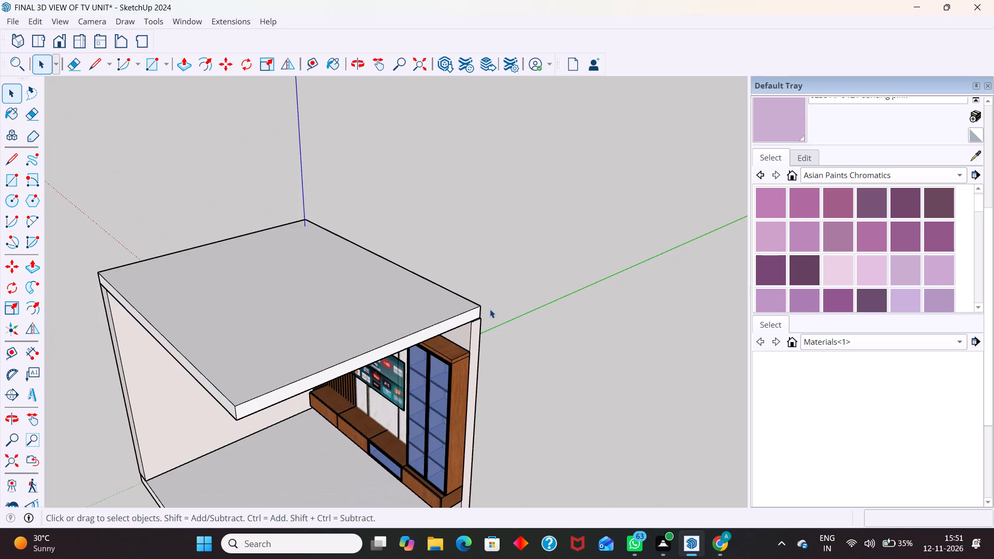
Undo the wall edits, the floor and ceiling slabs and their guides, back to the TV unit with its original wall.
{"action": "key", "text": "ctrl+z"}
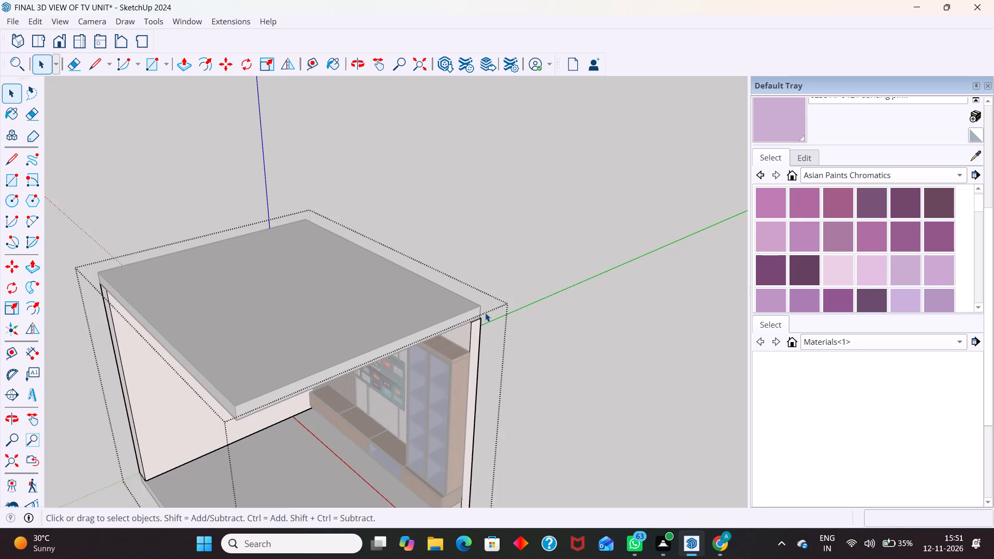
{"action": "key", "text": "ctrl+z"}
{"action": "key", "text": "ctrl+z"}
{"action": "key", "text": "ctrl+z"}
{"action": "key", "text": "ctrl+z"}
{"action": "key", "text": "ctrl+z"}
{"action": "key", "text": "ctrl+z"}
{"action": "key", "text": "ctrl+z"}
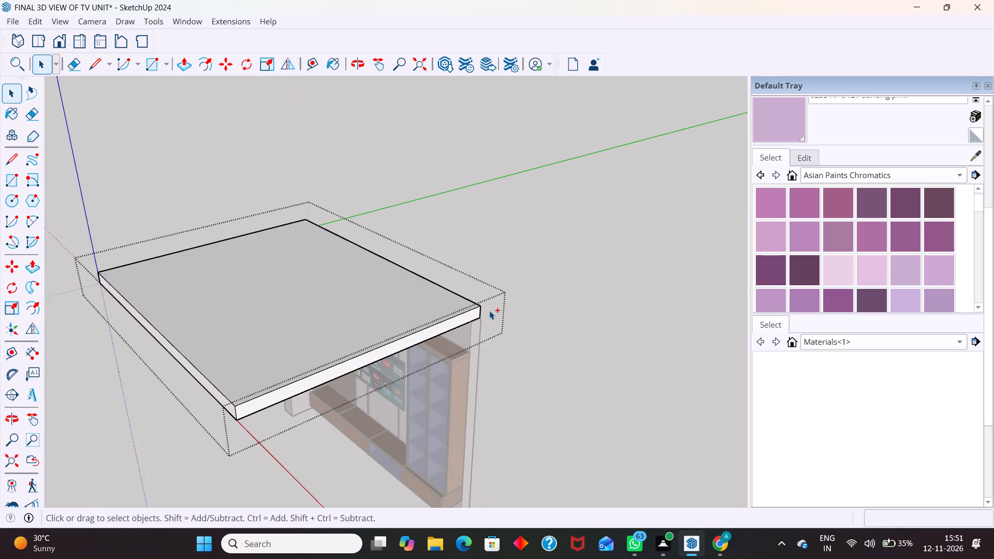
{"action": "key", "text": "ctrl+z"}
{"action": "key", "text": "ctrl+z"}
{"action": "key", "text": "ctrl+z"}
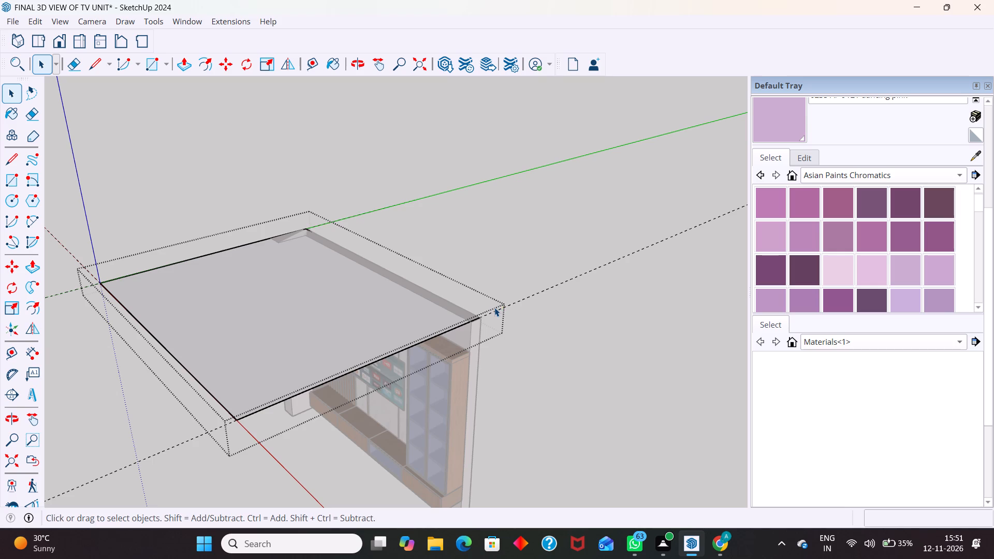
{"action": "key", "text": "ctrl+z"}
{"action": "key", "text": "ctrl+z"}
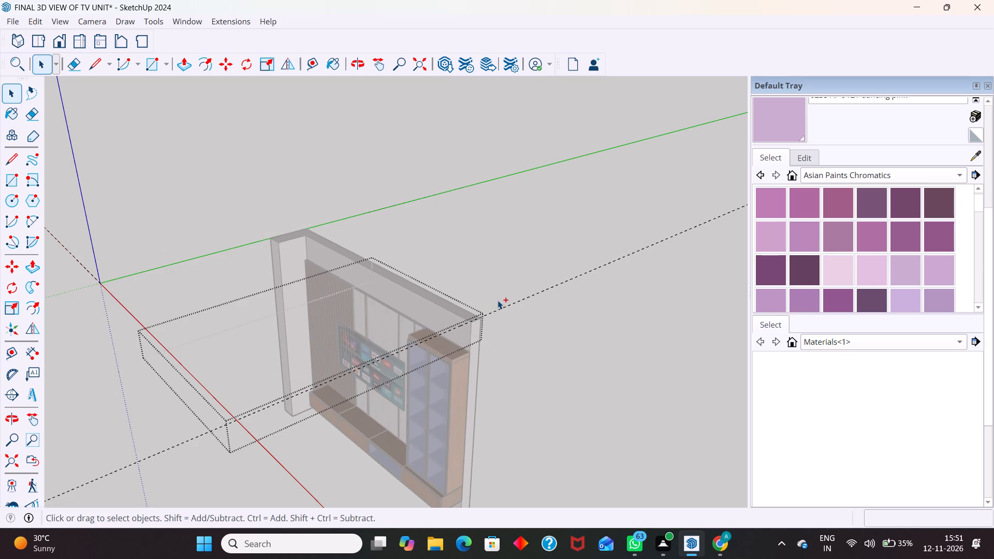
{"action": "key", "text": "ctrl+z"}
{"action": "scroll", "coordinate": [498, 300], "scroll_direction": "down", "scroll_amount": 15}
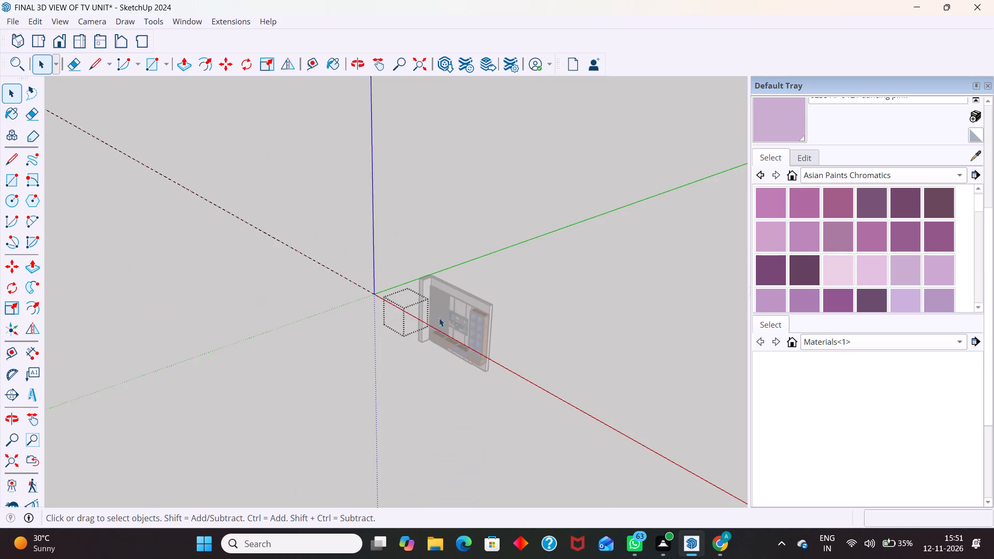
{"action": "middle_click_drag", "start_coordinate": [397, 346], "coordinate": [699, 399]}
{"action": "left_click", "coordinate": [572, 360]}
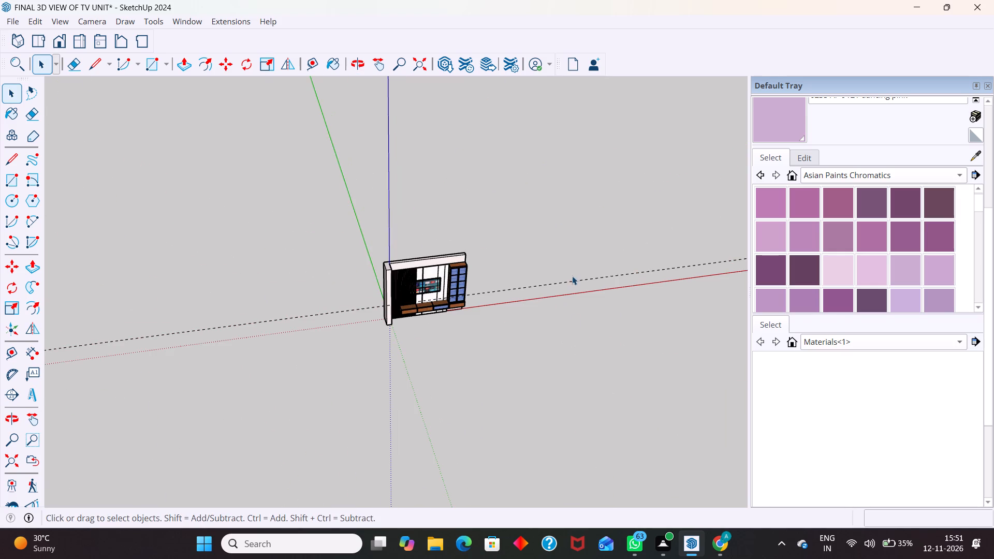
{"action": "middle_click_drag", "start_coordinate": [572, 279], "coordinate": [471, 378]}
{"action": "key", "text": "ctrl+z"}
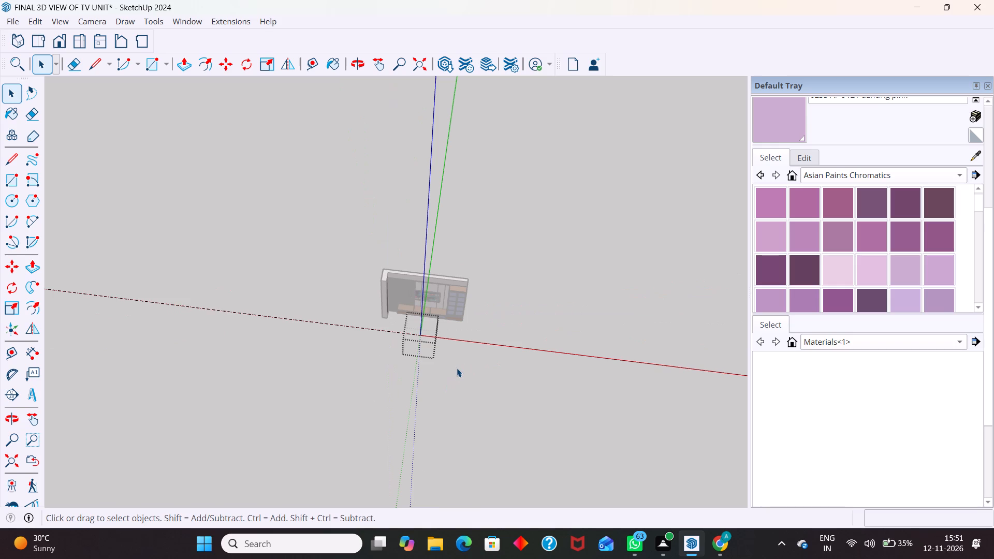
{"action": "key", "text": "ctrl+z"}
{"action": "left_click", "coordinate": [534, 312]}
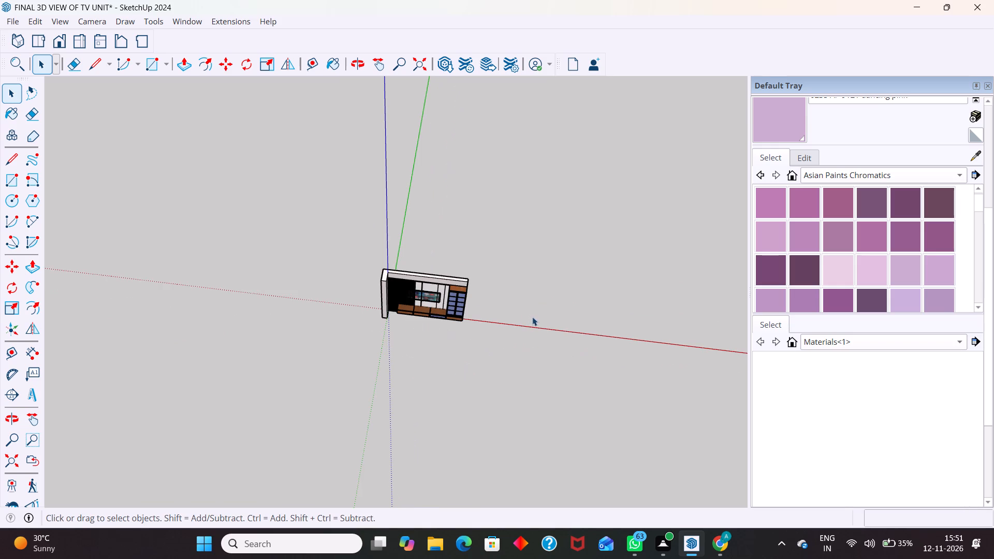
Create a new empty group and place a guide 10' in front of the TV wall's top back edge.
{"action": "right_click", "coordinate": [564, 307]}
{"action": "left_click", "coordinate": [583, 348]}
{"action": "scroll", "coordinate": [446, 283], "scroll_direction": "up", "scroll_amount": 3}
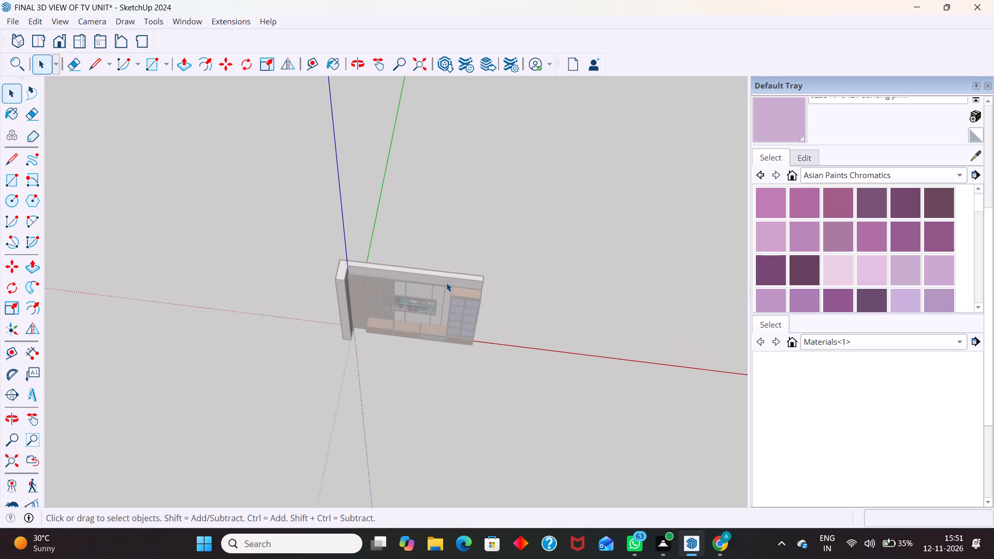
{"action": "scroll", "coordinate": [446, 283], "scroll_direction": "up", "scroll_amount": 5}
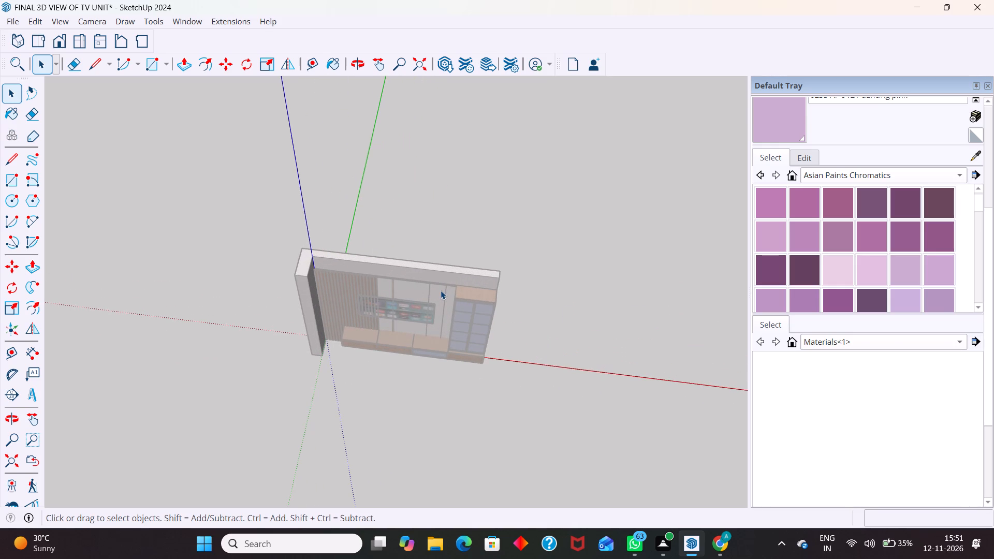
{"action": "key", "text": "t"}
{"action": "left_click", "coordinate": [445, 263]}
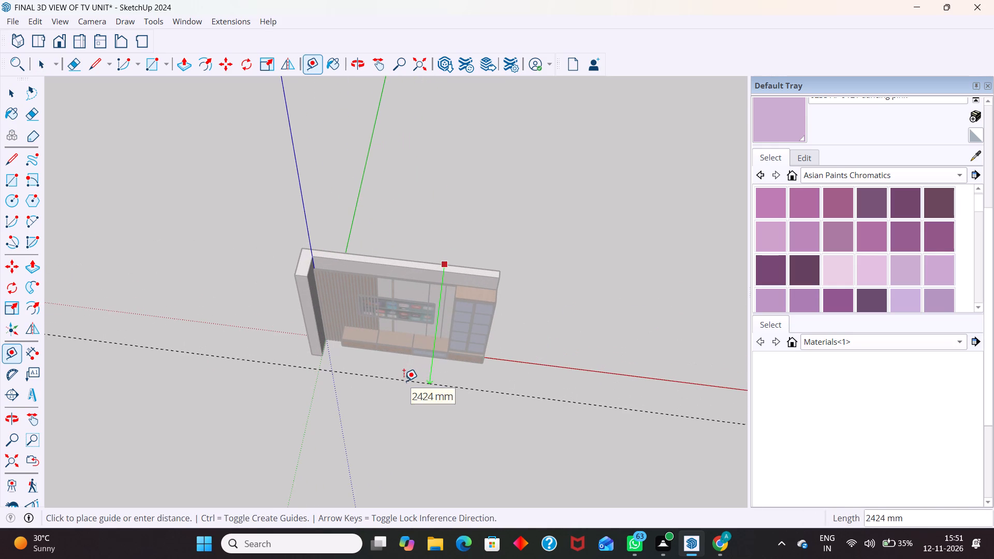
{"action": "key", "text": "1"}
{"action": "key", "text": "0"}
{"action": "key", "text": "apostrophe"}
{"action": "key", "text": "Return"}
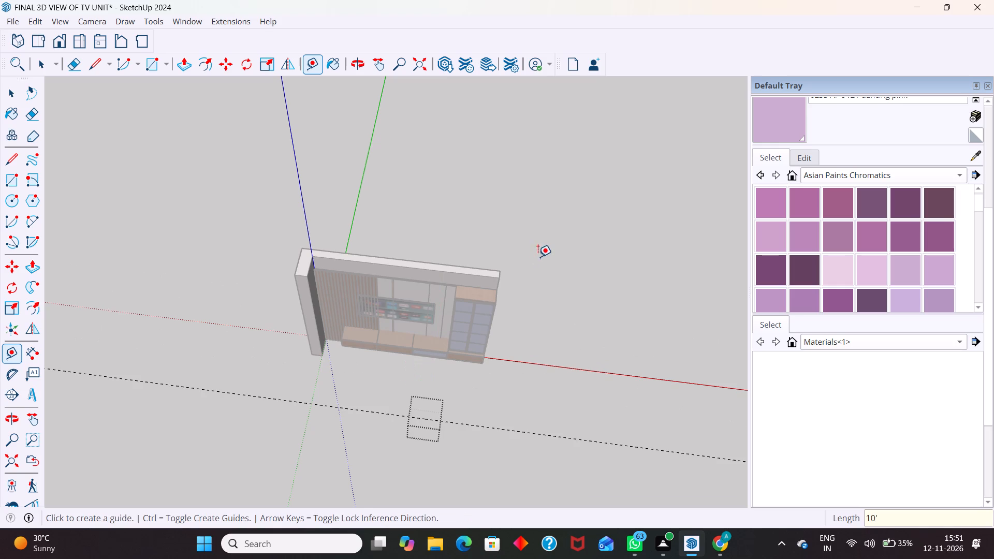
Place a guide along the slatted-panel end of the TV wall, offset about 3684 mm from the cabinet-side end edge.
{"action": "scroll", "coordinate": [502, 273], "scroll_direction": "up", "scroll_amount": 4}
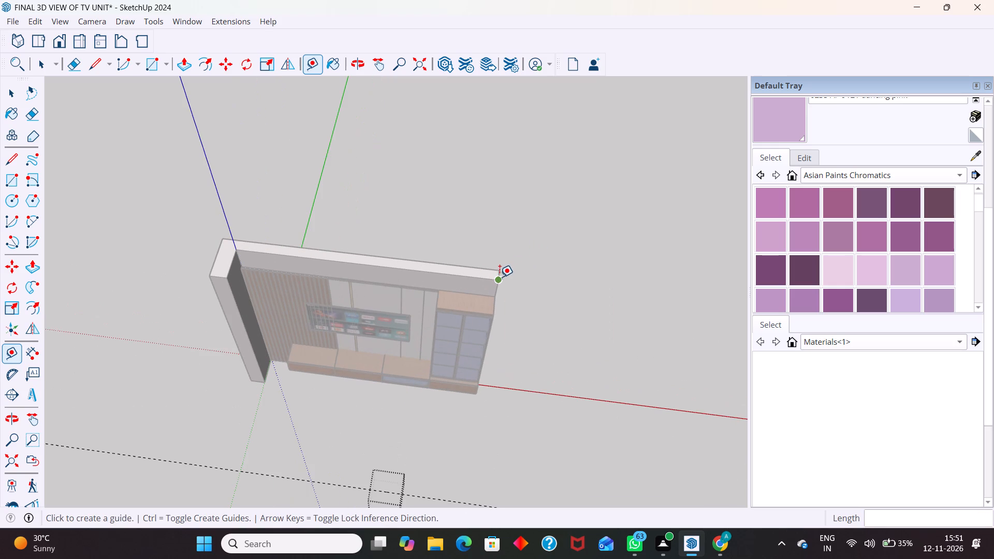
{"action": "scroll", "coordinate": [500, 275], "scroll_direction": "up", "scroll_amount": 7}
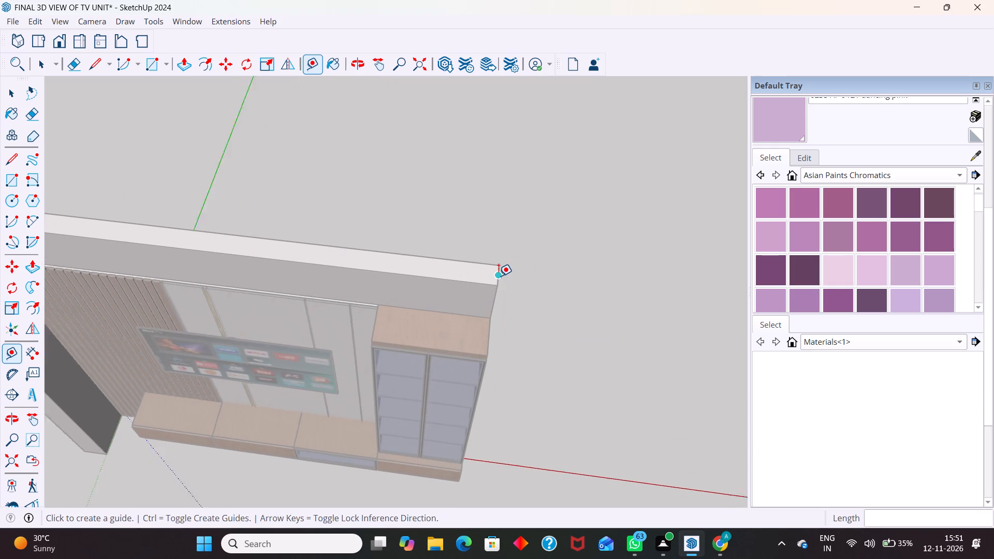
{"action": "scroll", "coordinate": [499, 276], "scroll_direction": "up", "scroll_amount": 2}
{"action": "left_click", "coordinate": [494, 283]}
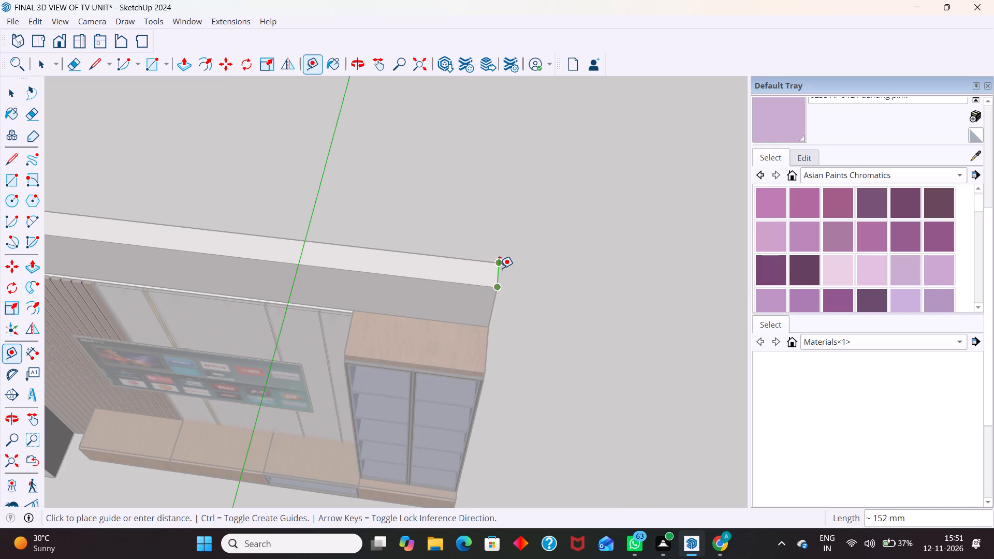
{"action": "key", "text": "Escape"}
{"action": "scroll", "coordinate": [495, 272], "scroll_direction": "up", "scroll_amount": 9}
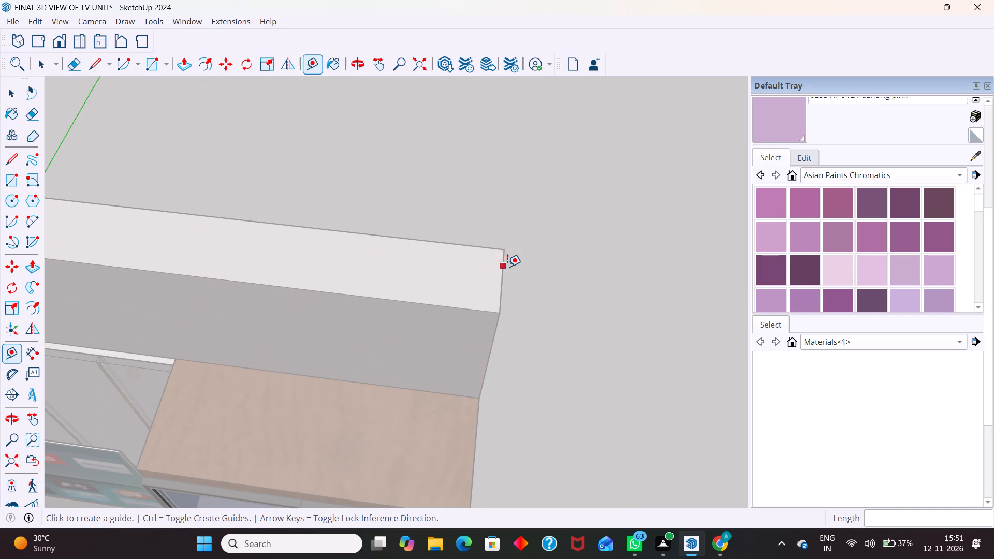
{"action": "left_click", "coordinate": [503, 267]}
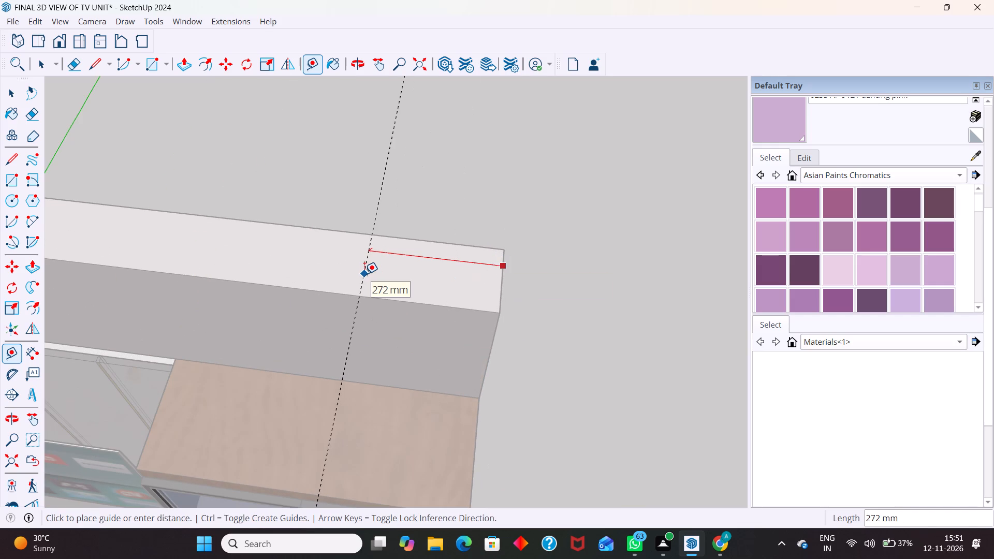
{"action": "scroll", "coordinate": [368, 273], "scroll_direction": "down", "scroll_amount": 17}
{"action": "scroll", "coordinate": [370, 275], "scroll_direction": "down", "scroll_amount": 6}
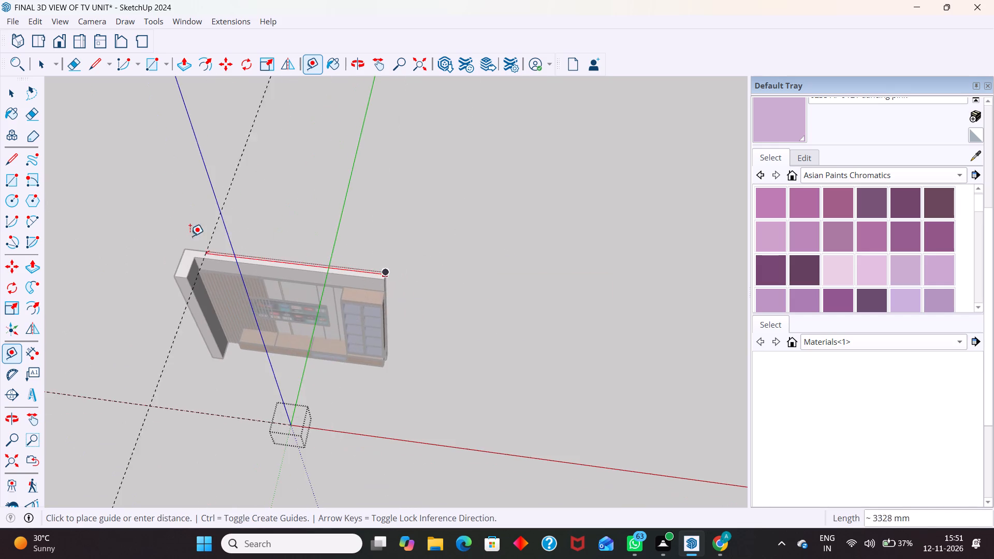
{"action": "scroll", "coordinate": [187, 236], "scroll_direction": "up", "scroll_amount": 17}
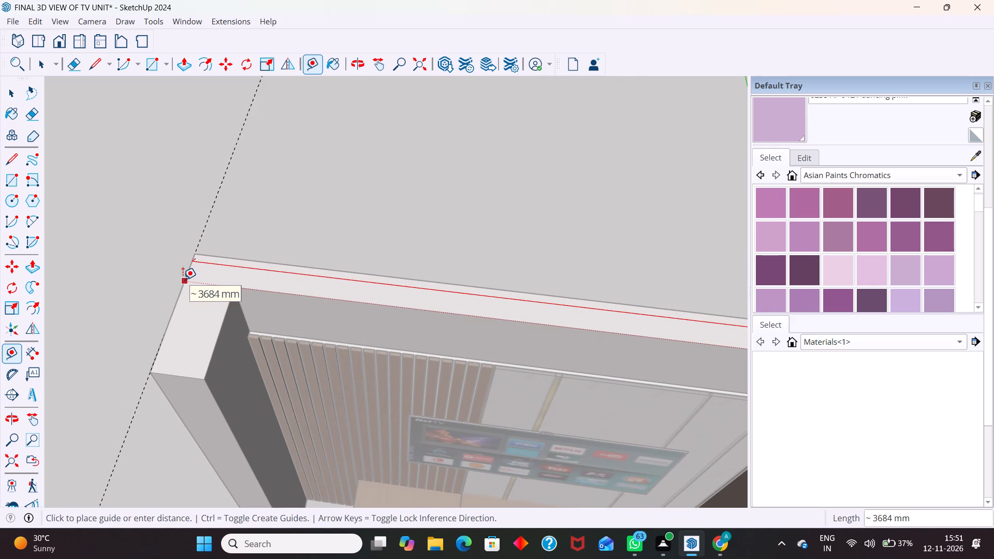
{"action": "left_click", "coordinate": [183, 279]}
Place a parallel guide through the TV wall's top corner beside the tall glass cabinet, about 3684 mm from the opposite guide.
{"action": "scroll", "coordinate": [245, 260], "scroll_direction": "down", "scroll_amount": 7}
{"action": "scroll", "coordinate": [182, 242], "scroll_direction": "down", "scroll_amount": 7}
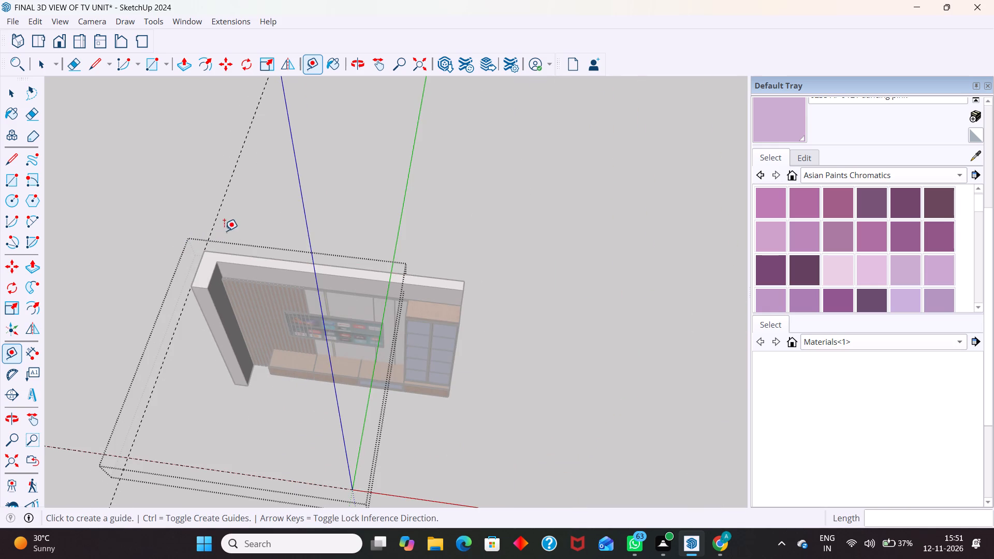
{"action": "left_click", "coordinate": [216, 218]}
{"action": "scroll", "coordinate": [462, 279], "scroll_direction": "up", "scroll_amount": 5}
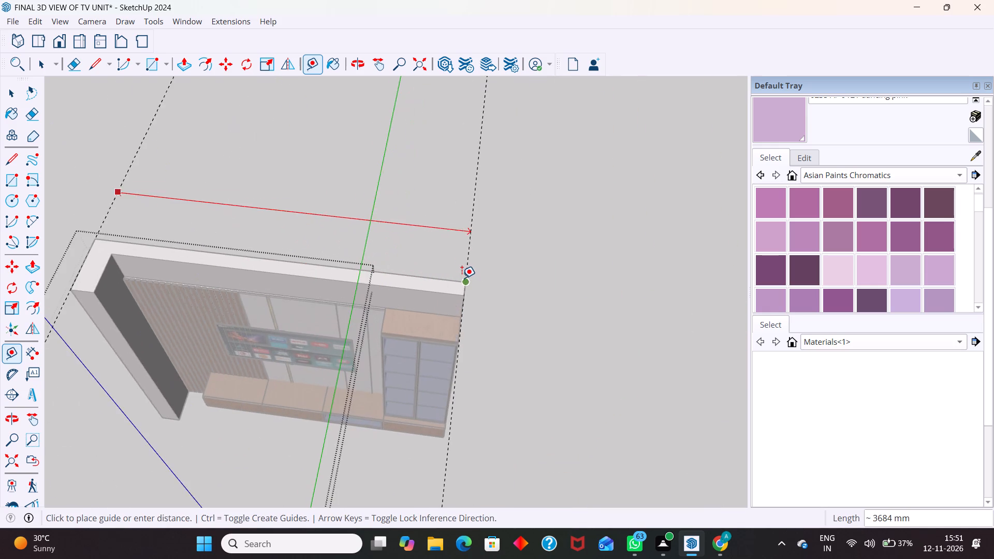
{"action": "scroll", "coordinate": [462, 278], "scroll_direction": "up", "scroll_amount": 6}
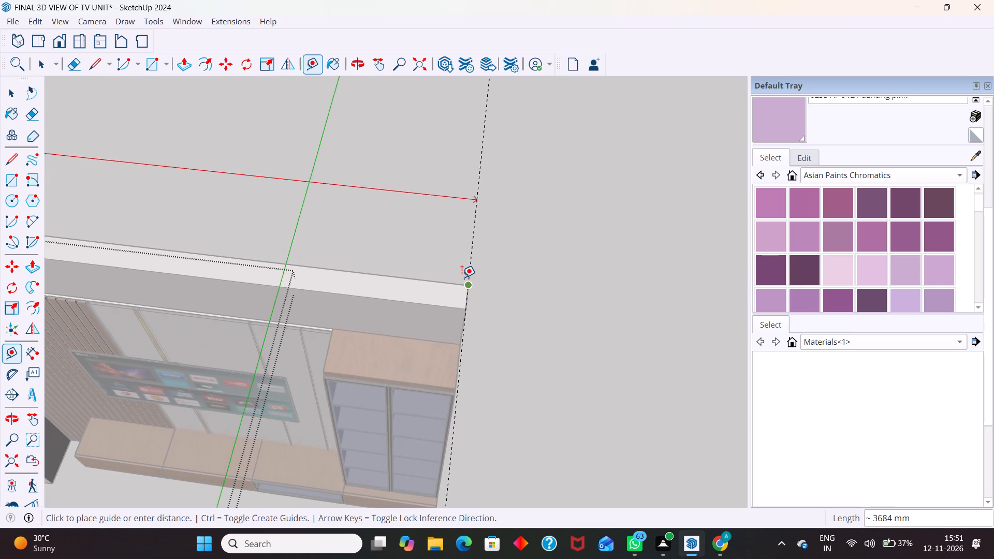
{"action": "left_click", "coordinate": [467, 284]}
{"action": "key", "text": "space"}
Draw the ceiling rectangle from the TV wall's top back corner at the slatted end to the 10' guide's cabinet-side intersection.
{"action": "scroll", "coordinate": [536, 279], "scroll_direction": "down", "scroll_amount": 14}
{"action": "scroll", "coordinate": [529, 218], "scroll_direction": "down", "scroll_amount": 7}
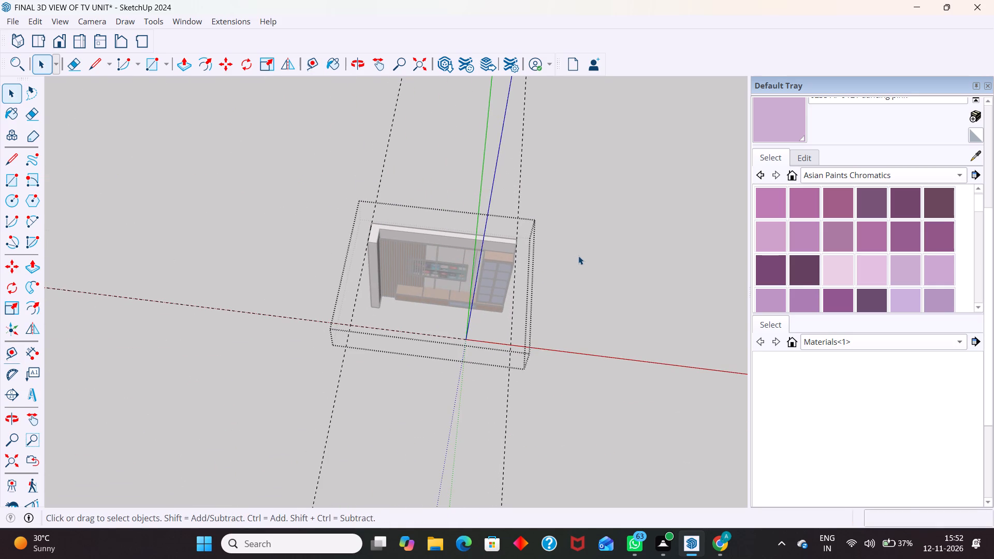
{"action": "key", "text": "r"}
{"action": "left_click", "coordinate": [372, 224]}
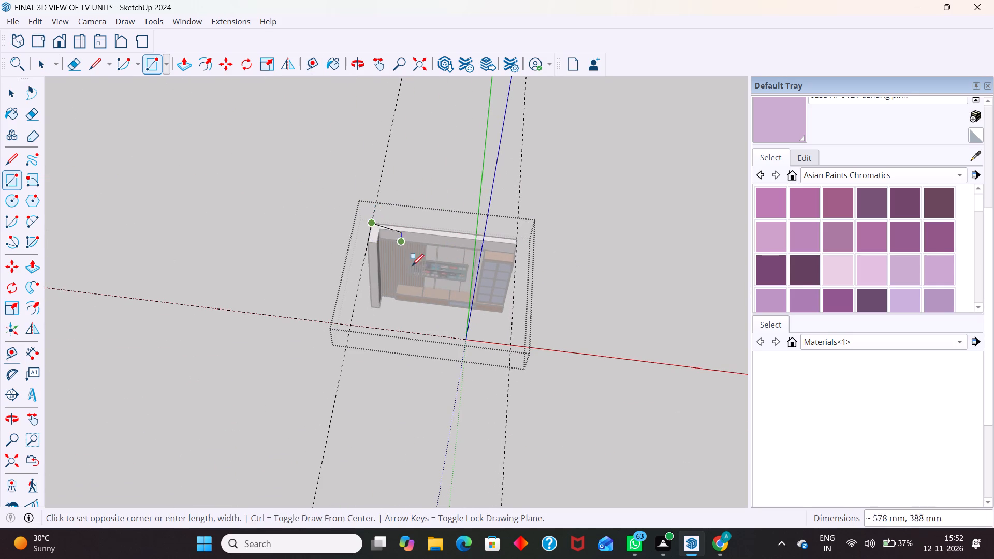
{"action": "left_click", "coordinate": [508, 346]}
{"action": "key", "text": "space"}
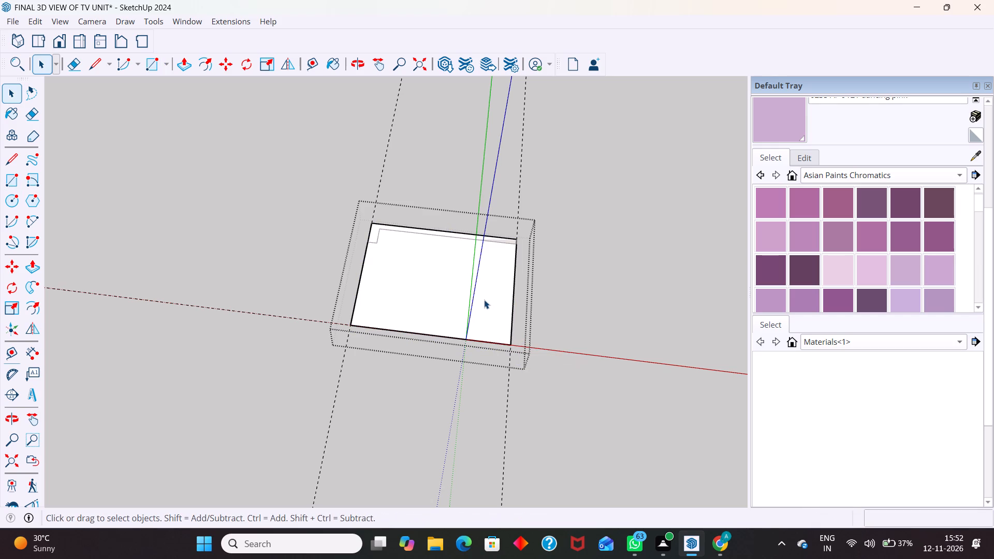
Extrude the ceiling rectangle upward 150 mm with Push/Pull and leave the group.
{"action": "left_click", "coordinate": [485, 297]}
{"action": "key", "text": "p"}
{"action": "left_click", "coordinate": [486, 293]}
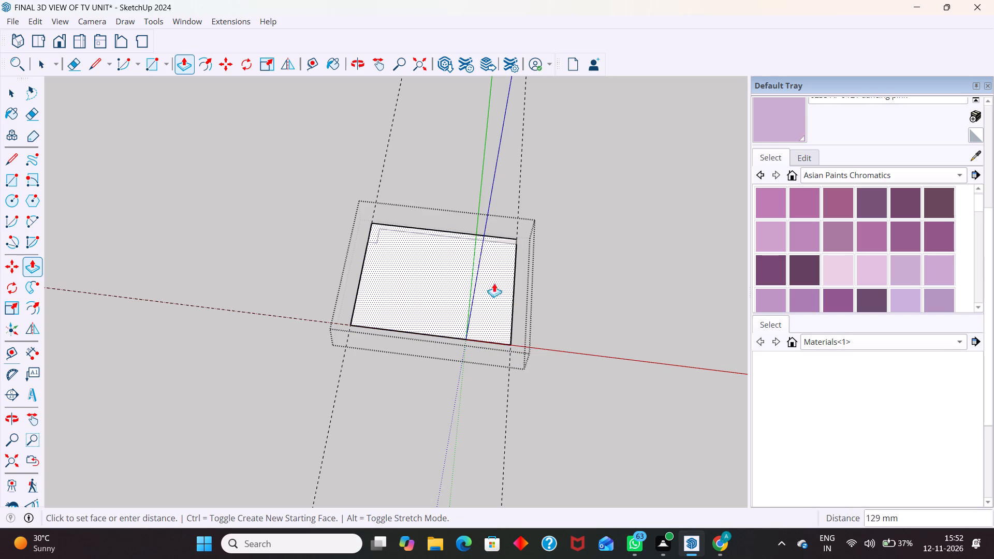
{"action": "type", "text": "150"}
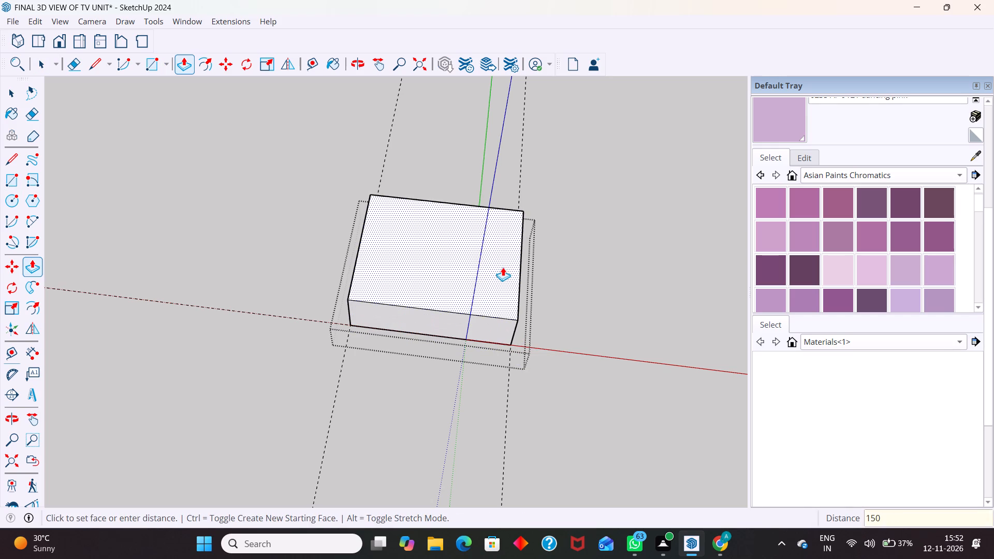
{"action": "key", "text": "Return"}
{"action": "key", "text": "space"}
{"action": "left_click", "coordinate": [648, 289]}
Examine the new ceiling slab's fit on the TV wall from behind and from the cabinet side, and select the slab group.
{"action": "middle_click_drag", "start_coordinate": [604, 352], "coordinate": [174, 258]}
{"action": "scroll", "coordinate": [377, 319], "scroll_direction": "up", "scroll_amount": 10}
{"action": "middle_click_drag", "start_coordinate": [438, 296], "coordinate": [319, 229]}
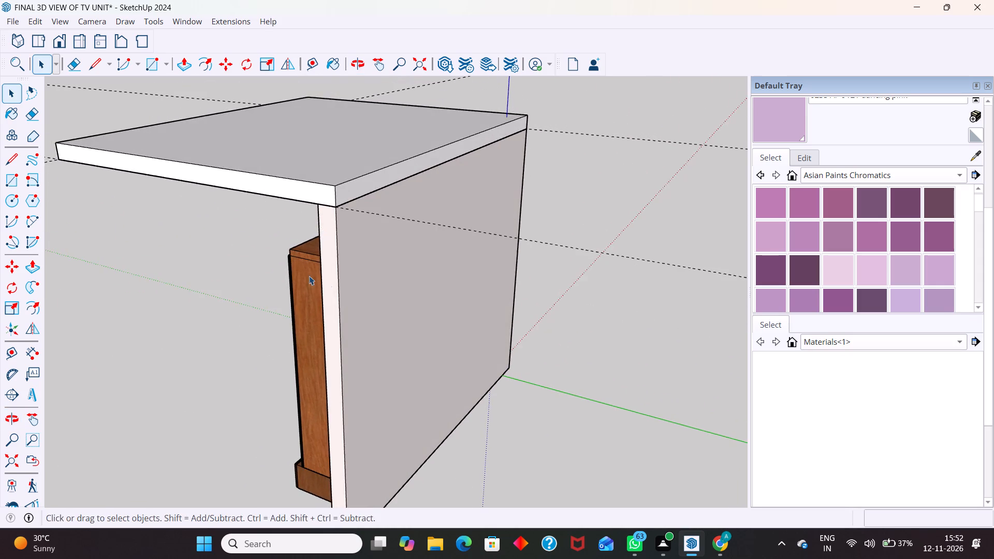
{"action": "middle_click_drag", "start_coordinate": [349, 287], "coordinate": [582, 260]}
{"action": "scroll", "coordinate": [562, 195], "scroll_direction": "down", "scroll_amount": 4}
{"action": "left_click", "coordinate": [487, 175]}
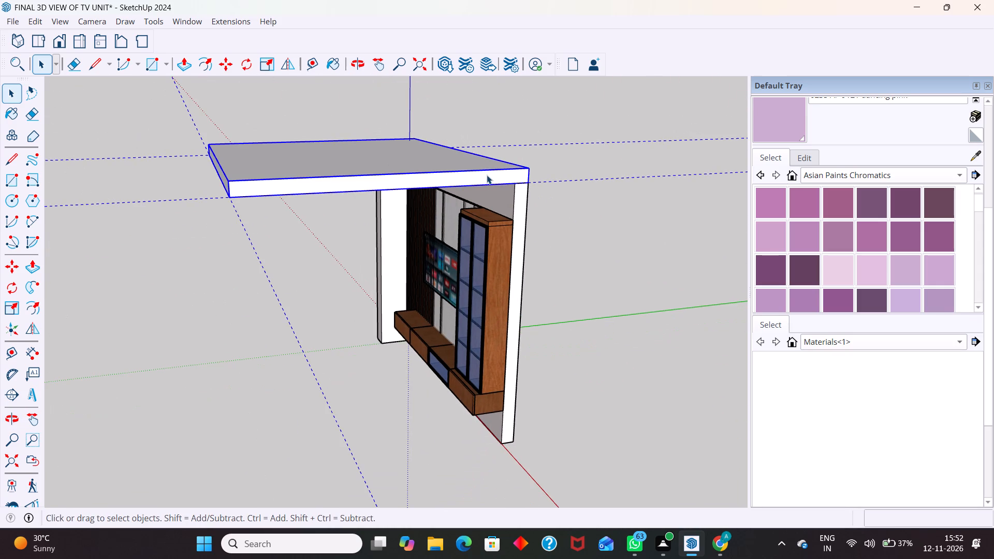
{"action": "key", "text": "space"}
Erase the construction guides inside the ceiling slab group and leave the group.
{"action": "double_click", "coordinate": [490, 173]}
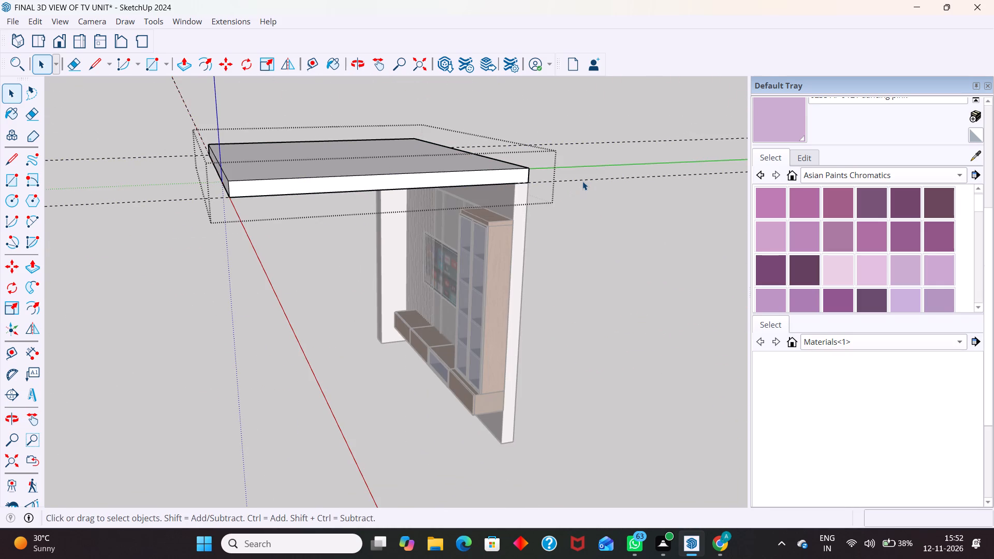
{"action": "key", "text": "e"}
{"action": "left_click_drag", "start_coordinate": [633, 113], "coordinate": [655, 220]}
{"action": "left_click_drag", "start_coordinate": [199, 103], "coordinate": [165, 112]}
{"action": "key", "text": "space"}
{"action": "left_click", "coordinate": [206, 290]}
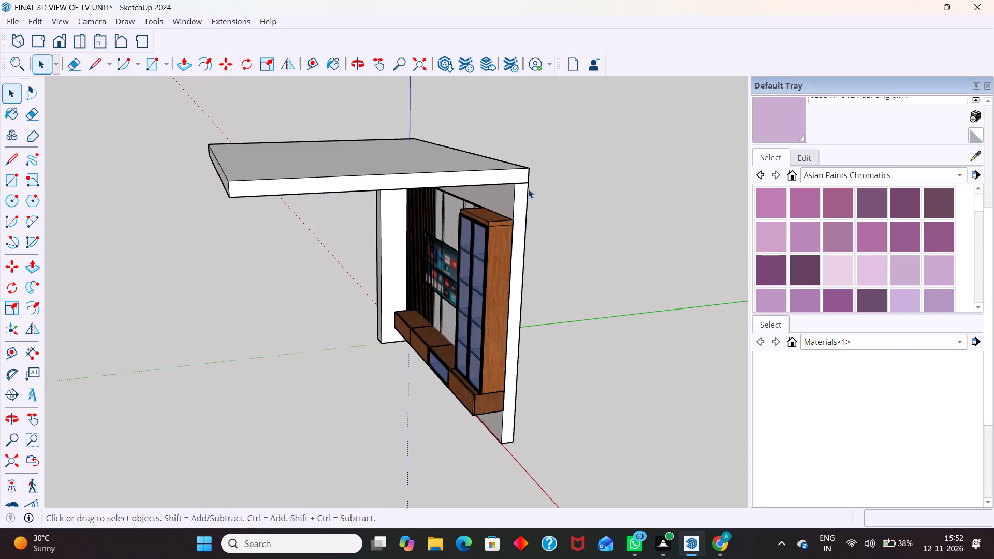
Copy the ceiling slab straight down about 3198 mm to the TV wall's bottom outer corner beside the tall glass cabinet as the floor slab.
{"action": "left_click", "coordinate": [517, 179]}
{"action": "scroll", "coordinate": [368, 166], "scroll_direction": "down", "scroll_amount": 5}
{"action": "key", "text": "m"}
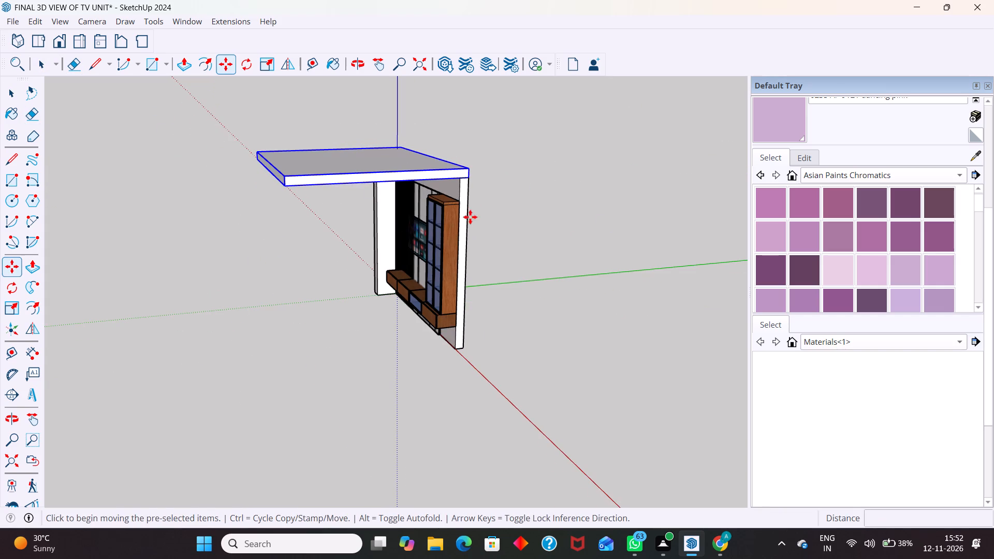
{"action": "scroll", "coordinate": [501, 151], "scroll_direction": "up", "scroll_amount": 8}
{"action": "left_click", "coordinate": [453, 174]}
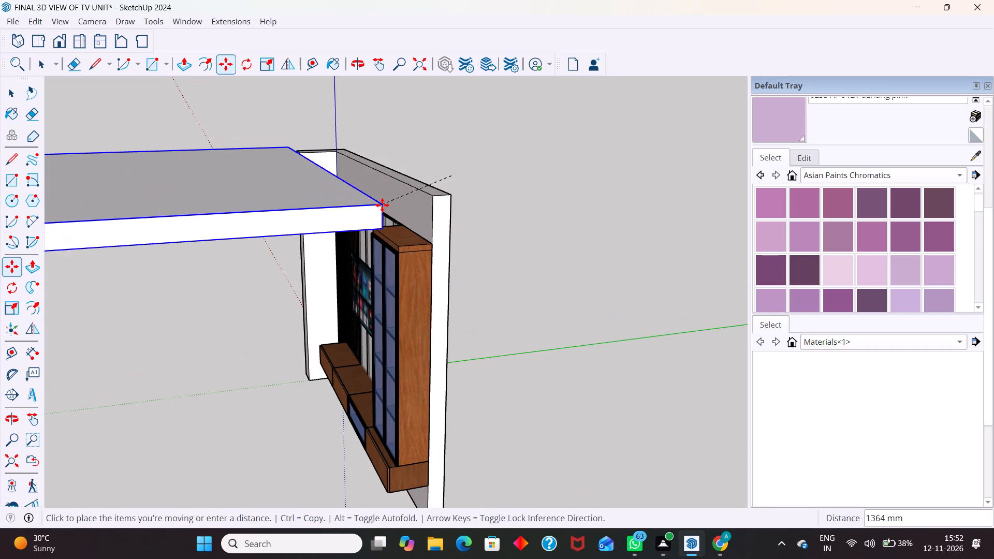
{"action": "scroll", "coordinate": [359, 201], "scroll_direction": "down", "scroll_amount": 6}
{"action": "scroll", "coordinate": [329, 303], "scroll_direction": "down", "scroll_amount": 3}
{"action": "scroll", "coordinate": [348, 404], "scroll_direction": "up", "scroll_amount": 11}
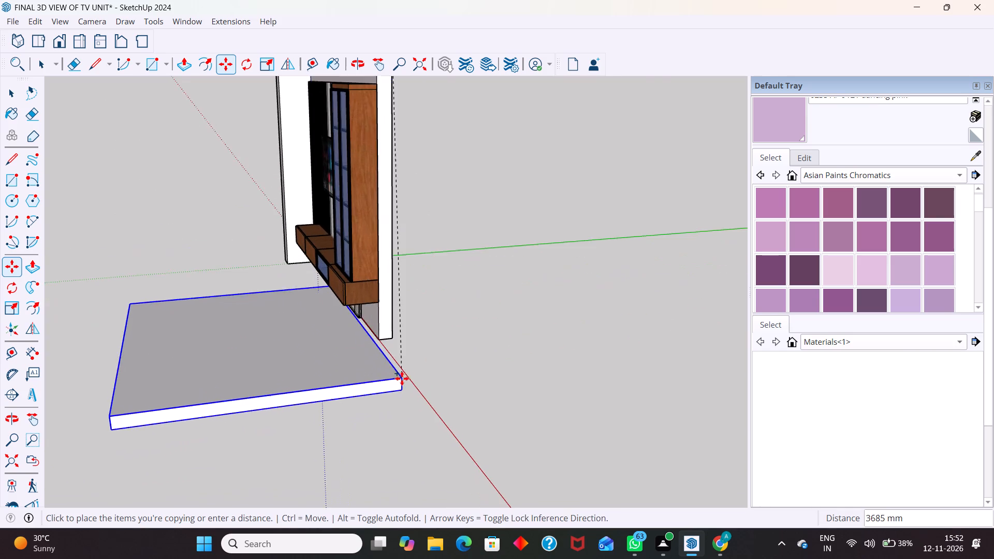
{"action": "scroll", "coordinate": [402, 378], "scroll_direction": "up", "scroll_amount": 8}
{"action": "scroll", "coordinate": [390, 328], "scroll_direction": "up", "scroll_amount": 3}
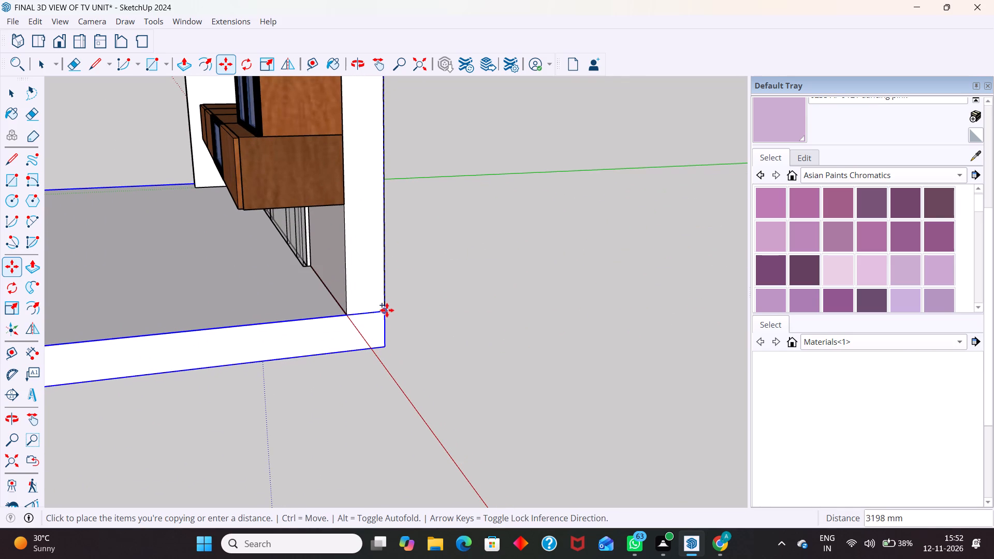
{"action": "left_click", "coordinate": [386, 310]}
{"action": "key", "text": "space"}
Examine how the floor slab meets the TV wall's base and the marble panels under the floating drawers.
{"action": "scroll", "coordinate": [441, 317], "scroll_direction": "down", "scroll_amount": 6}
{"action": "middle_click_drag", "start_coordinate": [331, 343], "coordinate": [470, 323]}
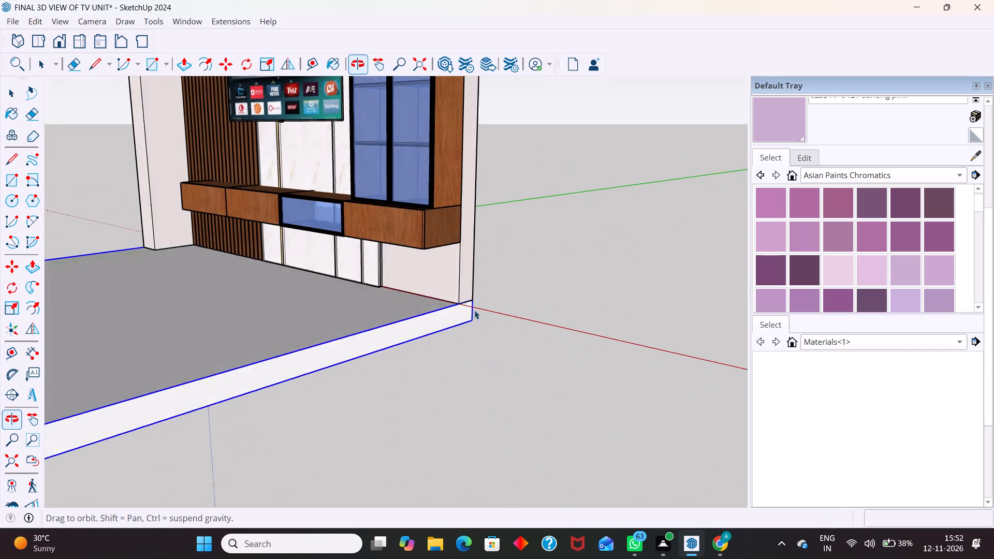
{"action": "scroll", "coordinate": [420, 258], "scroll_direction": "up", "scroll_amount": 5}
{"action": "middle_click_drag", "start_coordinate": [403, 300], "coordinate": [239, 283]}
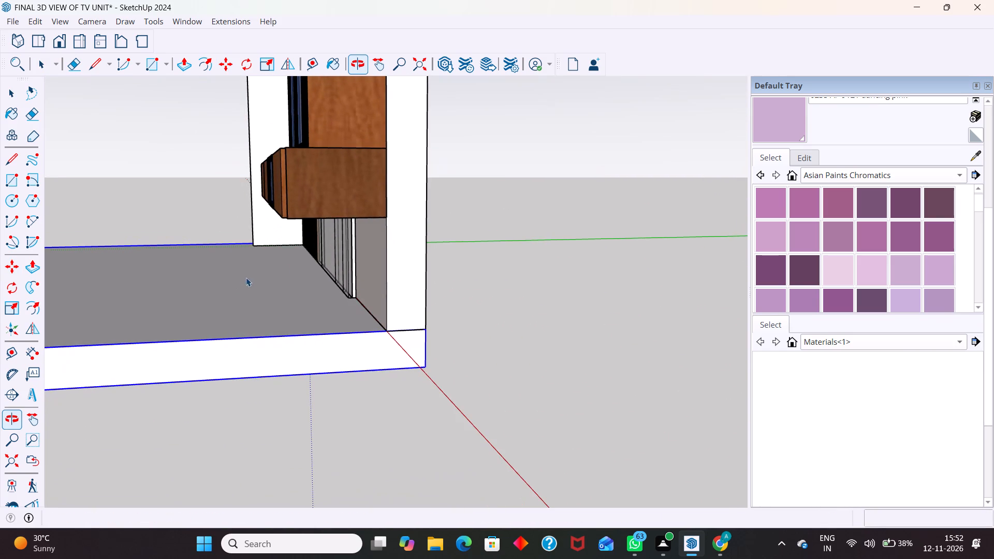
{"action": "scroll", "coordinate": [318, 258], "scroll_direction": "up", "scroll_amount": 5}
{"action": "scroll", "coordinate": [385, 293], "scroll_direction": "up", "scroll_amount": 7}
{"action": "middle_click_drag", "start_coordinate": [370, 360], "coordinate": [432, 380]}
{"action": "scroll", "coordinate": [364, 332], "scroll_direction": "up", "scroll_amount": 6}
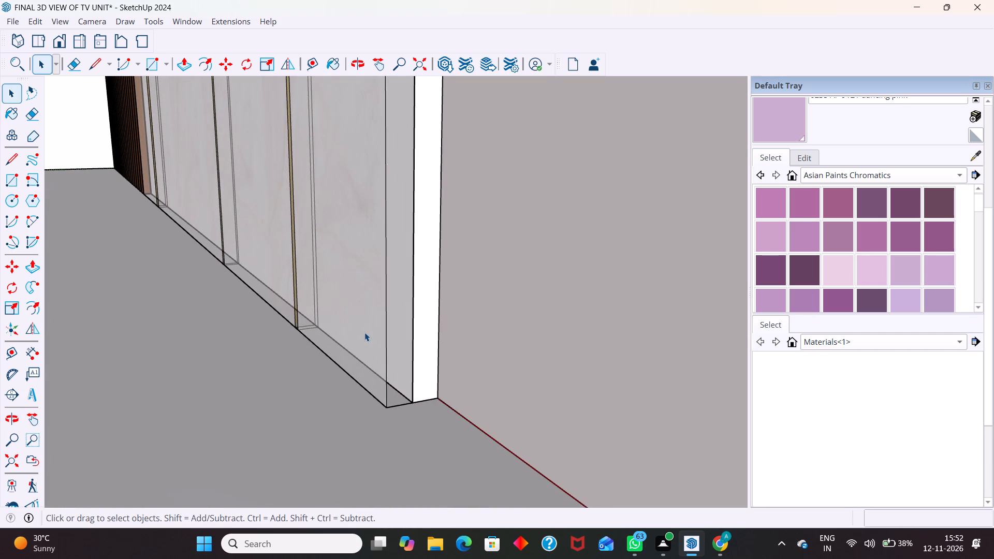
{"action": "scroll", "coordinate": [356, 372], "scroll_direction": "down", "scroll_amount": 19}
{"action": "middle_click_drag", "start_coordinate": [390, 391], "coordinate": [447, 385]}
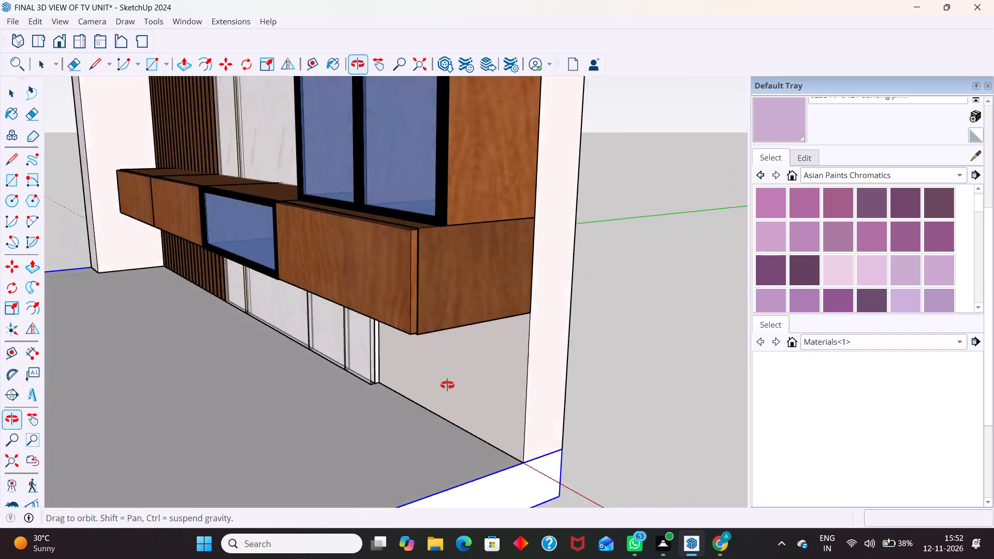
{"action": "middle_click_drag", "start_coordinate": [447, 385], "coordinate": [605, 332]}
{"action": "scroll", "coordinate": [423, 291], "scroll_direction": "up", "scroll_amount": 3}
Open the marble panel group for editing and select the panel face behind the glass-fronted base unit.
{"action": "left_click", "coordinate": [388, 306]}
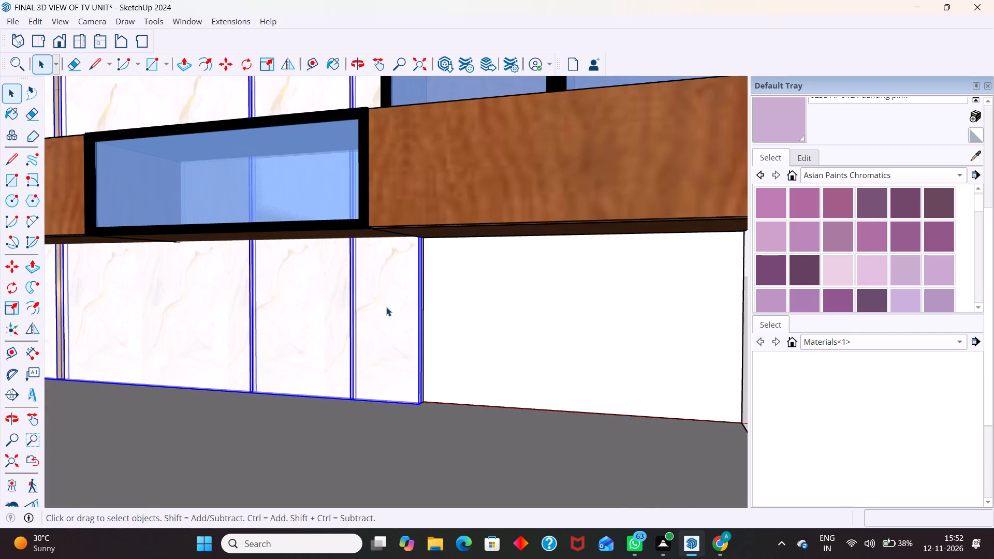
{"action": "scroll", "coordinate": [382, 310], "scroll_direction": "down", "scroll_amount": 9}
{"action": "middle_click_drag", "start_coordinate": [383, 366], "coordinate": [327, 446]}
{"action": "scroll", "coordinate": [350, 313], "scroll_direction": "up", "scroll_amount": 4}
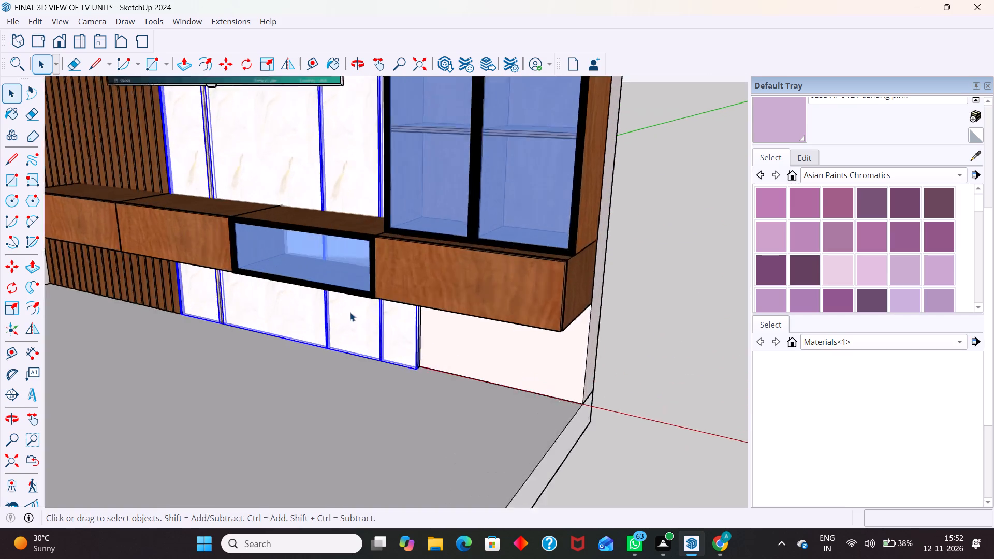
{"action": "scroll", "coordinate": [350, 312], "scroll_direction": "up", "scroll_amount": 2}
{"action": "triple_click", "coordinate": [357, 326]}
{"action": "scroll", "coordinate": [358, 327], "scroll_direction": "up", "scroll_amount": 3}
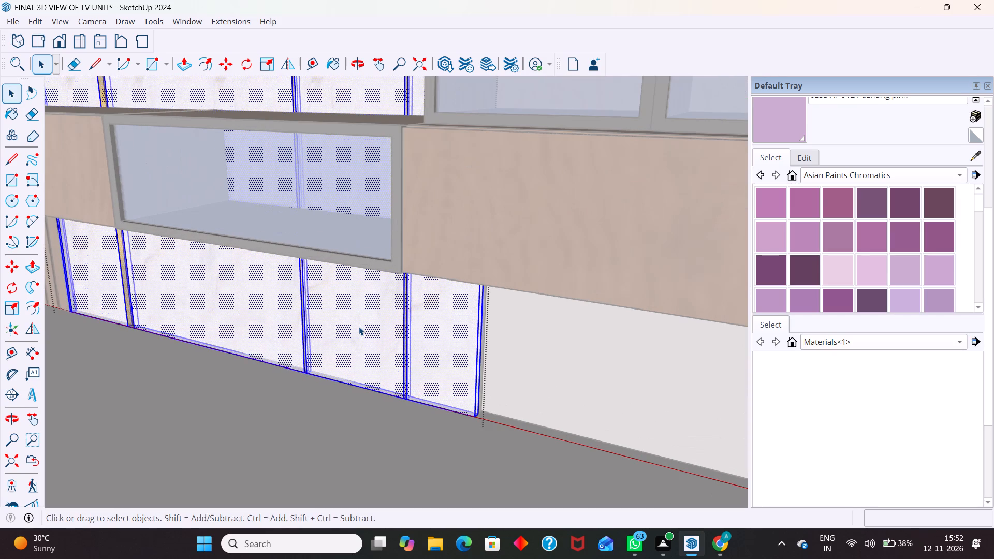
{"action": "left_click", "coordinate": [359, 327]}
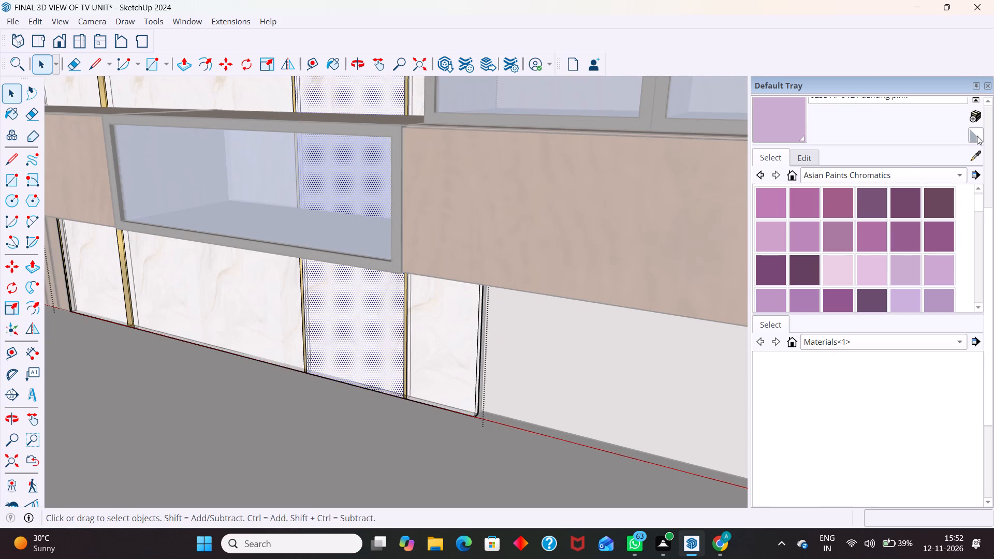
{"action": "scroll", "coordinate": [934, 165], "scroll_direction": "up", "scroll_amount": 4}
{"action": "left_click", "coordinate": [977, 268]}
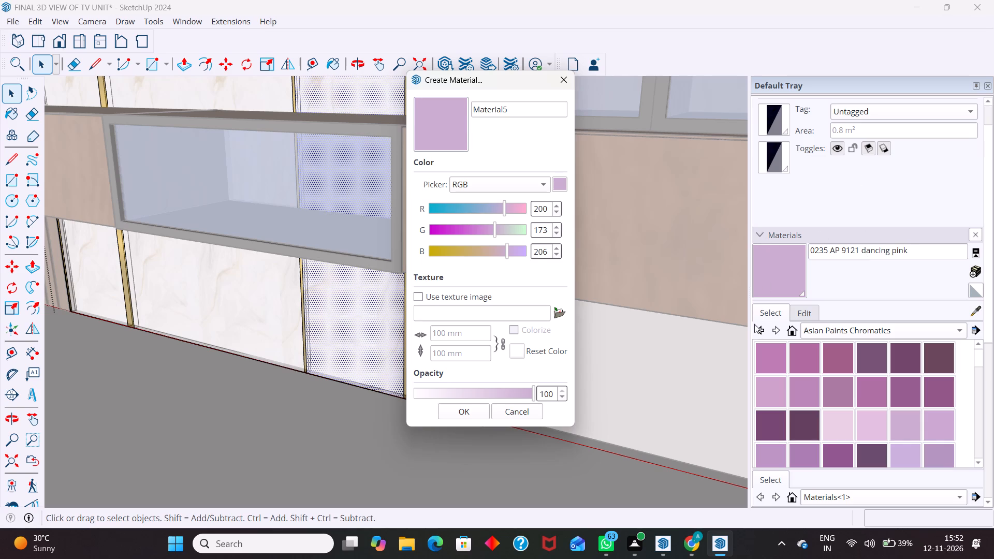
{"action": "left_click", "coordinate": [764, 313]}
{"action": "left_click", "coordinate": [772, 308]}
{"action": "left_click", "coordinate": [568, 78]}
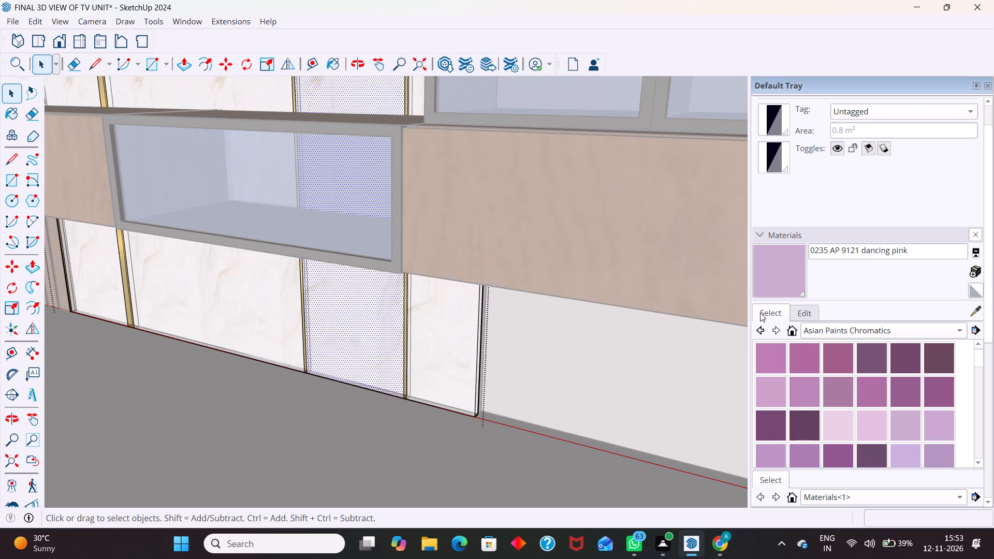
Browse to the Colors material collection and create a new material using the MARBLE image from Downloads as its texture.
{"action": "left_click", "coordinate": [761, 313]}
{"action": "left_click", "coordinate": [853, 330]}
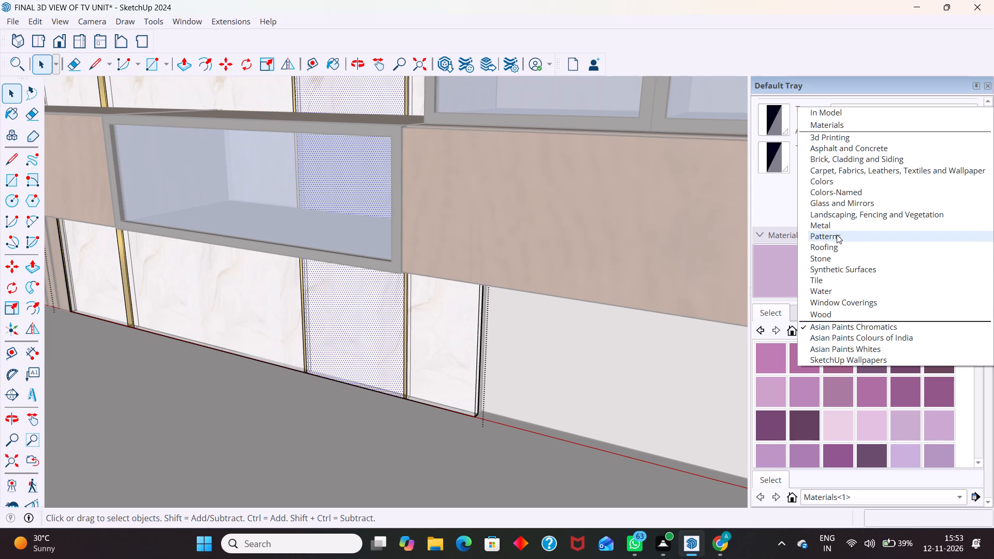
{"action": "scroll", "coordinate": [869, 425], "scroll_direction": "up", "scroll_amount": 11}
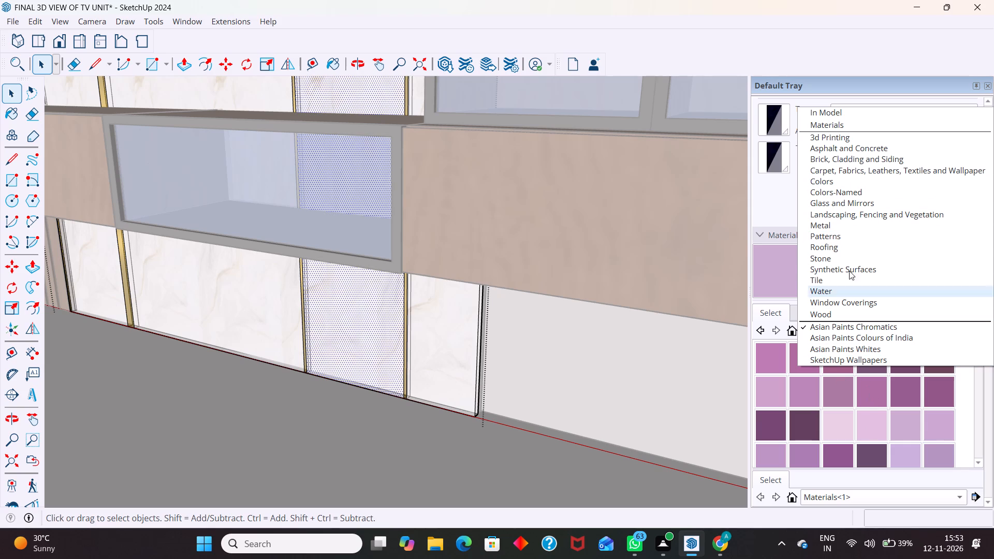
{"action": "left_click", "coordinate": [882, 181]}
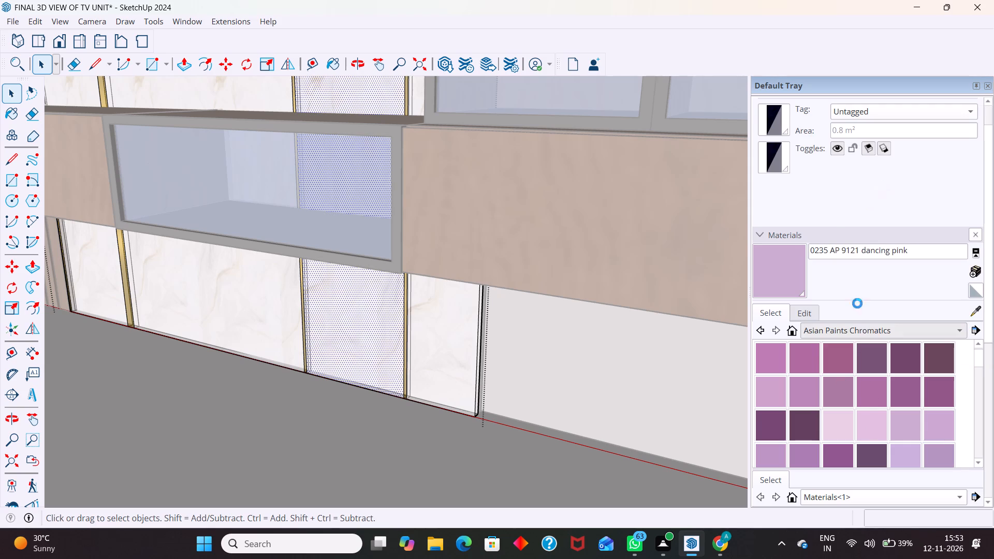
{"action": "scroll", "coordinate": [855, 341], "scroll_direction": "up", "scroll_amount": 3}
{"action": "left_click", "coordinate": [972, 269]}
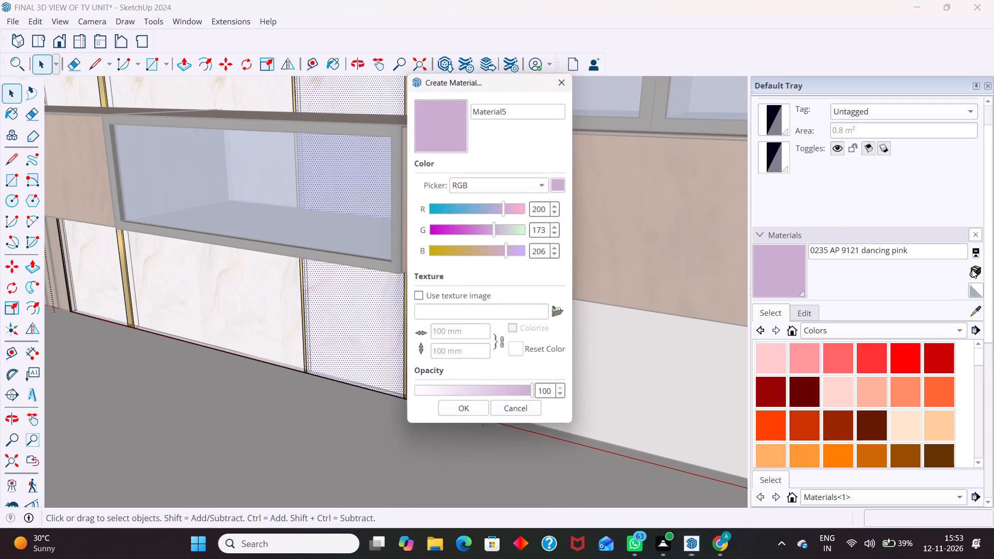
{"action": "left_click", "coordinate": [561, 310]}
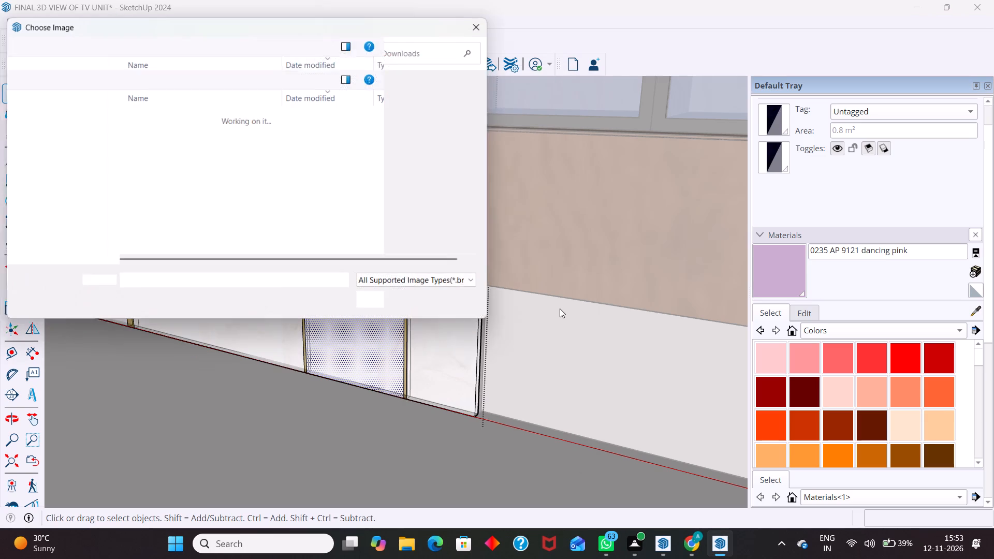
{"action": "scroll", "coordinate": [167, 171], "scroll_direction": "down", "scroll_amount": 4}
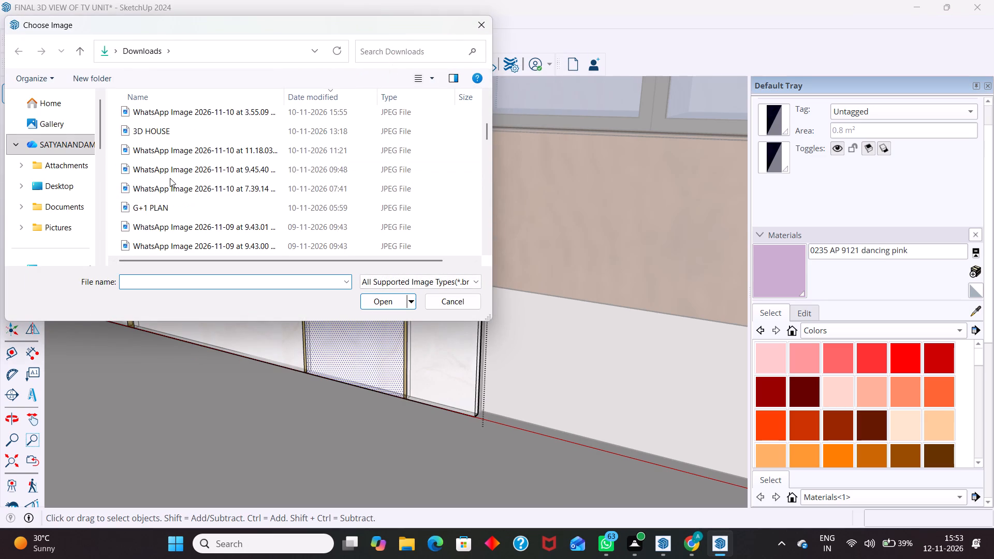
{"action": "scroll", "coordinate": [170, 178], "scroll_direction": "down", "scroll_amount": 16}
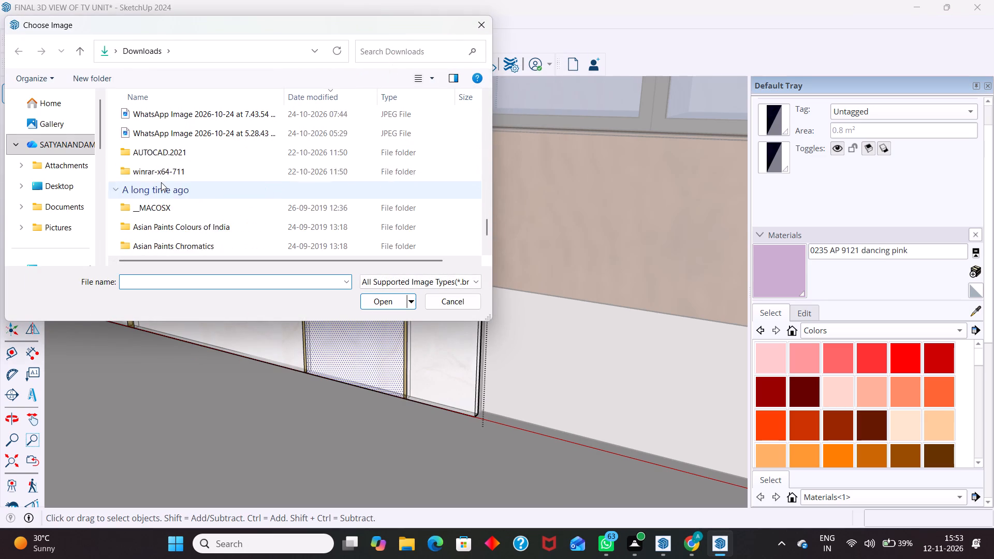
{"action": "scroll", "coordinate": [161, 182], "scroll_direction": "down", "scroll_amount": 3}
{"action": "scroll", "coordinate": [161, 182], "scroll_direction": "up", "scroll_amount": 3}
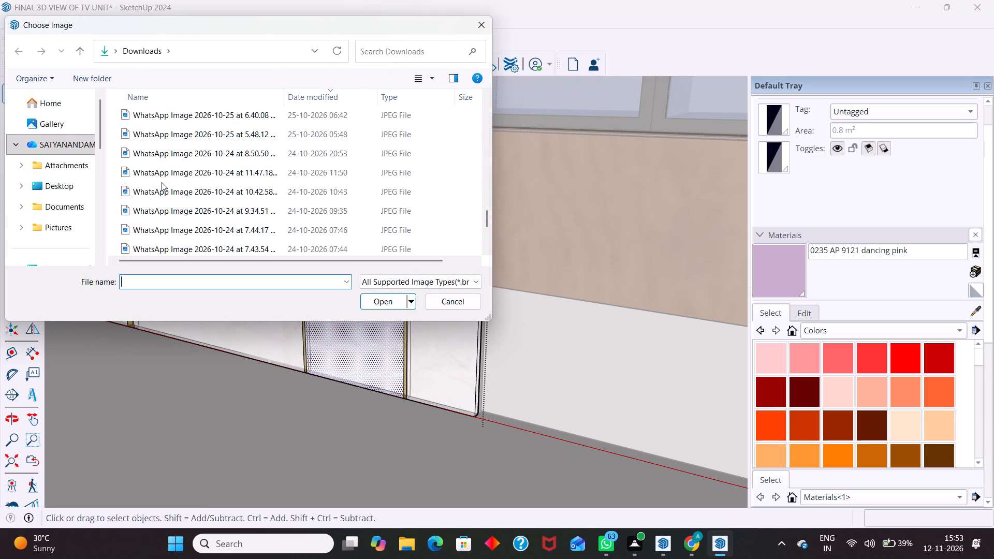
{"action": "scroll", "coordinate": [162, 182], "scroll_direction": "up", "scroll_amount": 7}
{"action": "scroll", "coordinate": [162, 182], "scroll_direction": "down", "scroll_amount": 1}
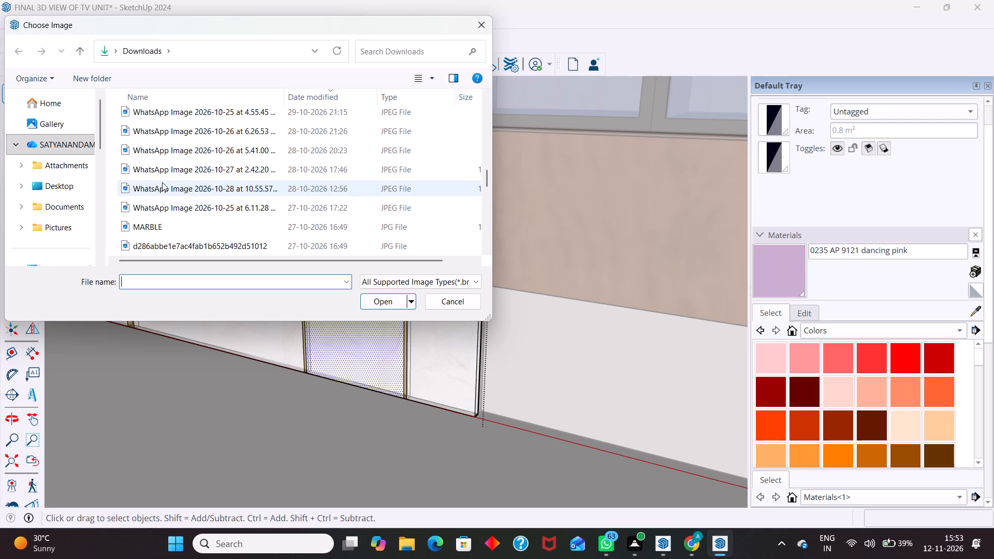
{"action": "left_click", "coordinate": [222, 220]}
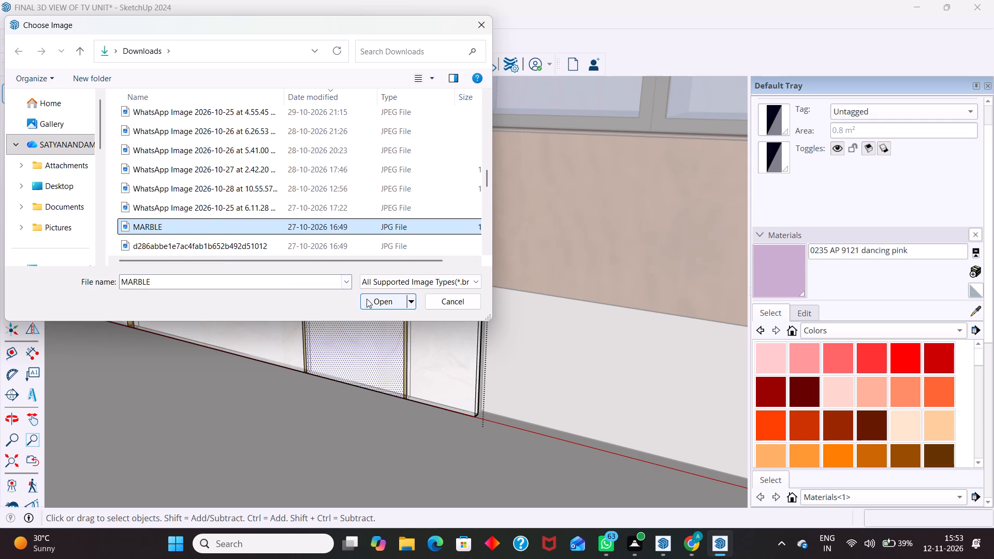
{"action": "left_click", "coordinate": [367, 299]}
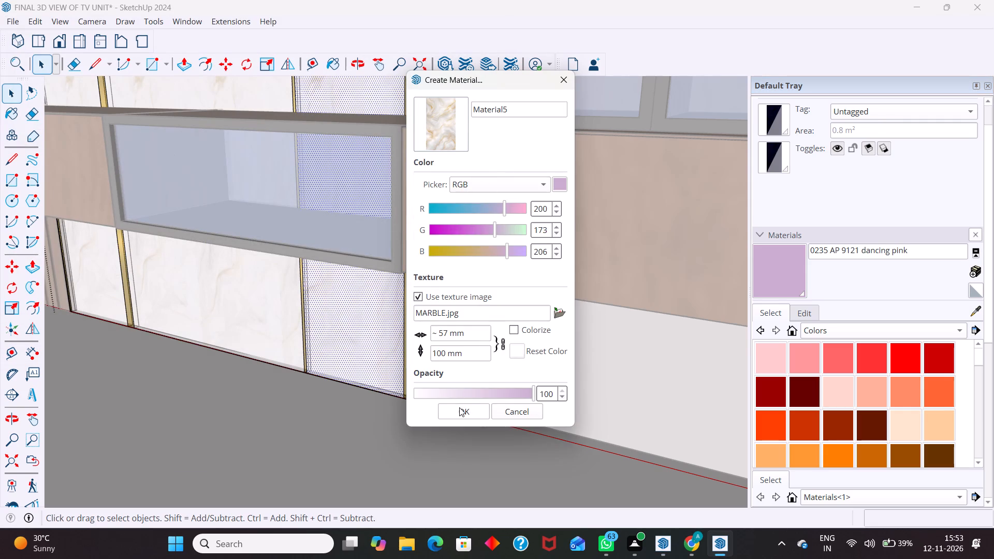
{"action": "left_click", "coordinate": [459, 407]}
Paint the four marble panels between the slatted section and the tall glass cabinet with the new MARBLE material.
{"action": "left_click", "coordinate": [366, 346]}
{"action": "left_click", "coordinate": [441, 349]}
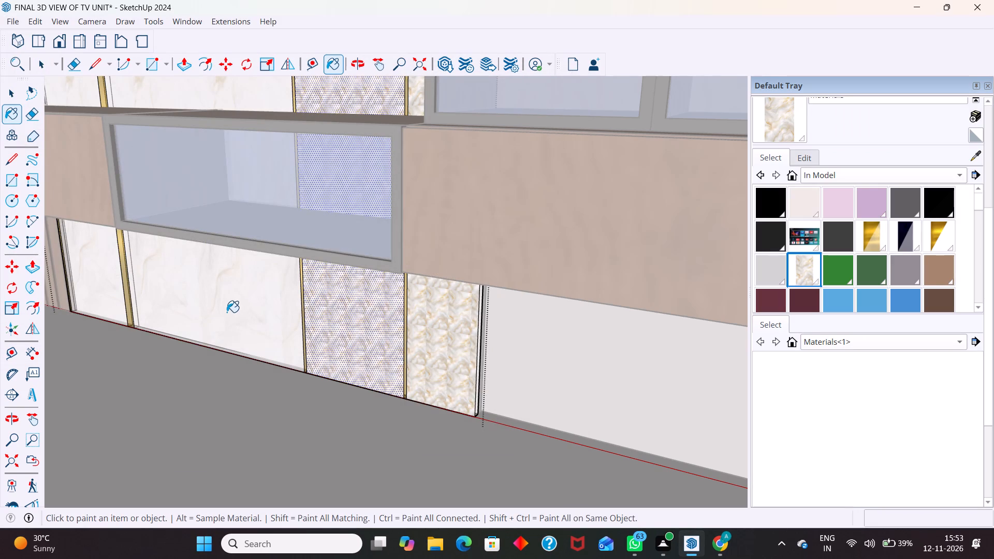
{"action": "left_click", "coordinate": [227, 312]}
{"action": "scroll", "coordinate": [355, 377], "scroll_direction": "down", "scroll_amount": 3}
{"action": "scroll", "coordinate": [190, 317], "scroll_direction": "up", "scroll_amount": 3}
{"action": "left_click", "coordinate": [139, 303]}
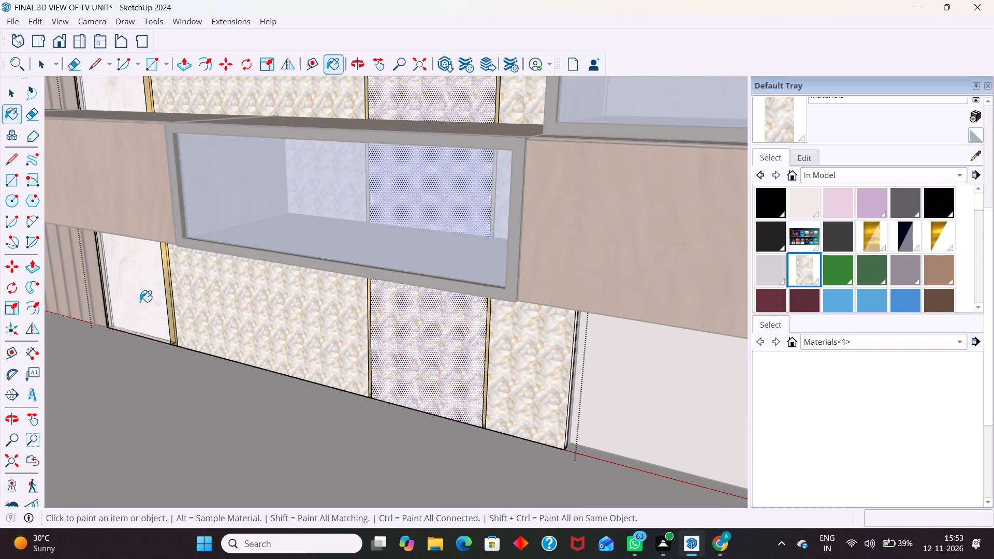
Edit the MARBLE material and set its texture width to 2' with proportions locked.
{"action": "scroll", "coordinate": [285, 464], "scroll_direction": "down", "scroll_amount": 5}
{"action": "scroll", "coordinate": [423, 398], "scroll_direction": "down", "scroll_amount": 2}
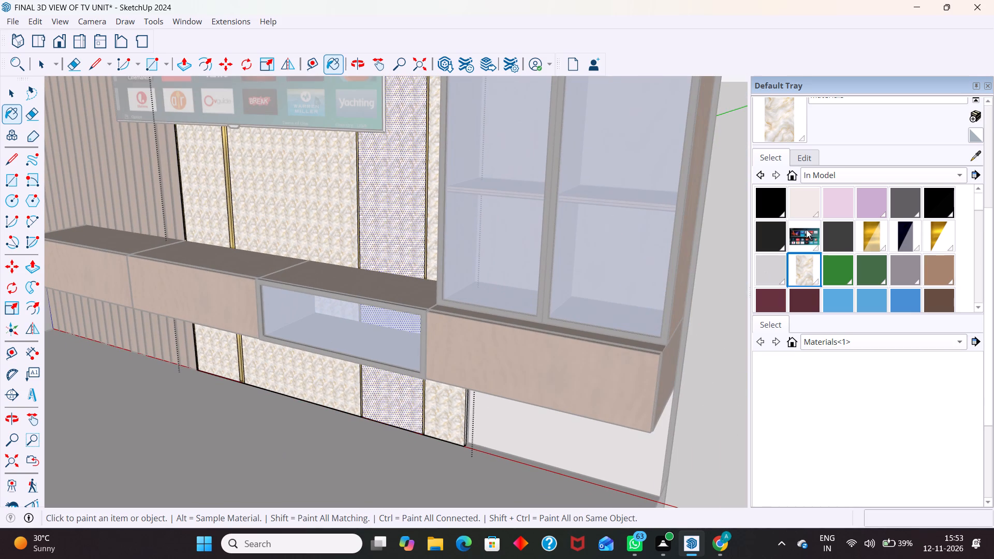
{"action": "left_click", "coordinate": [810, 152]}
{"action": "left_click", "coordinate": [814, 360]}
{"action": "left_click_drag", "start_coordinate": [807, 361], "coordinate": [751, 379]}
{"action": "key", "text": "BackSpace"}
{"action": "key", "text": "BackSpace"}
{"action": "key", "text": "BackSpace"}
{"action": "key", "text": "BackSpace"}
{"action": "key", "text": "BackSpace"}
{"action": "key", "text": "BackSpace"}
{"action": "key", "text": "BackSpace"}
{"action": "key", "text": "BackSpace"}
{"action": "key", "text": "BackSpace"}
{"action": "key", "text": "BackSpace"}
{"action": "key", "text": "BackSpace"}
{"action": "type", "text": "2'"}
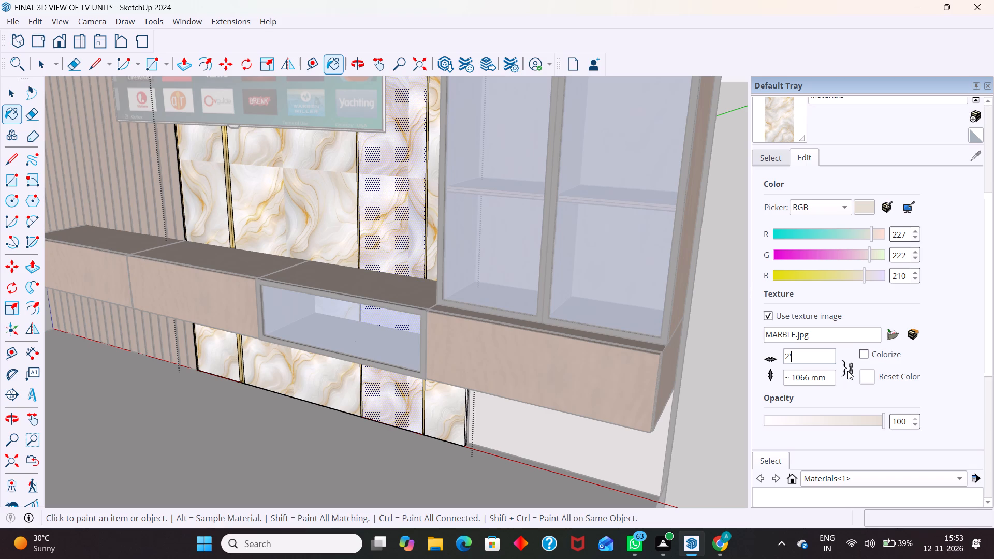
Unlock the MARBLE texture's proportions and set its width to 4'.
{"action": "left_click", "coordinate": [849, 370]}
{"action": "left_click", "coordinate": [828, 374]}
{"action": "left_click_drag", "start_coordinate": [824, 354], "coordinate": [758, 370]}
{"action": "key", "text": "BackSpace"}
{"action": "key", "text": "BackSpace"}
{"action": "key", "text": "BackSpace"}
{"action": "key", "text": "BackSpace"}
{"action": "key", "text": "BackSpace"}
{"action": "key", "text": "BackSpace"}
{"action": "key", "text": "BackSpace"}
{"action": "key", "text": "BackSpace"}
{"action": "key", "text": "BackSpace"}
{"action": "key", "text": "BackSpace"}
{"action": "key", "text": "BackSpace"}
{"action": "key", "text": "BackSpace"}
{"action": "key", "text": "BackSpace"}
{"action": "key", "text": "BackSpace"}
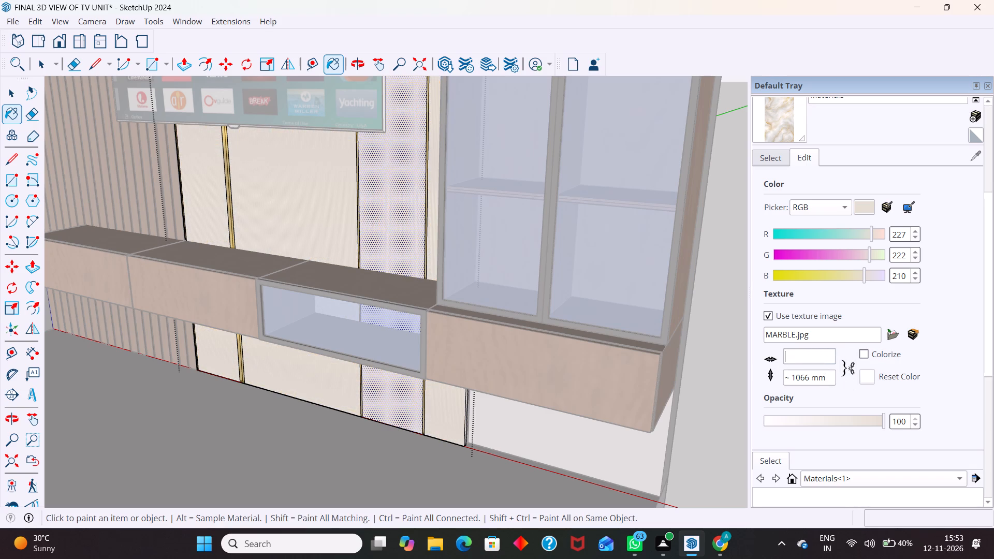
{"action": "type", "text": "4'"}
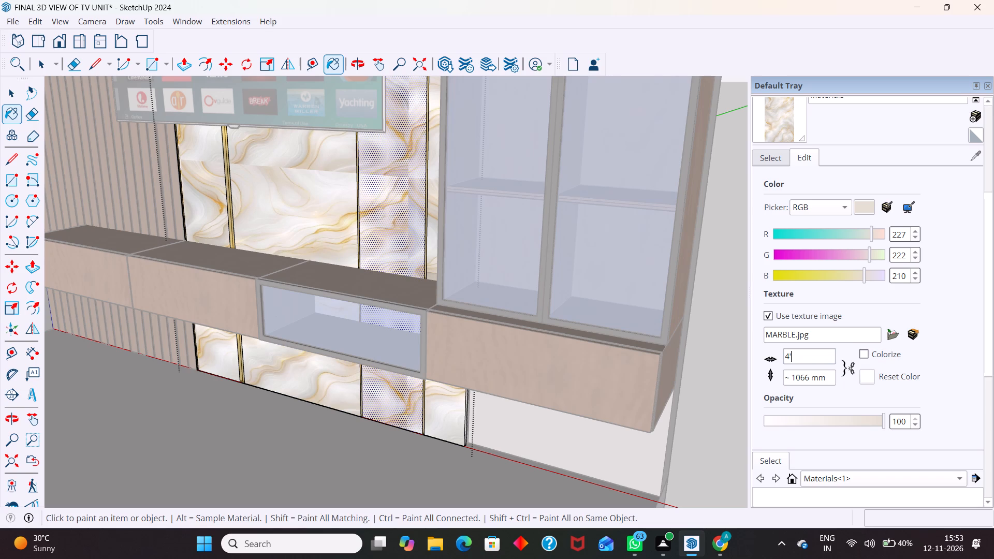
Set the MARBLE texture's height to 4'.
{"action": "left_click", "coordinate": [831, 378]}
{"action": "key", "text": "BackSpace"}
{"action": "key", "text": "BackSpace"}
{"action": "key", "text": "BackSpace"}
{"action": "key", "text": "BackSpace"}
{"action": "key", "text": "BackSpace"}
{"action": "key", "text": "BackSpace"}
{"action": "key", "text": "BackSpace"}
{"action": "key", "text": "BackSpace"}
{"action": "key", "text": "BackSpace"}
{"action": "key", "text": "BackSpace"}
{"action": "key", "text": "BackSpace"}
{"action": "key", "text": "BackSpace"}
{"action": "key", "text": "BackSpace"}
{"action": "key", "text": "BackSpace"}
{"action": "key", "text": "BackSpace"}
{"action": "key", "text": "BackSpace"}
{"action": "type", "text": "4'"}
{"action": "key", "text": "Return"}
Correct the MARBLE texture's height entry to 1219 mm and leave the marble panel group.
{"action": "scroll", "coordinate": [604, 374], "scroll_direction": "down", "scroll_amount": 8}
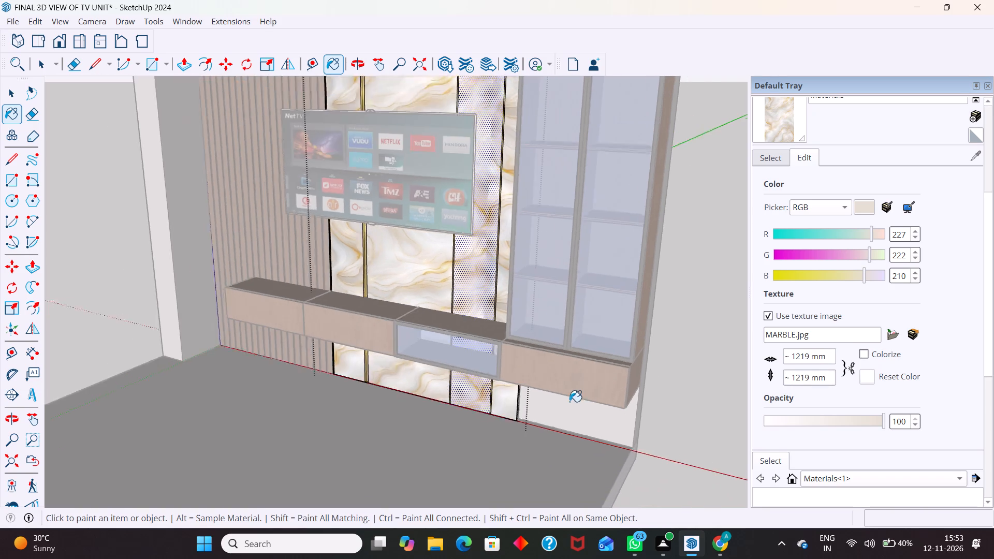
{"action": "scroll", "coordinate": [569, 402], "scroll_direction": "down", "scroll_amount": 8}
{"action": "key", "text": "v"}
{"action": "key", "text": "space"}
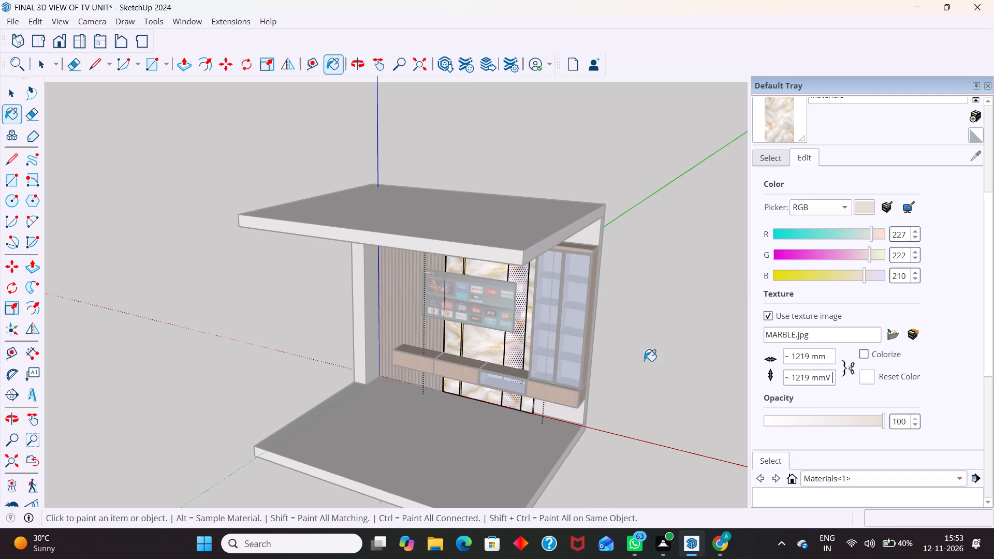
{"action": "left_click", "coordinate": [644, 361]}
{"action": "left_click", "coordinate": [529, 279]}
{"action": "scroll", "coordinate": [832, 365], "scroll_direction": "up", "scroll_amount": 4}
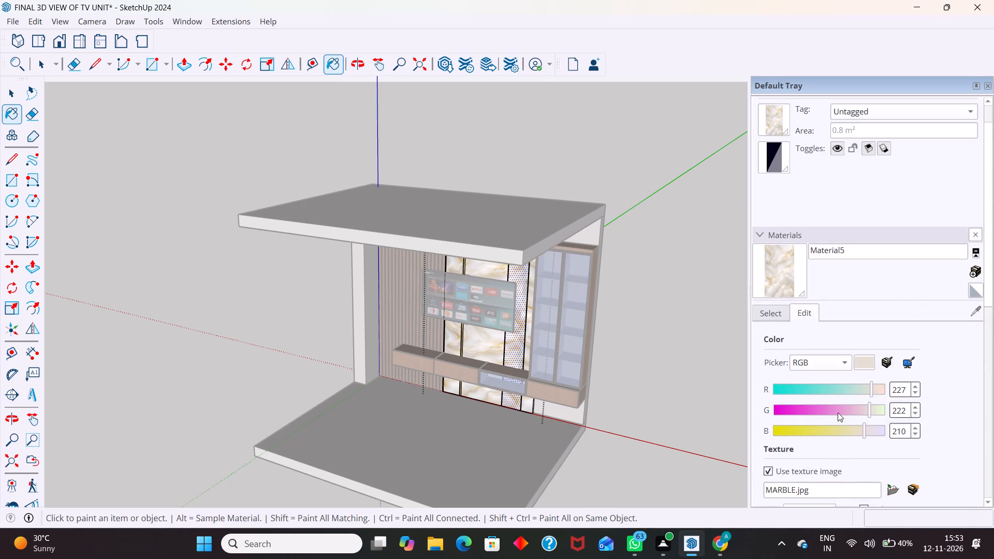
{"action": "scroll", "coordinate": [782, 336], "scroll_direction": "down", "scroll_amount": 4}
{"action": "left_click", "coordinate": [834, 382]}
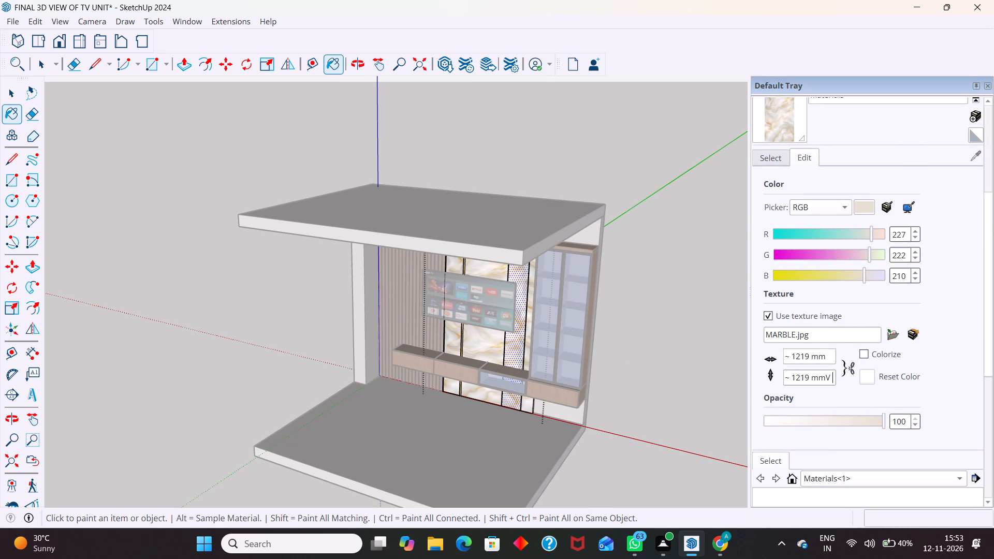
{"action": "key", "text": "BackSpace"}
{"action": "key", "text": "BackSpace"}
{"action": "key", "text": "Return"}
{"action": "left_click", "coordinate": [678, 363]}
{"action": "key", "text": "space"}
{"action": "left_click", "coordinate": [638, 369]}
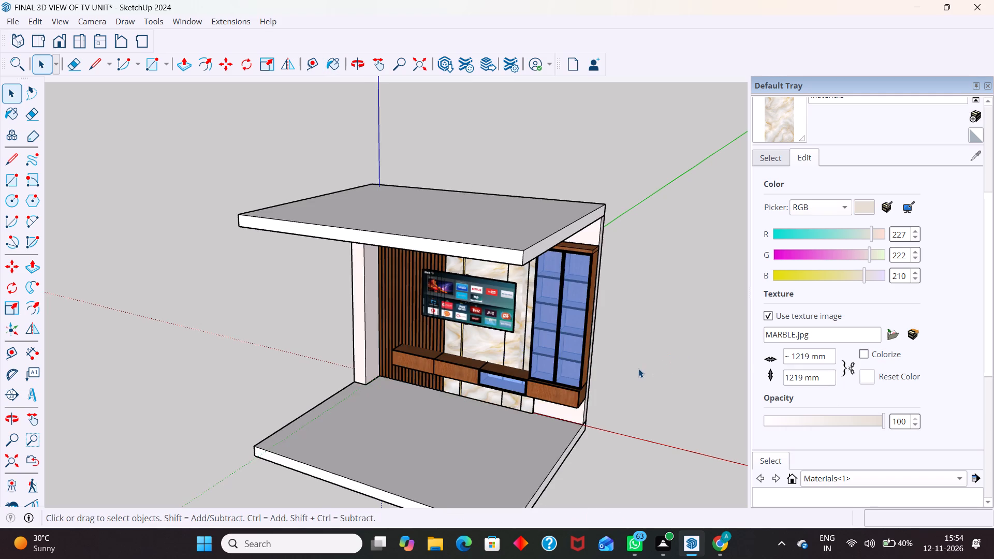
Examine the retextured marble panels from the front, from the side and beneath the floating base units.
{"action": "scroll", "coordinate": [478, 335], "scroll_direction": "up", "scroll_amount": 3}
{"action": "middle_click_drag", "start_coordinate": [537, 335], "coordinate": [552, 228]}
{"action": "scroll", "coordinate": [524, 499], "scroll_direction": "up", "scroll_amount": 5}
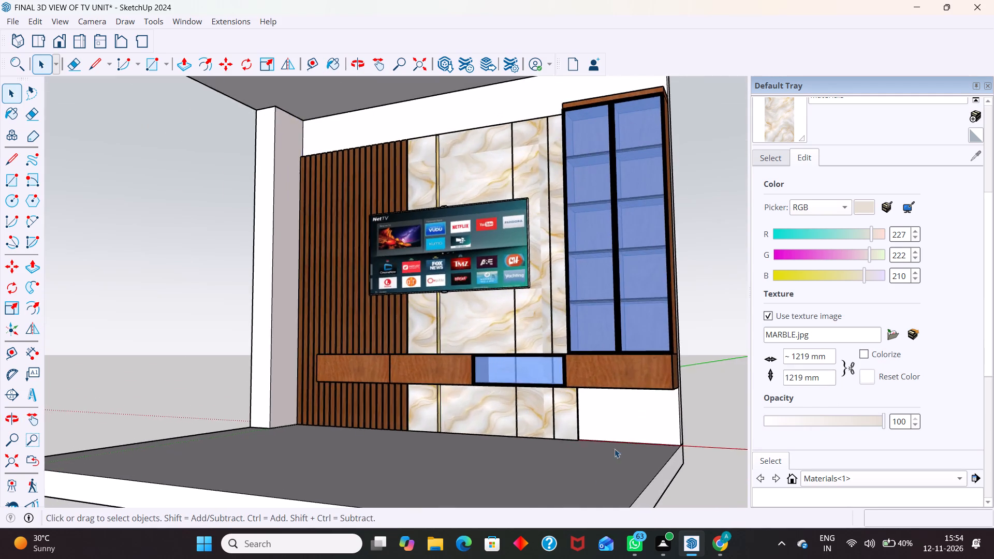
{"action": "scroll", "coordinate": [615, 449], "scroll_direction": "up", "scroll_amount": 7}
{"action": "middle_click_drag", "start_coordinate": [589, 473], "coordinate": [389, 437]}
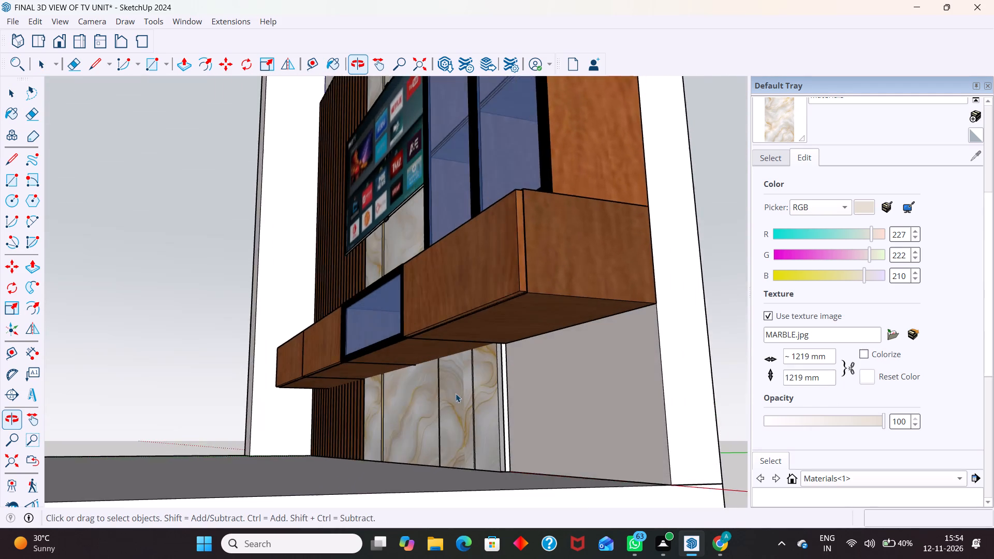
{"action": "scroll", "coordinate": [506, 359], "scroll_direction": "up", "scroll_amount": 12}
{"action": "middle_click_drag", "start_coordinate": [498, 372], "coordinate": [521, 409]}
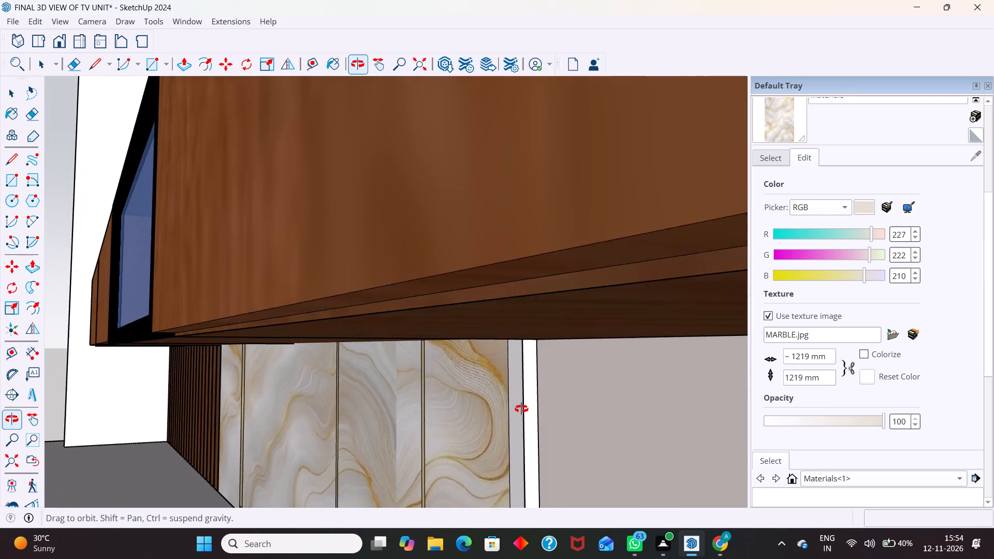
{"action": "middle_click_drag", "start_coordinate": [521, 409], "coordinate": [537, 424]}
{"action": "scroll", "coordinate": [547, 396], "scroll_direction": "down", "scroll_amount": 19}
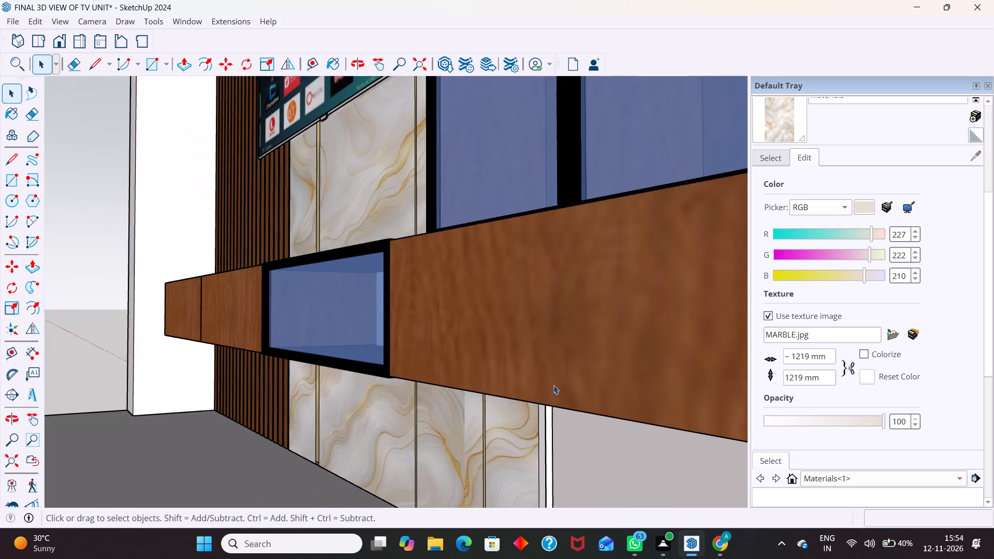
{"action": "scroll", "coordinate": [551, 423], "scroll_direction": "down", "scroll_amount": 19}
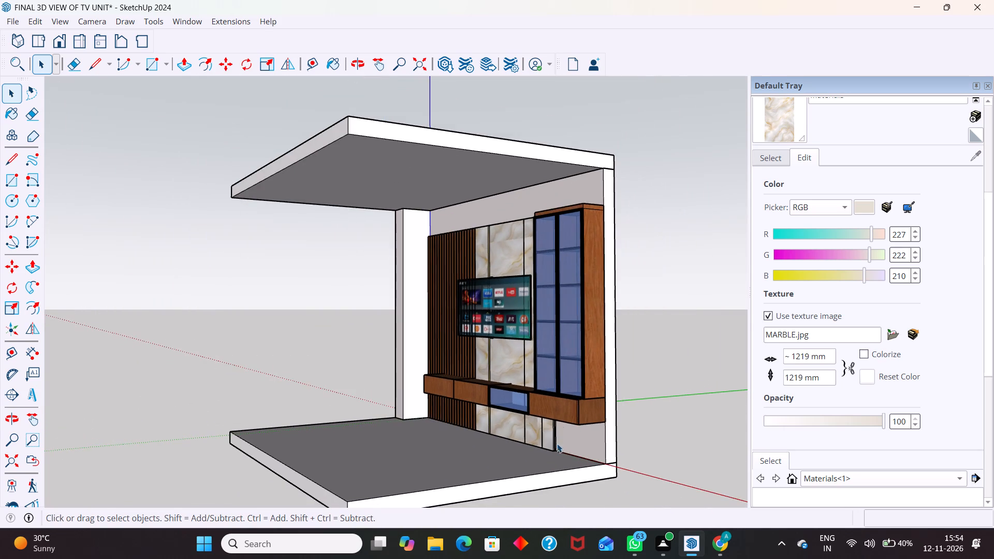
Move the TV straight down by about 128 mm on the marble and slatted wall, then deselect it.
{"action": "middle_click_drag", "start_coordinate": [559, 446], "coordinate": [638, 481]}
{"action": "middle_click_drag", "start_coordinate": [375, 388], "coordinate": [531, 374]}
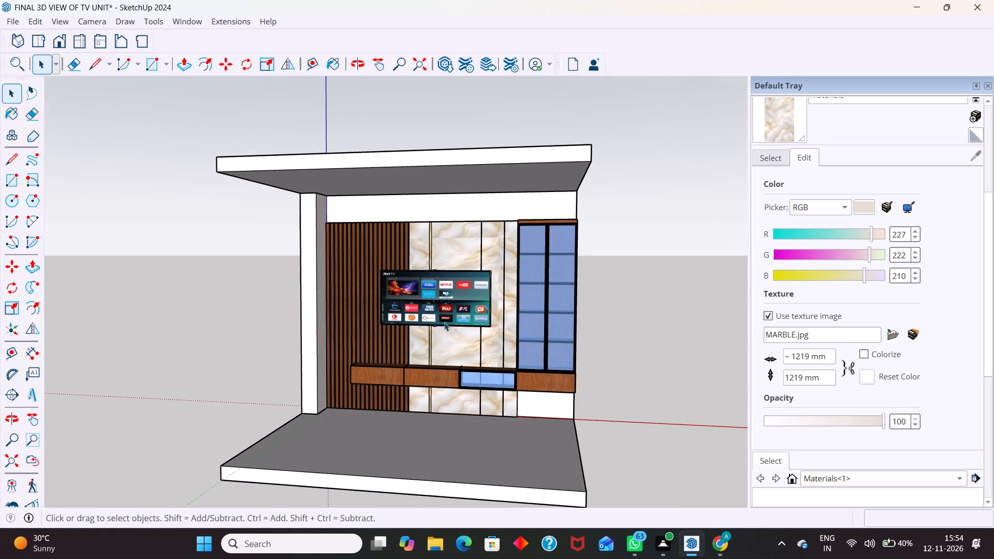
{"action": "scroll", "coordinate": [437, 315], "scroll_direction": "up", "scroll_amount": 2}
{"action": "left_click", "coordinate": [448, 307]}
{"action": "middle_click_drag", "start_coordinate": [440, 360], "coordinate": [445, 385]}
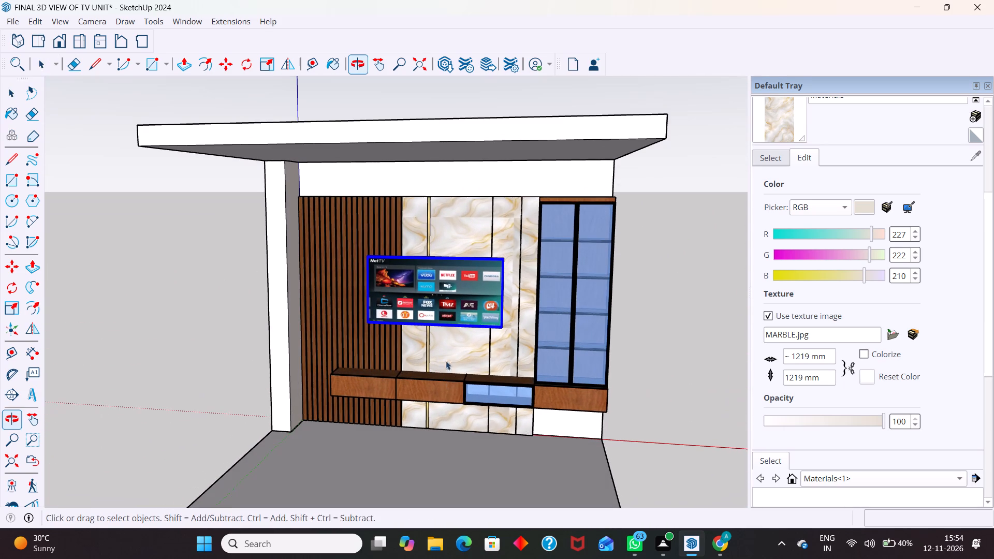
{"action": "scroll", "coordinate": [484, 317], "scroll_direction": "up", "scroll_amount": 2}
{"action": "key", "text": "m"}
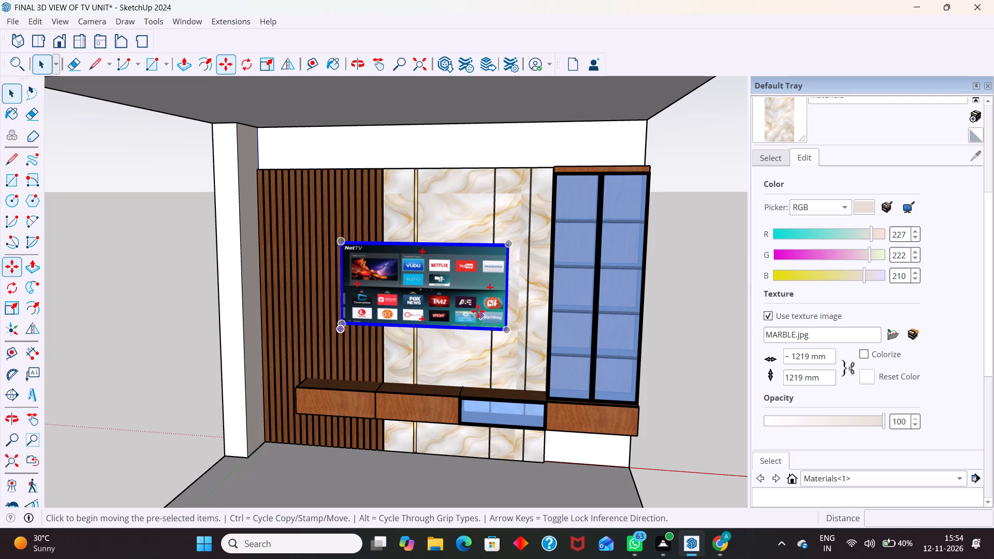
{"action": "left_click_drag", "start_coordinate": [425, 281], "coordinate": [429, 288]}
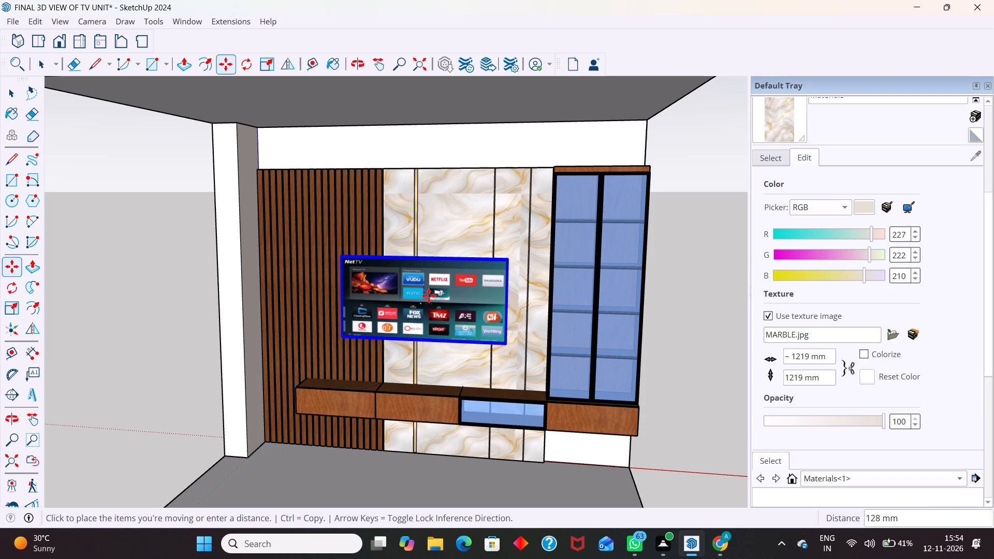
{"action": "left_click", "coordinate": [430, 296]}
{"action": "key", "text": "space"}
{"action": "scroll", "coordinate": [493, 318], "scroll_direction": "down", "scroll_amount": 4}
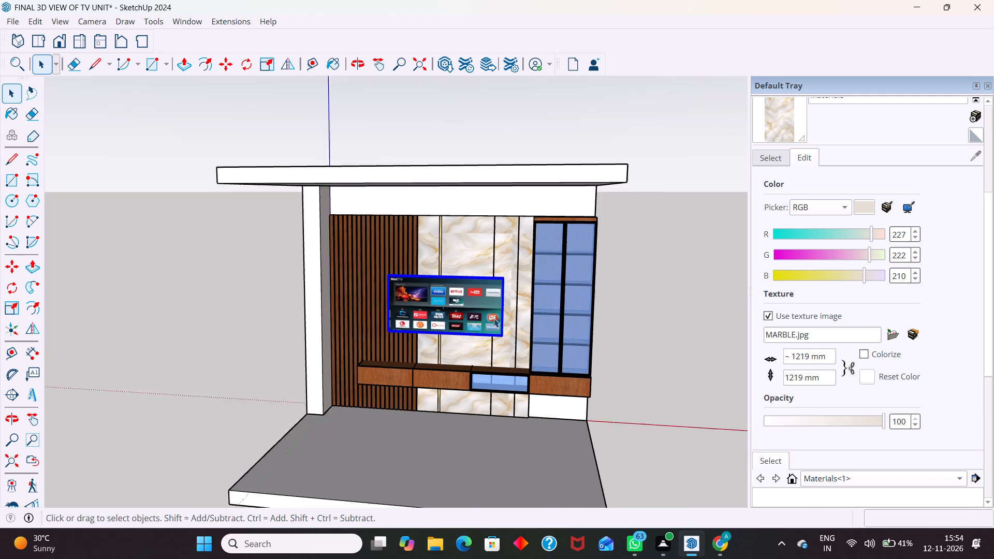
{"action": "scroll", "coordinate": [494, 318], "scroll_direction": "down", "scroll_amount": 1}
{"action": "left_click", "coordinate": [697, 325]}
Open the wall group and push/pull the side wall beside the slats about 2438 mm out to the ceiling's front edge.
{"action": "middle_click_drag", "start_coordinate": [606, 329], "coordinate": [312, 360]}
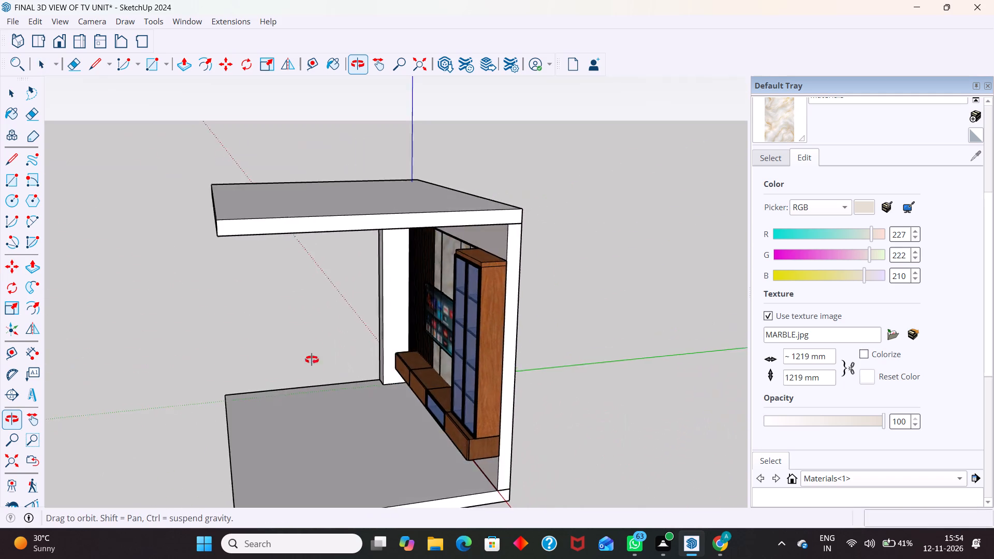
{"action": "middle_click_drag", "start_coordinate": [312, 360], "coordinate": [590, 311]}
{"action": "middle_click_drag", "start_coordinate": [333, 428], "coordinate": [492, 469]}
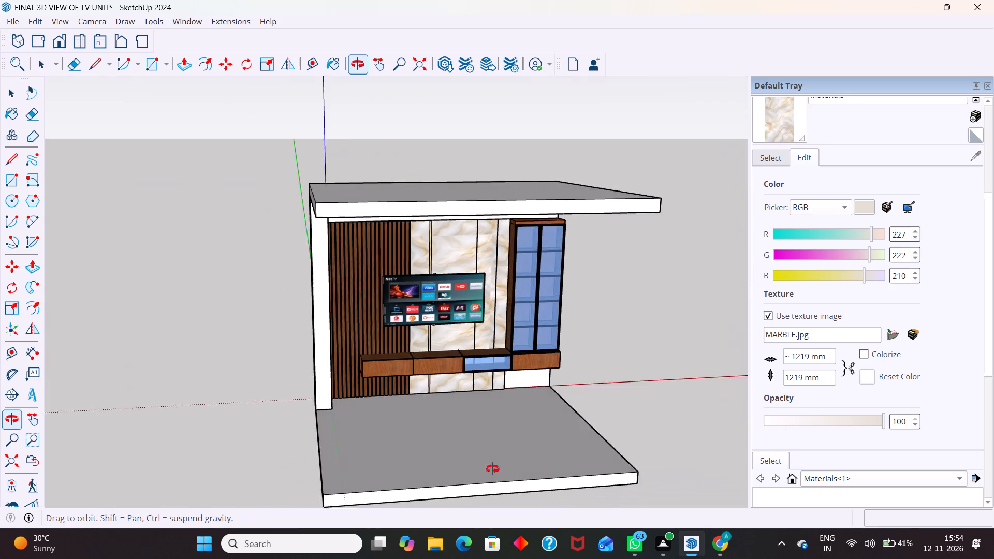
{"action": "middle_click_drag", "start_coordinate": [492, 469], "coordinate": [557, 438]}
{"action": "triple_click", "coordinate": [327, 317]}
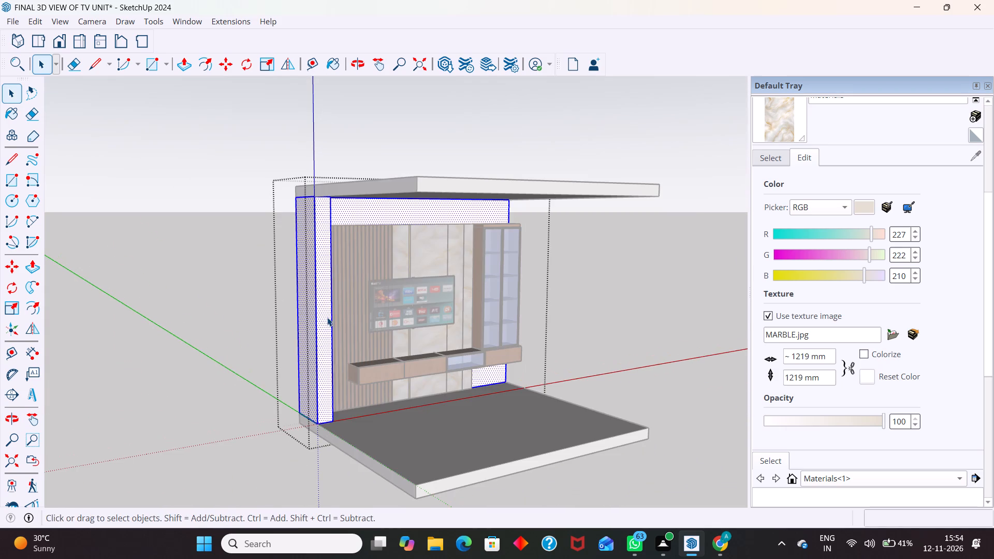
{"action": "left_click", "coordinate": [327, 317]}
{"action": "left_click", "coordinate": [323, 300]}
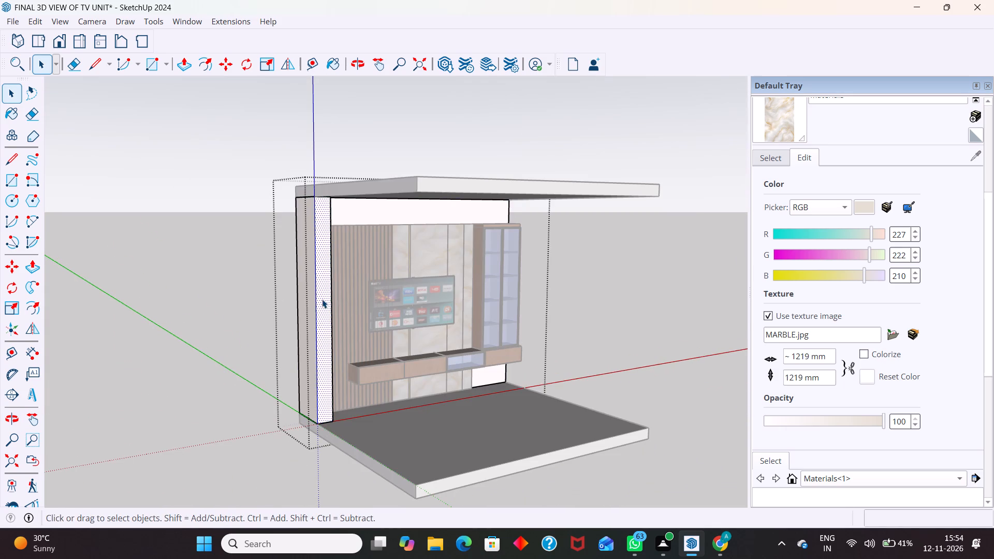
{"action": "key", "text": "p"}
{"action": "left_click", "coordinate": [322, 299]}
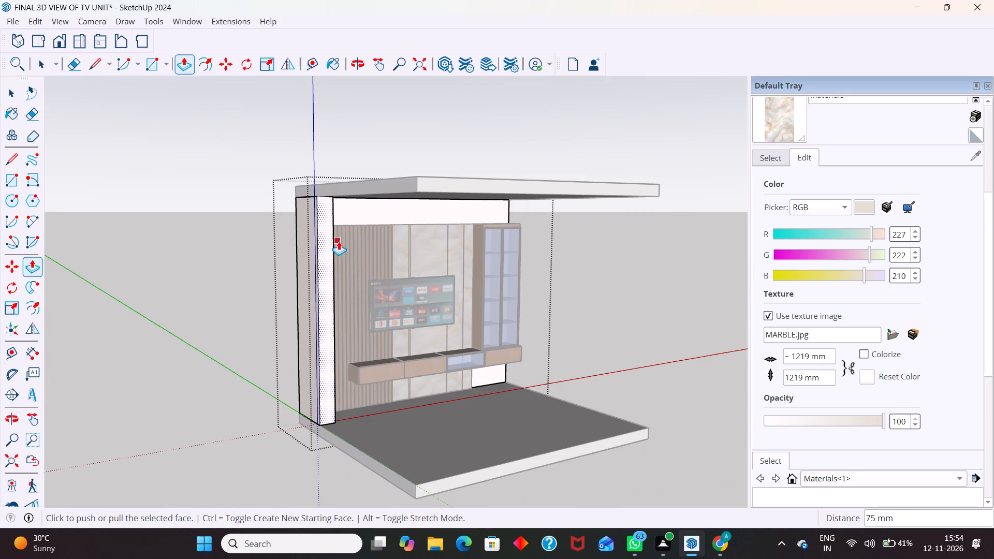
{"action": "key", "text": "ctrl+z"}
{"action": "left_click", "coordinate": [326, 240]}
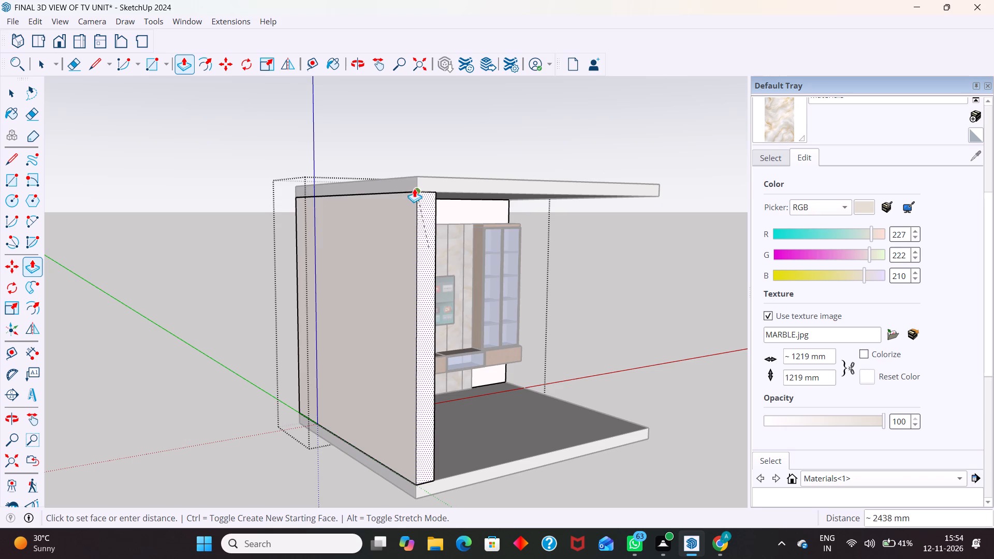
{"action": "left_click", "coordinate": [414, 188]}
{"action": "key", "text": "space"}
{"action": "scroll", "coordinate": [378, 233], "scroll_direction": "down", "scroll_amount": 13}
{"action": "middle_click_drag", "start_coordinate": [534, 411], "coordinate": [338, 420]}
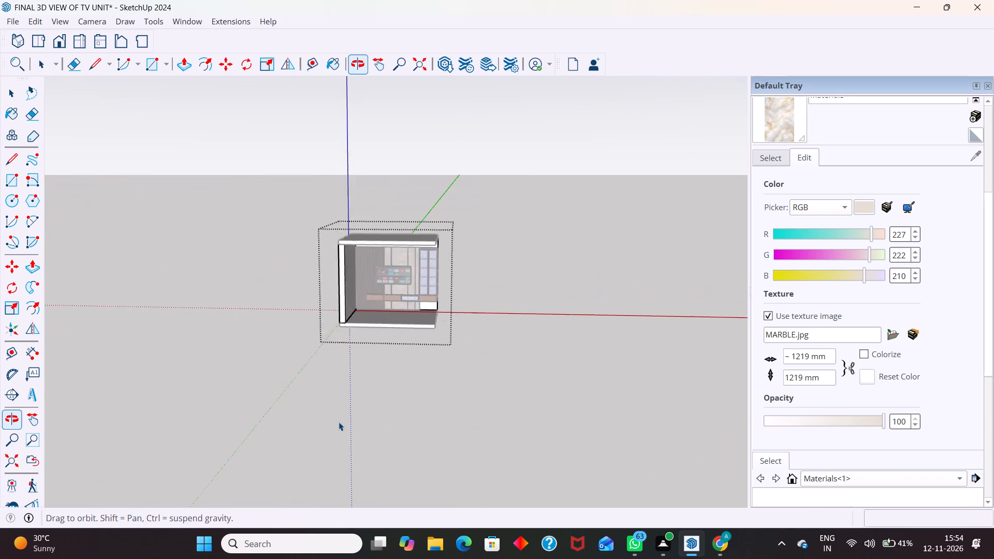
{"action": "middle_click_drag", "start_coordinate": [338, 420], "coordinate": [340, 422]}
{"action": "left_click", "coordinate": [481, 417]}
Start a new group and draw a rectangle about 3455 by 2896 mm covering the ceiling's underside, from its front corner to the opposite back corner.
{"action": "scroll", "coordinate": [460, 260], "scroll_direction": "up", "scroll_amount": 3}
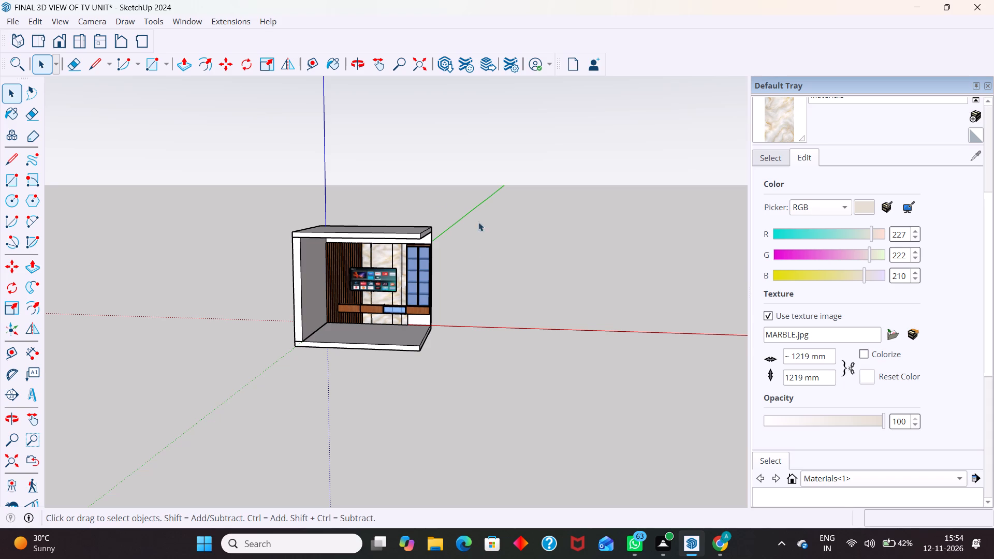
{"action": "scroll", "coordinate": [323, 396], "scroll_direction": "down", "scroll_amount": 4}
{"action": "middle_click_drag", "start_coordinate": [379, 331], "coordinate": [414, 182]}
{"action": "scroll", "coordinate": [340, 272], "scroll_direction": "up", "scroll_amount": 8}
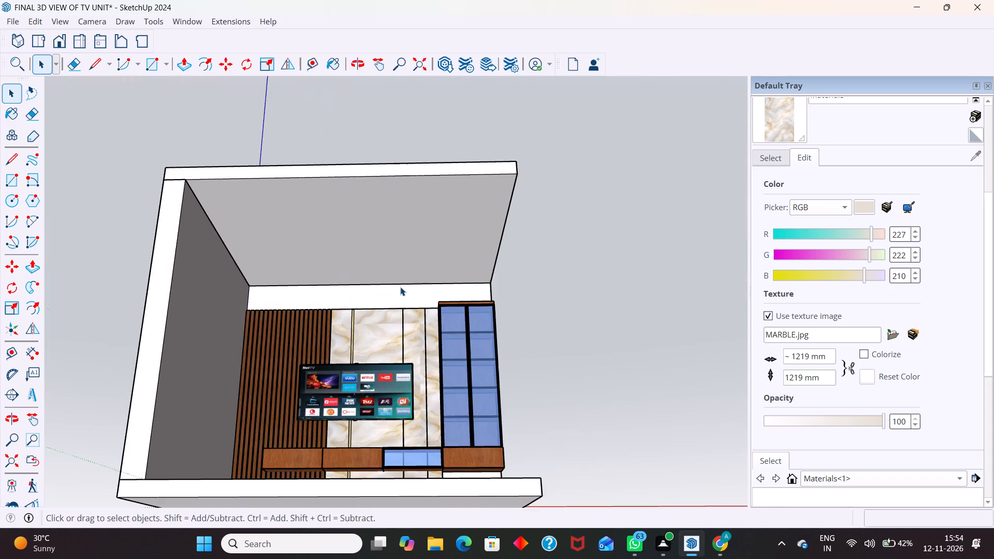
{"action": "scroll", "coordinate": [400, 287], "scroll_direction": "up", "scroll_amount": 7}
{"action": "scroll", "coordinate": [437, 355], "scroll_direction": "down", "scroll_amount": 4}
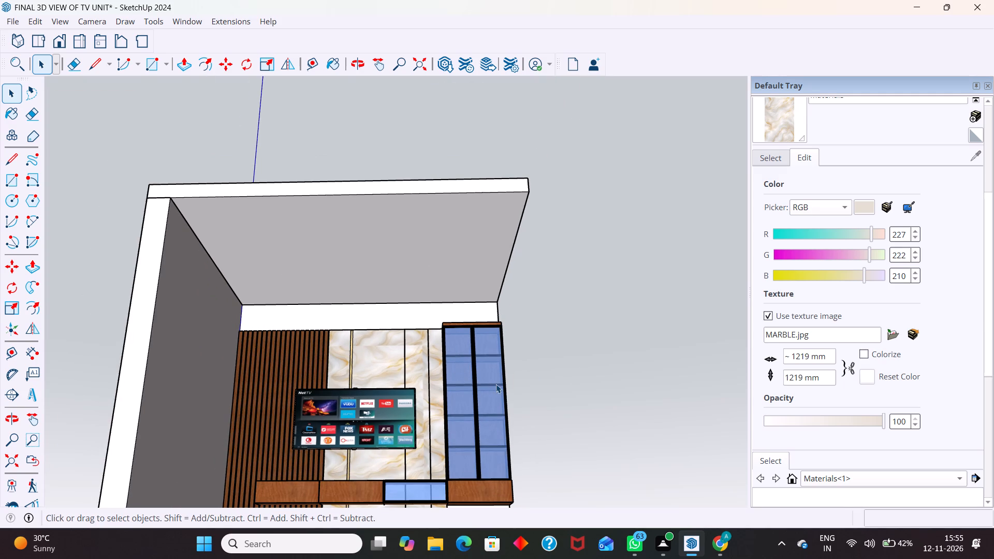
{"action": "right_click", "coordinate": [647, 358]}
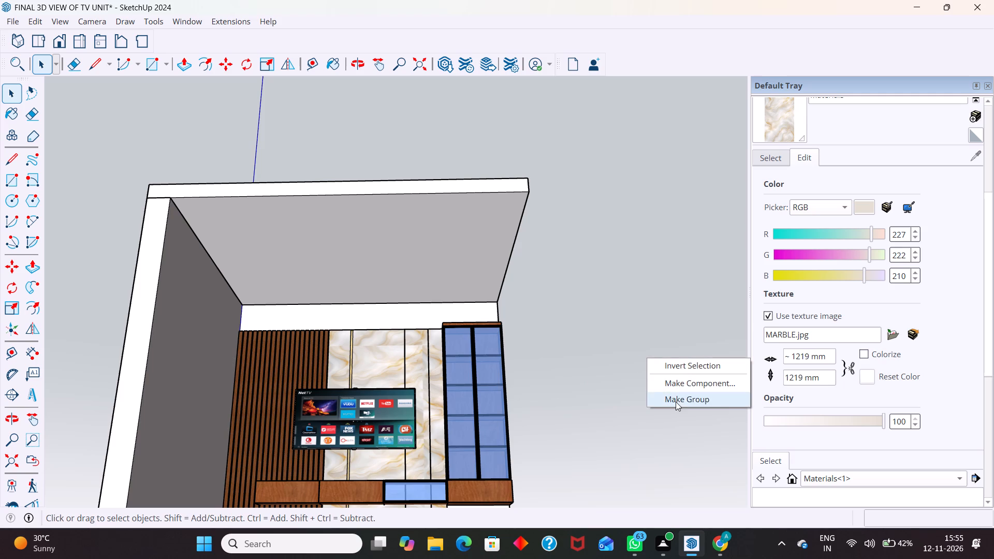
{"action": "left_click", "coordinate": [676, 402]}
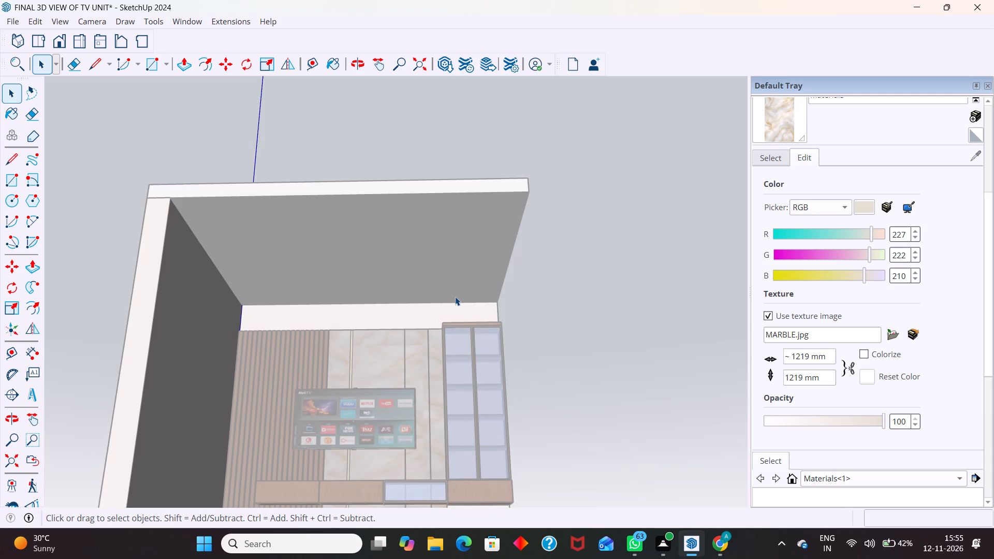
{"action": "key", "text": "r"}
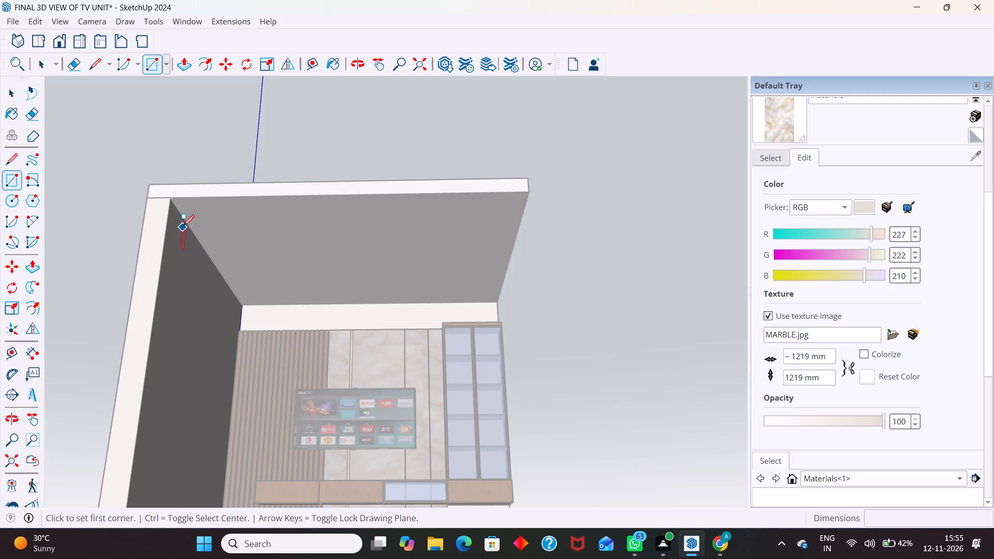
{"action": "left_click_drag", "start_coordinate": [169, 201], "coordinate": [173, 209]}
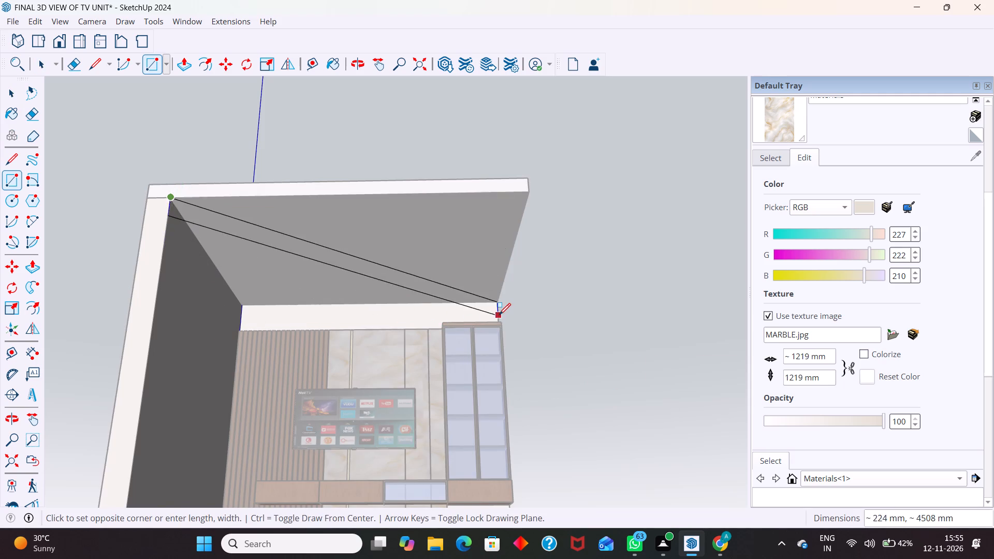
{"action": "scroll", "coordinate": [500, 314], "scroll_direction": "up", "scroll_amount": 3}
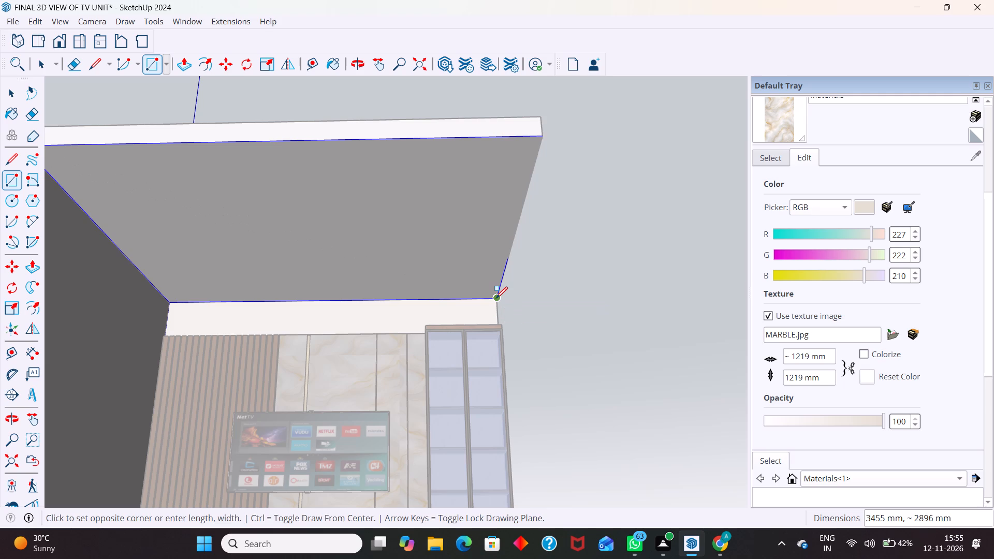
{"action": "left_click", "coordinate": [496, 298]}
{"action": "key", "text": "space"}
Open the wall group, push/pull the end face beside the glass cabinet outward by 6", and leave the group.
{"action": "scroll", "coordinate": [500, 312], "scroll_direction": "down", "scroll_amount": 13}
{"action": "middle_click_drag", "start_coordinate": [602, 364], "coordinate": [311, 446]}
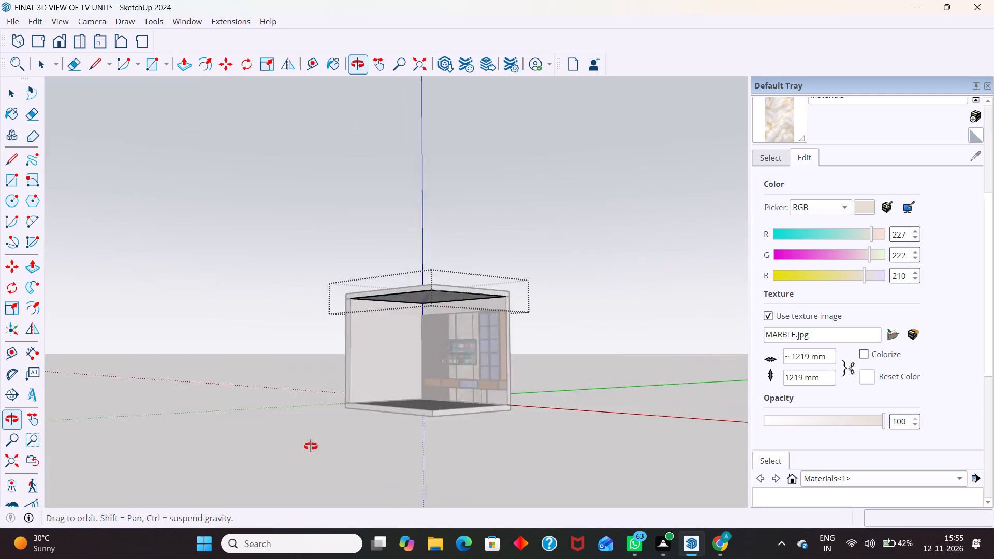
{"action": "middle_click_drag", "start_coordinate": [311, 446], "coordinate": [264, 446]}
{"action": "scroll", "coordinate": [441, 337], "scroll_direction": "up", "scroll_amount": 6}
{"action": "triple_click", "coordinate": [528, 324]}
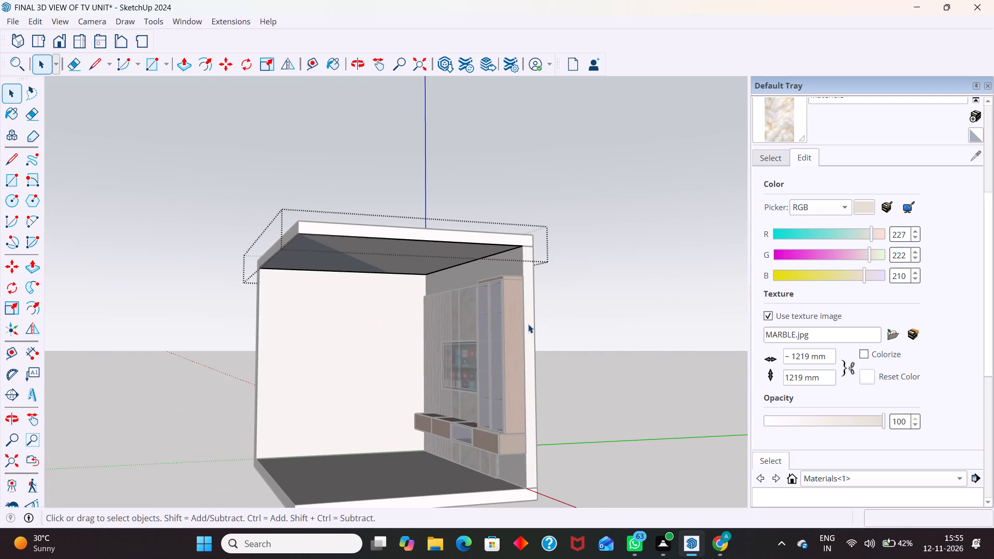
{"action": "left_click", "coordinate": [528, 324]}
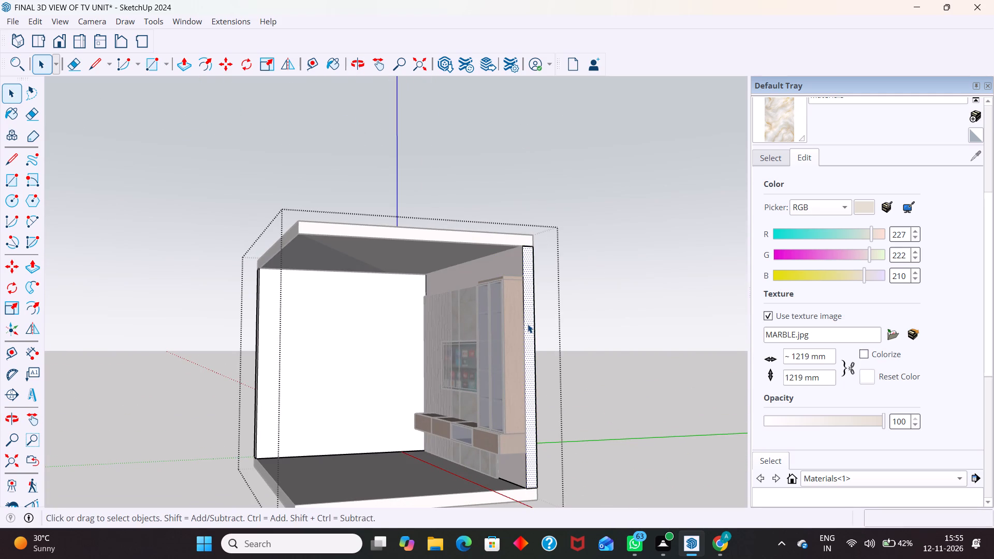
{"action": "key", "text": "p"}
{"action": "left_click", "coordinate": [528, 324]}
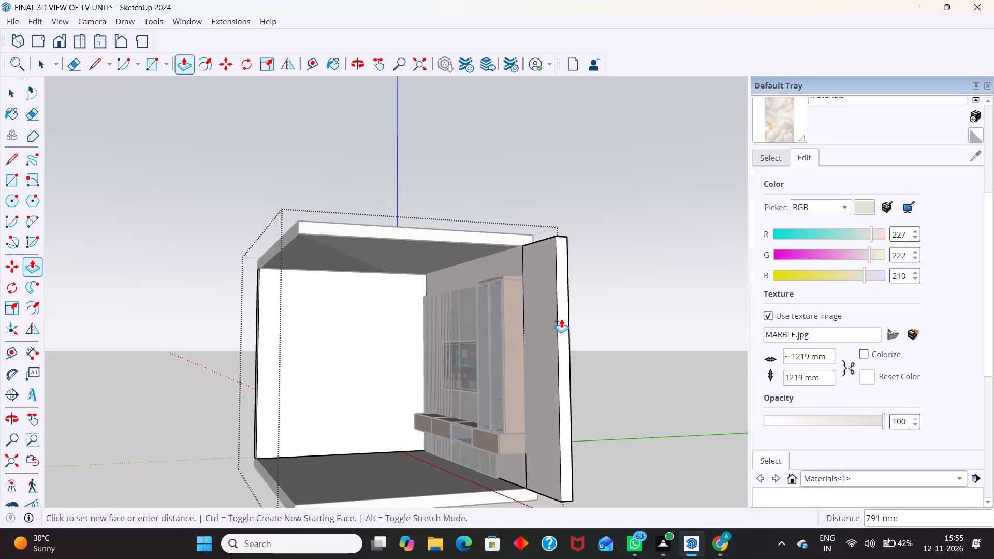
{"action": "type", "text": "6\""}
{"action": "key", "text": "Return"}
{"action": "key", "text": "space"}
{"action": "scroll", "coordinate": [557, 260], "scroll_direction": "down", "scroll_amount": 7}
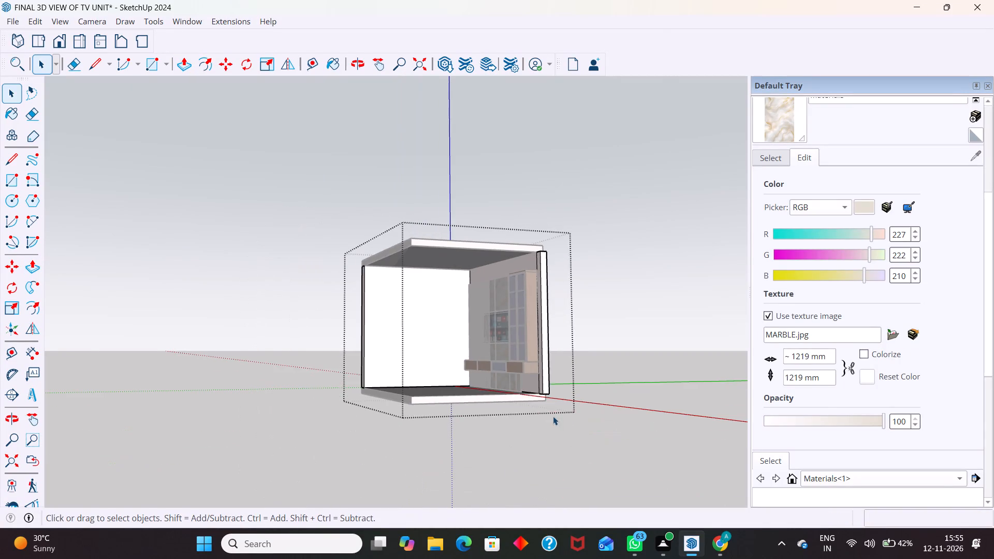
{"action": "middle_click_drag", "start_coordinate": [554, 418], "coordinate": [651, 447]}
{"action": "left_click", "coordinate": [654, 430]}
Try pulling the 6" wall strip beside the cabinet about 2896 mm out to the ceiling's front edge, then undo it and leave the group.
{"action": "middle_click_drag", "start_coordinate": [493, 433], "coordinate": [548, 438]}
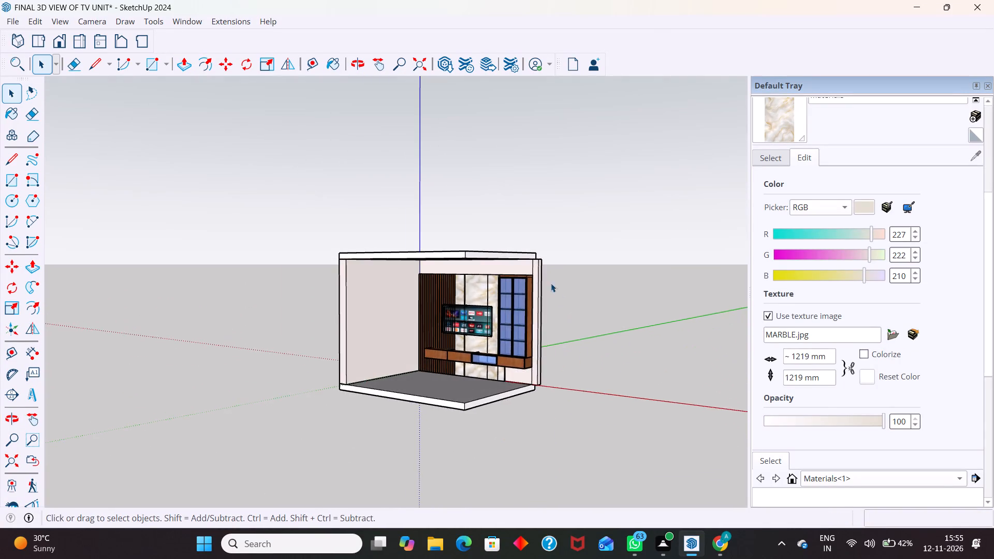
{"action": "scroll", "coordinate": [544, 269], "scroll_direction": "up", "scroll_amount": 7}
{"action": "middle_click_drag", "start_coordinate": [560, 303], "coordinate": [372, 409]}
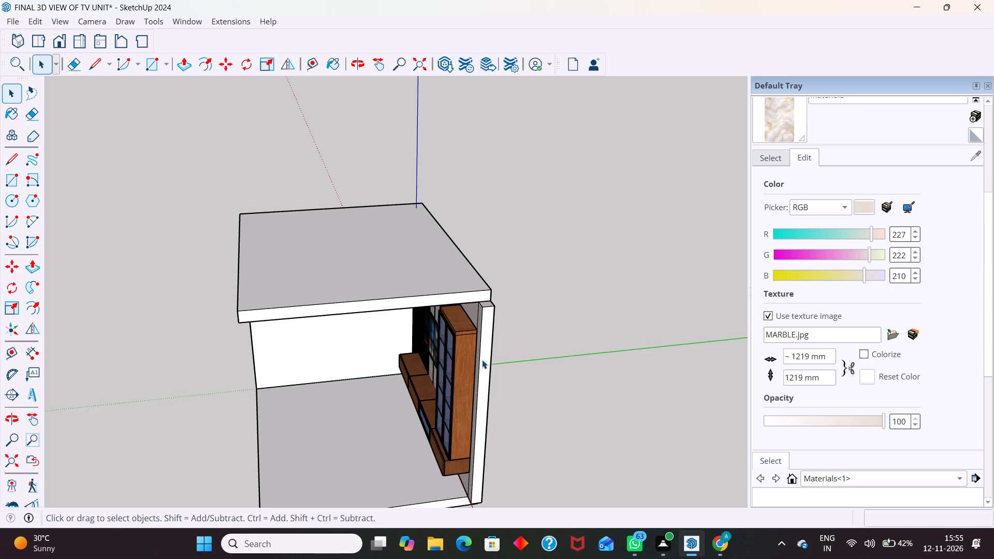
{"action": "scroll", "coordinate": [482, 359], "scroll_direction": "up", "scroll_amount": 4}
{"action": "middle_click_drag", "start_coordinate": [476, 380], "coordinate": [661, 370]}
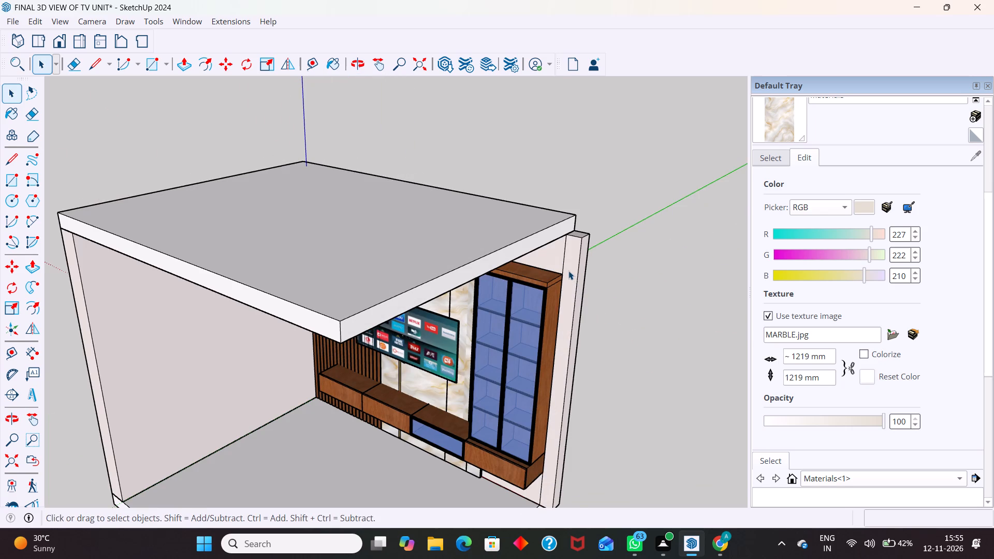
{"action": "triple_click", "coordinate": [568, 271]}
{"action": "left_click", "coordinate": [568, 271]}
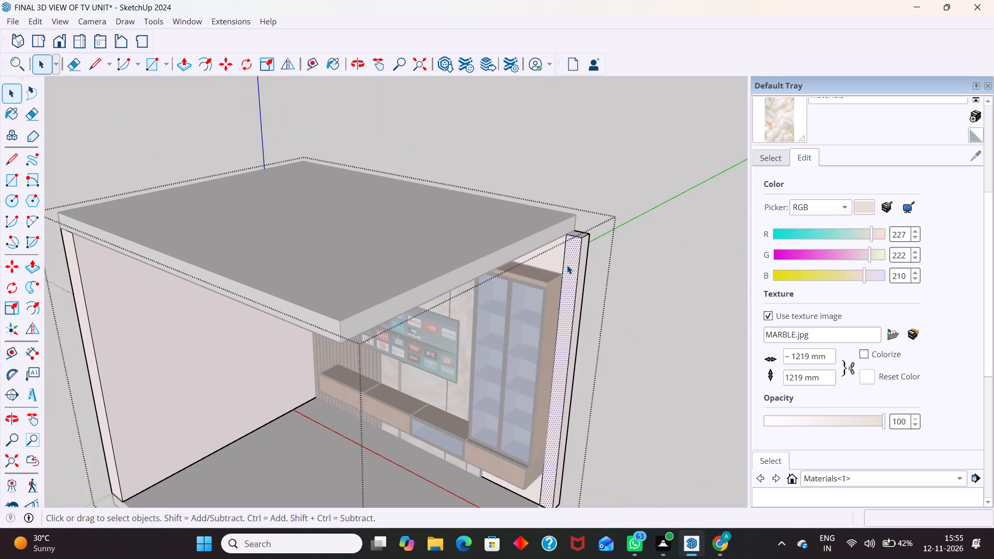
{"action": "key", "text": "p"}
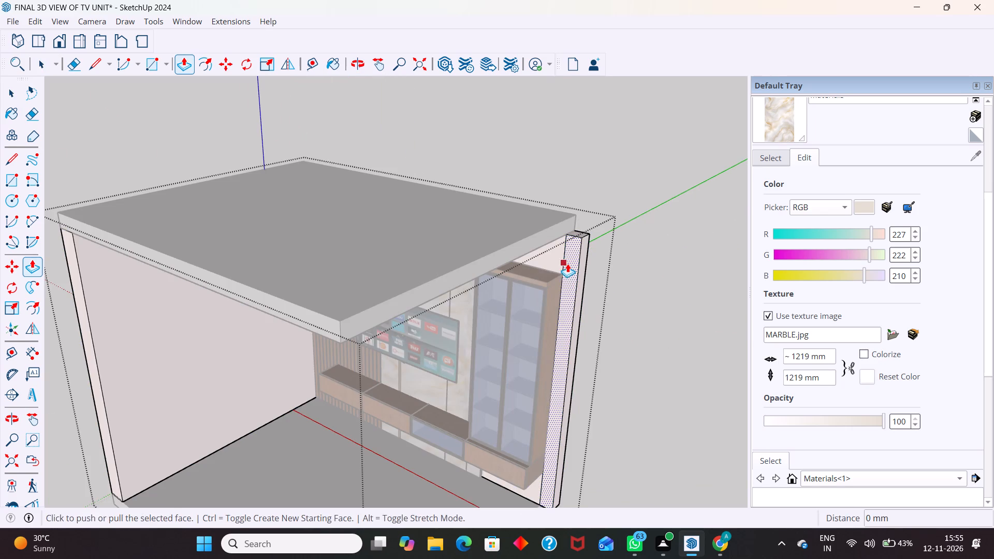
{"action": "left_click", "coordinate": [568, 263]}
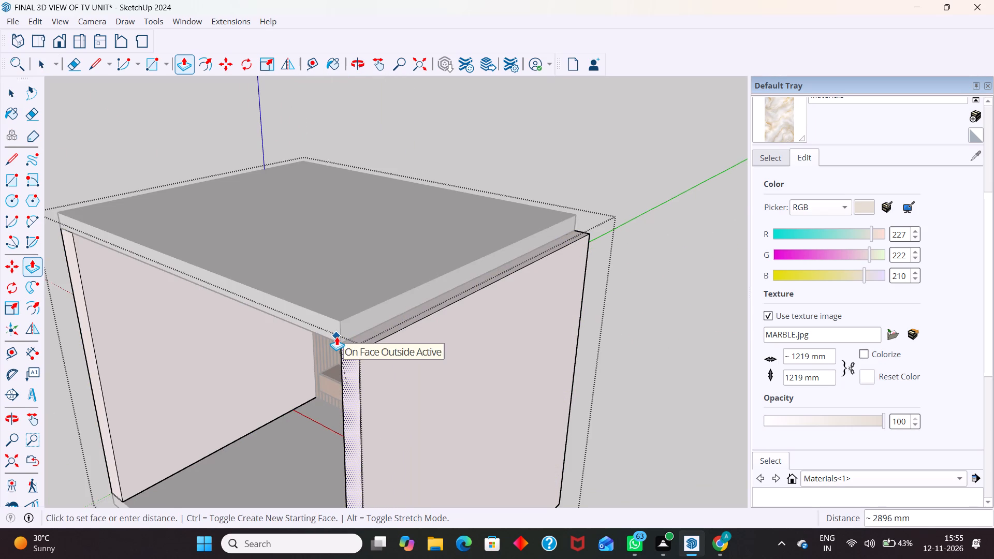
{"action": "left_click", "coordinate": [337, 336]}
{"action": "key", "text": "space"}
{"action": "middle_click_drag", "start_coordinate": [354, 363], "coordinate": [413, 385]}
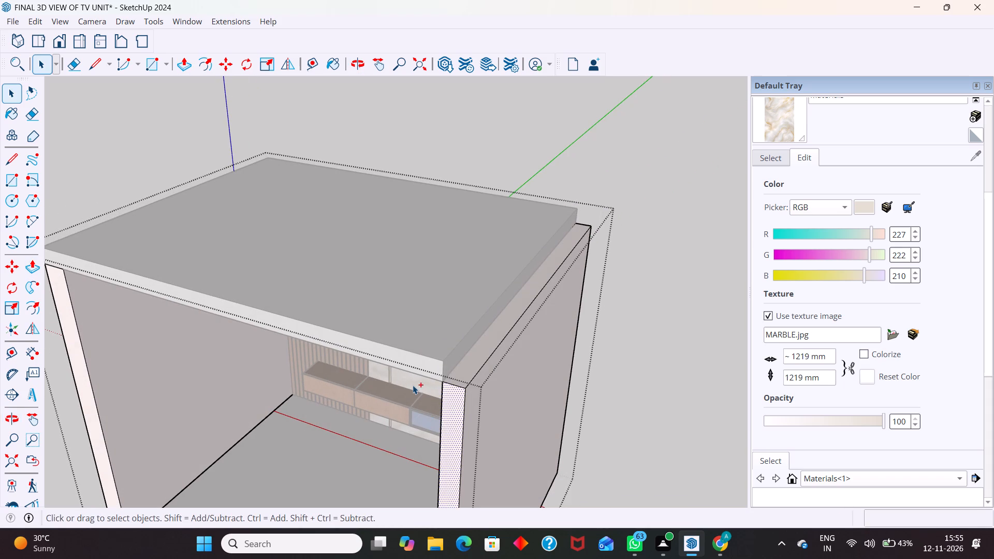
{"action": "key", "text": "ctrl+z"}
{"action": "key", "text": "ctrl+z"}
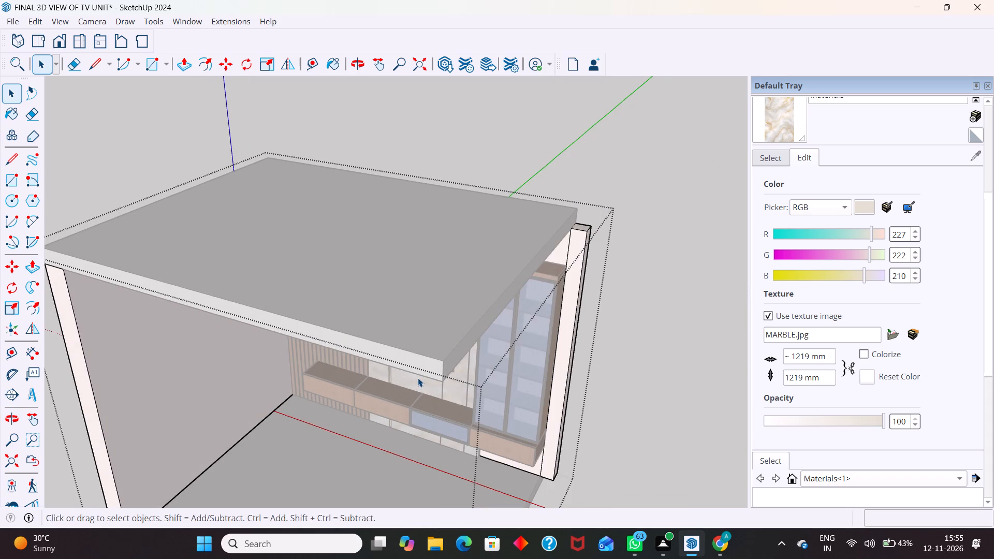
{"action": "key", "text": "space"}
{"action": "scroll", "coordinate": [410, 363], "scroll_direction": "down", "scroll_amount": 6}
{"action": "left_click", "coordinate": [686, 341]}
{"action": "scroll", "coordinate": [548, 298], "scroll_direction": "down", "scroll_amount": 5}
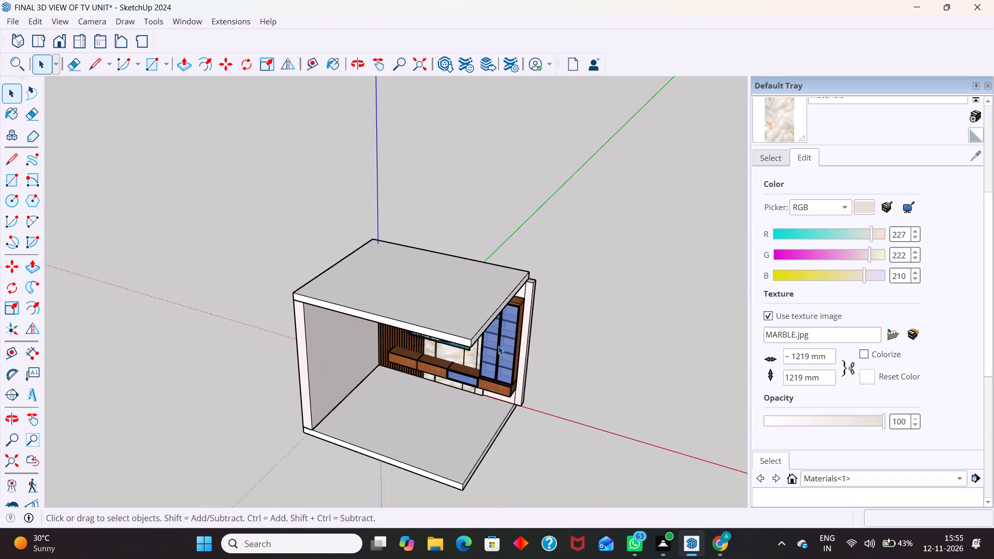
Examine the corner where the extended wall strip meets the ceiling beside the cabinet, from above, below and the side.
{"action": "middle_click_drag", "start_coordinate": [529, 349], "coordinate": [548, 292]}
{"action": "scroll", "coordinate": [542, 276], "scroll_direction": "up", "scroll_amount": 2}
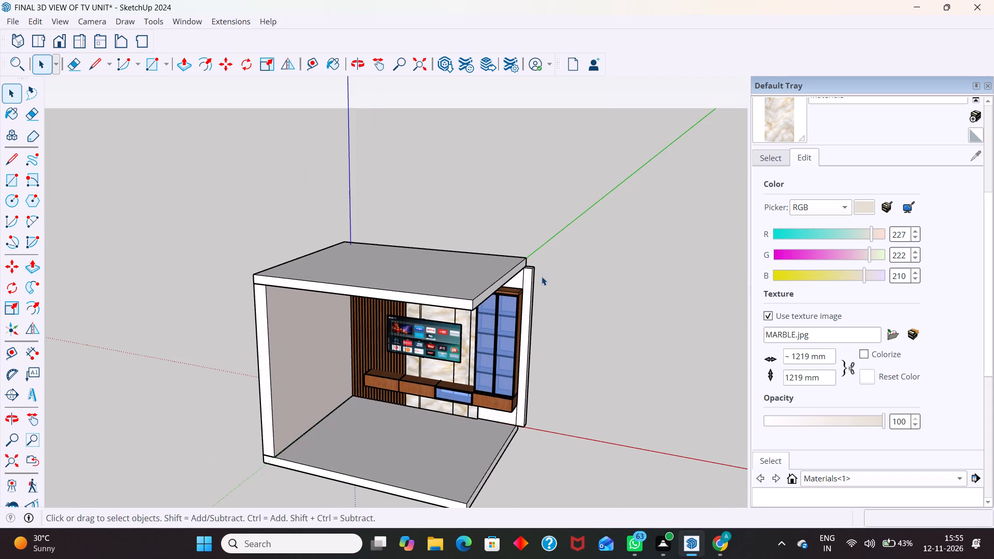
{"action": "middle_click_drag", "start_coordinate": [522, 277], "coordinate": [379, 272]}
{"action": "scroll", "coordinate": [376, 271], "scroll_direction": "up", "scroll_amount": 1}
{"action": "middle_click_drag", "start_coordinate": [463, 320], "coordinate": [544, 227]}
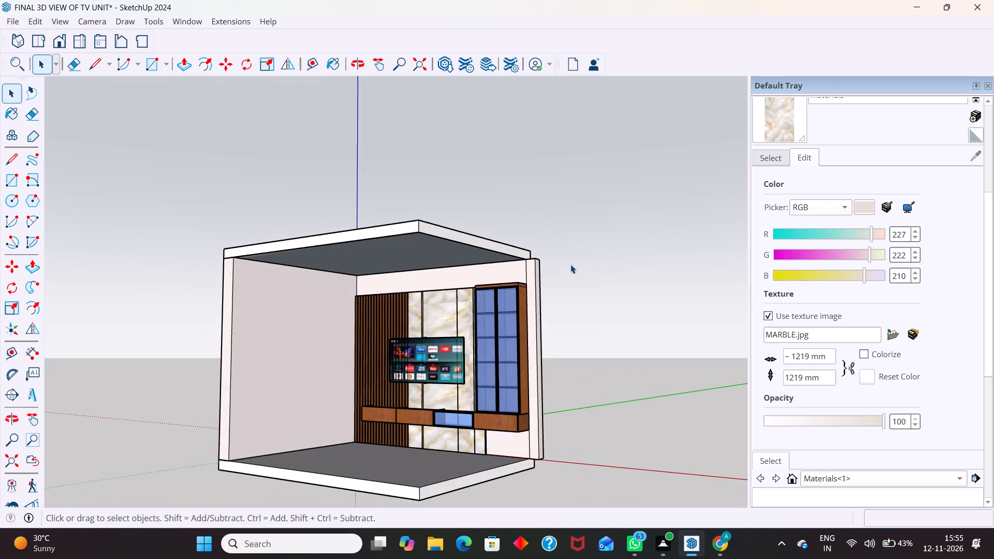
{"action": "scroll", "coordinate": [567, 268], "scroll_direction": "up", "scroll_amount": 5}
{"action": "middle_click_drag", "start_coordinate": [462, 285], "coordinate": [516, 227]}
{"action": "scroll", "coordinate": [518, 256], "scroll_direction": "up", "scroll_amount": 3}
{"action": "middle_click_drag", "start_coordinate": [524, 275], "coordinate": [374, 403]}
{"action": "scroll", "coordinate": [529, 275], "scroll_direction": "down", "scroll_amount": 11}
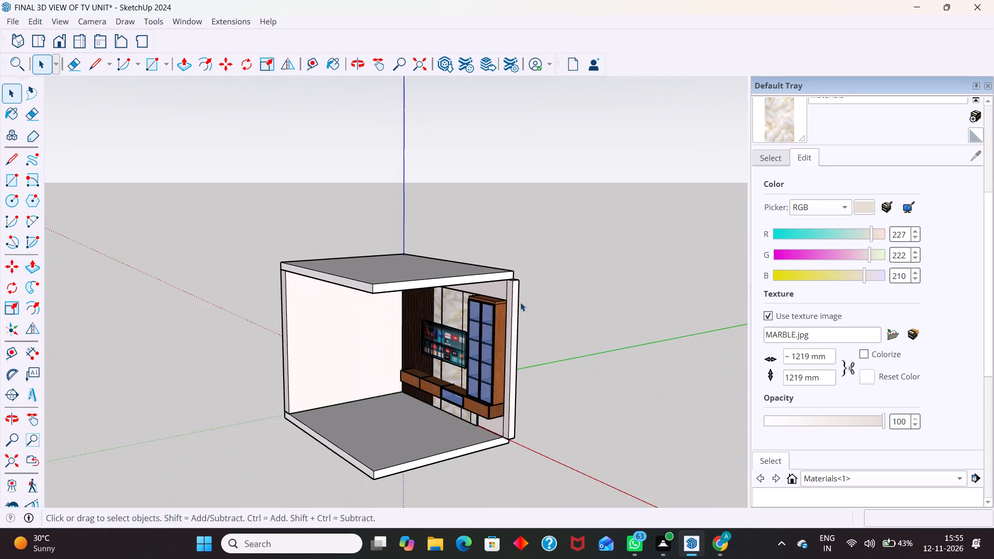
{"action": "scroll", "coordinate": [519, 295], "scroll_direction": "up", "scroll_amount": 5}
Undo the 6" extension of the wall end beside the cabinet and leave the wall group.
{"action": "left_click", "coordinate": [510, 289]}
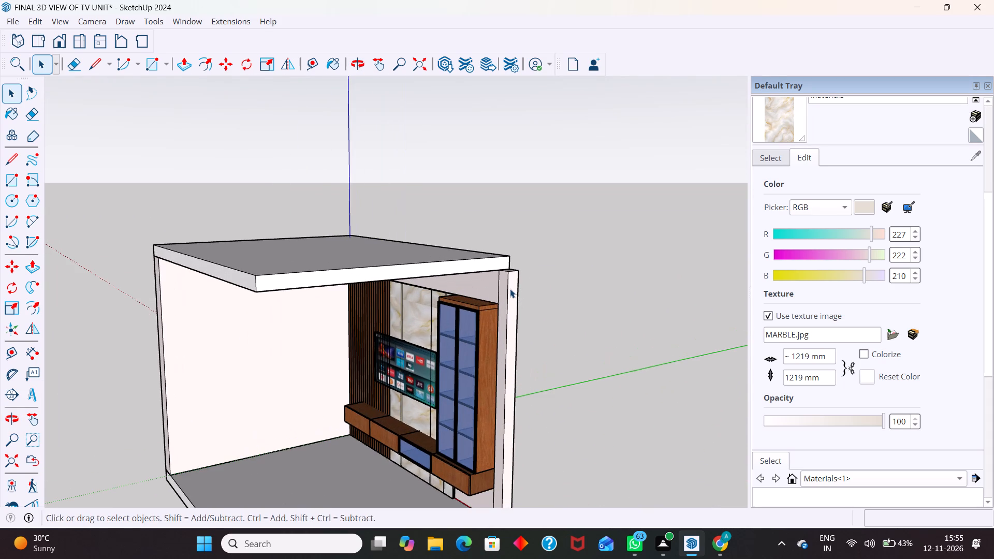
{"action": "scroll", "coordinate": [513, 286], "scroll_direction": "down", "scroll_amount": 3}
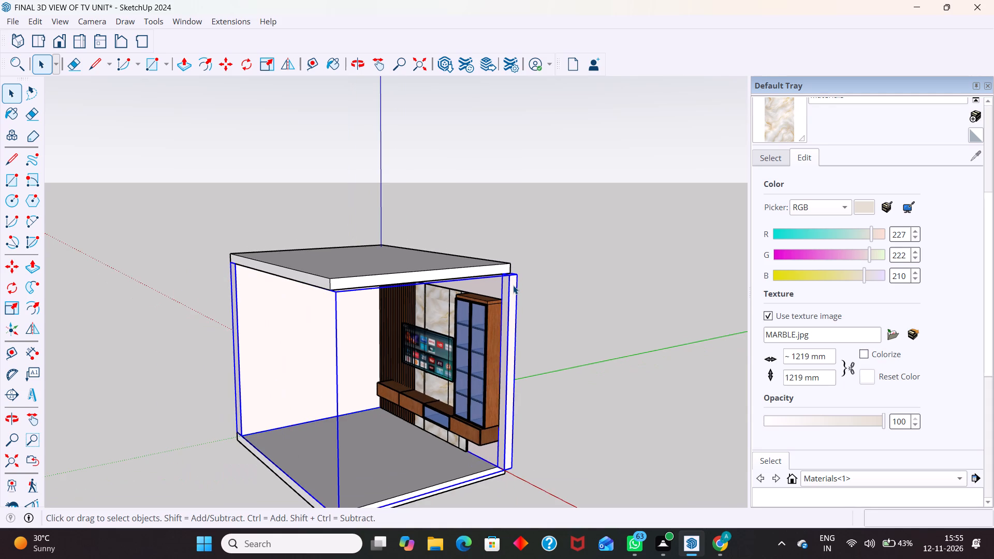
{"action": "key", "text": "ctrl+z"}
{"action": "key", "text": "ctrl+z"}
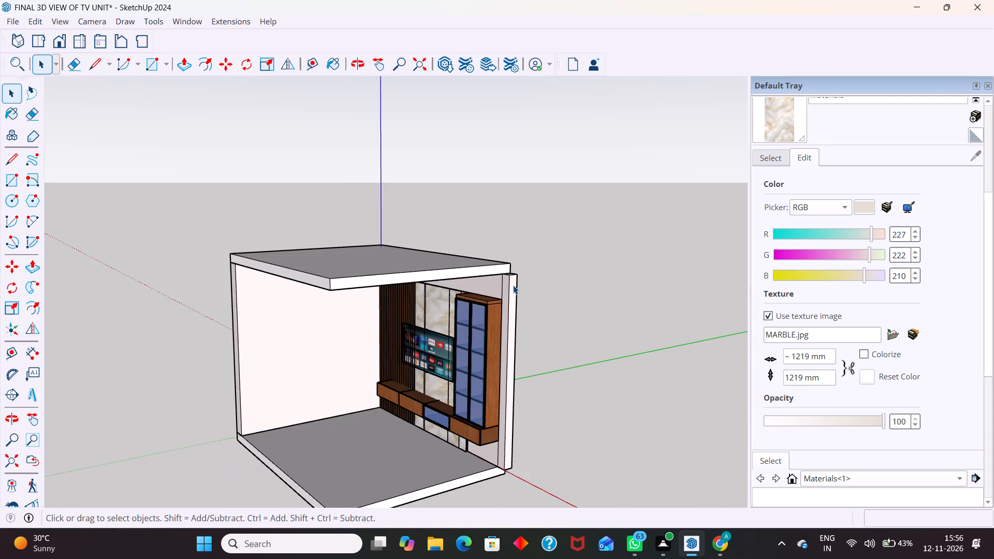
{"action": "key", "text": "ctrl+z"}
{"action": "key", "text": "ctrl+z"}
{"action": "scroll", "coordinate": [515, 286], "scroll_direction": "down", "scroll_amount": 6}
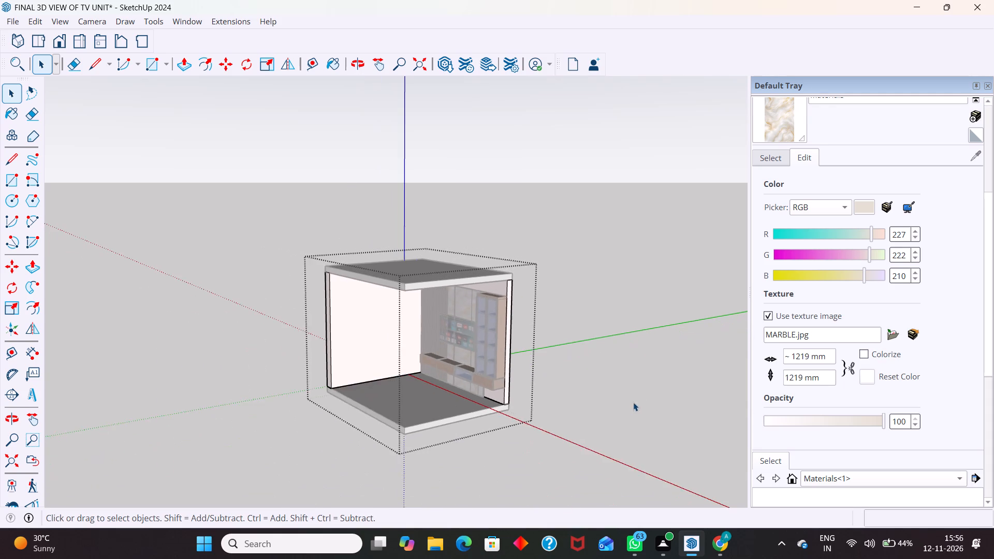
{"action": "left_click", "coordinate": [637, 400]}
Open the new ceiling rectangle's group, select its face, and move it straight down by 1'.
{"action": "middle_click_drag", "start_coordinate": [480, 418], "coordinate": [680, 371]}
{"action": "scroll", "coordinate": [443, 261], "scroll_direction": "up", "scroll_amount": 6}
{"action": "middle_click_drag", "start_coordinate": [472, 272], "coordinate": [500, 196]}
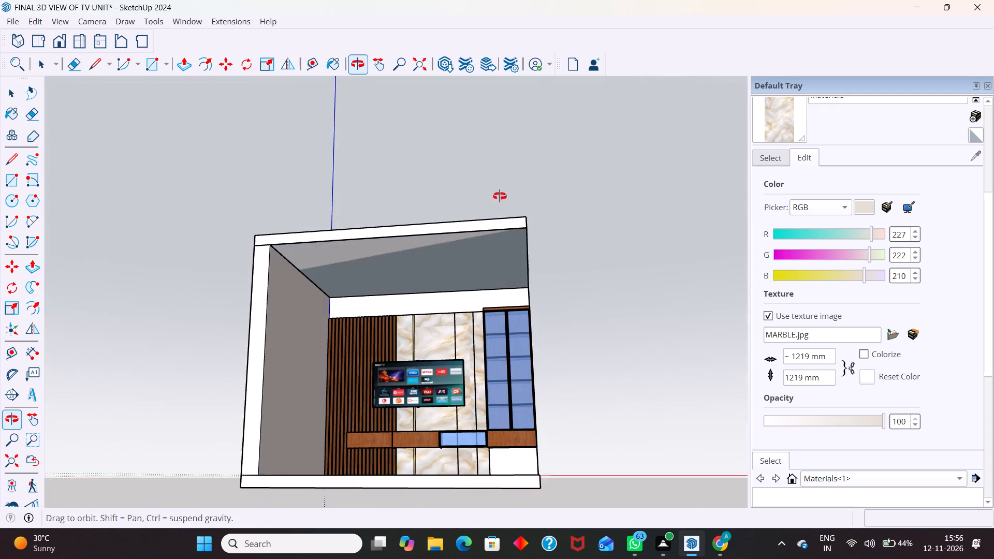
{"action": "middle_click_drag", "start_coordinate": [500, 196], "coordinate": [500, 196]}
{"action": "left_click", "coordinate": [514, 246]}
{"action": "double_click", "coordinate": [514, 246]}
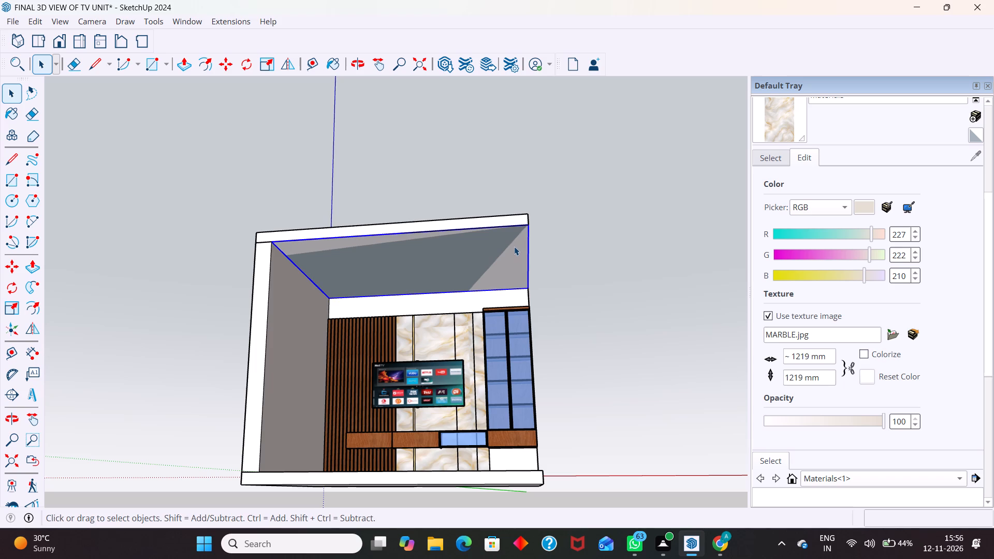
{"action": "left_click", "coordinate": [514, 246]}
{"action": "scroll", "coordinate": [546, 277], "scroll_direction": "down", "scroll_amount": 5}
{"action": "middle_click_drag", "start_coordinate": [554, 301], "coordinate": [548, 314]}
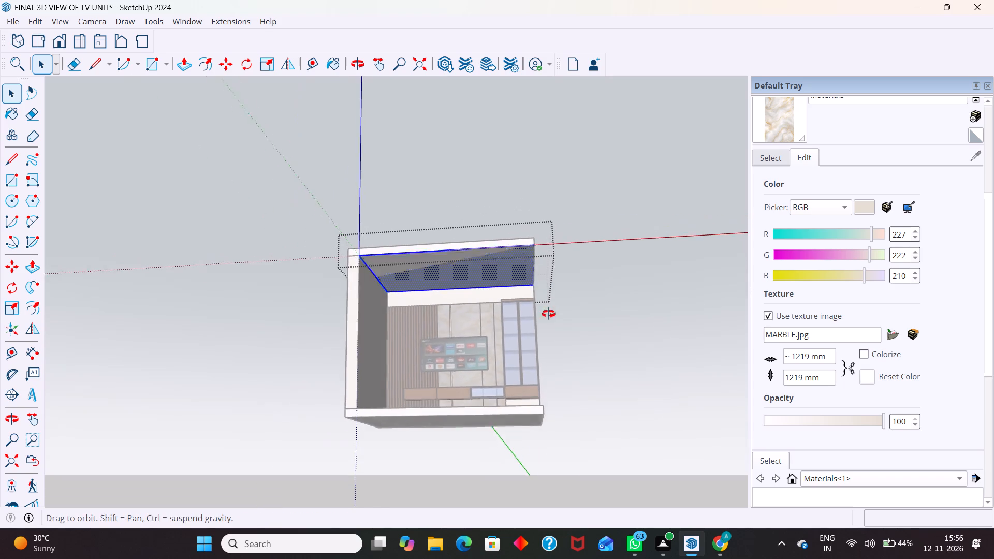
{"action": "middle_click_drag", "start_coordinate": [548, 314], "coordinate": [399, 345]}
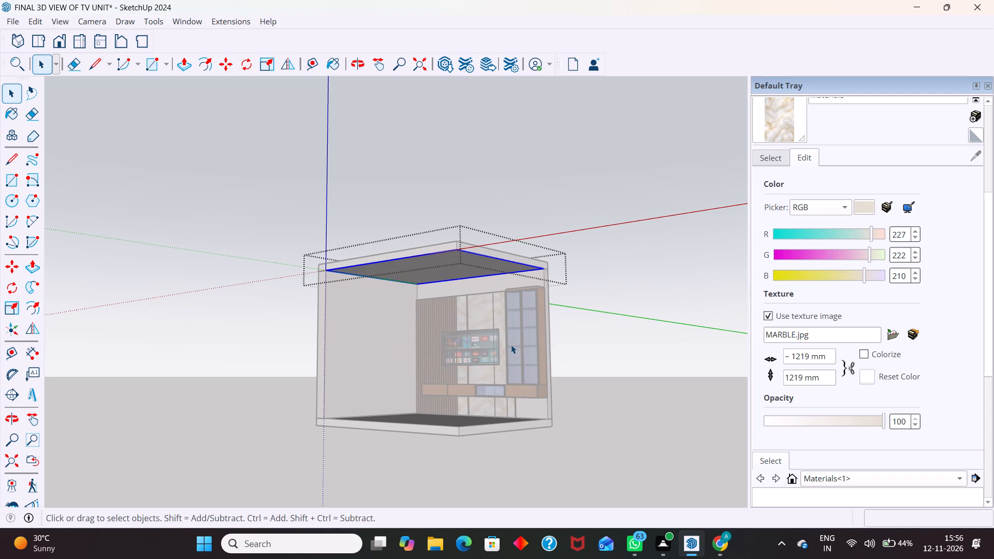
{"action": "key", "text": "m"}
{"action": "left_click", "coordinate": [545, 267]}
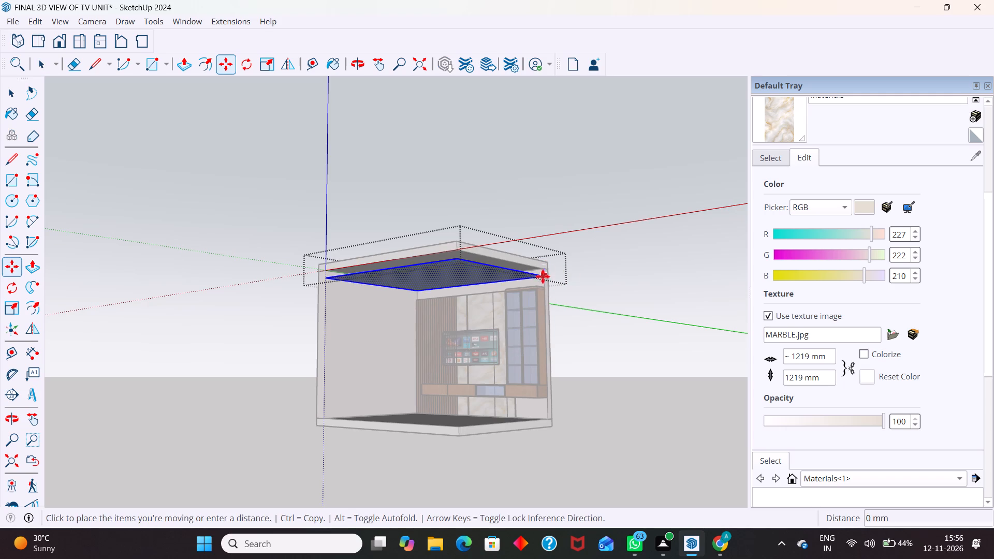
{"action": "key", "text": "Up"}
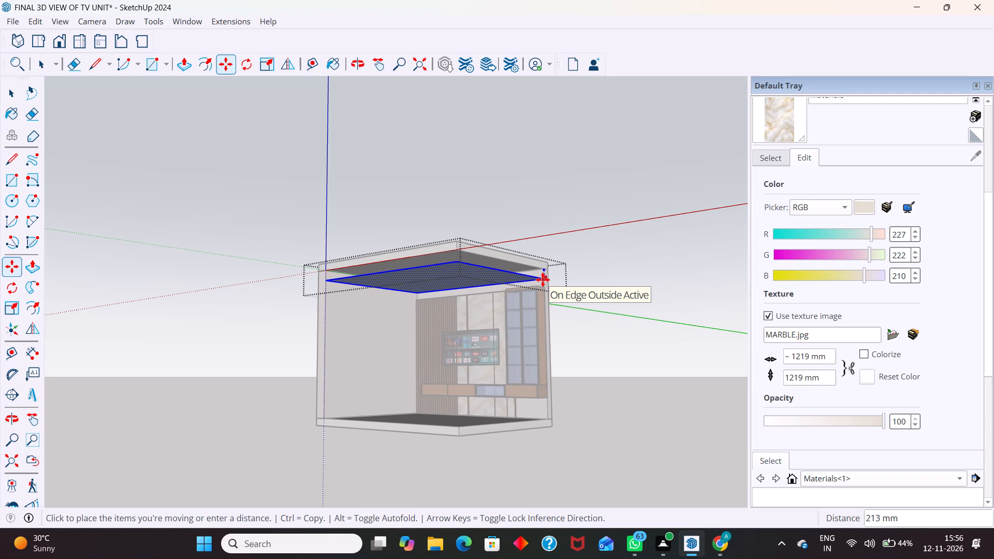
{"action": "key", "text": "1"}
{"action": "key", "text": "apostrophe"}
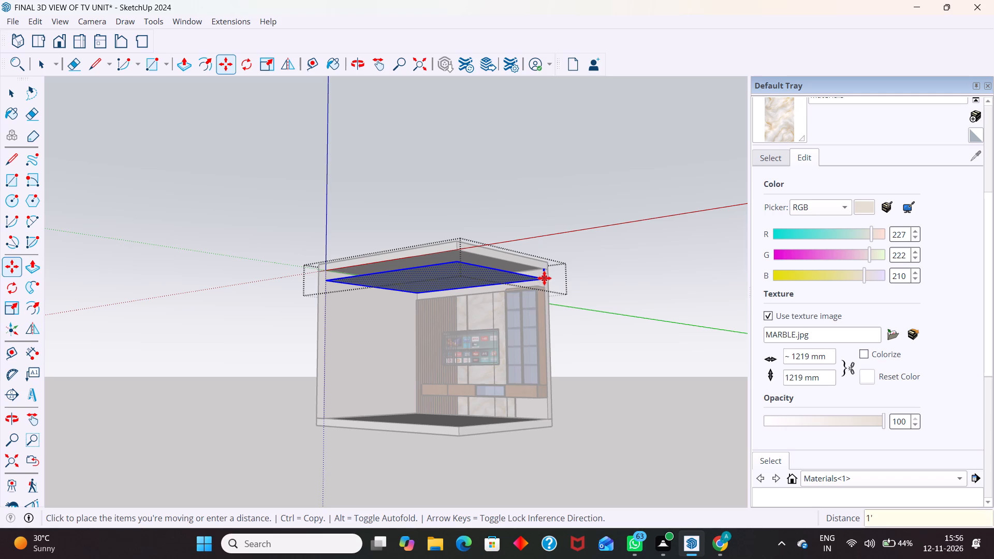
{"action": "key", "text": "Return"}
{"action": "key", "text": "space"}
Examine the gap between the lowered ceiling face and the ceiling slab from the front and from below.
{"action": "scroll", "coordinate": [535, 287], "scroll_direction": "down", "scroll_amount": 5}
{"action": "middle_click_drag", "start_coordinate": [467, 318], "coordinate": [509, 357]}
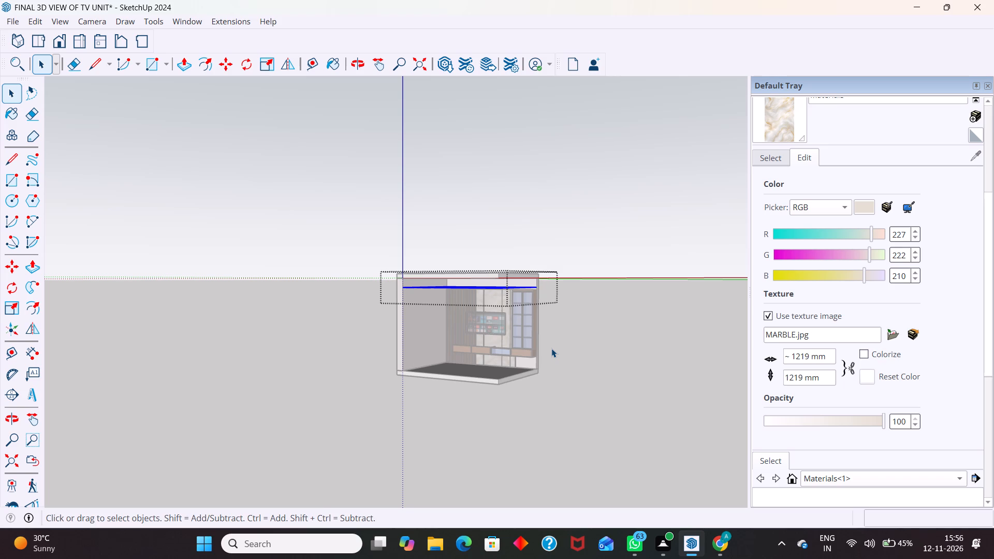
{"action": "scroll", "coordinate": [476, 231], "scroll_direction": "up", "scroll_amount": 4}
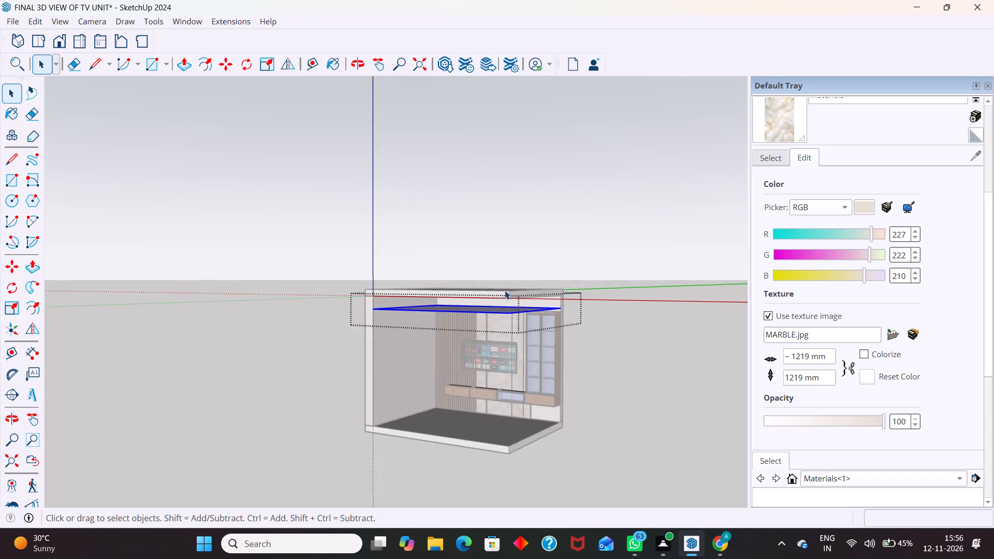
{"action": "scroll", "coordinate": [505, 291], "scroll_direction": "up", "scroll_amount": 4}
{"action": "middle_click_drag", "start_coordinate": [525, 325], "coordinate": [452, 302]}
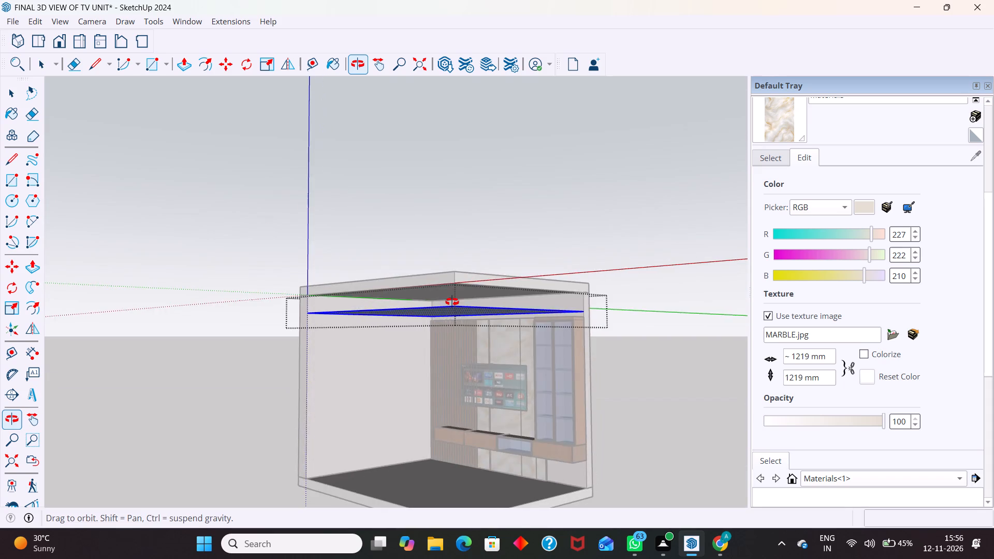
{"action": "middle_click_drag", "start_coordinate": [452, 302], "coordinate": [510, 329]}
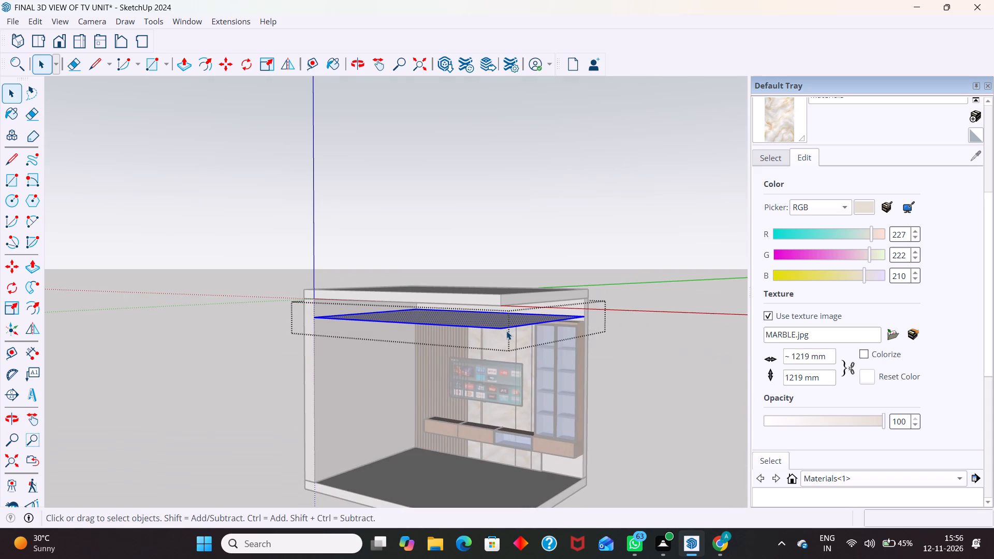
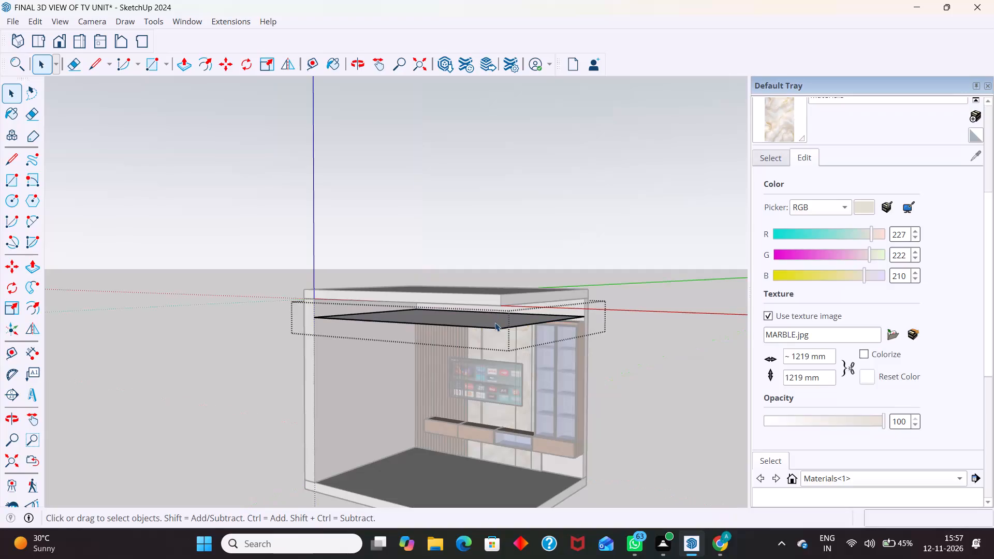
Push/Pull the lowered ceiling face by 25 mm to give it thickness, and leave its group.
{"action": "middle_click_drag", "start_coordinate": [502, 356], "coordinate": [564, 275]}
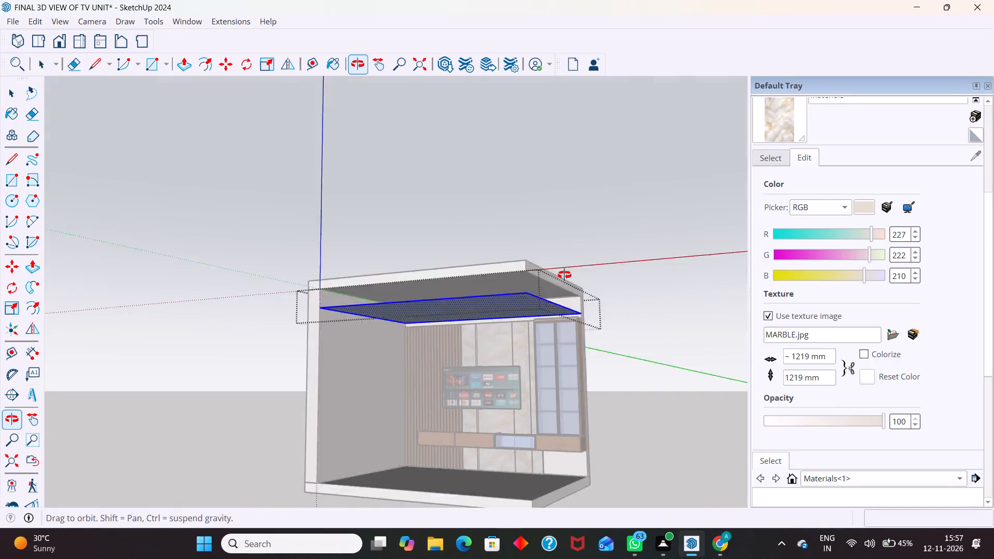
{"action": "middle_click_drag", "start_coordinate": [564, 275], "coordinate": [590, 238]}
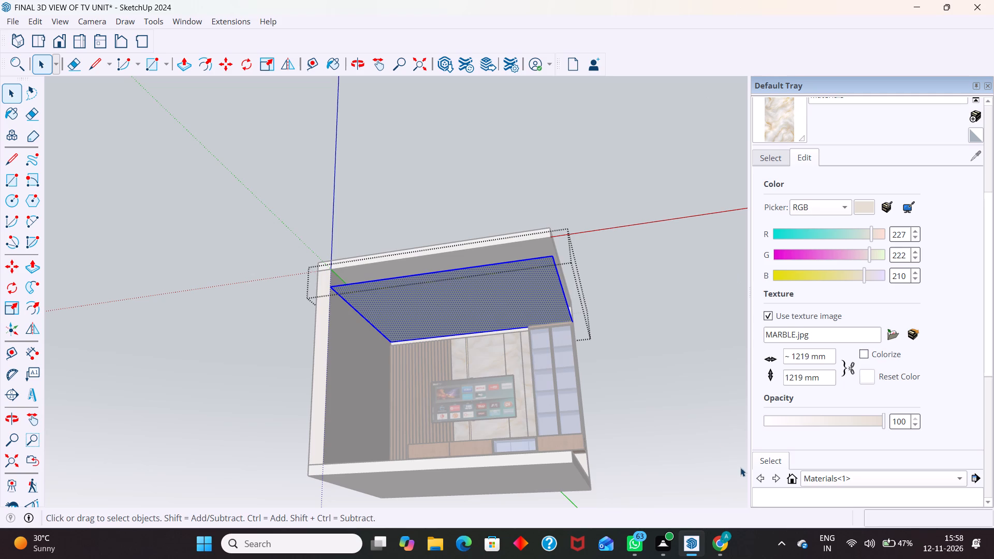
{"action": "middle_click_drag", "start_coordinate": [514, 313], "coordinate": [498, 351]}
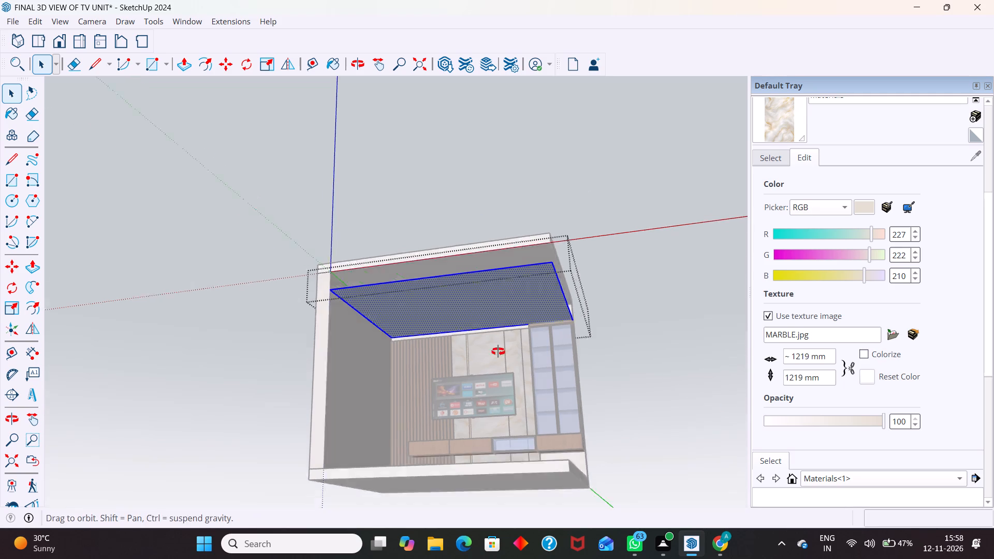
{"action": "middle_click_drag", "start_coordinate": [498, 351], "coordinate": [420, 412]}
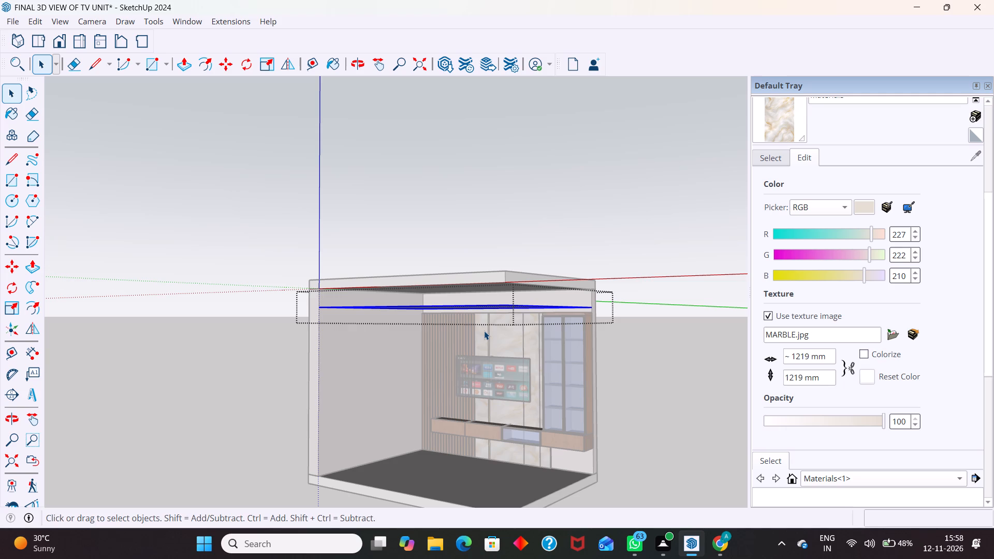
{"action": "scroll", "coordinate": [430, 300], "scroll_direction": "down", "scroll_amount": 4}
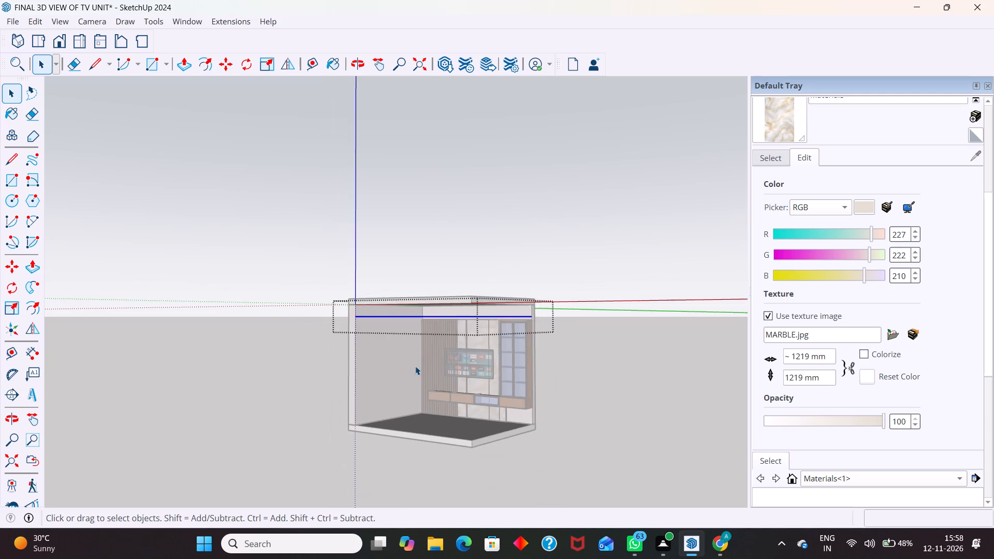
{"action": "middle_click_drag", "start_coordinate": [433, 372], "coordinate": [517, 353]}
{"action": "scroll", "coordinate": [512, 332], "scroll_direction": "up", "scroll_amount": 14}
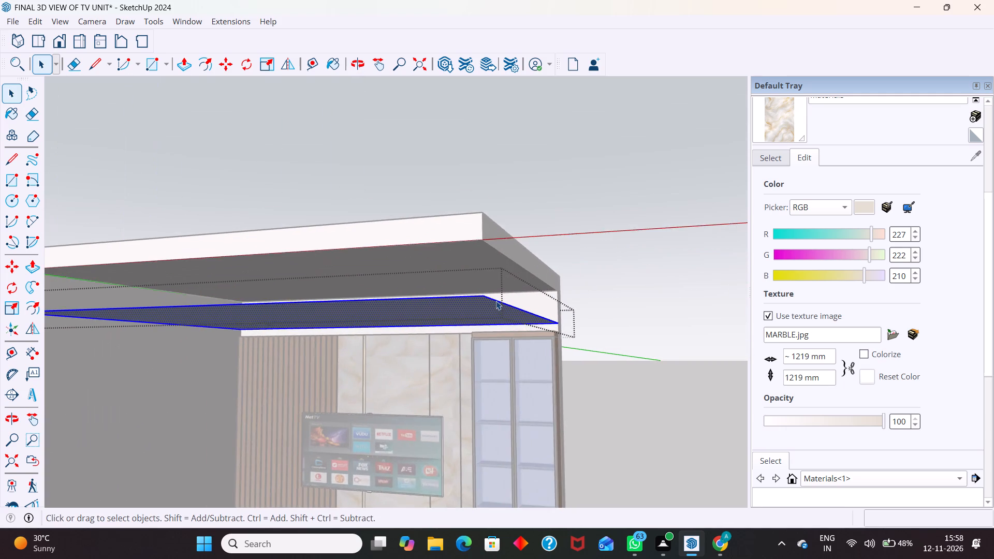
{"action": "scroll", "coordinate": [496, 301], "scroll_direction": "up", "scroll_amount": 2}
{"action": "key", "text": "p"}
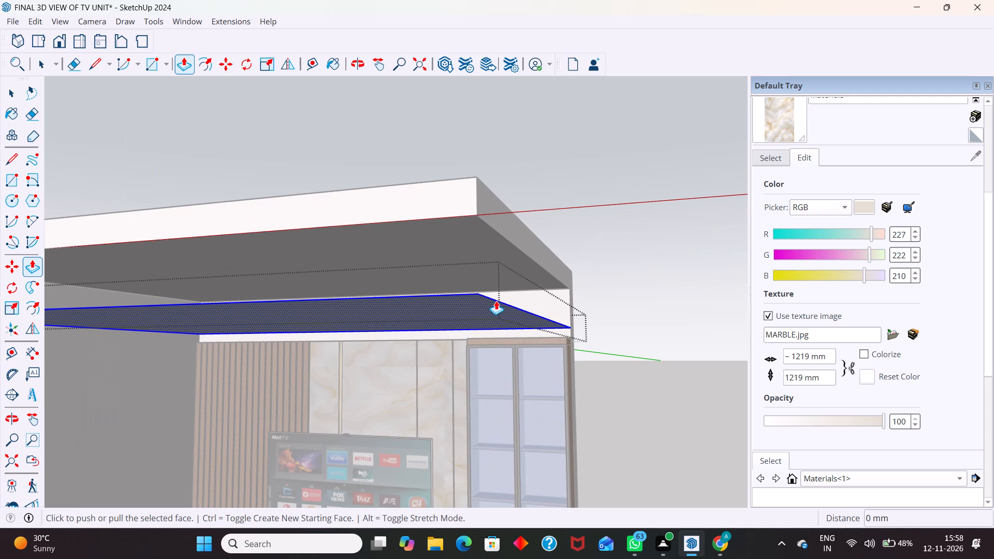
{"action": "middle_click_drag", "start_coordinate": [483, 337], "coordinate": [471, 354]}
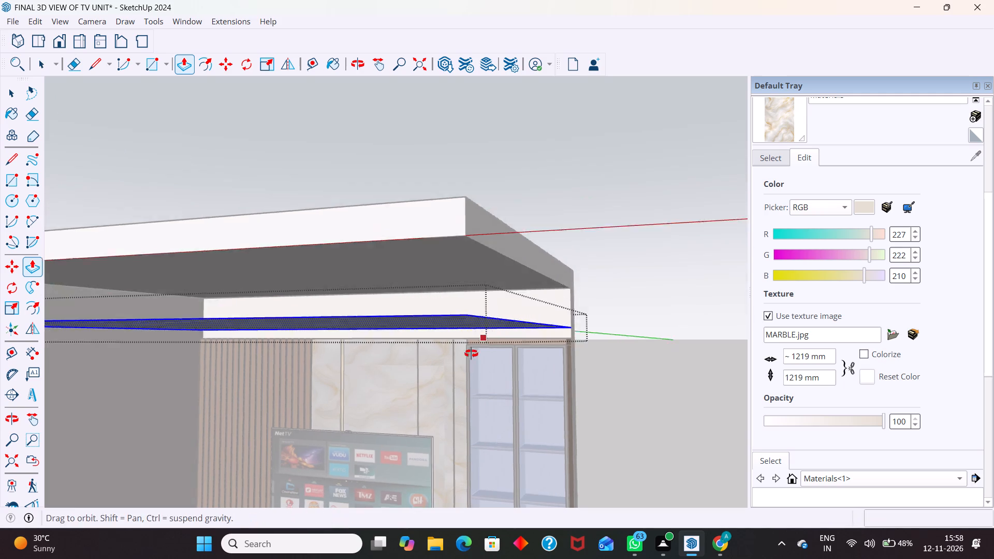
{"action": "middle_click_drag", "start_coordinate": [471, 354], "coordinate": [414, 395]}
{"action": "scroll", "coordinate": [420, 384], "scroll_direction": "up", "scroll_amount": 3}
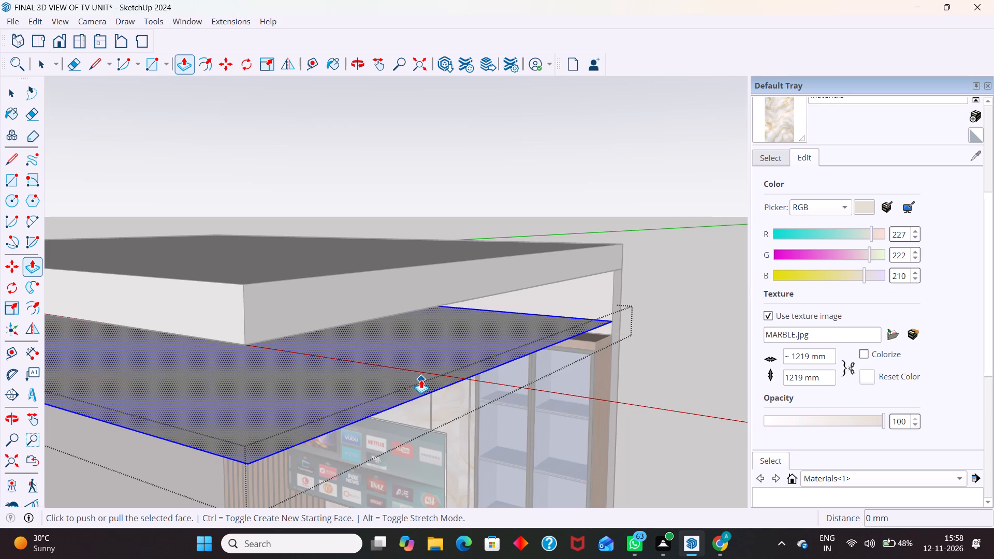
{"action": "scroll", "coordinate": [421, 381], "scroll_direction": "down", "scroll_amount": 2}
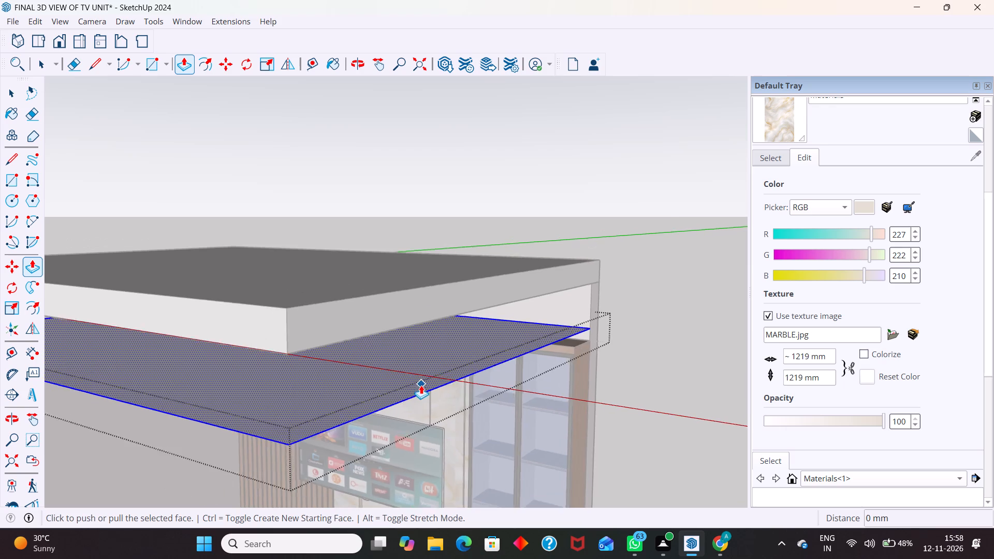
{"action": "scroll", "coordinate": [421, 385], "scroll_direction": "down", "scroll_amount": 3}
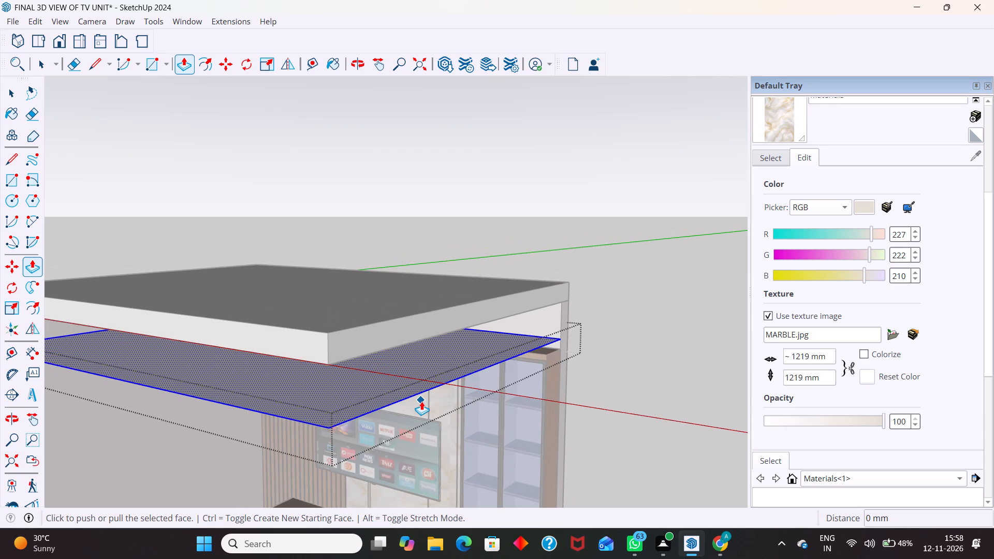
{"action": "middle_click_drag", "start_coordinate": [398, 430], "coordinate": [494, 317]}
{"action": "left_click", "coordinate": [491, 259]}
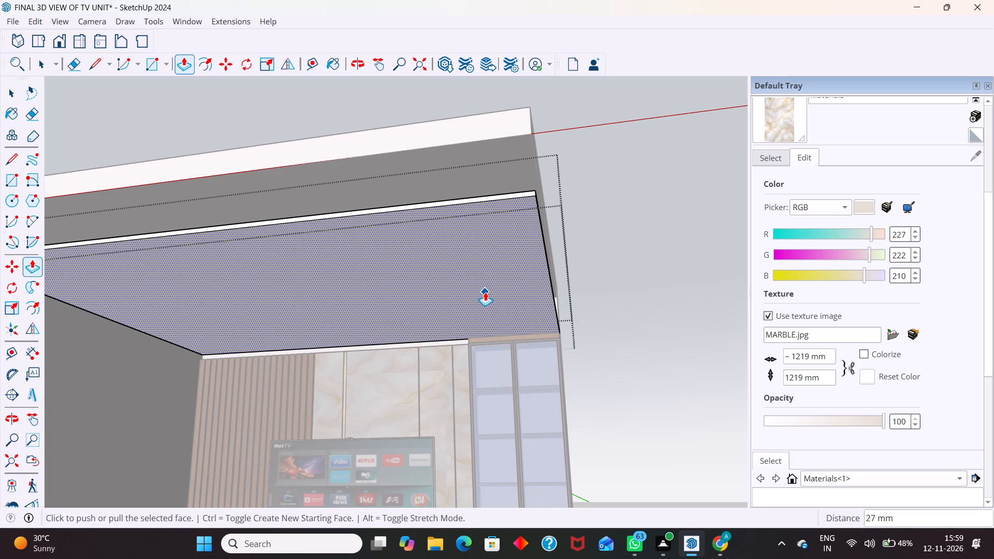
{"action": "type", "text": "25MM"}
{"action": "key", "text": "Return"}
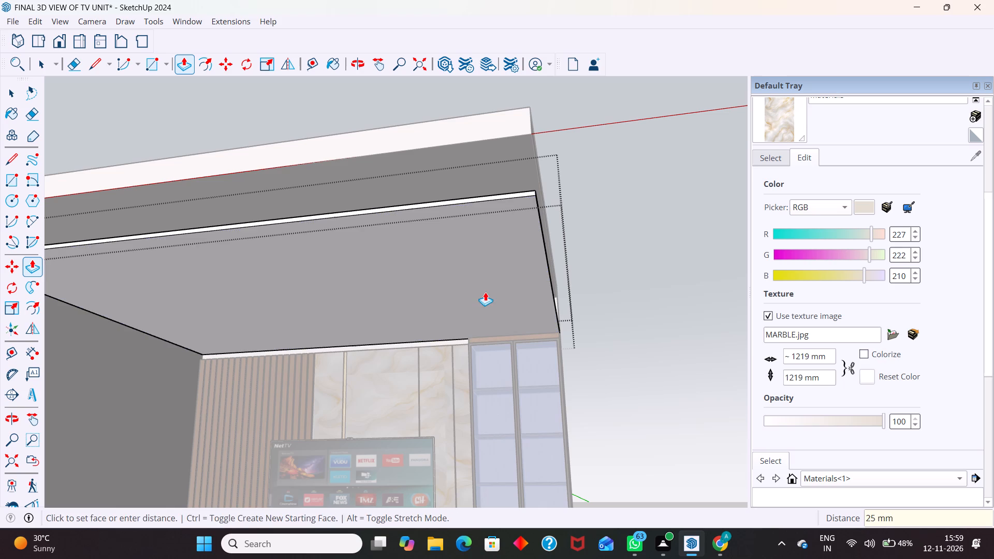
{"action": "key", "text": "space"}
{"action": "scroll", "coordinate": [452, 360], "scroll_direction": "down", "scroll_amount": 3}
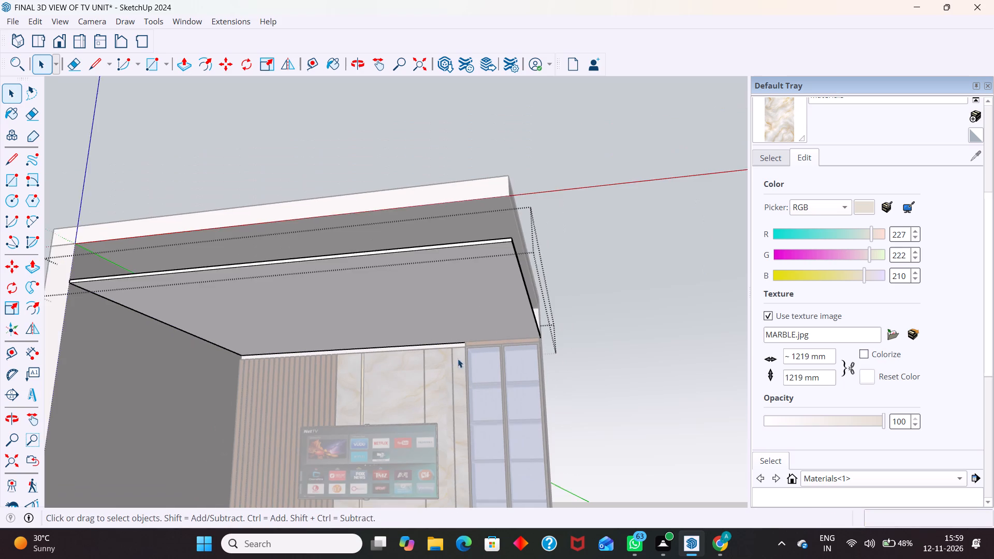
{"action": "middle_click_drag", "start_coordinate": [534, 330], "coordinate": [494, 386]}
{"action": "left_click", "coordinate": [624, 306]}
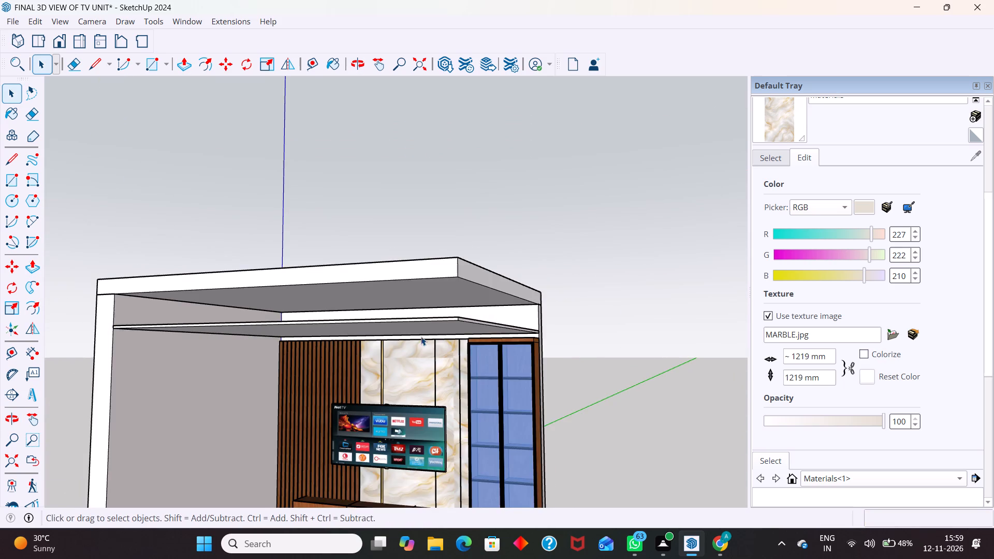
Reopen the false ceiling group and offset the outline of its underside face inward by 1.5'.
{"action": "scroll", "coordinate": [420, 331], "scroll_direction": "up", "scroll_amount": 4}
{"action": "middle_click_drag", "start_coordinate": [454, 311], "coordinate": [521, 253]}
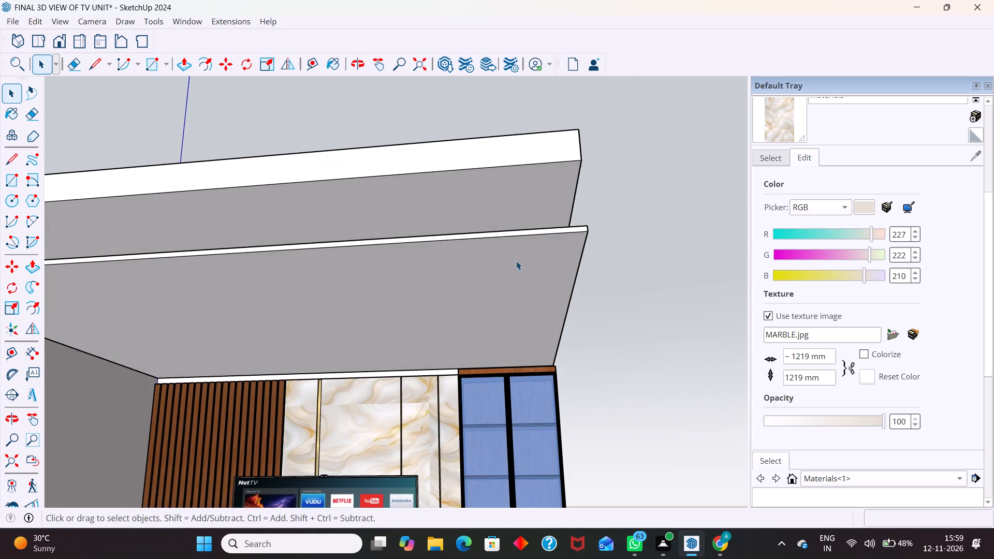
{"action": "triple_click", "coordinate": [514, 263]}
{"action": "middle_click_drag", "start_coordinate": [653, 376], "coordinate": [460, 457]}
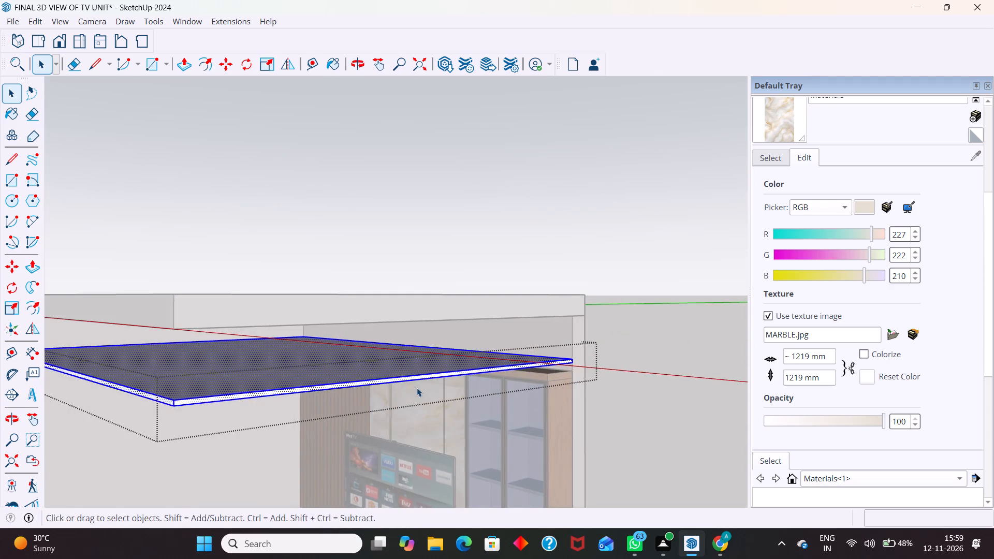
{"action": "middle_click_drag", "start_coordinate": [394, 392], "coordinate": [496, 279]}
{"action": "left_click", "coordinate": [369, 292]}
{"action": "scroll", "coordinate": [271, 210], "scroll_direction": "down", "scroll_amount": 6}
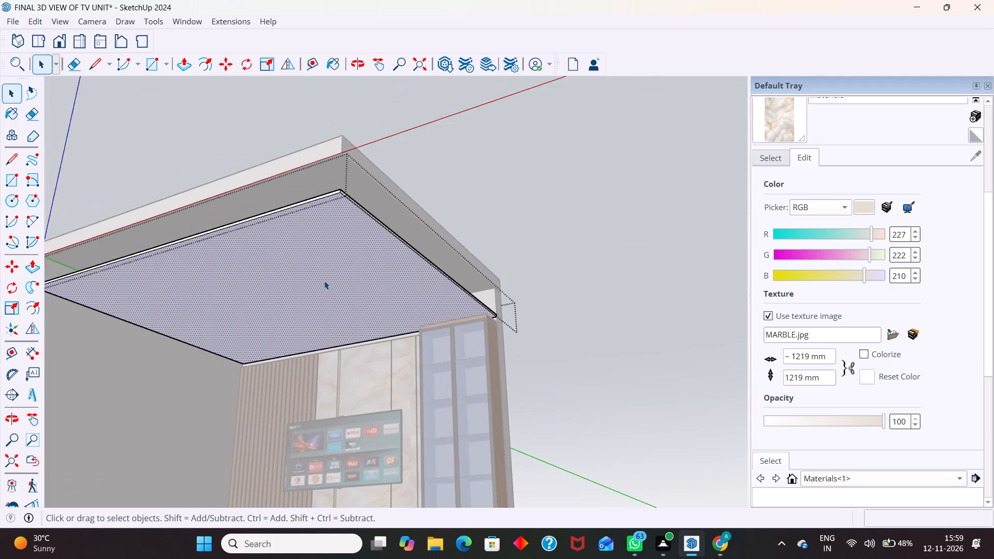
{"action": "middle_click_drag", "start_coordinate": [59, 239], "coordinate": [206, 229]}
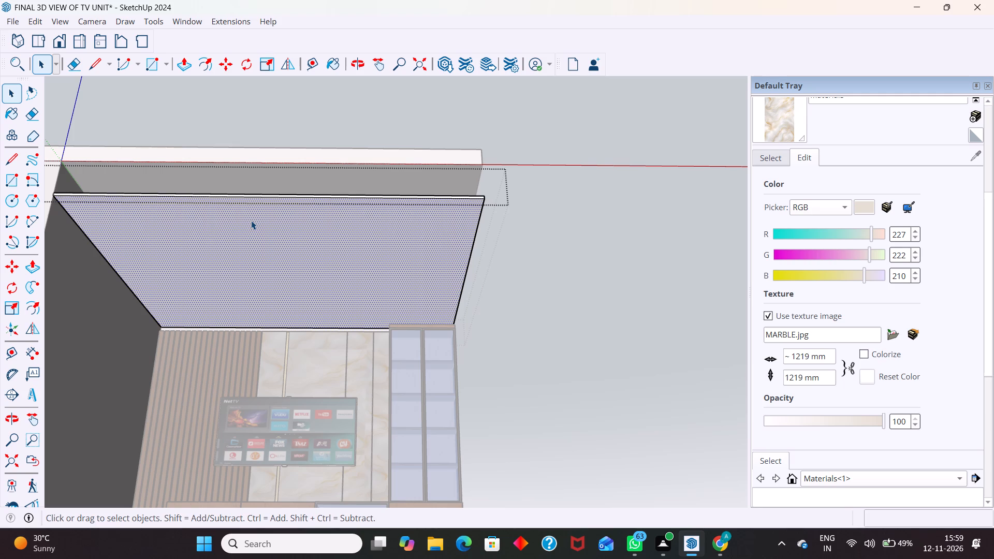
{"action": "key", "text": "t"}
{"action": "key", "text": "space"}
{"action": "key", "text": "f"}
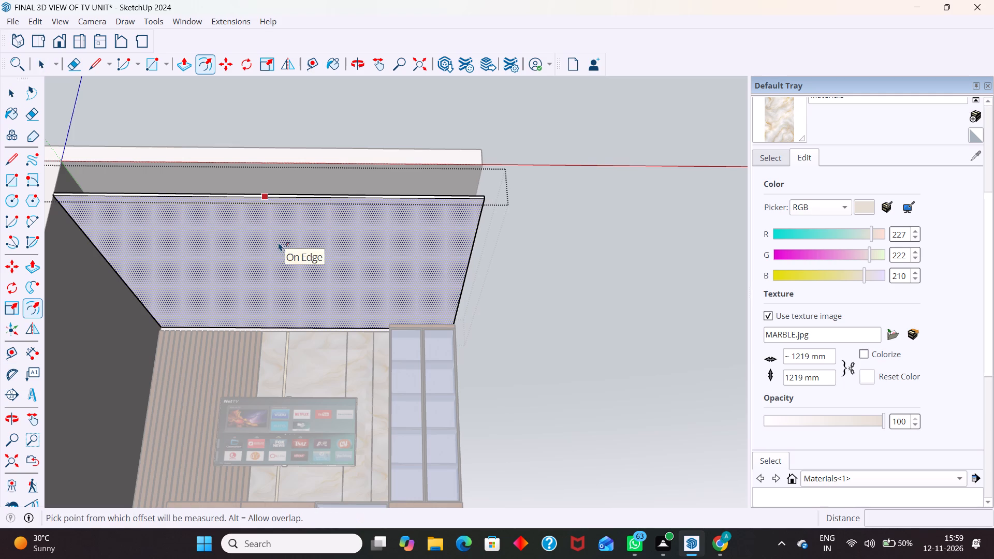
{"action": "left_click", "coordinate": [279, 242]}
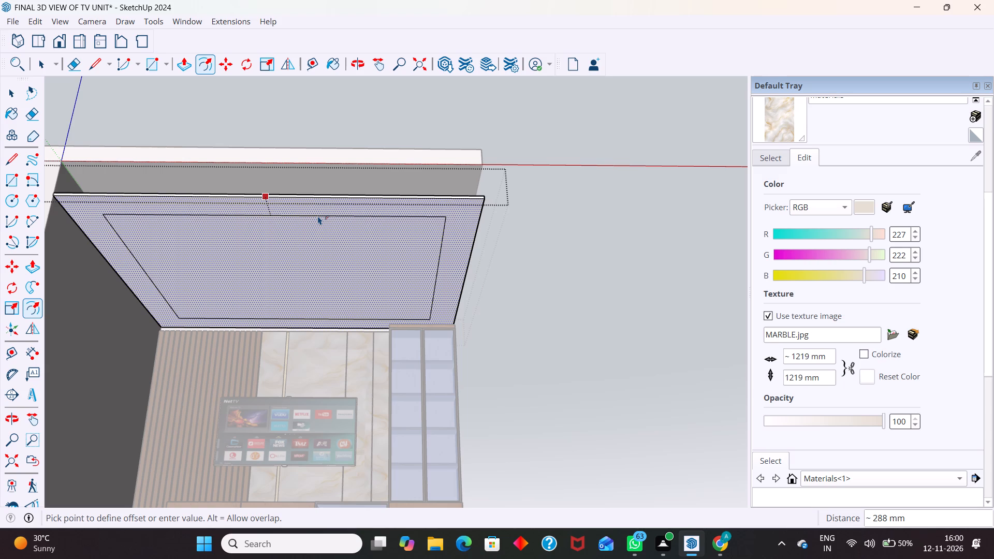
{"action": "key", "text": "1"}
{"action": "key", "text": "period"}
{"action": "key", "text": "5"}
{"action": "key", "text": "apostrophe"}
{"action": "key", "text": "Return"}
{"action": "key", "text": "space"}
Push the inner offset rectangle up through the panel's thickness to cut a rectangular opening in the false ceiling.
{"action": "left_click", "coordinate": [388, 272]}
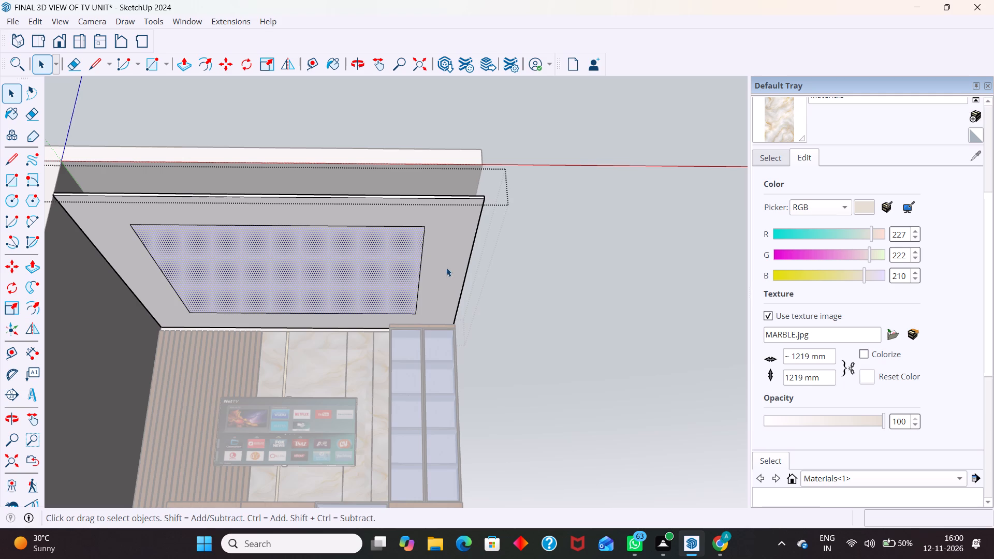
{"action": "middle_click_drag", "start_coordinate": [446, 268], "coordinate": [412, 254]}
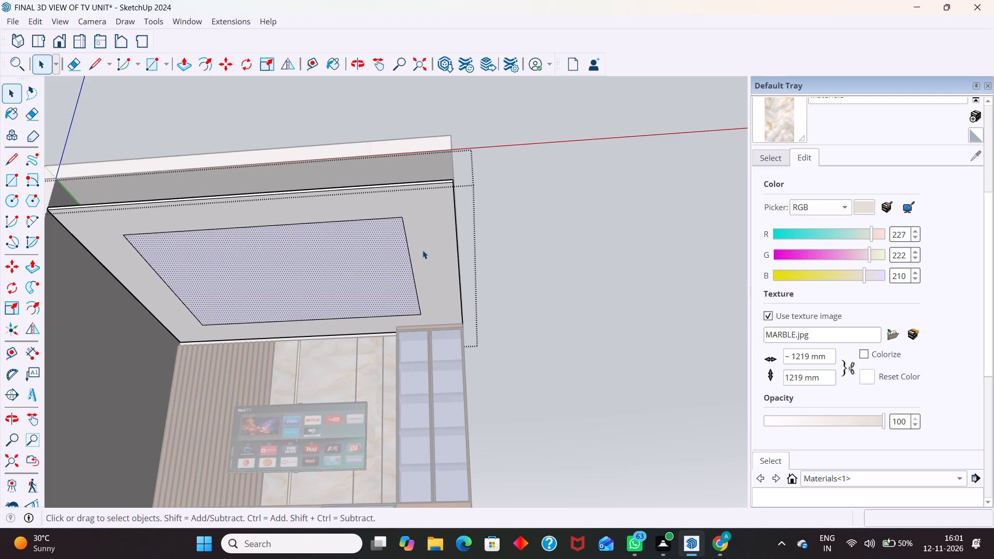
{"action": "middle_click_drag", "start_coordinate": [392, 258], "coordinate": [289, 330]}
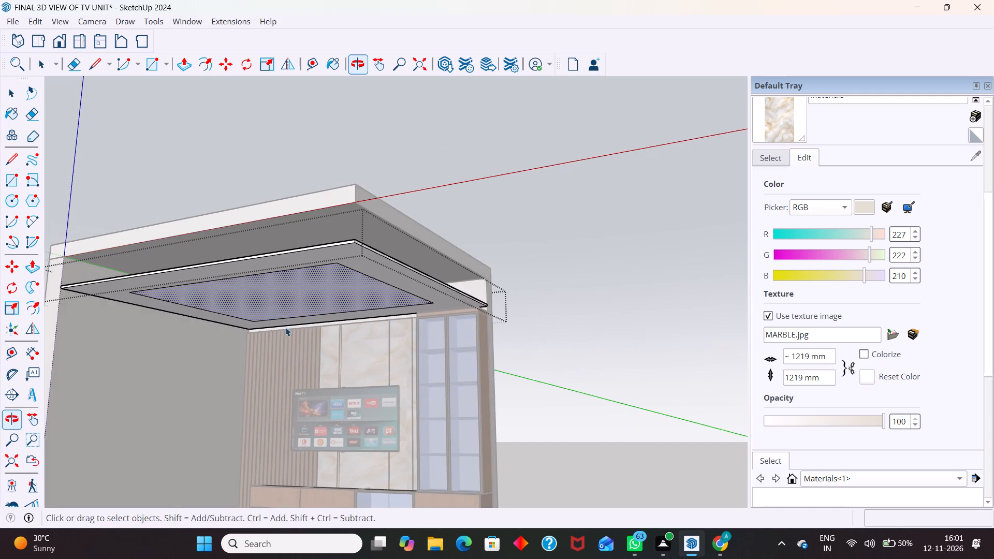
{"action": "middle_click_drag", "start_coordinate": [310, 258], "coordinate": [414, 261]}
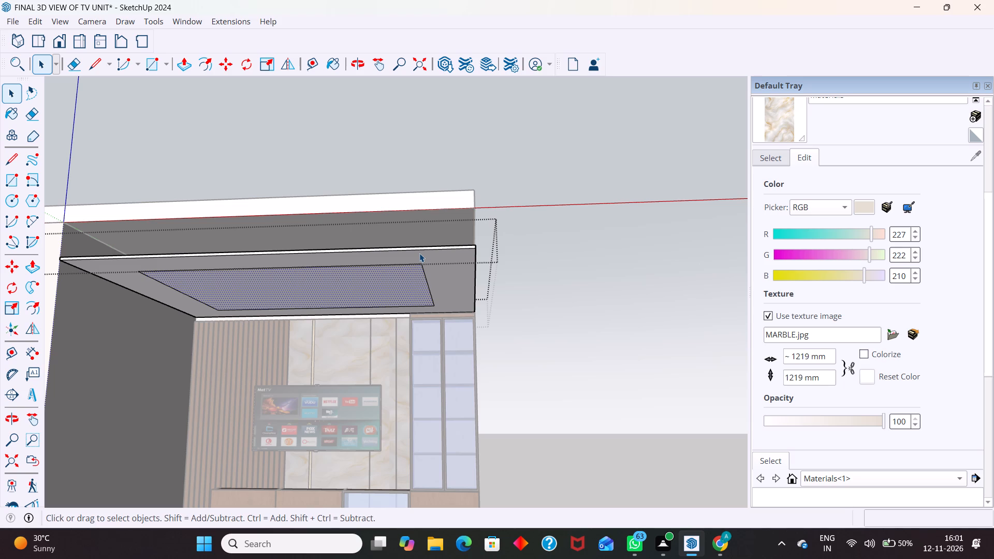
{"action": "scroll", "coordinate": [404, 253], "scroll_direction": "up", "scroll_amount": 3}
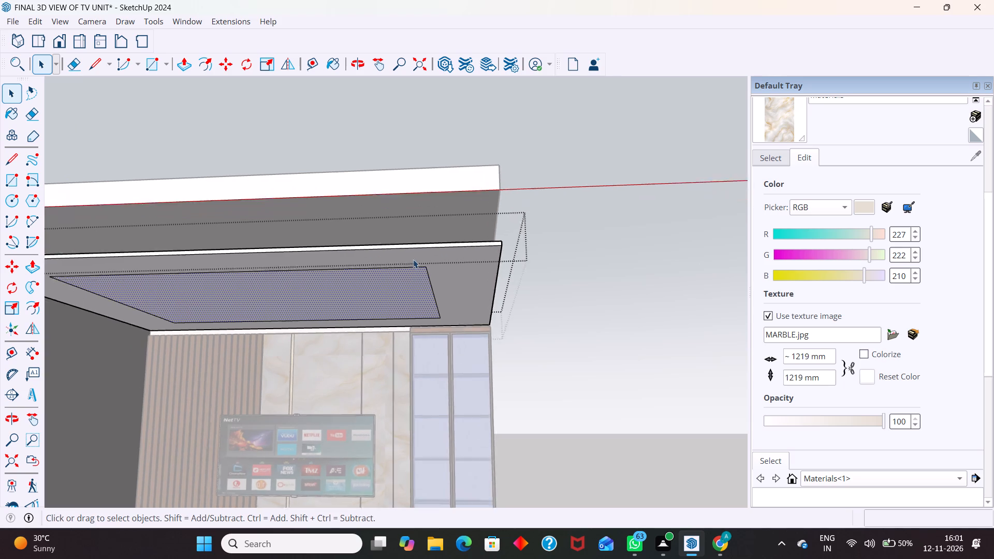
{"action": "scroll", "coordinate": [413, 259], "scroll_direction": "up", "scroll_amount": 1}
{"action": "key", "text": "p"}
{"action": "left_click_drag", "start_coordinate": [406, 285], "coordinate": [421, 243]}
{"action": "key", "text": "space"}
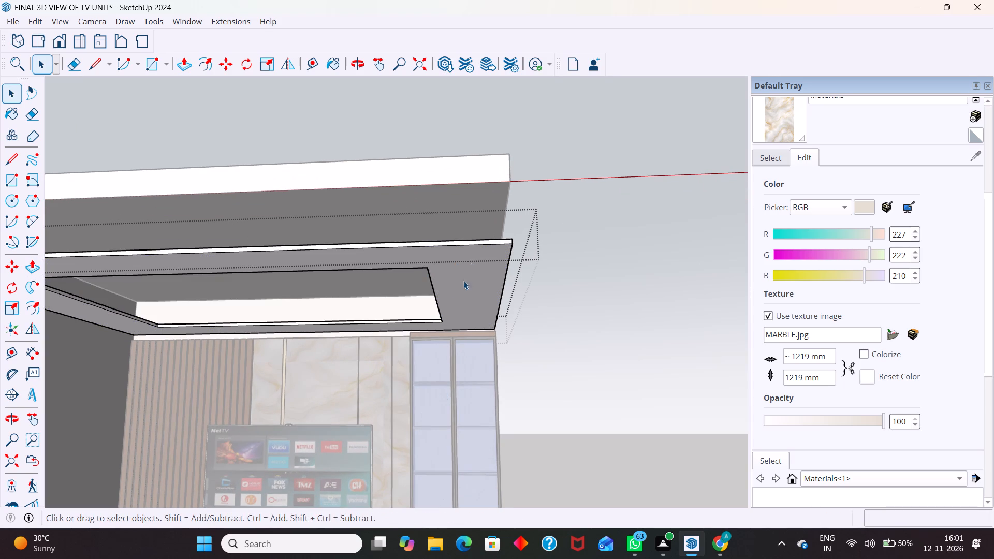
Examine the false ceiling's opening and border from above, from the front and from below.
{"action": "scroll", "coordinate": [472, 259], "scroll_direction": "down", "scroll_amount": 5}
{"action": "middle_click_drag", "start_coordinate": [479, 307], "coordinate": [395, 414]}
{"action": "scroll", "coordinate": [353, 326], "scroll_direction": "up", "scroll_amount": 4}
{"action": "middle_click_drag", "start_coordinate": [384, 342], "coordinate": [403, 342]}
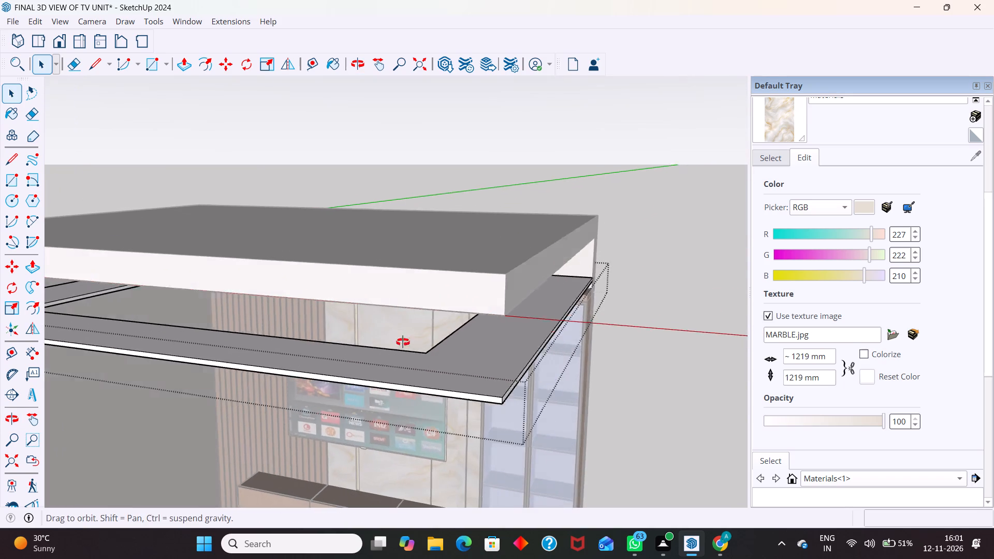
{"action": "middle_click_drag", "start_coordinate": [403, 342], "coordinate": [505, 225]}
{"action": "scroll", "coordinate": [481, 202], "scroll_direction": "down", "scroll_amount": 6}
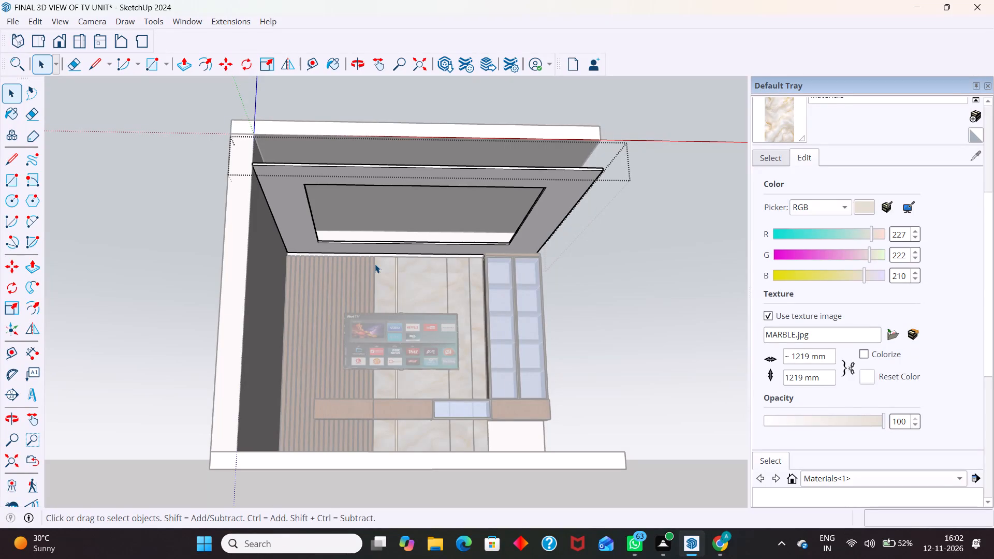
{"action": "middle_click_drag", "start_coordinate": [664, 160], "coordinate": [500, 234]}
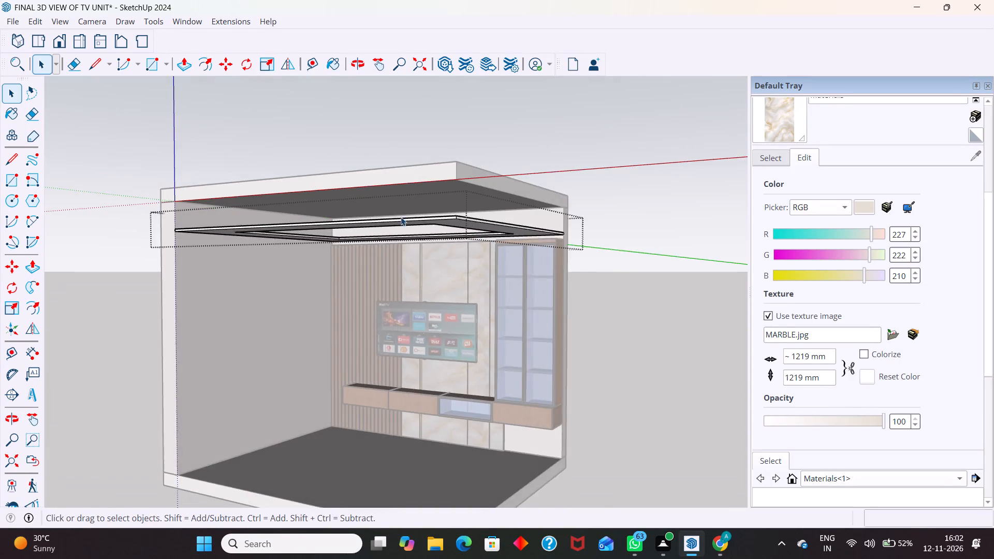
{"action": "scroll", "coordinate": [400, 217], "scroll_direction": "up", "scroll_amount": 4}
{"action": "middle_click_drag", "start_coordinate": [413, 228], "coordinate": [493, 171]}
{"action": "scroll", "coordinate": [495, 237], "scroll_direction": "down", "scroll_amount": 5}
{"action": "middle_click_drag", "start_coordinate": [365, 199], "coordinate": [384, 171]}
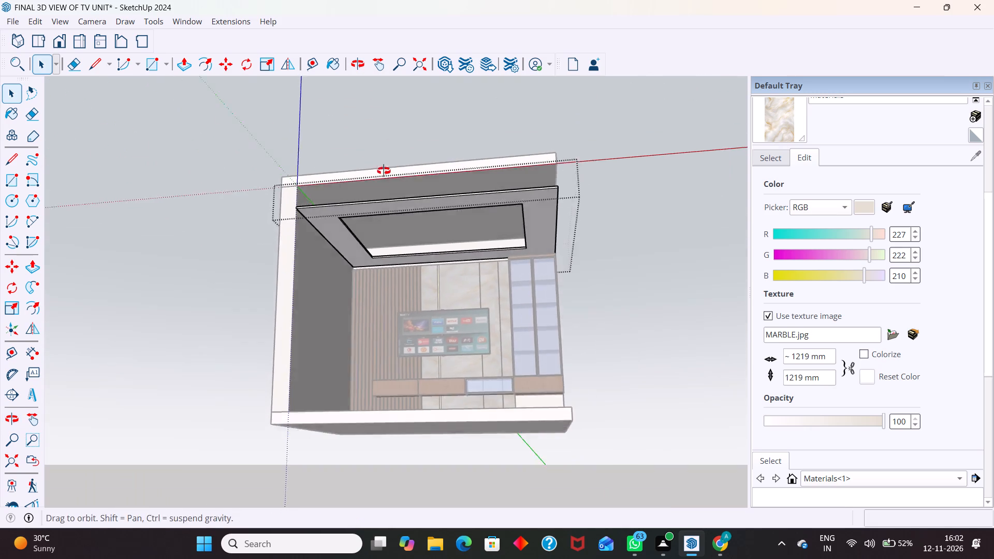
{"action": "middle_click_drag", "start_coordinate": [384, 171], "coordinate": [436, 114]}
{"action": "scroll", "coordinate": [537, 167], "scroll_direction": "up", "scroll_amount": 10}
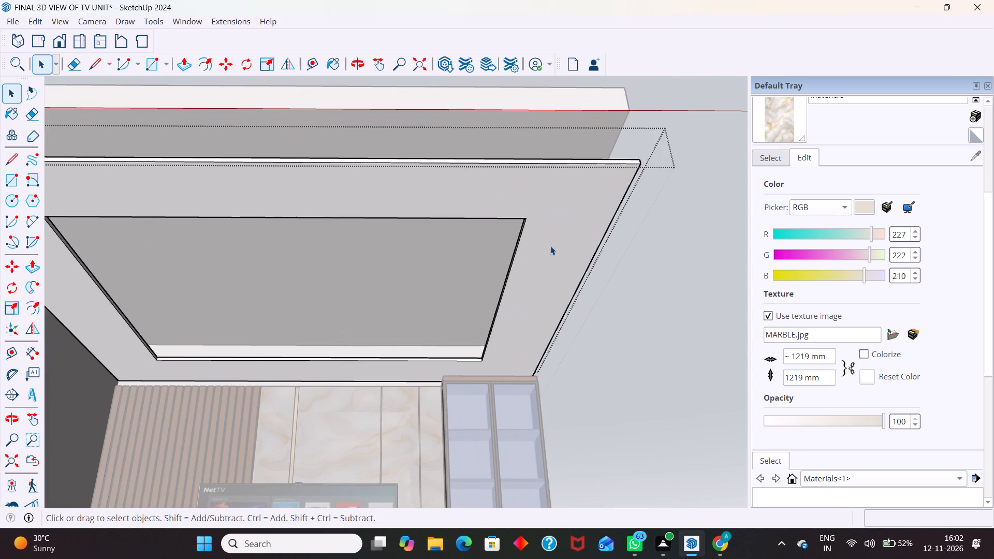
Undo the rectangular opening cut through the false ceiling.
{"action": "key", "text": "ctrl+z"}
{"action": "key", "text": "ctrl+z"}
Offset the inner rectangle on the false ceiling's underside inward by 1'.
{"action": "left_click", "coordinate": [425, 298]}
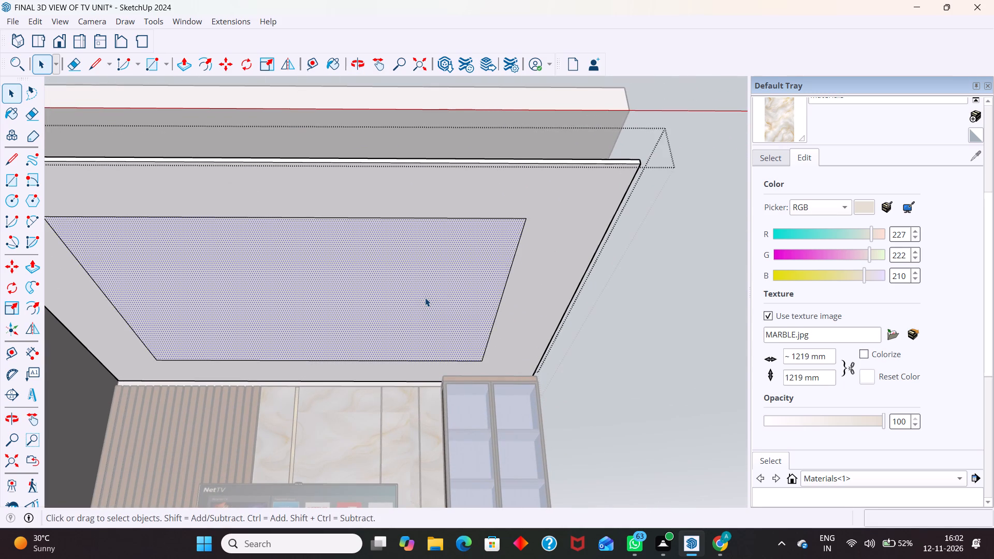
{"action": "key", "text": "f"}
{"action": "left_click", "coordinate": [426, 297]}
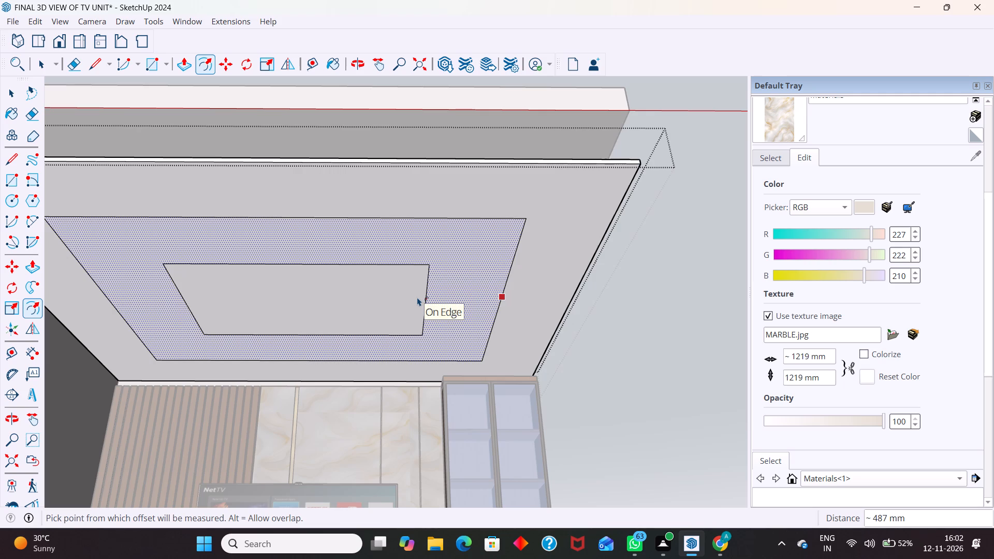
{"action": "key", "text": "1"}
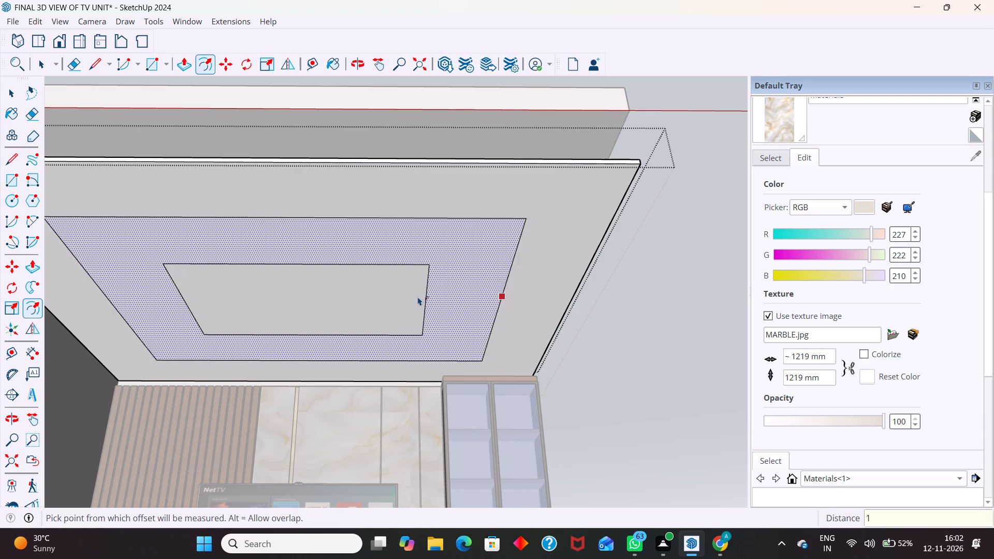
{"action": "key", "text": "apostrophe"}
{"action": "key", "text": "Return"}
{"action": "key", "text": "space"}
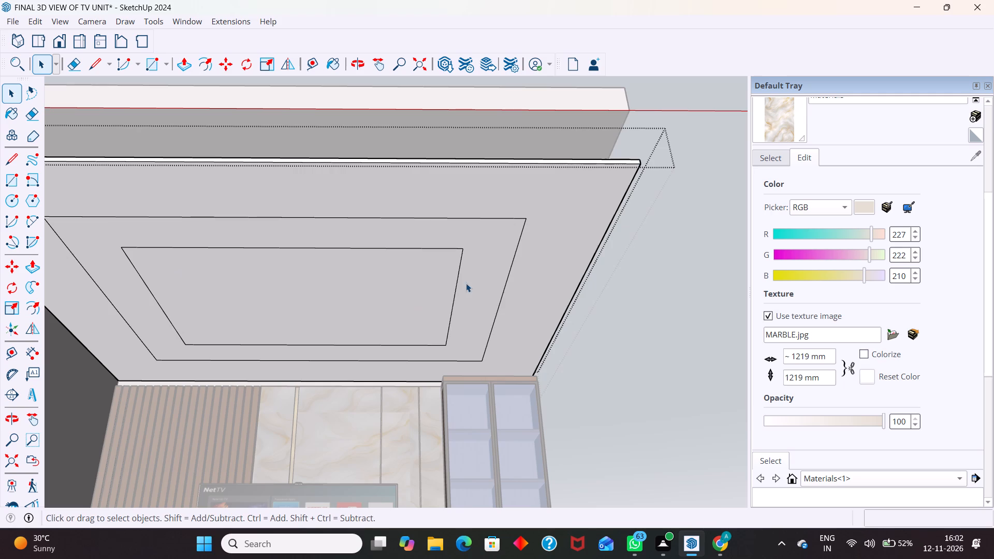
Push the ring between the two inner rectangles up 25 mm through the panel's thickness, leaving a separate centre panel.
{"action": "left_click", "coordinate": [474, 278]}
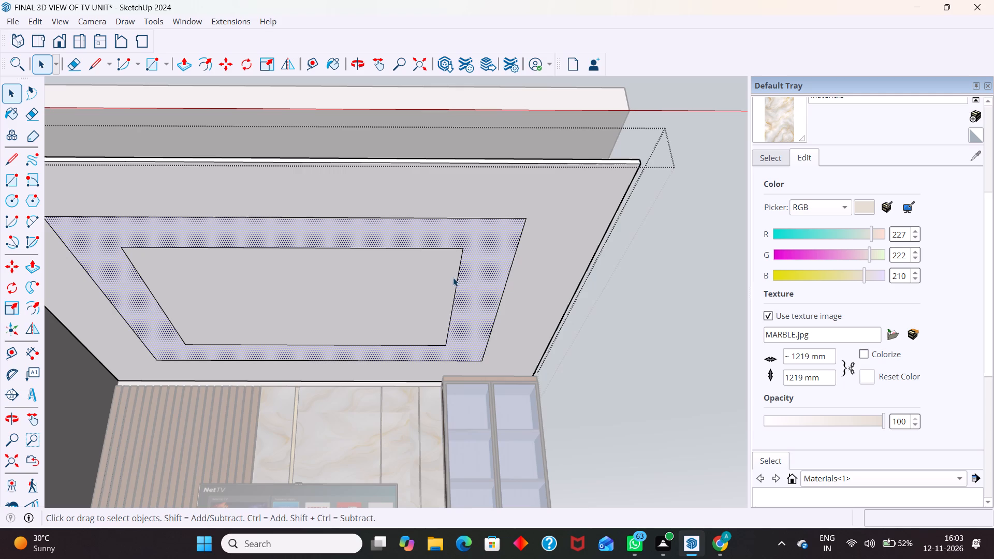
{"action": "key", "text": "p"}
{"action": "left_click_drag", "start_coordinate": [478, 258], "coordinate": [491, 229]}
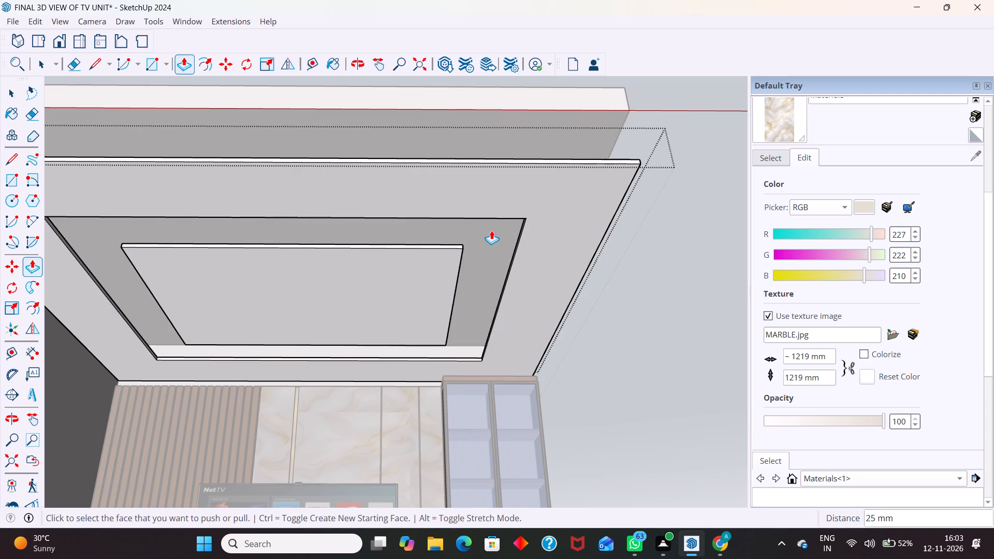
{"action": "key", "text": "space"}
Examine the false ceiling's border, ring opening and centre panel from below, from the front and from above.
{"action": "scroll", "coordinate": [488, 263], "scroll_direction": "down", "scroll_amount": 6}
{"action": "middle_click_drag", "start_coordinate": [496, 298], "coordinate": [376, 369]}
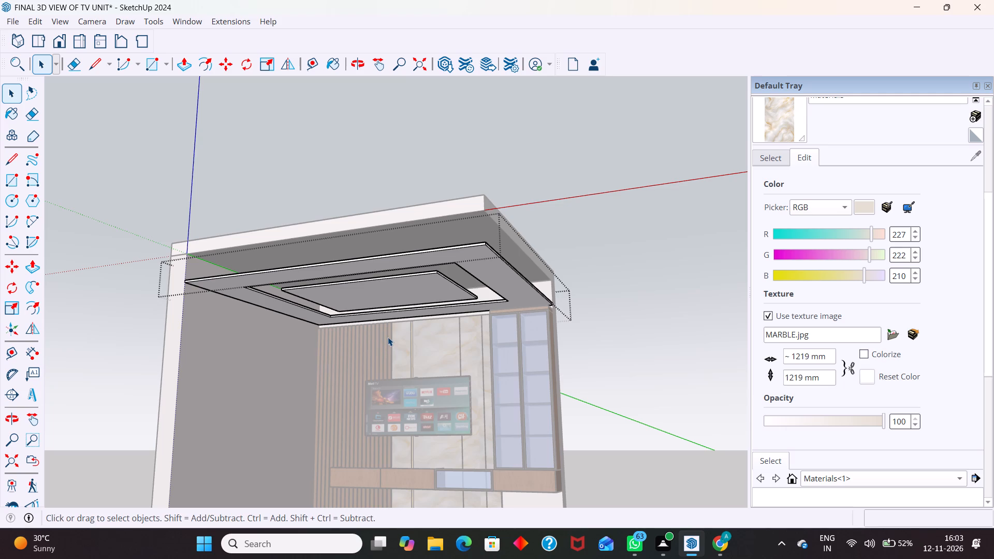
{"action": "scroll", "coordinate": [401, 259], "scroll_direction": "down", "scroll_amount": 6}
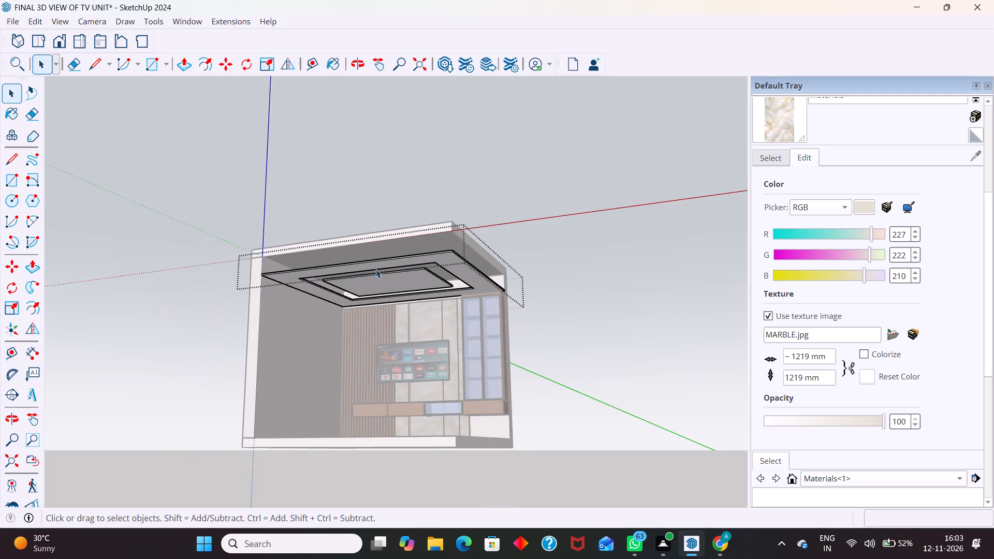
{"action": "middle_click_drag", "start_coordinate": [442, 256], "coordinate": [520, 273]}
{"action": "scroll", "coordinate": [468, 268], "scroll_direction": "up", "scroll_amount": 9}
{"action": "middle_click_drag", "start_coordinate": [394, 291], "coordinate": [427, 234]}
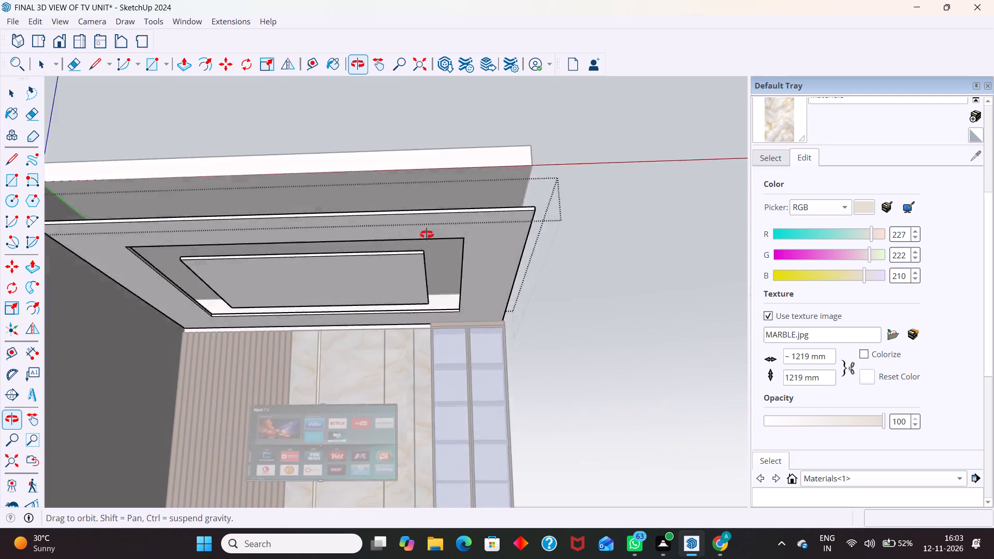
{"action": "middle_click_drag", "start_coordinate": [427, 234], "coordinate": [455, 199]}
{"action": "left_click", "coordinate": [537, 183]}
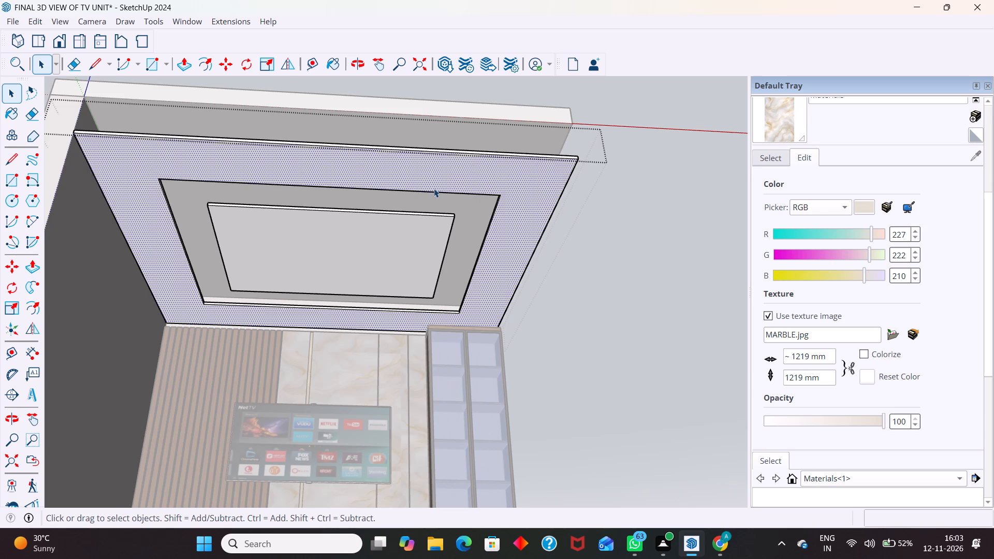
{"action": "scroll", "coordinate": [434, 188], "scroll_direction": "up", "scroll_amount": 2}
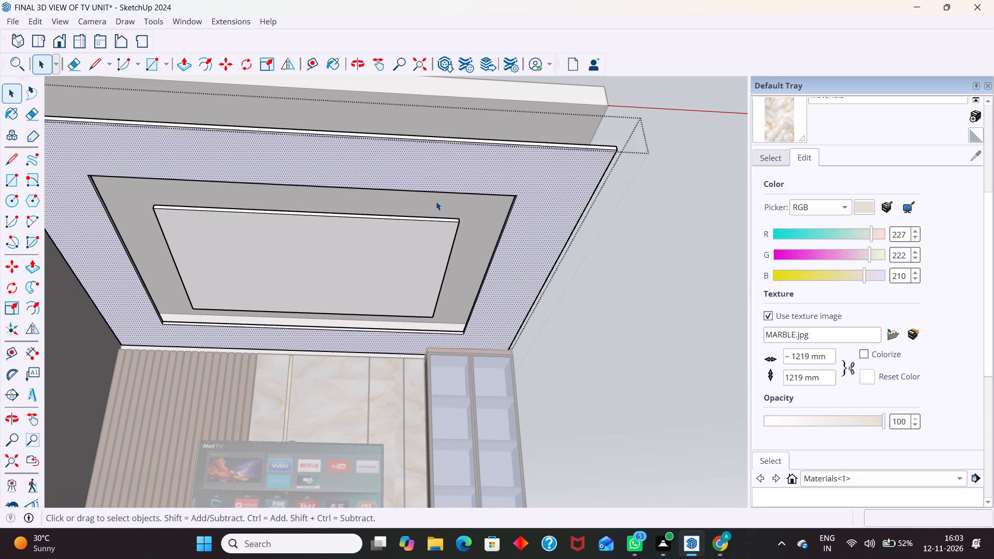
{"action": "scroll", "coordinate": [436, 202], "scroll_direction": "down", "scroll_amount": 5}
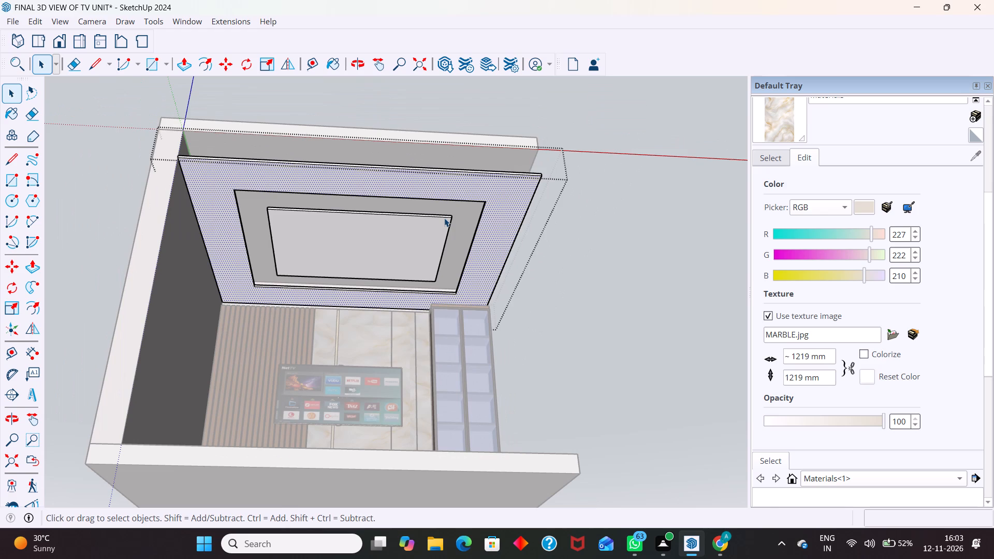
{"action": "middle_click_drag", "start_coordinate": [447, 233], "coordinate": [400, 395]}
{"action": "scroll", "coordinate": [398, 367], "scroll_direction": "down", "scroll_amount": 5}
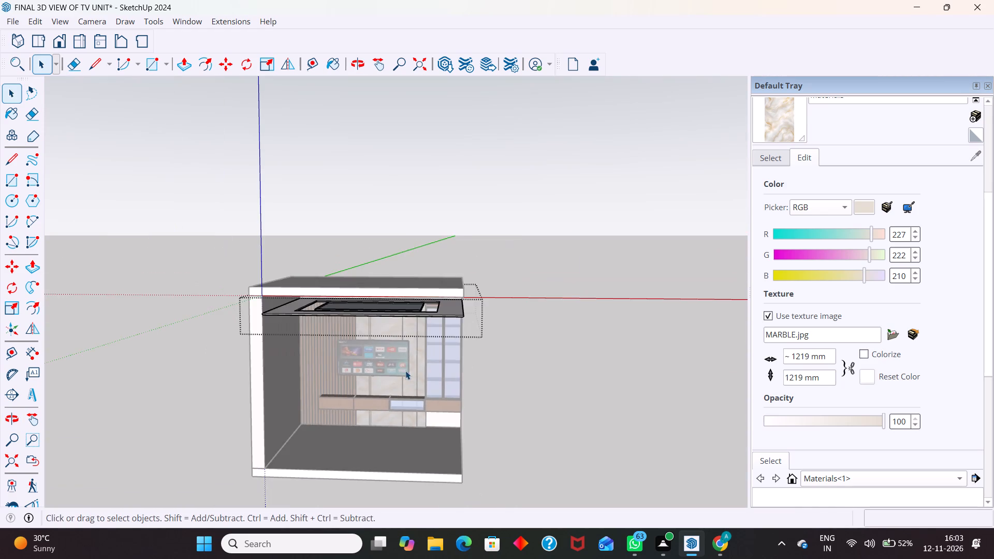
{"action": "middle_click_drag", "start_coordinate": [473, 349], "coordinate": [438, 417]}
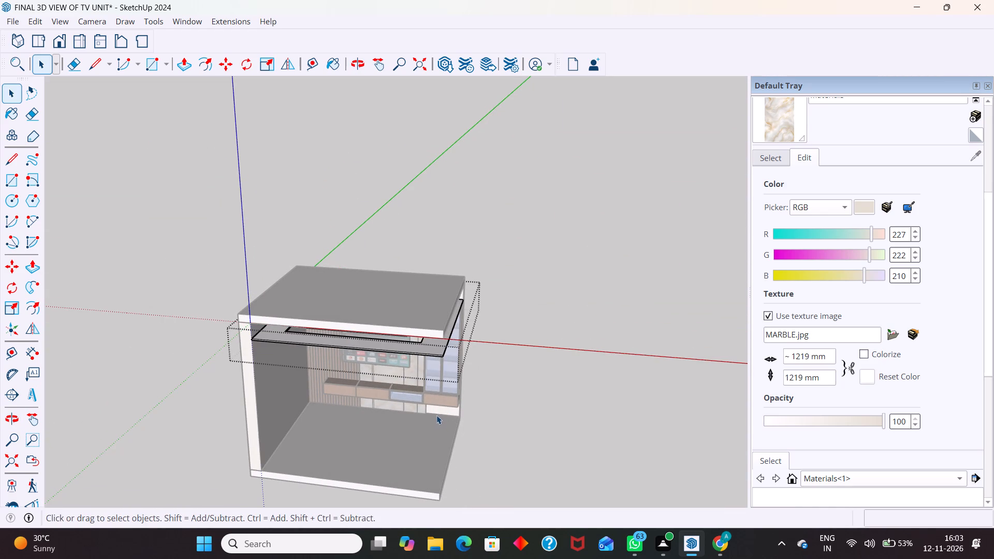
Leave the false ceiling group and hide the room's top slab to expose the ceiling from above.
{"action": "left_click", "coordinate": [594, 431]}
{"action": "left_click", "coordinate": [403, 313]}
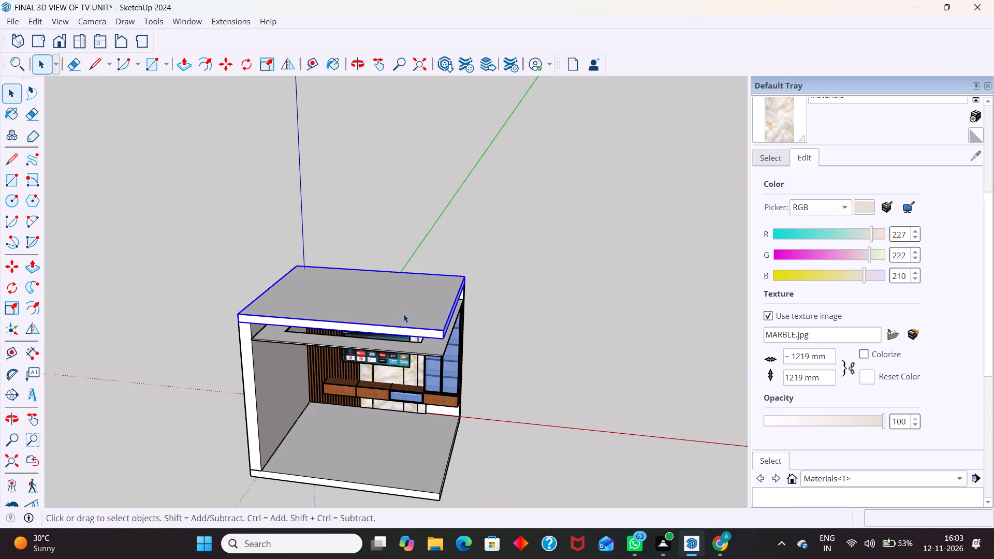
{"action": "right_click", "coordinate": [403, 314]}
{"action": "left_click", "coordinate": [492, 39]}
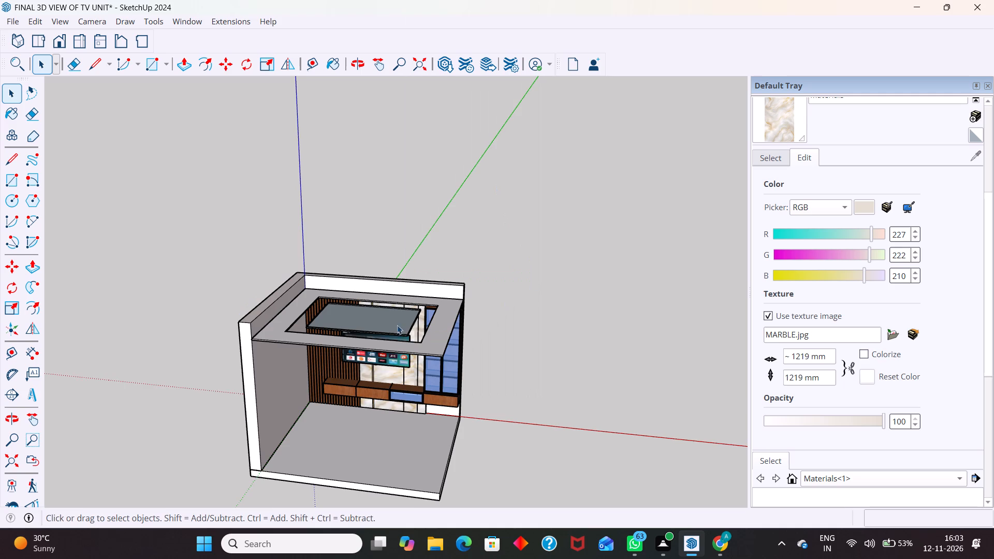
Examine the centre panel's top and edges and the surrounding opening from above and at ceiling level.
{"action": "scroll", "coordinate": [376, 330], "scroll_direction": "up", "scroll_amount": 3}
{"action": "middle_click_drag", "start_coordinate": [376, 353], "coordinate": [490, 443]}
{"action": "scroll", "coordinate": [481, 379], "scroll_direction": "up", "scroll_amount": 8}
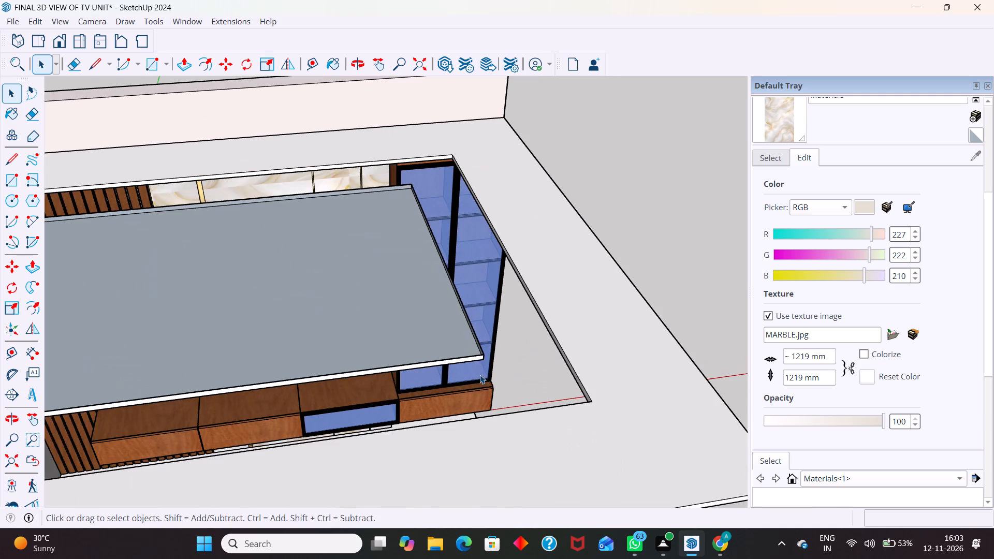
{"action": "scroll", "coordinate": [451, 332], "scroll_direction": "up", "scroll_amount": 9}
{"action": "middle_click_drag", "start_coordinate": [509, 362], "coordinate": [564, 271]}
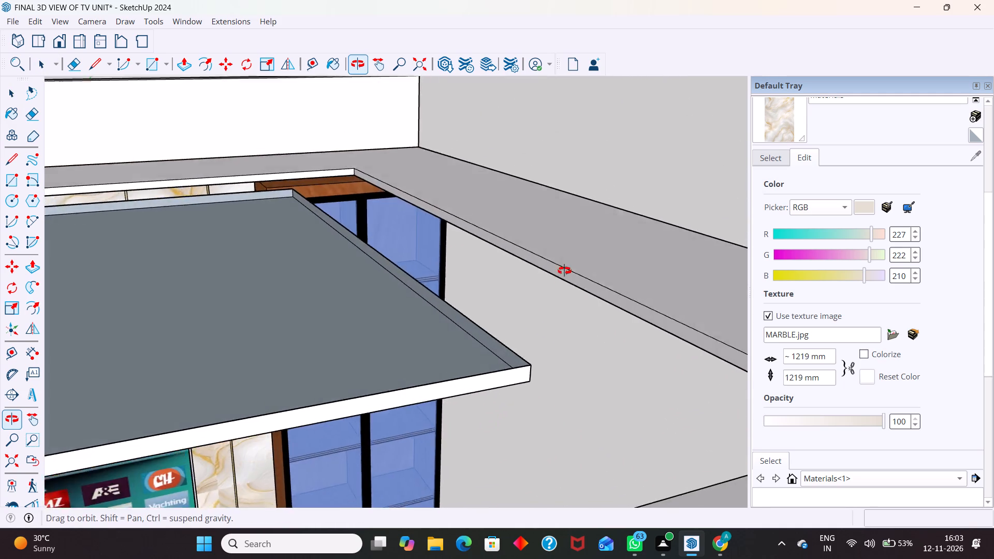
{"action": "middle_click_drag", "start_coordinate": [564, 271], "coordinate": [585, 215]}
{"action": "scroll", "coordinate": [592, 241], "scroll_direction": "down", "scroll_amount": 7}
{"action": "scroll", "coordinate": [598, 285], "scroll_direction": "down", "scroll_amount": 4}
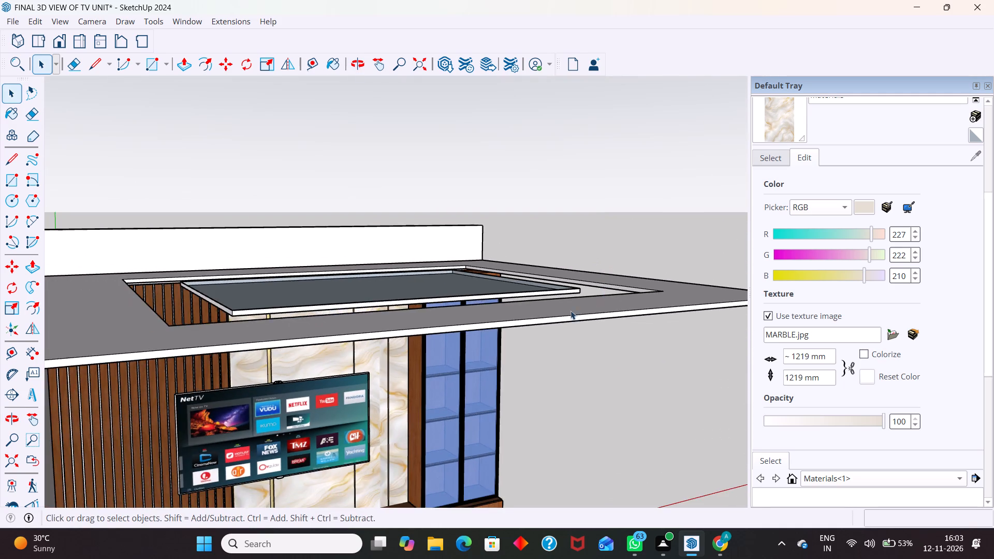
{"action": "middle_click_drag", "start_coordinate": [530, 334], "coordinate": [356, 413]}
{"action": "scroll", "coordinate": [318, 294], "scroll_direction": "down", "scroll_amount": 4}
{"action": "middle_click_drag", "start_coordinate": [240, 369], "coordinate": [357, 431]}
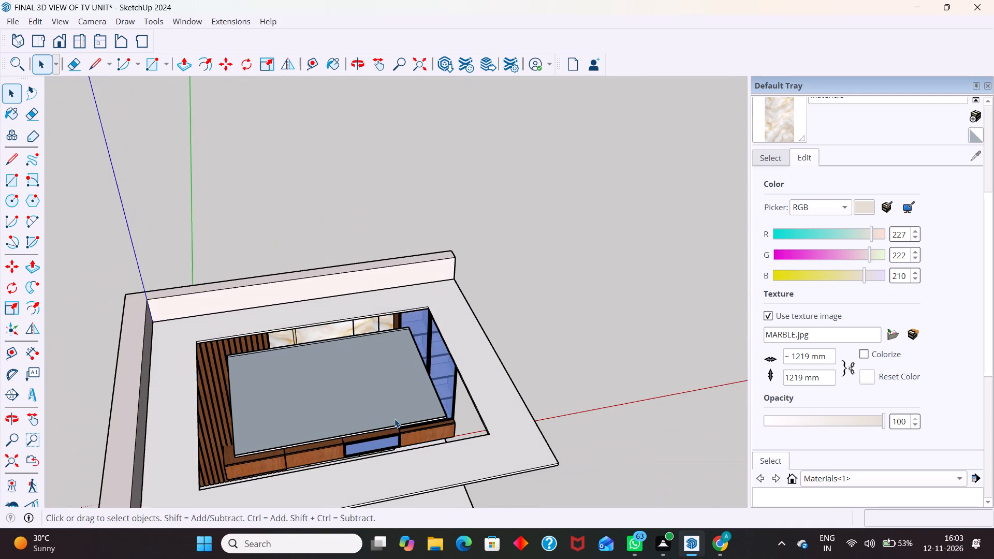
Reopen the false ceiling group and draw a rectangle of about 1931 x 1372 mm across the centre panel's top, corner to corner.
{"action": "double_click", "coordinate": [395, 415]}
{"action": "scroll", "coordinate": [368, 421], "scroll_direction": "up", "scroll_amount": 4}
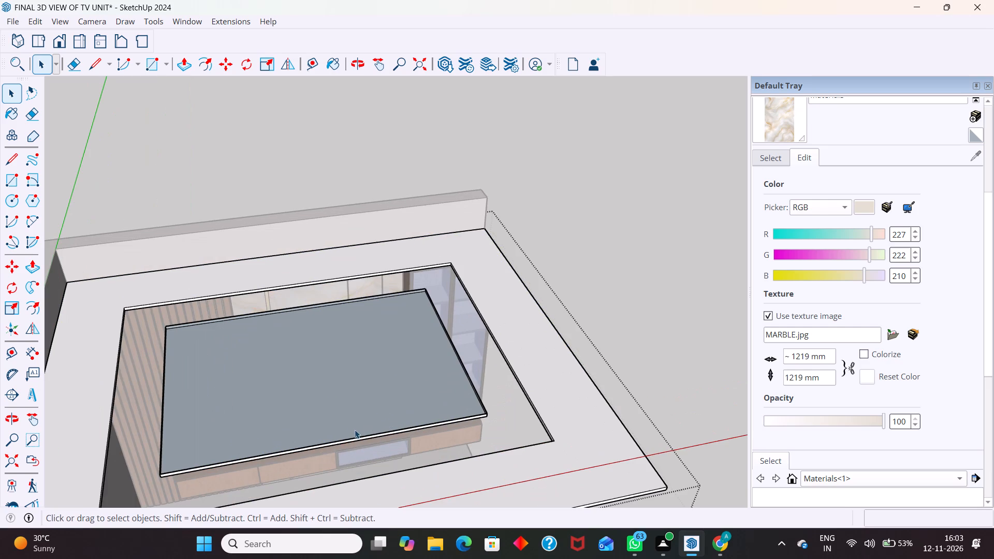
{"action": "middle_click_drag", "start_coordinate": [374, 417], "coordinate": [372, 433]}
{"action": "key", "text": "r"}
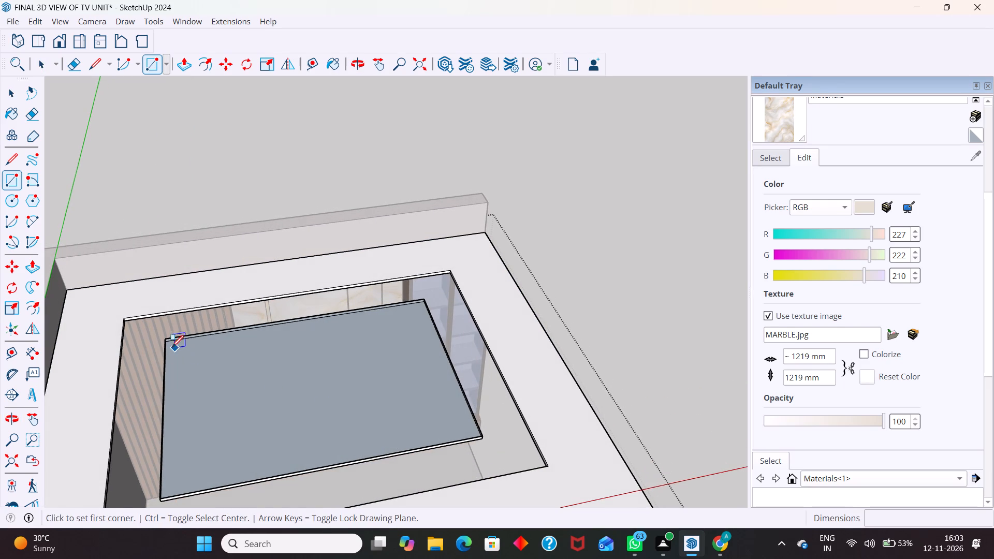
{"action": "left_click_drag", "start_coordinate": [162, 339], "coordinate": [172, 355]}
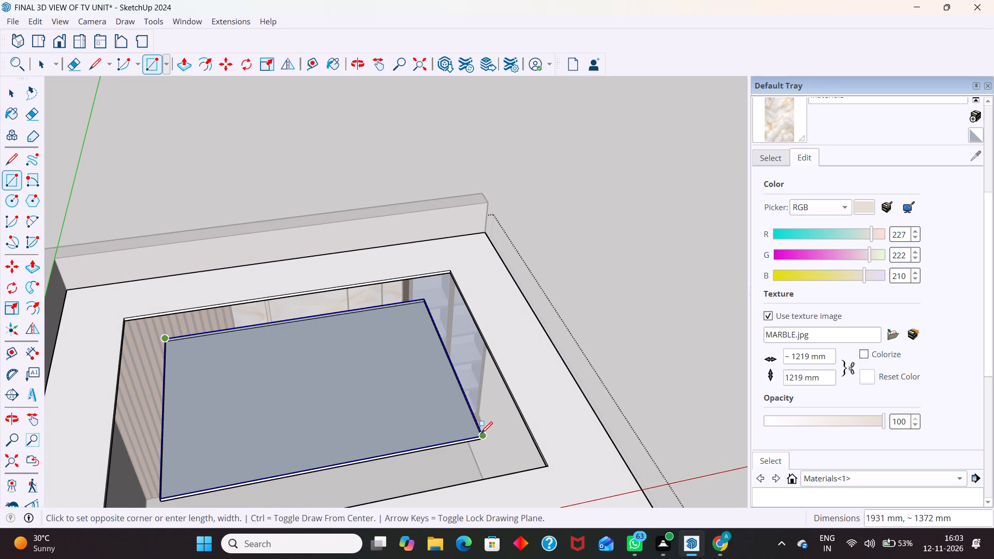
{"action": "left_click", "coordinate": [481, 434]}
{"action": "key", "text": "space"}
Examine the centre panel's top face and edges from the front and from above.
{"action": "scroll", "coordinate": [524, 389], "scroll_direction": "down", "scroll_amount": 6}
{"action": "middle_click_drag", "start_coordinate": [507, 466], "coordinate": [498, 452]}
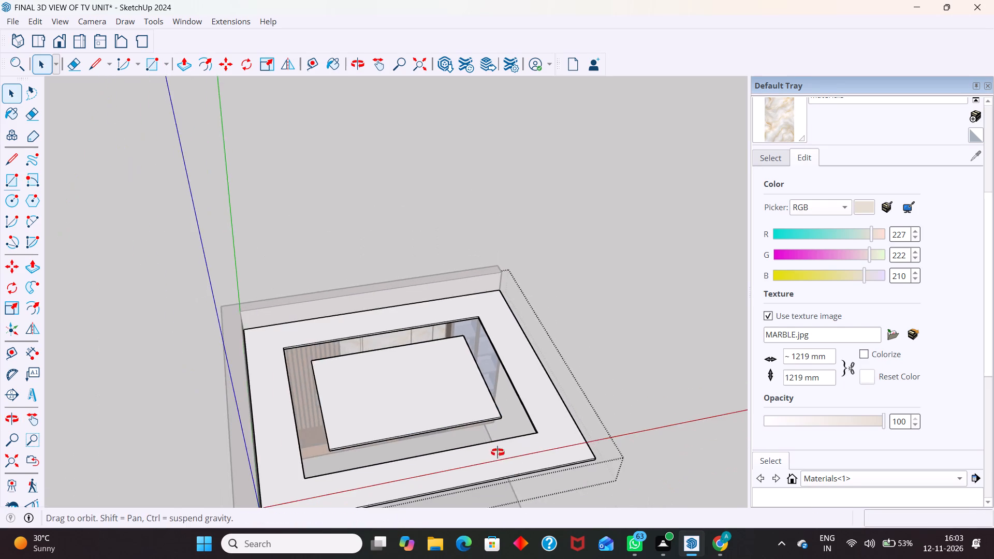
{"action": "middle_click_drag", "start_coordinate": [498, 452], "coordinate": [479, 242]}
{"action": "scroll", "coordinate": [465, 202], "scroll_direction": "up", "scroll_amount": 5}
{"action": "middle_click_drag", "start_coordinate": [480, 264], "coordinate": [458, 337]}
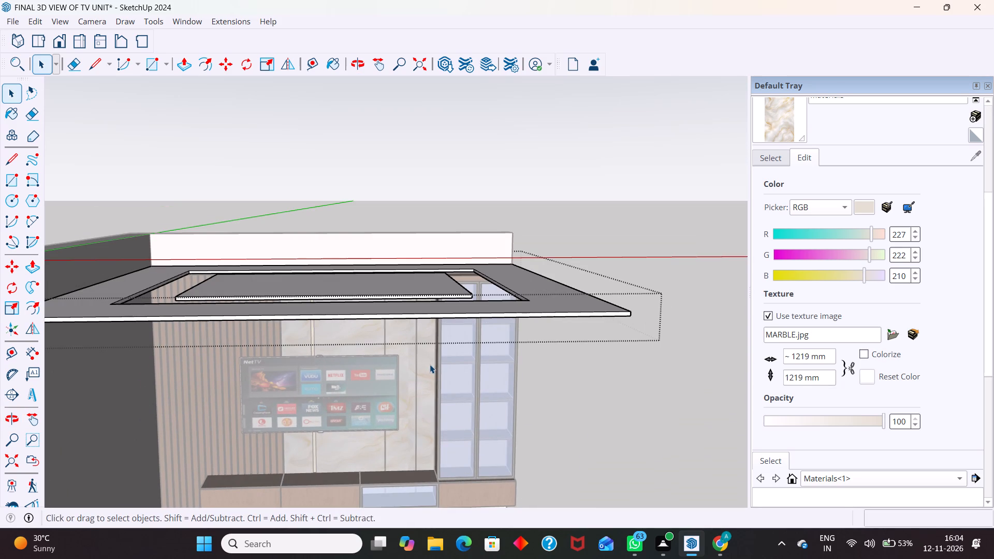
{"action": "scroll", "coordinate": [427, 274], "scroll_direction": "up", "scroll_amount": 5}
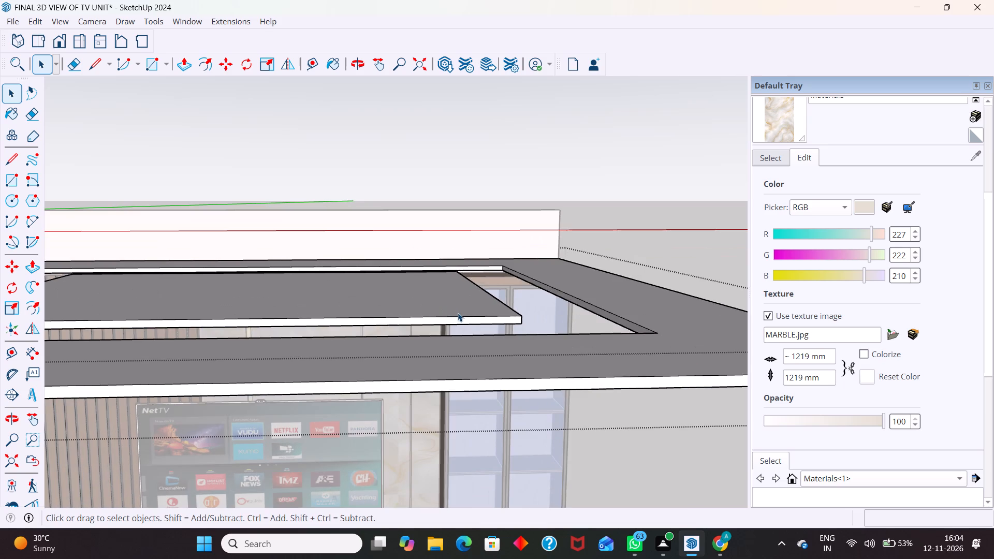
{"action": "middle_click_drag", "start_coordinate": [467, 319], "coordinate": [429, 474]}
{"action": "scroll", "coordinate": [506, 349], "scroll_direction": "down", "scroll_amount": 6}
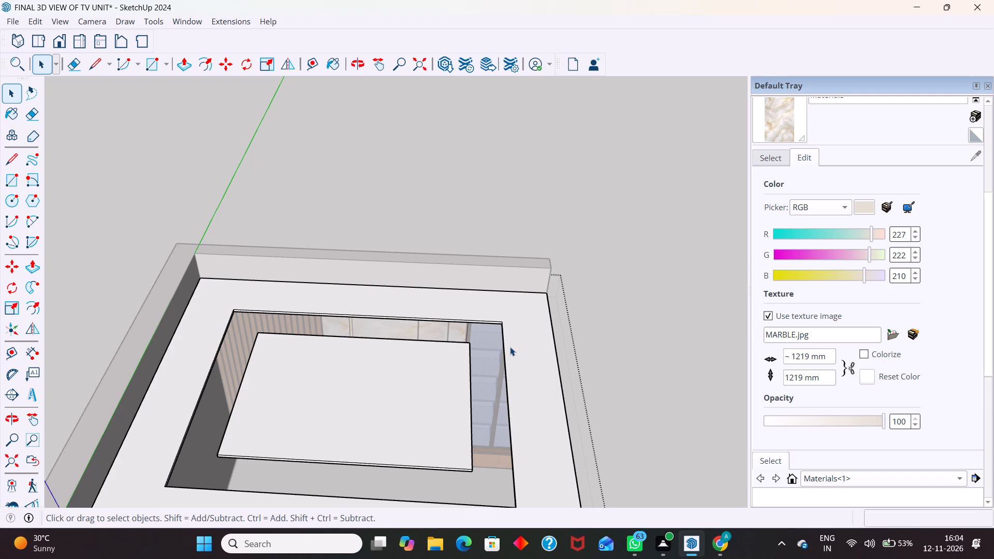
{"action": "scroll", "coordinate": [510, 347], "scroll_direction": "down", "scroll_amount": 11}
Place a guide line on the false ceiling's underside, 9" inward from its front edge.
{"action": "middle_click_drag", "start_coordinate": [480, 430], "coordinate": [500, 190]}
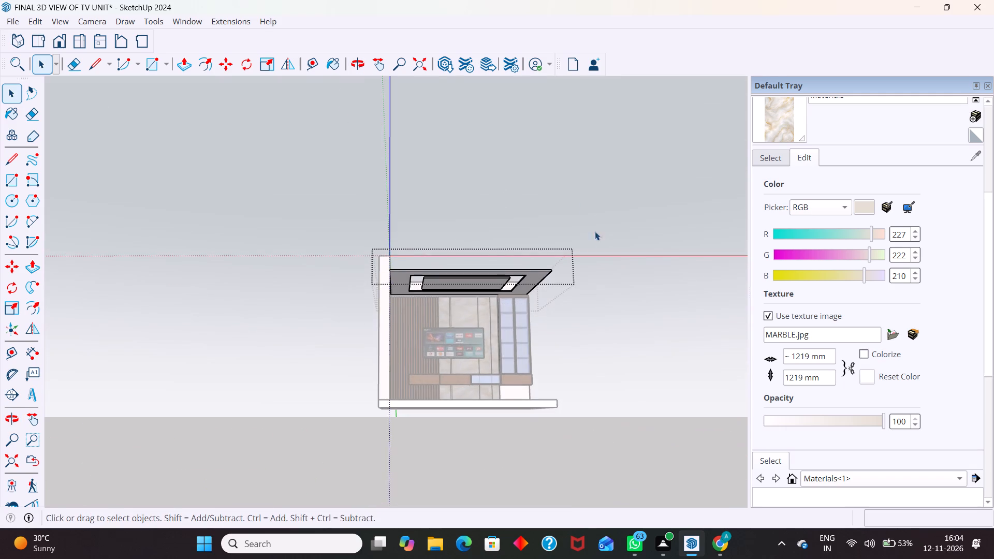
{"action": "scroll", "coordinate": [564, 259], "scroll_direction": "up", "scroll_amount": 5}
{"action": "middle_click_drag", "start_coordinate": [473, 294], "coordinate": [471, 195]}
{"action": "scroll", "coordinate": [443, 194], "scroll_direction": "up", "scroll_amount": 5}
{"action": "scroll", "coordinate": [441, 243], "scroll_direction": "up", "scroll_amount": 3}
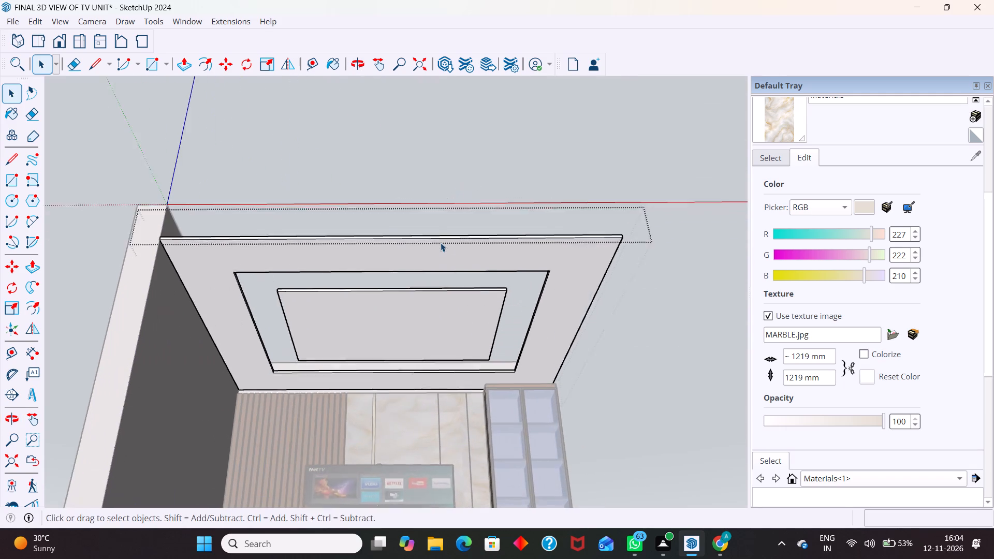
{"action": "middle_click_drag", "start_coordinate": [441, 239], "coordinate": [441, 224]}
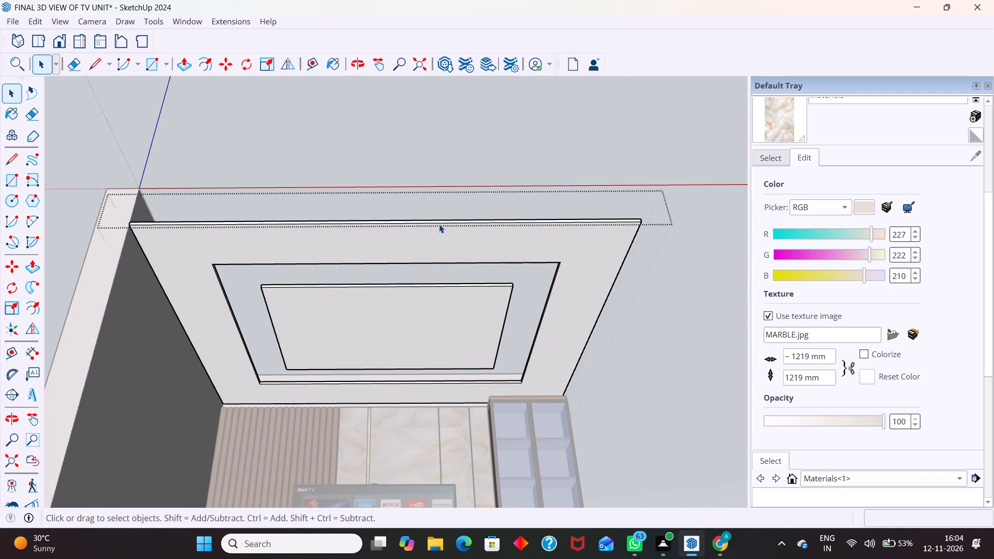
{"action": "key", "text": "t"}
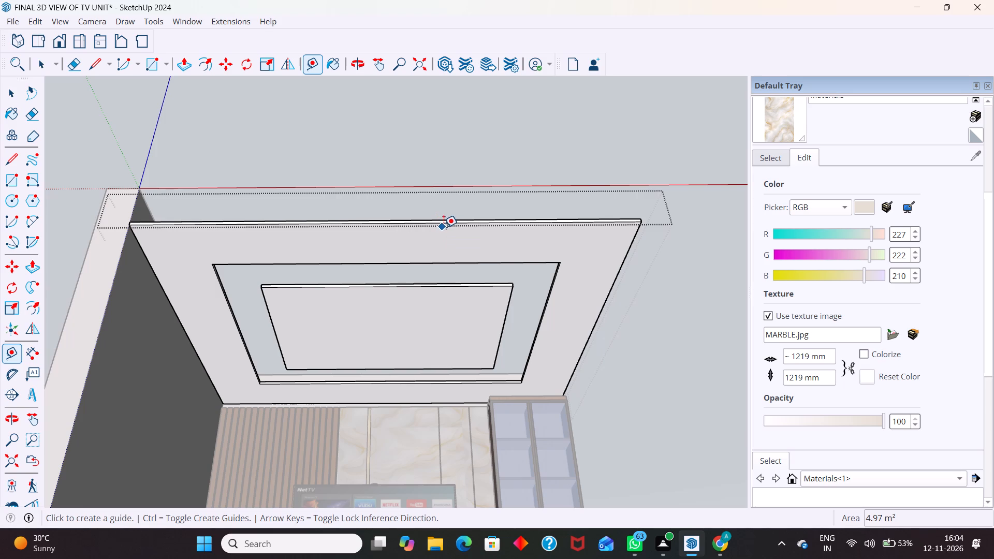
{"action": "left_click", "coordinate": [444, 223]}
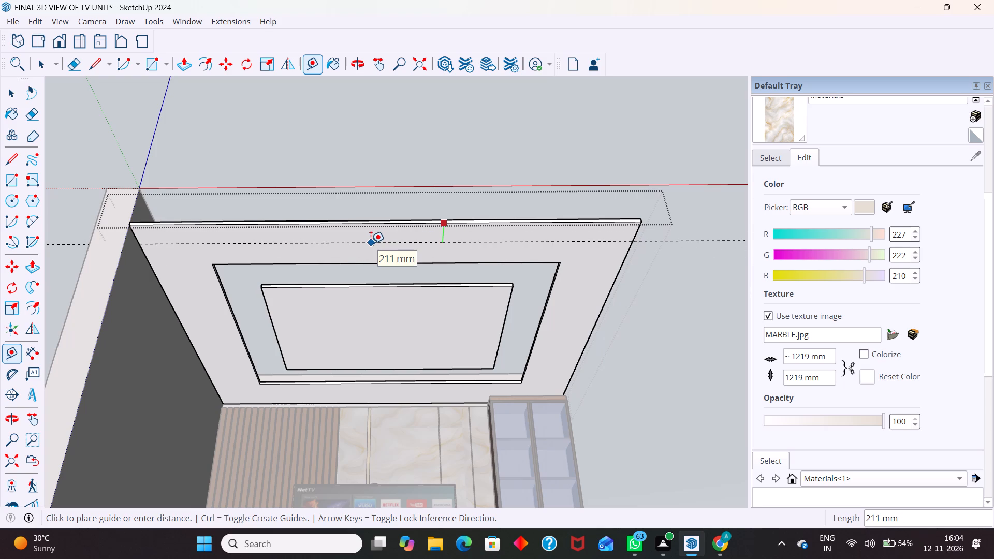
{"action": "key", "text": "9"}
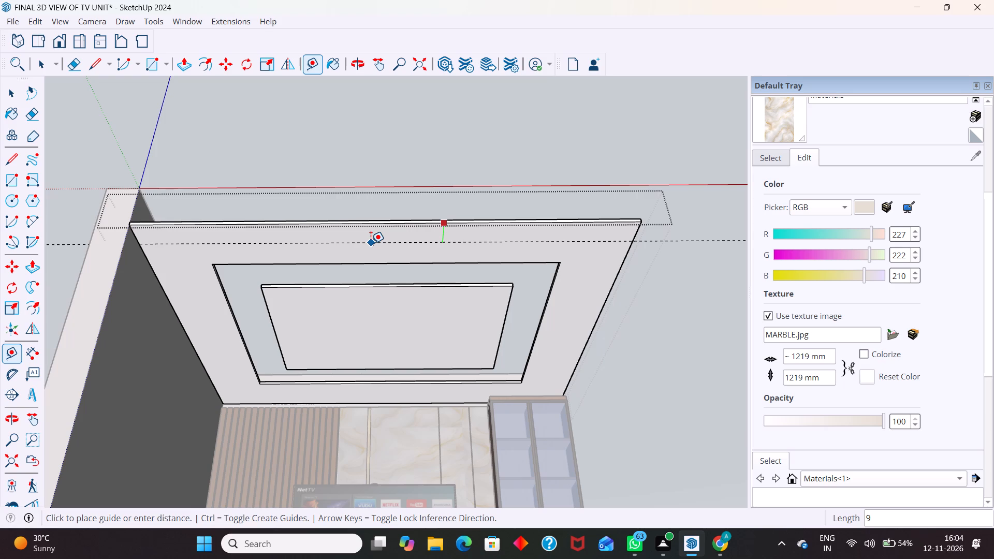
{"action": "key", "text": "shift+quotedbl"}
{"action": "key", "text": "Return"}
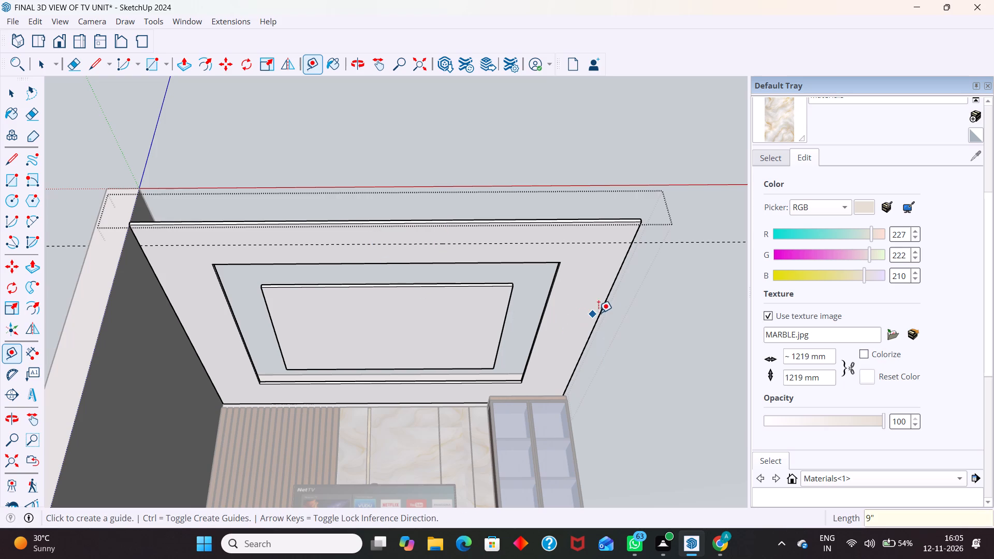
Place guide lines on the false ceiling's underside, 9" inward from its right, left and back edges.
{"action": "left_click", "coordinate": [605, 312]}
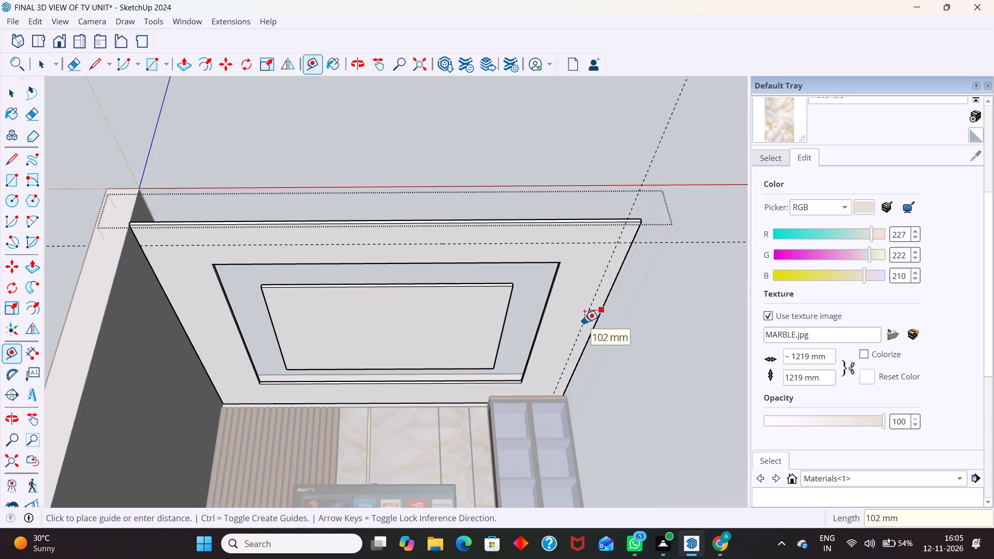
{"action": "type", "text": "9\""}
{"action": "key", "text": "Return"}
{"action": "left_click", "coordinate": [184, 332]}
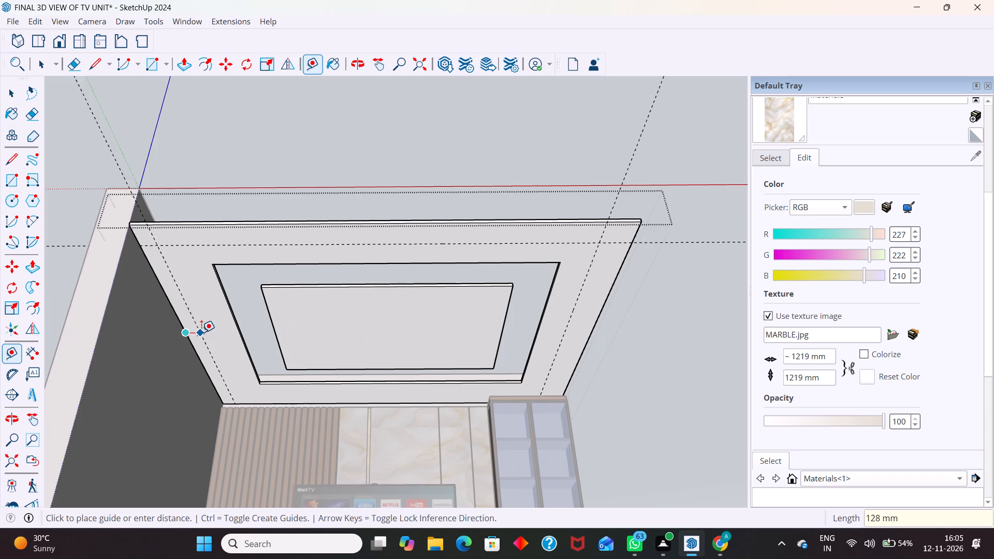
{"action": "type", "text": "9\""}
{"action": "key", "text": "Return"}
{"action": "scroll", "coordinate": [390, 402], "scroll_direction": "up", "scroll_amount": 4}
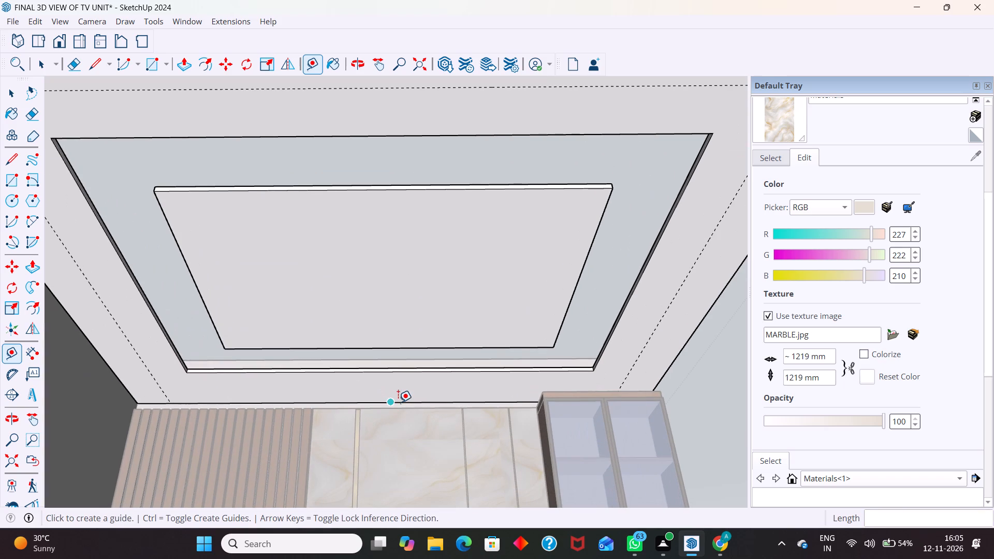
{"action": "left_click", "coordinate": [398, 402]}
{"action": "type", "text": "9\""}
{"action": "key", "text": "Return"}
{"action": "key", "text": "space"}
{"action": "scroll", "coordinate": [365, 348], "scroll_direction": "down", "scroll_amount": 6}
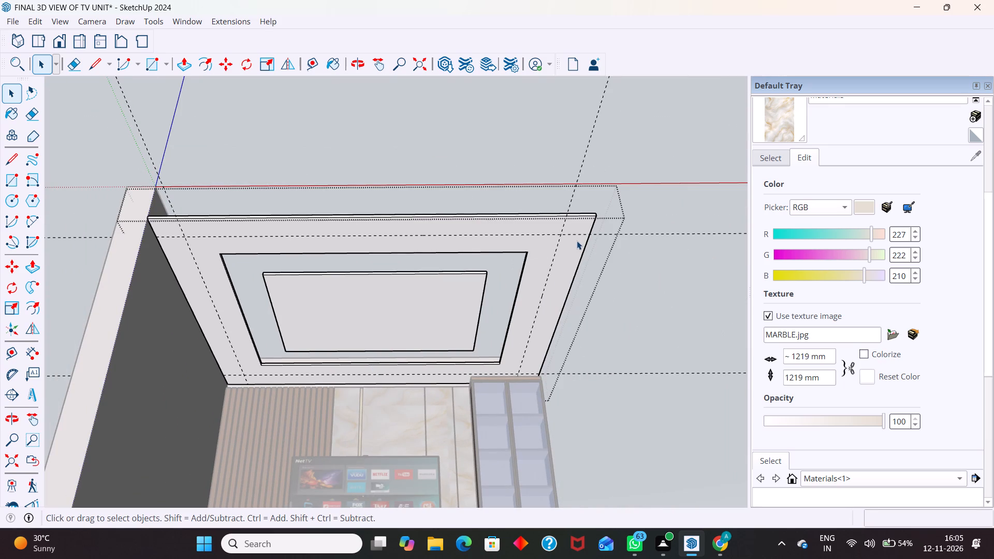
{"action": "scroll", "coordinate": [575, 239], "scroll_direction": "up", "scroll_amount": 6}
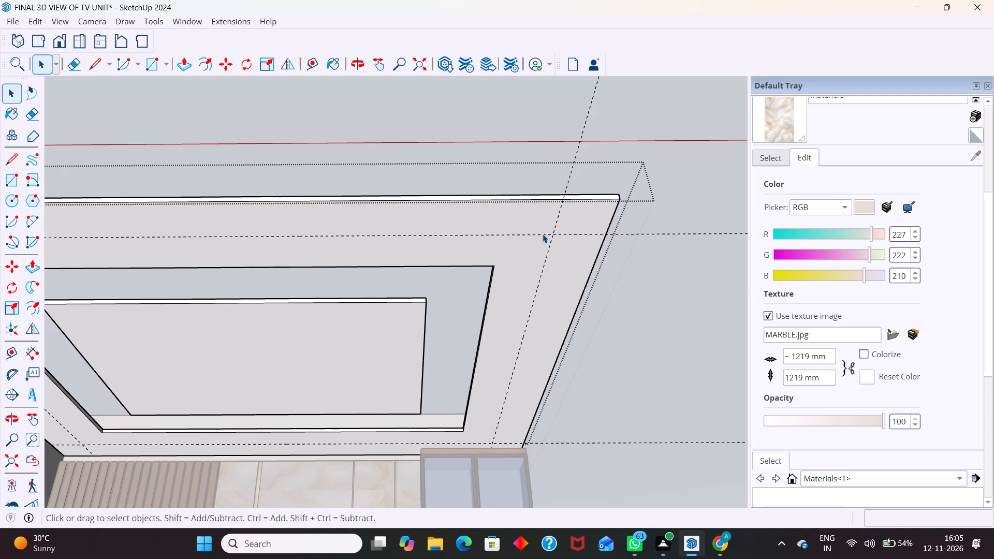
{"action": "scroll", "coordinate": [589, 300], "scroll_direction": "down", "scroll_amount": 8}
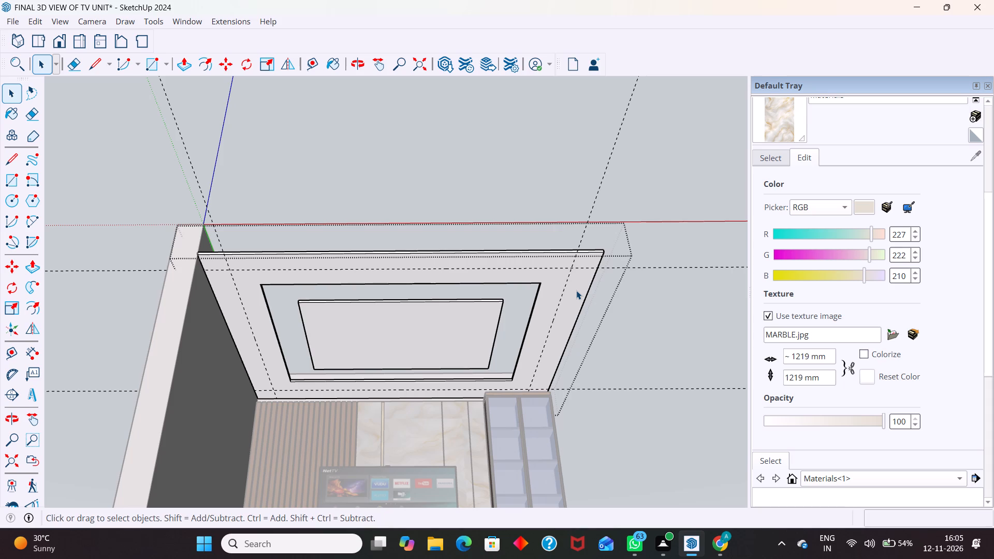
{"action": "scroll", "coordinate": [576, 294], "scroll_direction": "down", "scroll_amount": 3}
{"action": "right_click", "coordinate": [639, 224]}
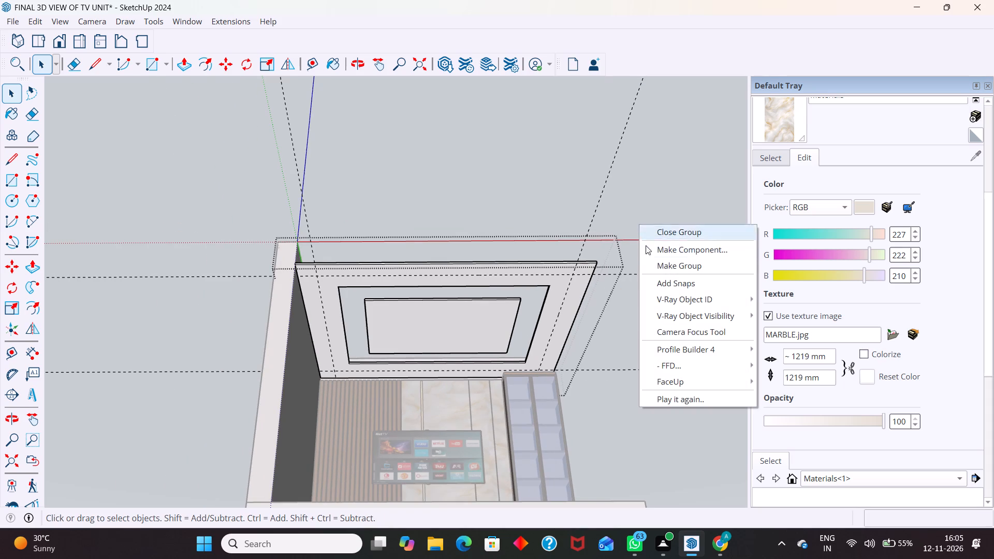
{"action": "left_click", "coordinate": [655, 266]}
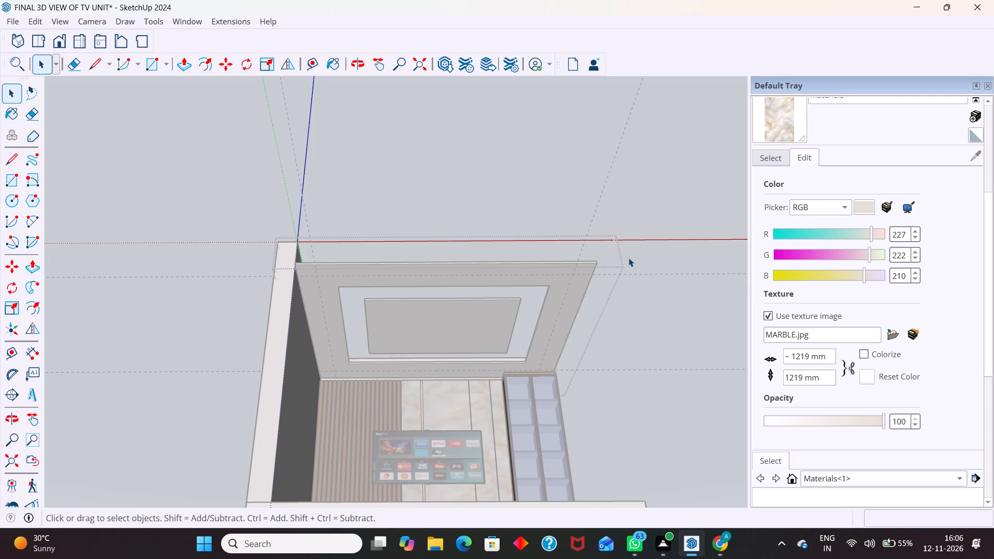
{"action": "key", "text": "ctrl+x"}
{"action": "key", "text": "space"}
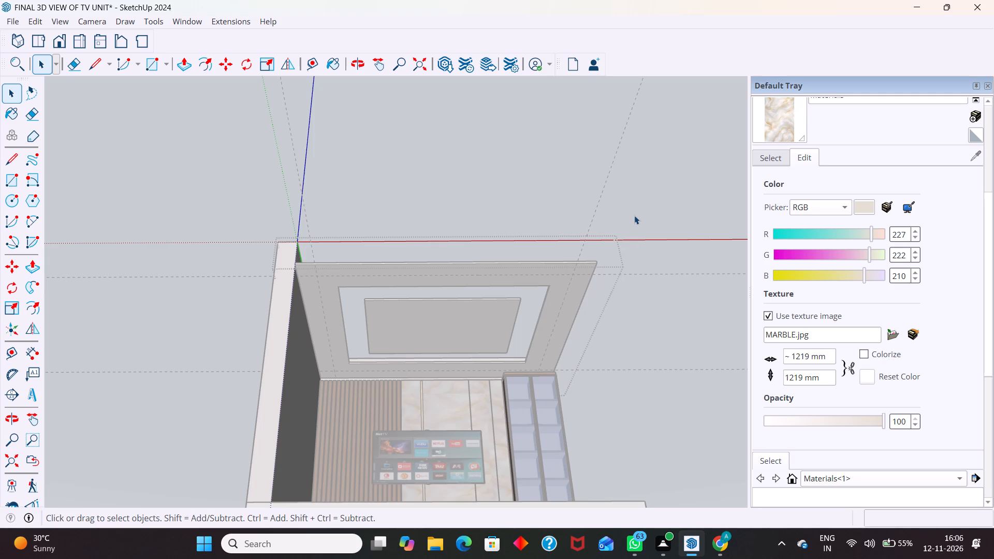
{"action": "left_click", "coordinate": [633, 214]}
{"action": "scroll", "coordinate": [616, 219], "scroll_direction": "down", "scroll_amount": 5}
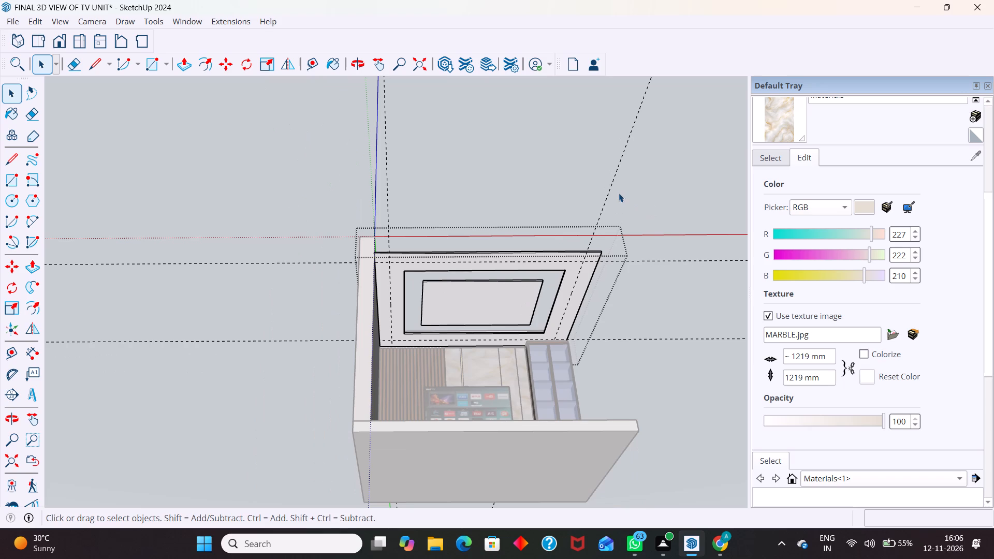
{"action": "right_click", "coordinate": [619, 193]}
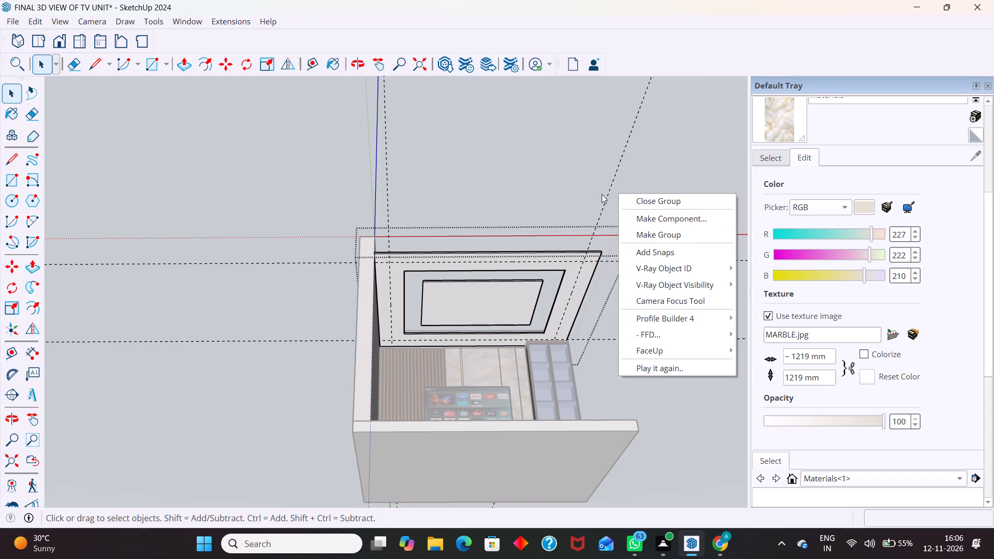
Close the false ceiling group and create a new empty group with its origin at the front-left guide intersection.
{"action": "left_click", "coordinate": [540, 185]}
{"action": "middle_click_drag", "start_coordinate": [568, 238], "coordinate": [513, 393]}
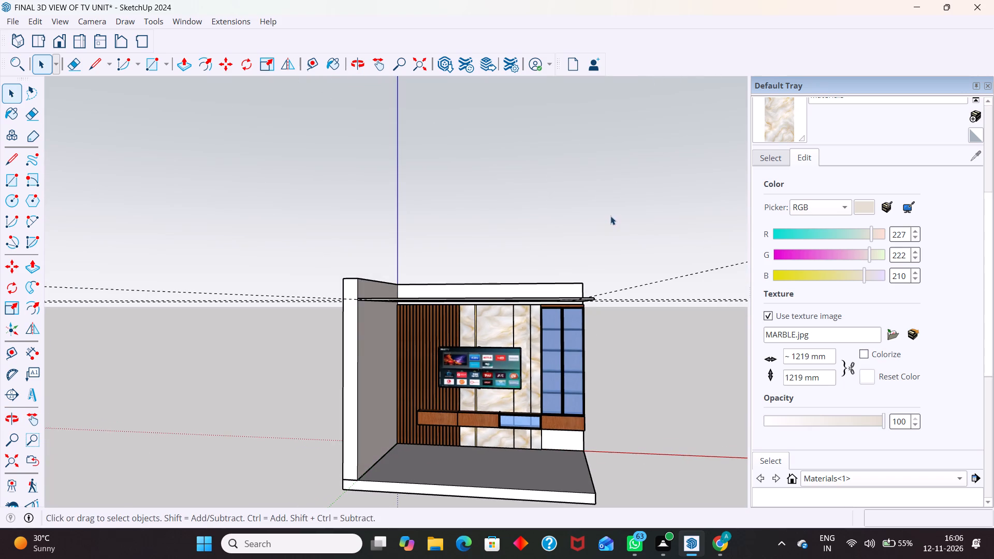
{"action": "right_click", "coordinate": [611, 215]}
{"action": "left_click", "coordinate": [621, 235]}
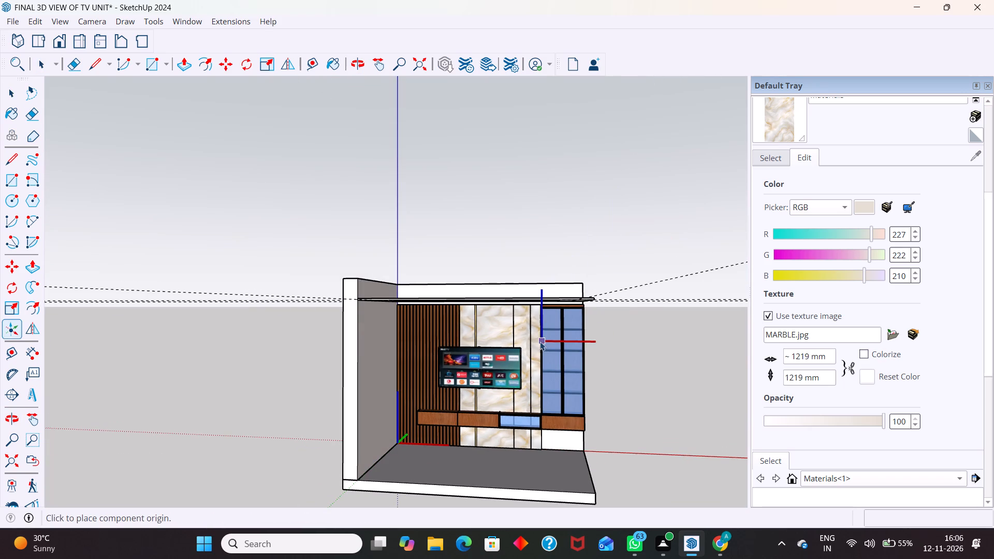
{"action": "middle_click_drag", "start_coordinate": [539, 340], "coordinate": [565, 182]}
{"action": "scroll", "coordinate": [363, 231], "scroll_direction": "up", "scroll_amount": 15}
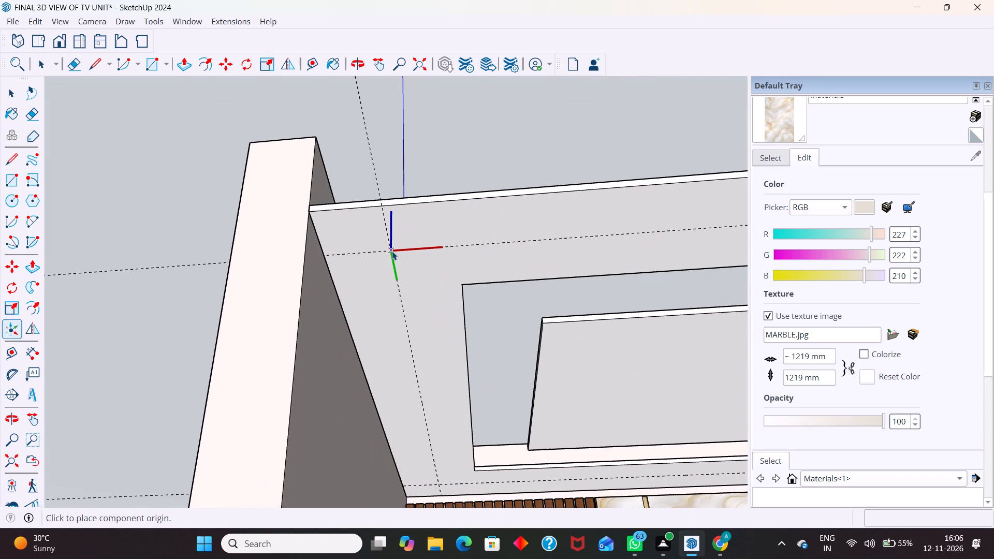
{"action": "left_click", "coordinate": [391, 252]}
{"action": "left_click", "coordinate": [514, 432]}
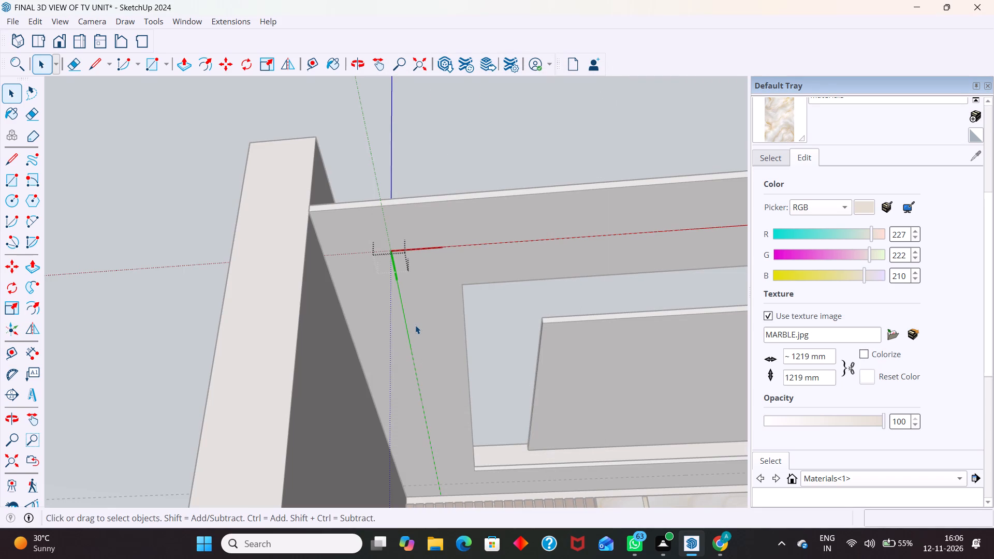
Draw a 100-sided circle of 3" radius centred on the new group's origin, on the false ceiling's underside.
{"action": "scroll", "coordinate": [421, 244], "scroll_direction": "up", "scroll_amount": 10}
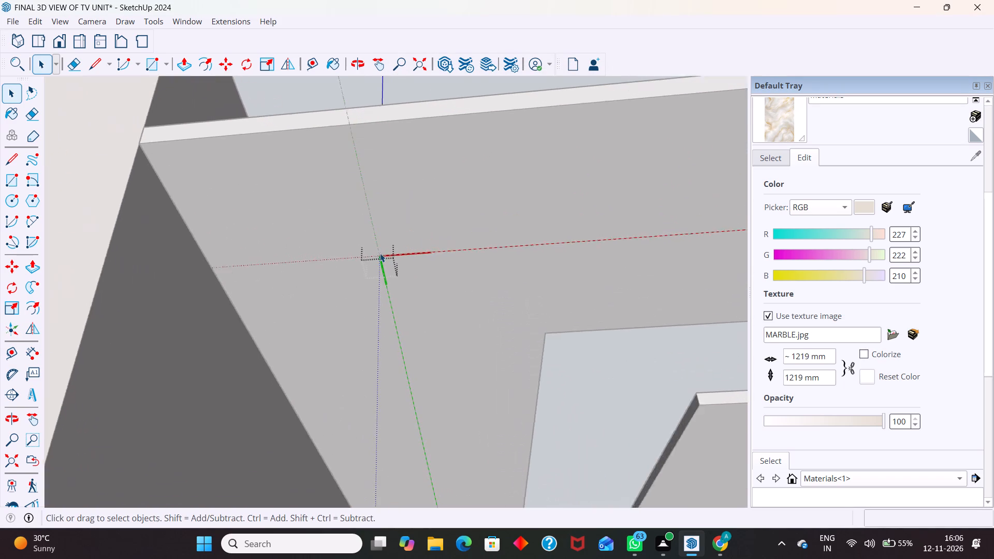
{"action": "scroll", "coordinate": [380, 253], "scroll_direction": "up", "scroll_amount": 5}
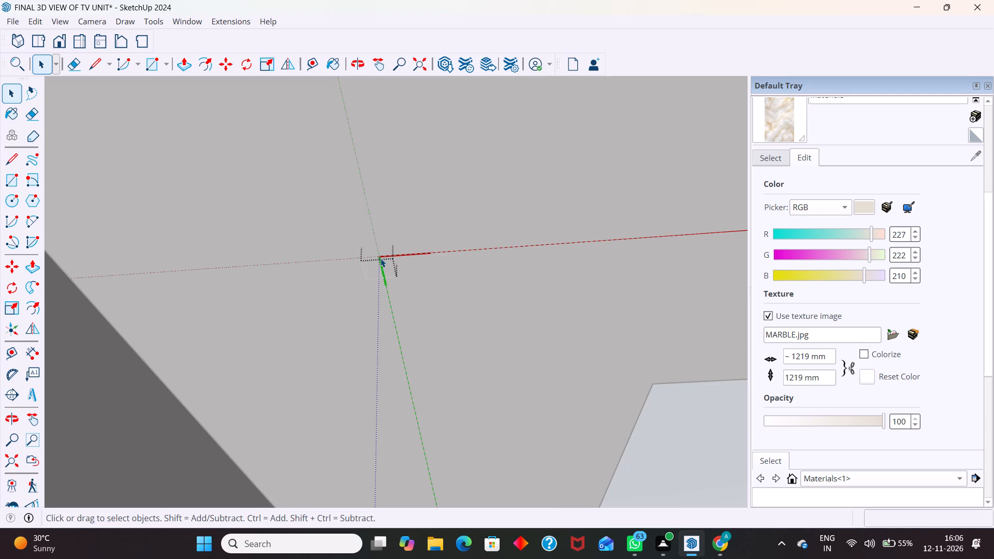
{"action": "key", "text": "c"}
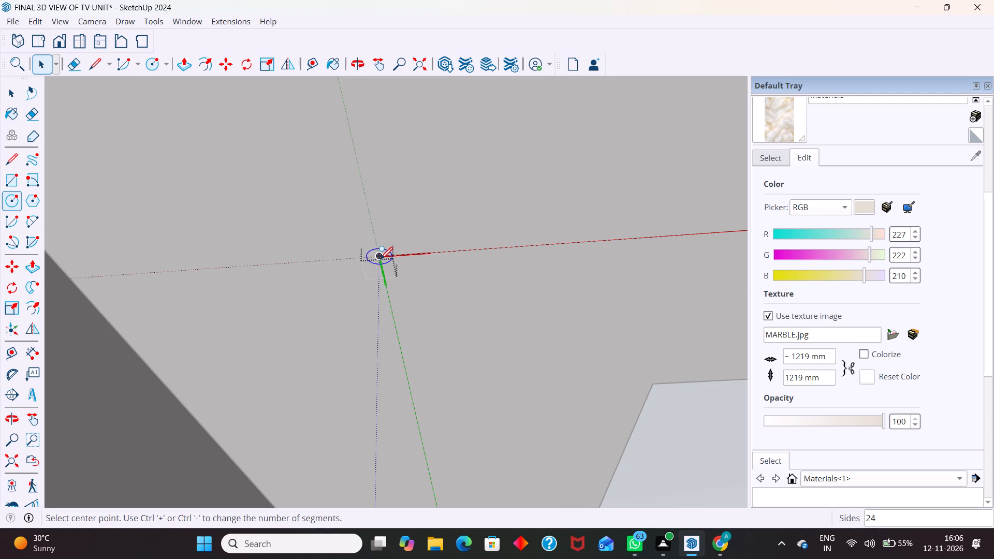
{"action": "type", "text": "100"}
{"action": "key", "text": "Return"}
{"action": "scroll", "coordinate": [373, 257], "scroll_direction": "up", "scroll_amount": 8}
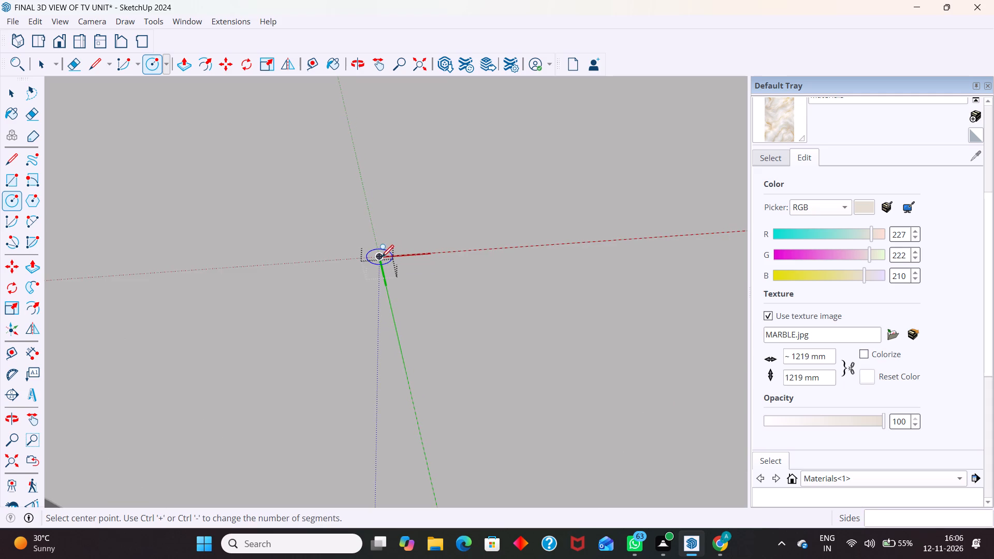
{"action": "left_click", "coordinate": [379, 258]}
{"action": "key", "text": "3"}
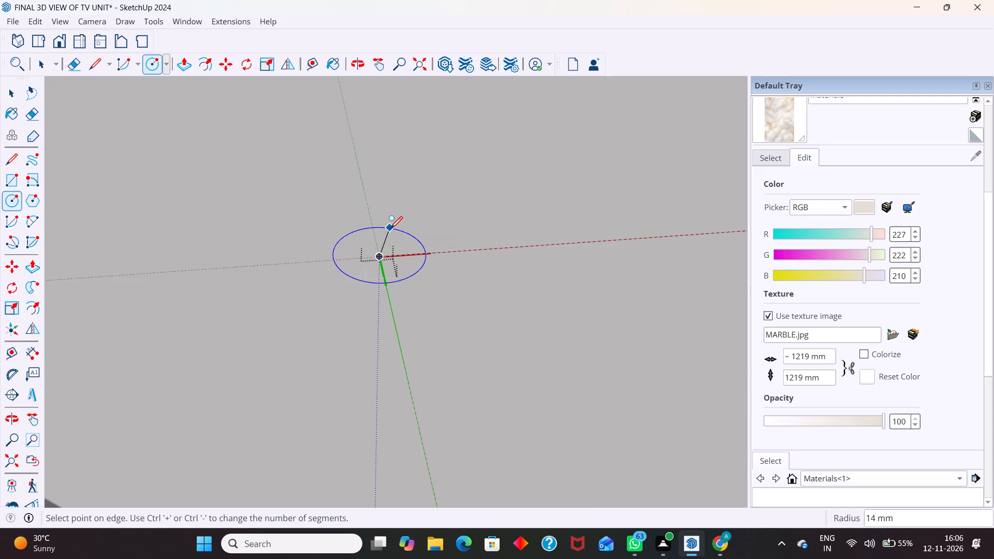
{"action": "key", "text": "shift+quotedbl"}
{"action": "key", "text": "Return"}
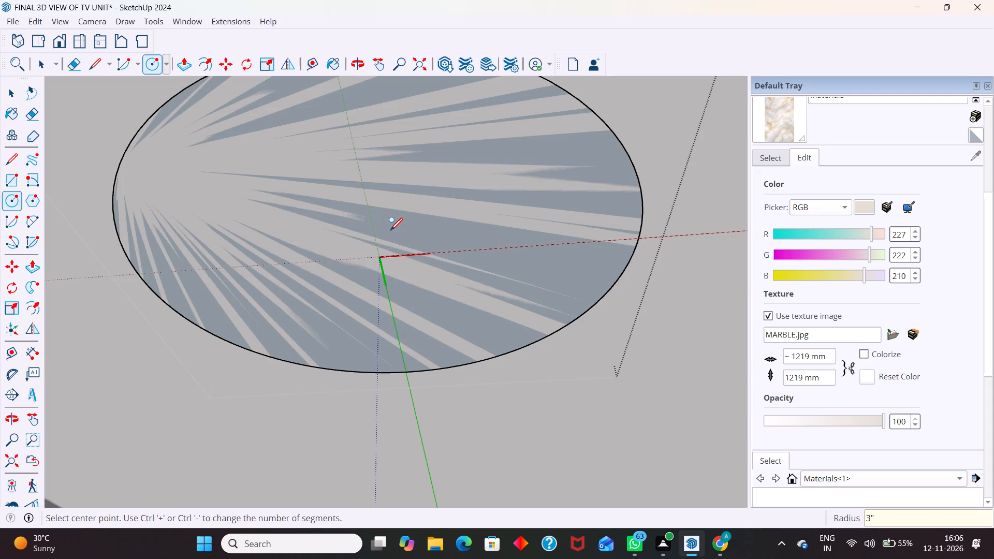
{"action": "key", "text": "space"}
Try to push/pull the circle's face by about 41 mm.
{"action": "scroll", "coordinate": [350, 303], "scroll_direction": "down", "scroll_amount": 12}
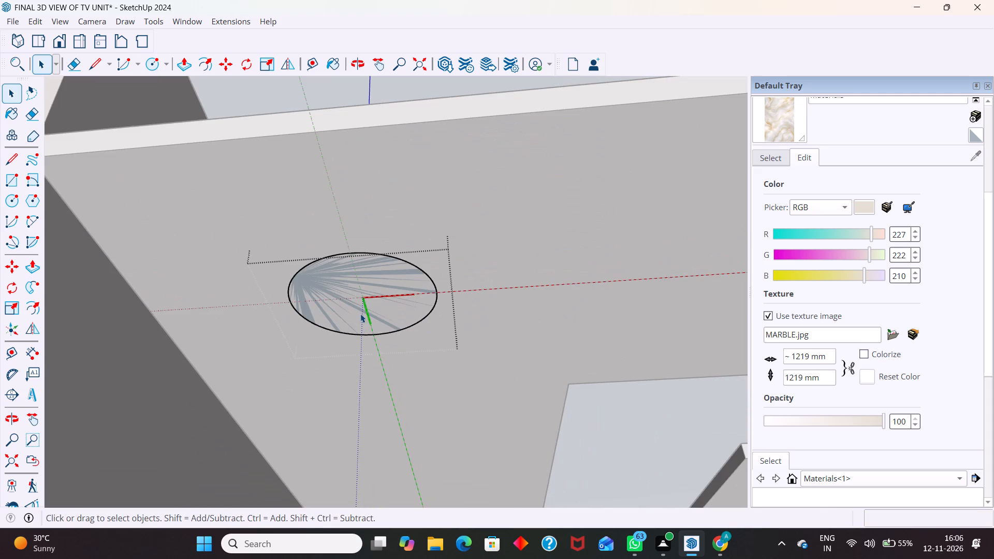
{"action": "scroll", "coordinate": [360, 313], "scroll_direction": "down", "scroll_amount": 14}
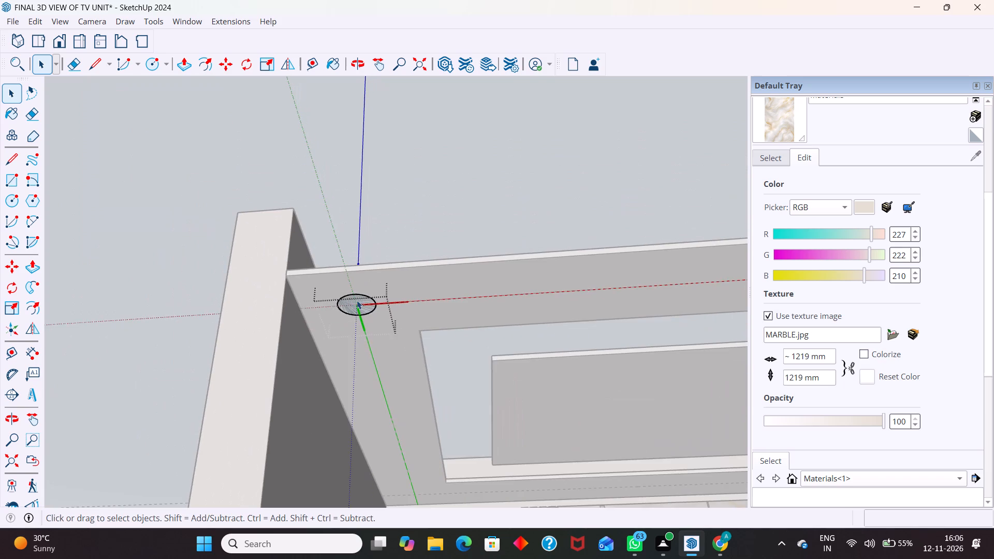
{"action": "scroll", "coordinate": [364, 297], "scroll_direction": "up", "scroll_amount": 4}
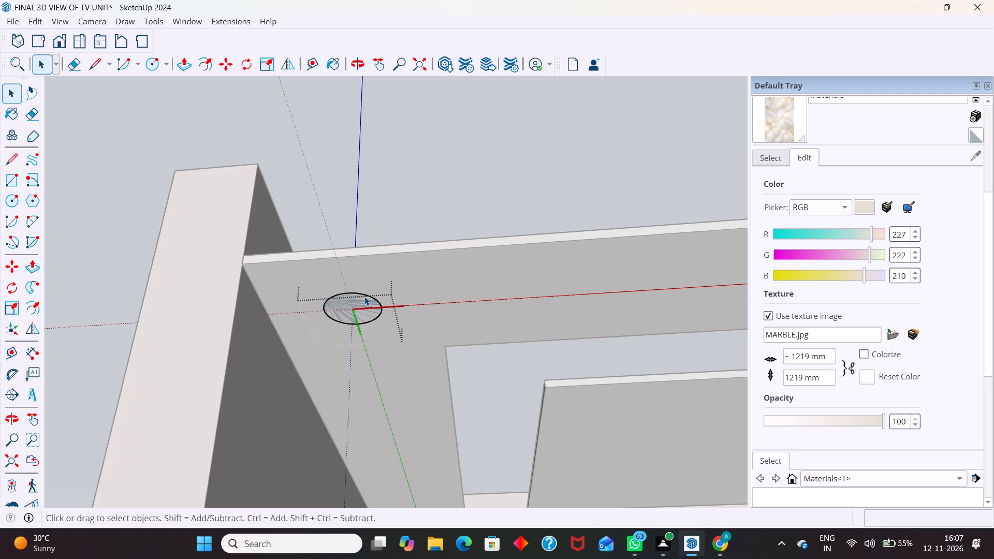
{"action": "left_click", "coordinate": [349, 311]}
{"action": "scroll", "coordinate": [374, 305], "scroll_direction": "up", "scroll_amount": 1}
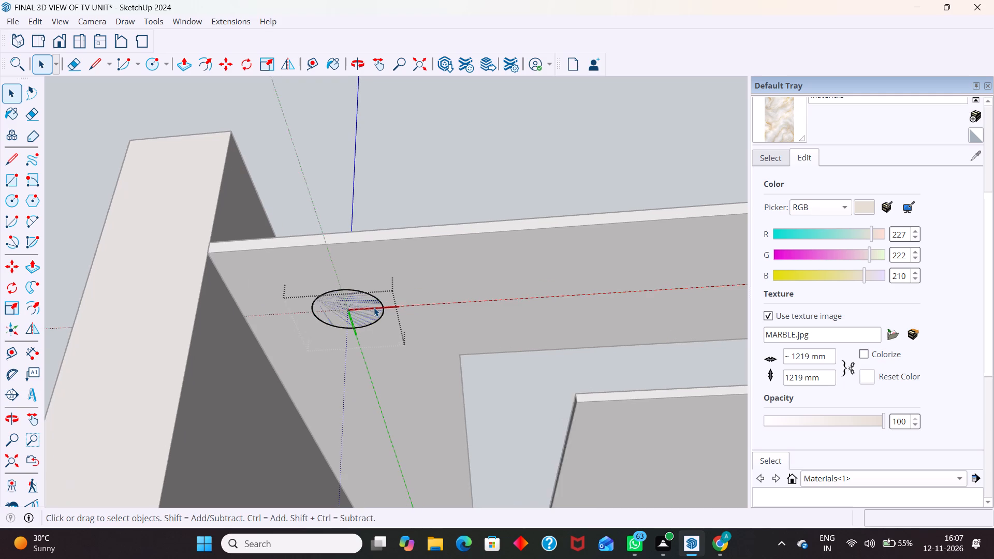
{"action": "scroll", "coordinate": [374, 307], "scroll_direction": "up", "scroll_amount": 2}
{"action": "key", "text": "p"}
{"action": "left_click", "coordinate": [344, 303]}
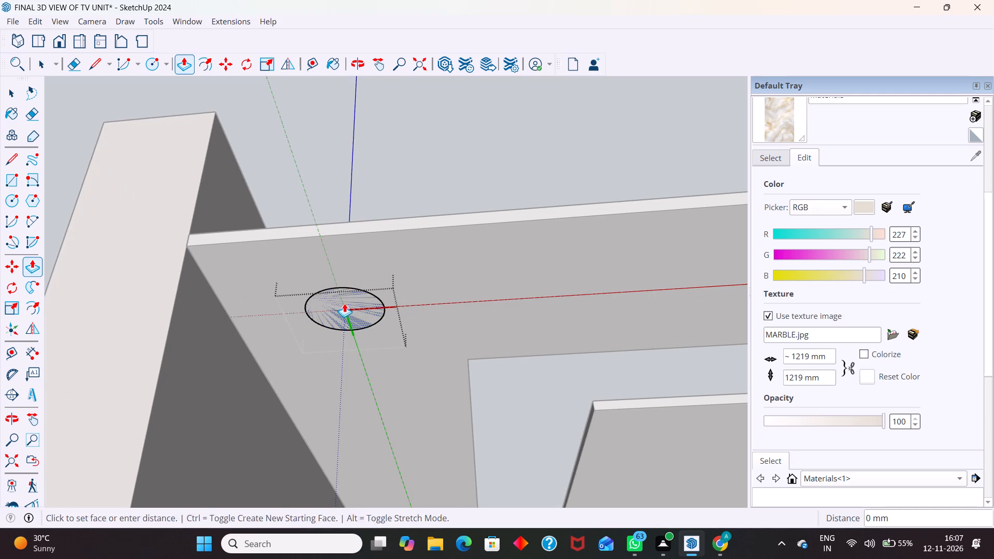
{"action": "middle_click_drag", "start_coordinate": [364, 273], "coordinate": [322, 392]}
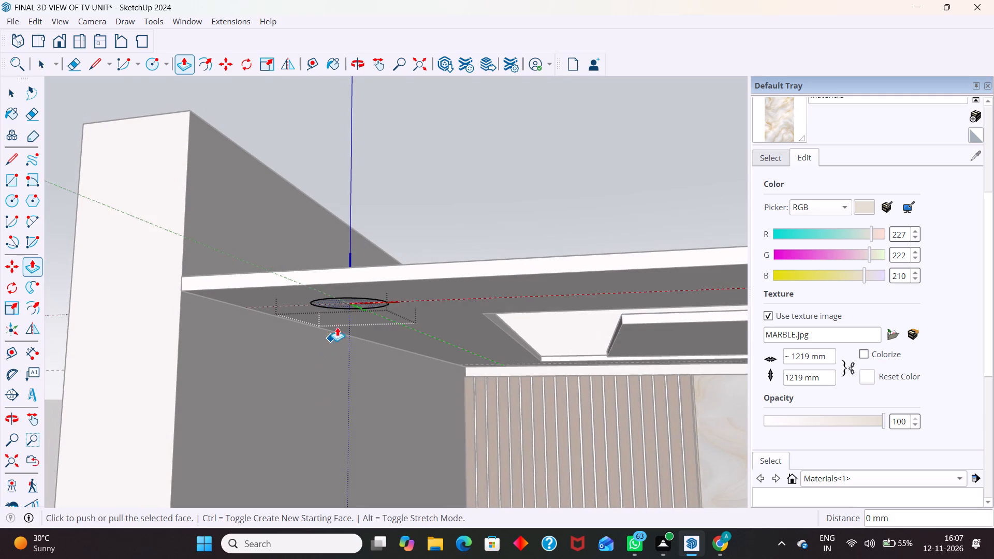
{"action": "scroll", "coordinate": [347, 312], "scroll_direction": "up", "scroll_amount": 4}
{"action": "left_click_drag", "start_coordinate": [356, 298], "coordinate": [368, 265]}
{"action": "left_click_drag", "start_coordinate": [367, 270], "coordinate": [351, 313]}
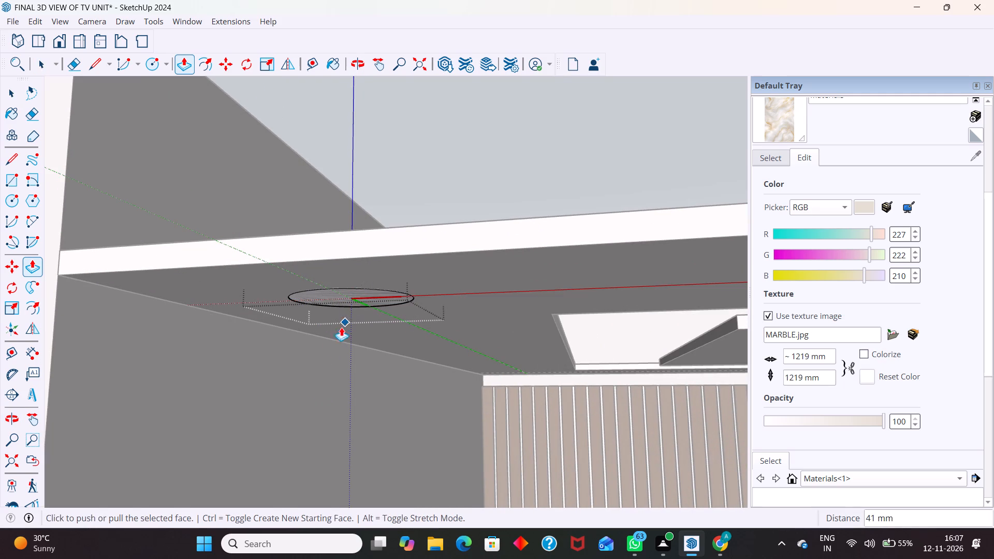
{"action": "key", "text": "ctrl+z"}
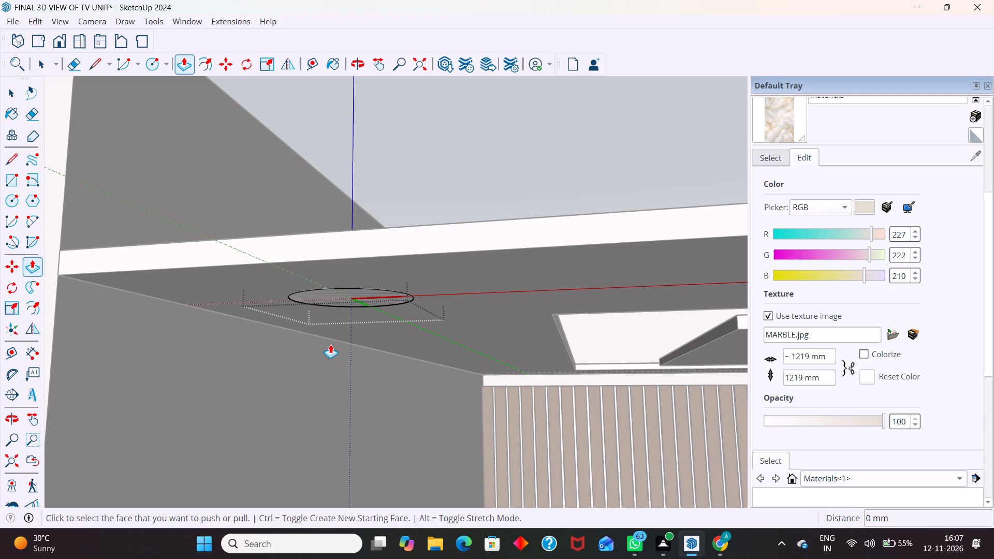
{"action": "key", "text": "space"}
Examine the circle's face against the ceiling underside from below and at ceiling level.
{"action": "scroll", "coordinate": [396, 228], "scroll_direction": "down", "scroll_amount": 6}
{"action": "middle_click_drag", "start_coordinate": [404, 222], "coordinate": [516, 126]}
{"action": "scroll", "coordinate": [397, 212], "scroll_direction": "up", "scroll_amount": 4}
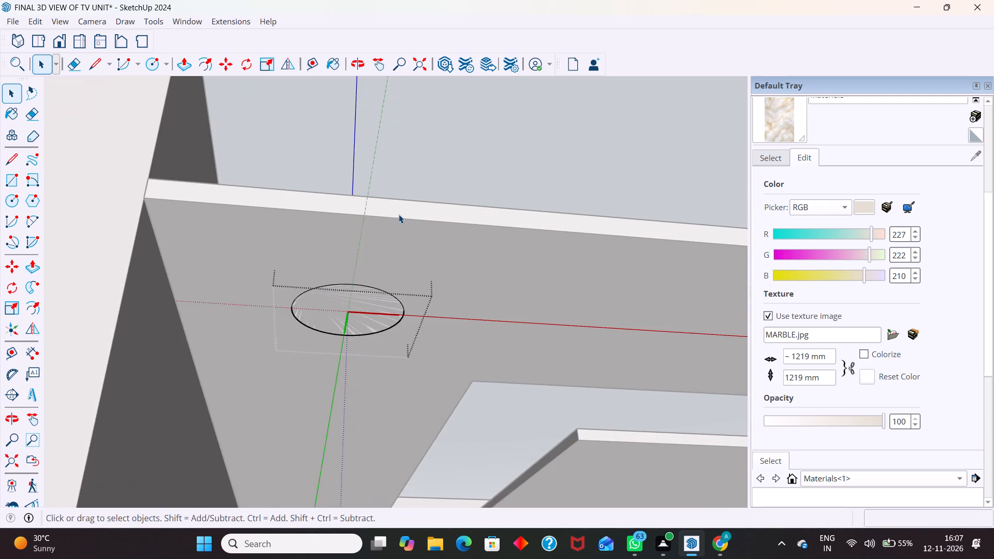
{"action": "middle_click_drag", "start_coordinate": [401, 216], "coordinate": [283, 520]}
{"action": "middle_click_drag", "start_coordinate": [372, 302], "coordinate": [433, 197]}
{"action": "middle_click_drag", "start_coordinate": [416, 341], "coordinate": [462, 175]}
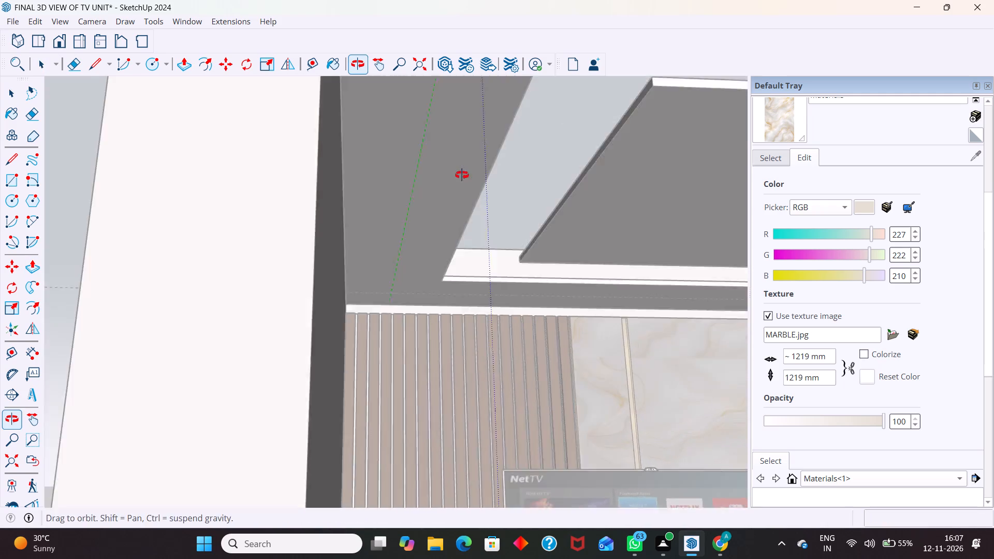
{"action": "middle_click_drag", "start_coordinate": [462, 175], "coordinate": [464, 165]}
{"action": "scroll", "coordinate": [429, 341], "scroll_direction": "down", "scroll_amount": 5}
{"action": "scroll", "coordinate": [517, 119], "scroll_direction": "up", "scroll_amount": 10}
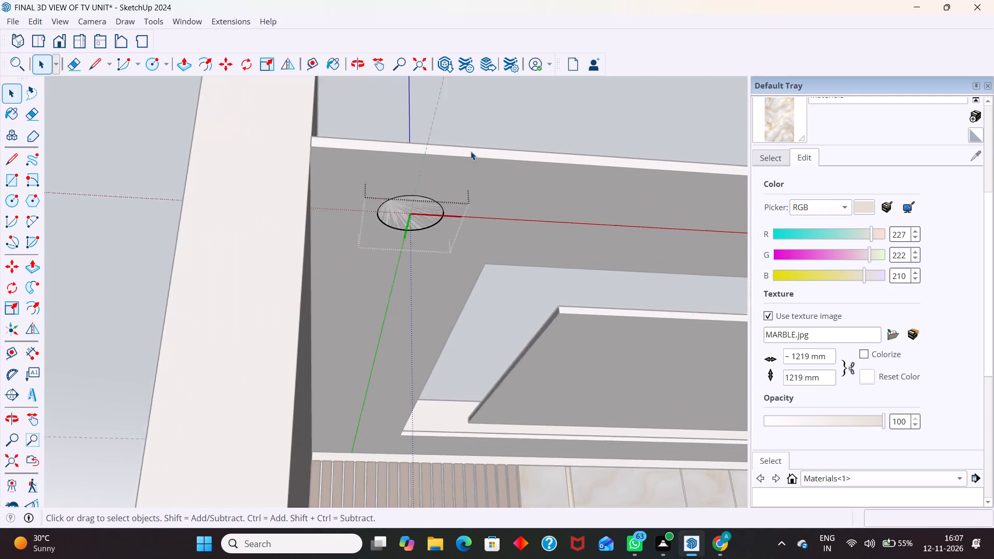
{"action": "scroll", "coordinate": [471, 151], "scroll_direction": "up", "scroll_amount": 9}
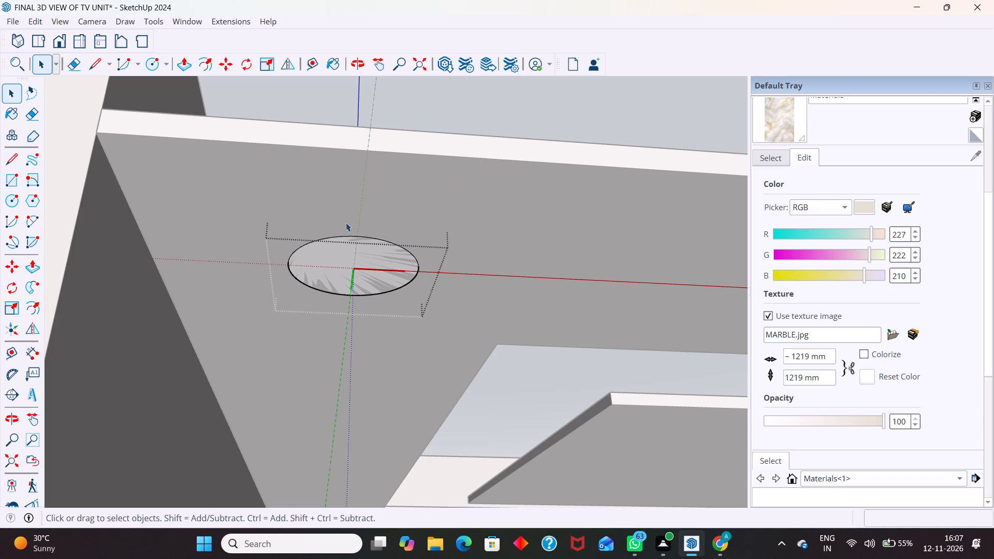
{"action": "middle_click_drag", "start_coordinate": [361, 263], "coordinate": [325, 339]}
{"action": "scroll", "coordinate": [375, 253], "scroll_direction": "up", "scroll_amount": 3}
{"action": "left_click", "coordinate": [366, 255]}
{"action": "middle_click_drag", "start_coordinate": [365, 244], "coordinate": [423, 124]}
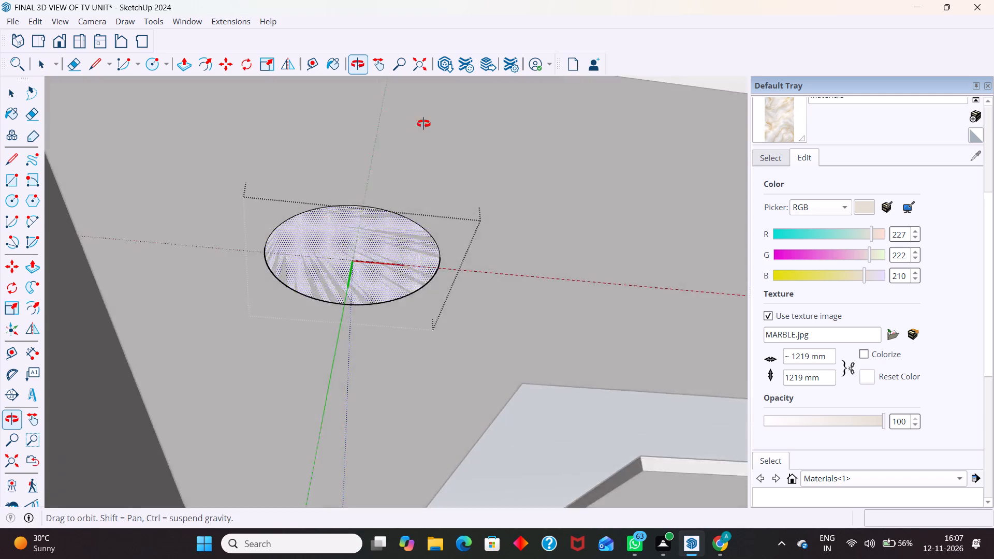
{"action": "middle_click_drag", "start_coordinate": [423, 124], "coordinate": [430, 113]}
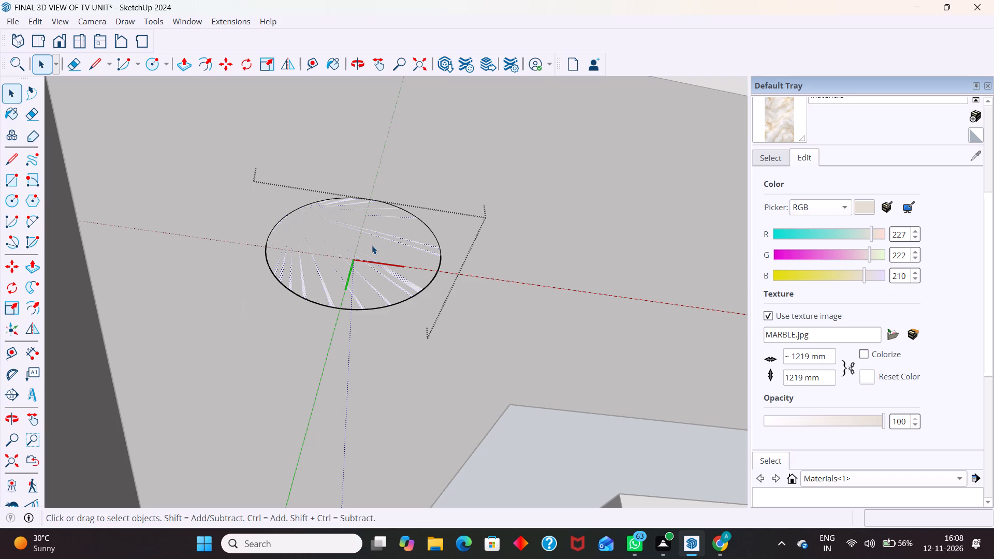
Undo the 3" radius circle drawn in the new group.
{"action": "key", "text": "ctrl+z"}
{"action": "key", "text": "ctrl+z"}
{"action": "key", "text": "ctrl+z"}
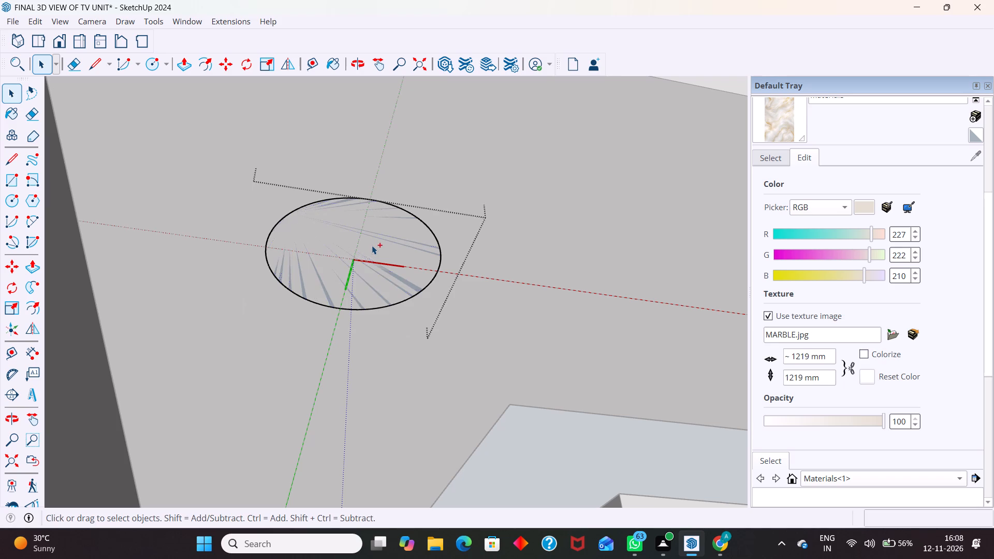
{"action": "key", "text": "ctrl+z"}
Draw a circle of 2" radius centred on the group's origin, on the false ceiling's underside.
{"action": "key", "text": "c"}
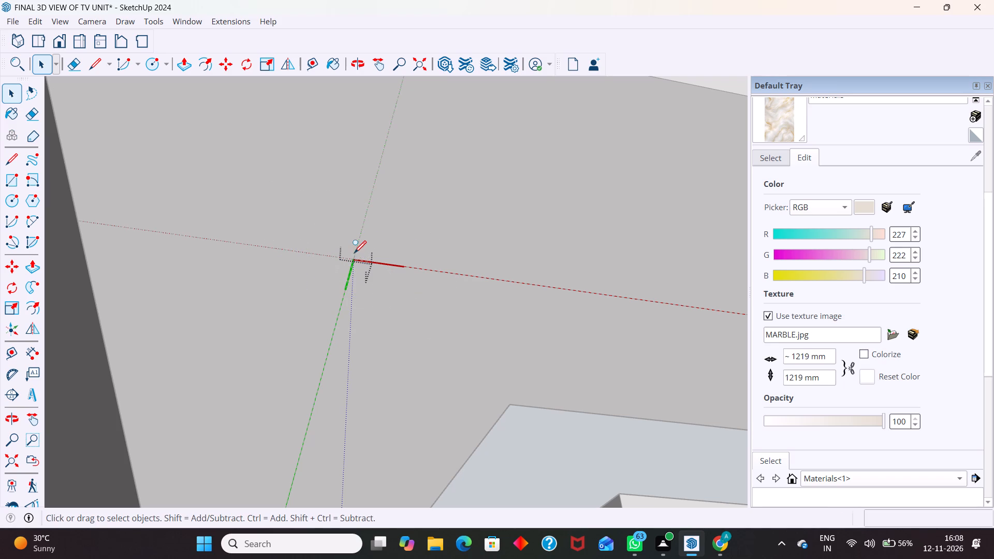
{"action": "left_click", "coordinate": [354, 261]}
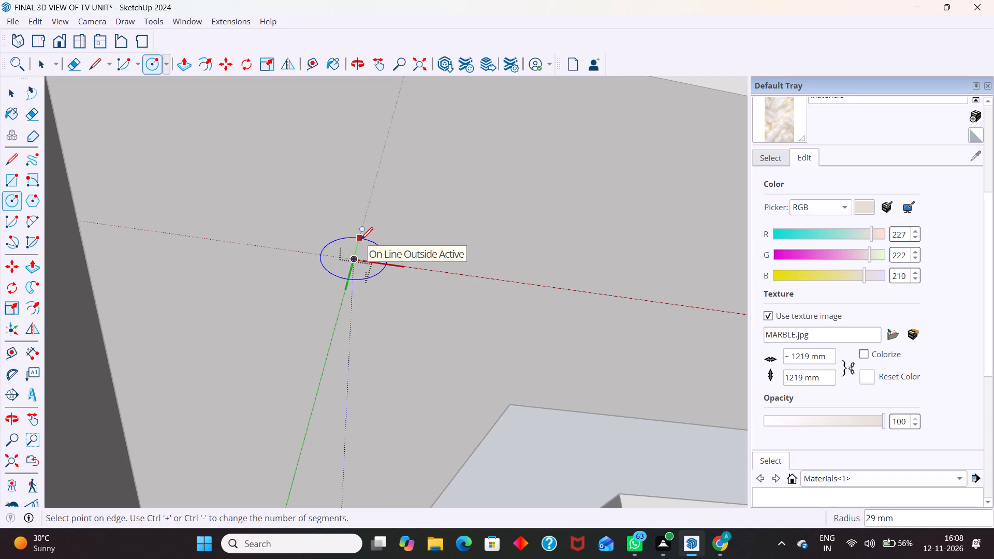
{"action": "key", "text": "3"}
{"action": "key", "text": "BackSpace"}
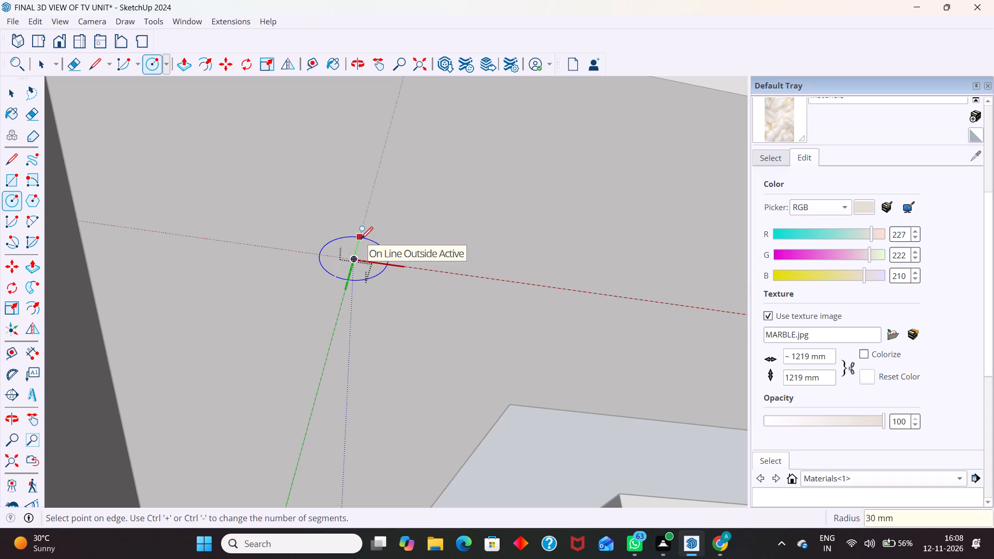
{"action": "type", "text": "2\""}
{"action": "key", "text": "Return"}
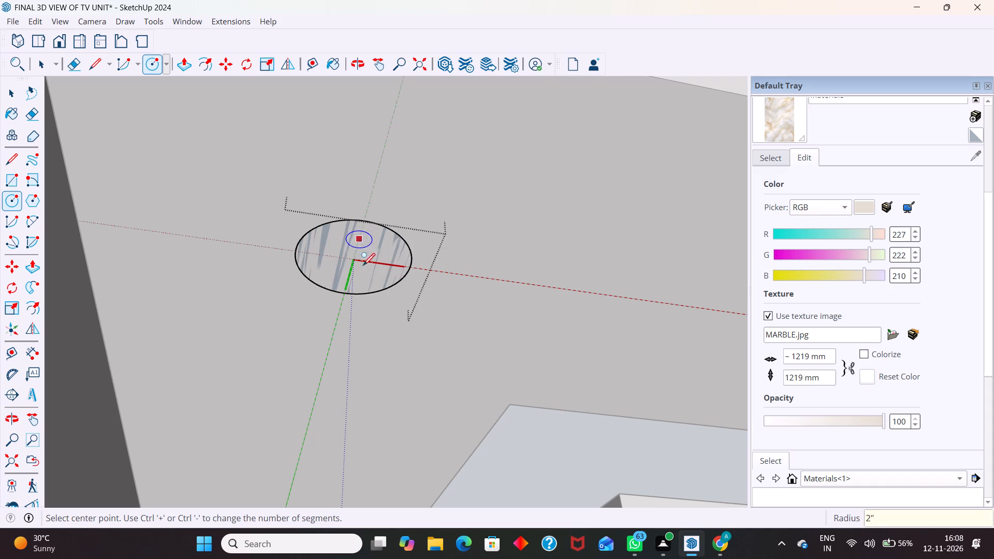
{"action": "key", "text": "space"}
Push/pull the circle's face 40 mm down from the false ceiling and close the group.
{"action": "left_click", "coordinate": [369, 277]}
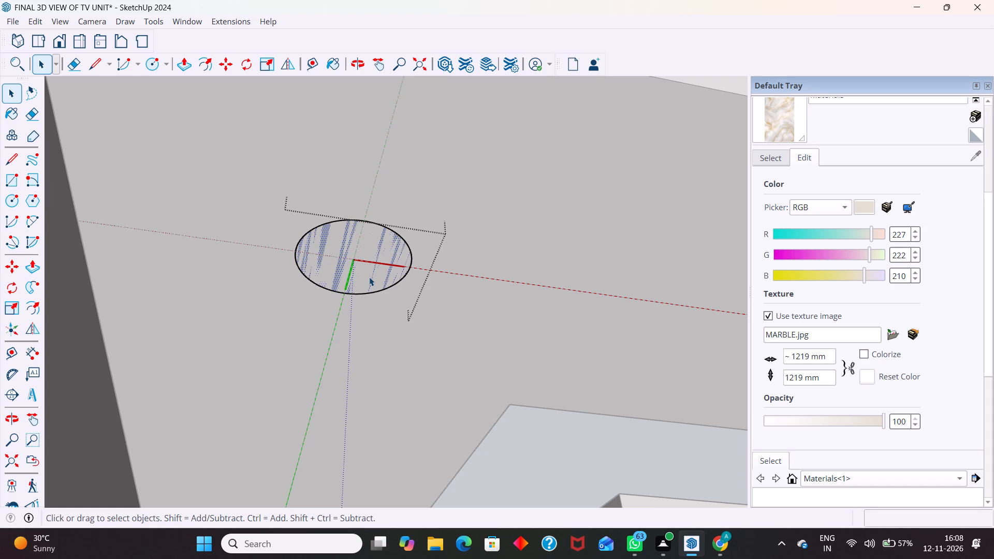
{"action": "left_click", "coordinate": [370, 267]}
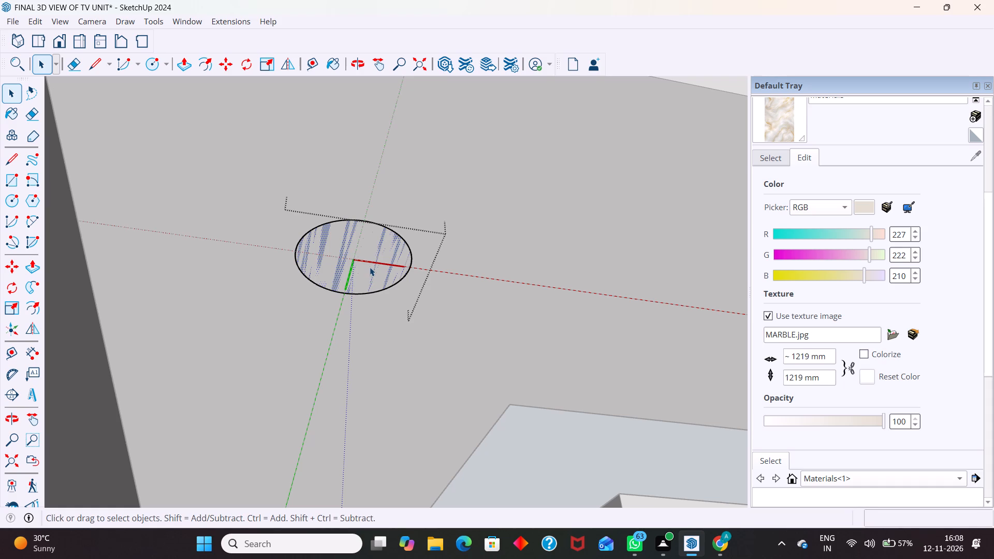
{"action": "key", "text": "p"}
{"action": "left_click", "coordinate": [376, 260]}
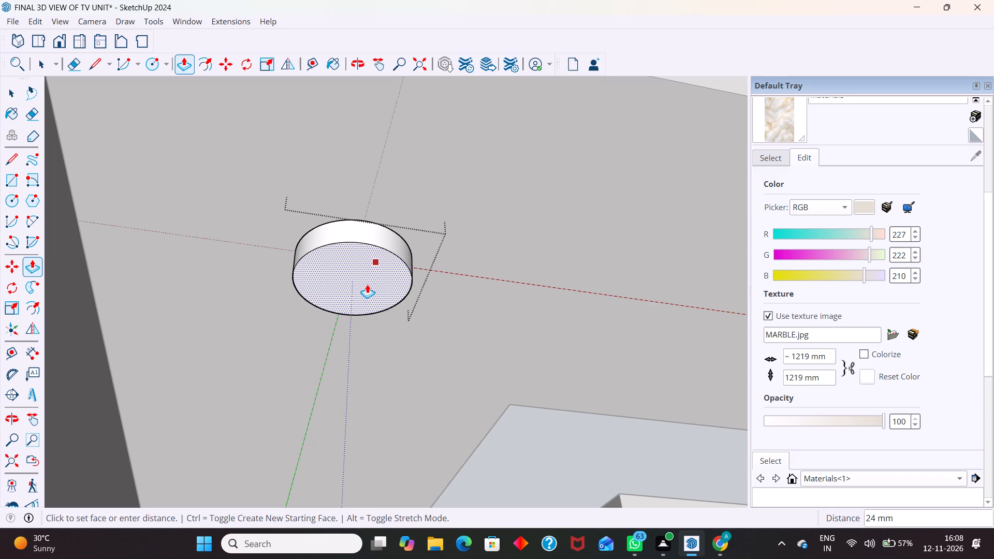
{"action": "key", "text": "4"}
{"action": "key", "text": "0"}
{"action": "key", "text": "Return"}
{"action": "key", "text": "space"}
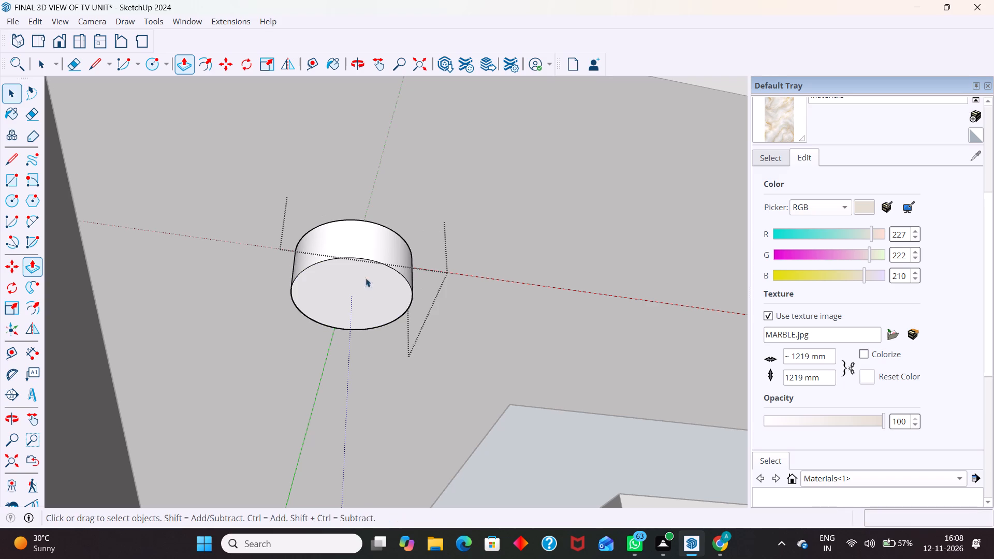
{"action": "scroll", "coordinate": [310, 239], "scroll_direction": "down", "scroll_amount": 14}
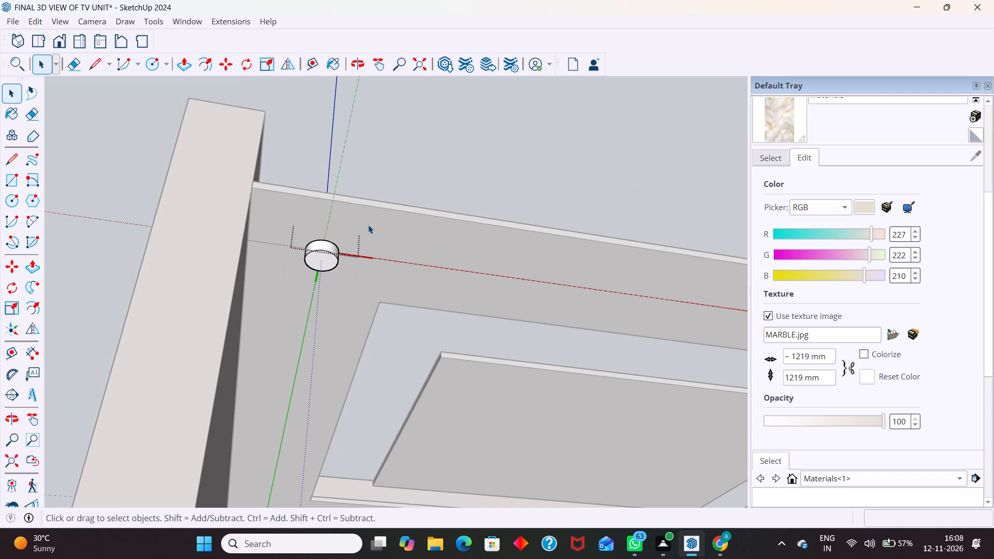
{"action": "left_click", "coordinate": [423, 172]}
Move the cylinder group up along the blue axis so it sinks into the false ceiling.
{"action": "left_click", "coordinate": [328, 257]}
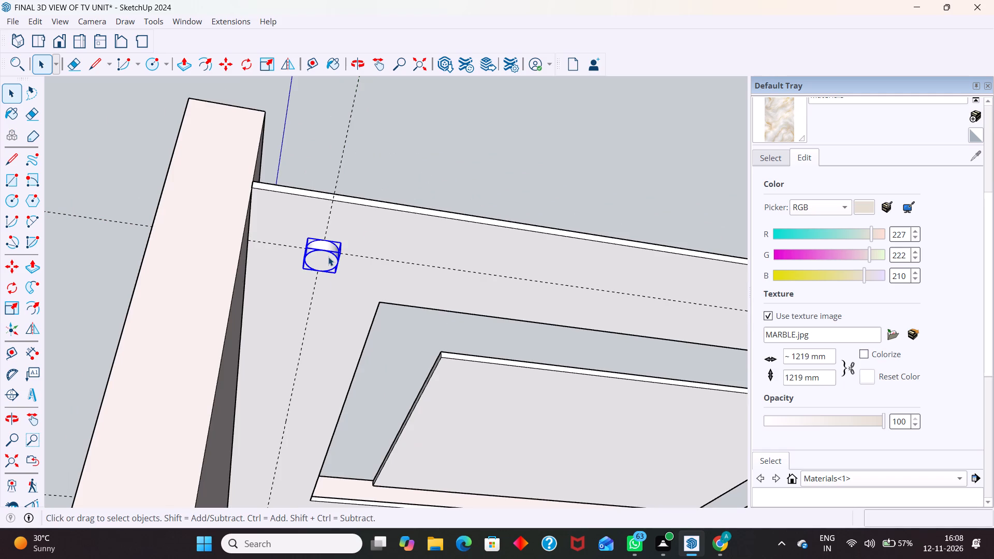
{"action": "key", "text": "m"}
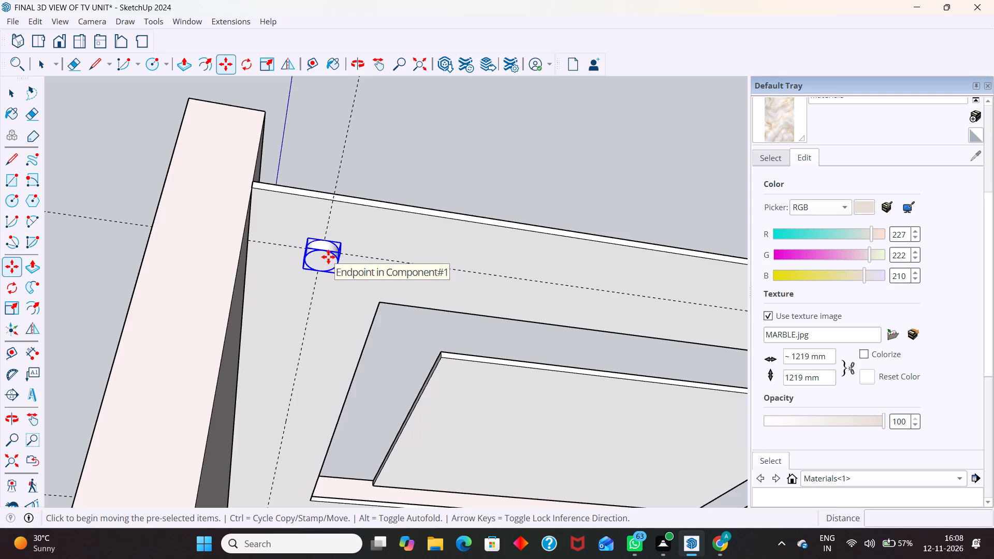
{"action": "scroll", "coordinate": [323, 263], "scroll_direction": "up", "scroll_amount": 4}
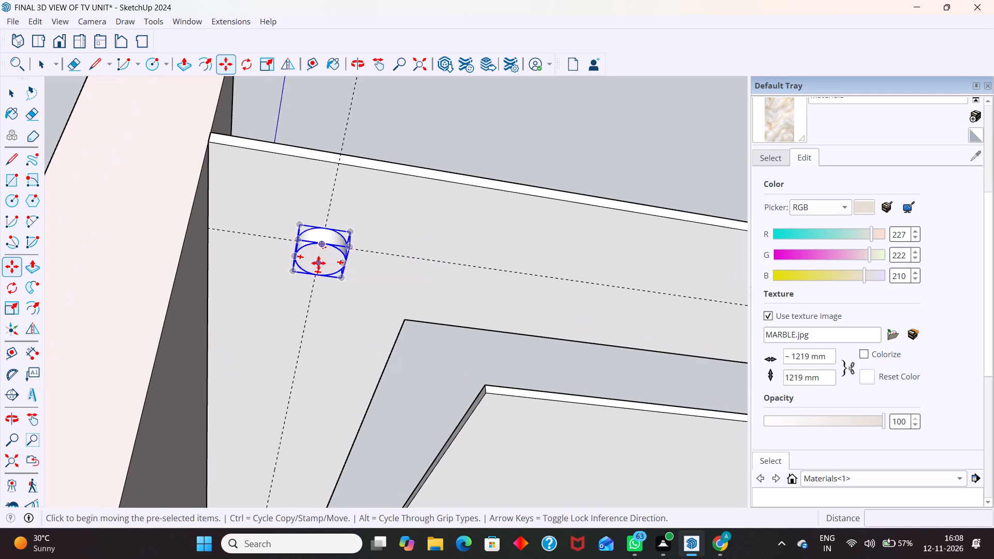
{"action": "left_click", "coordinate": [318, 263]}
{"action": "key", "text": "Up"}
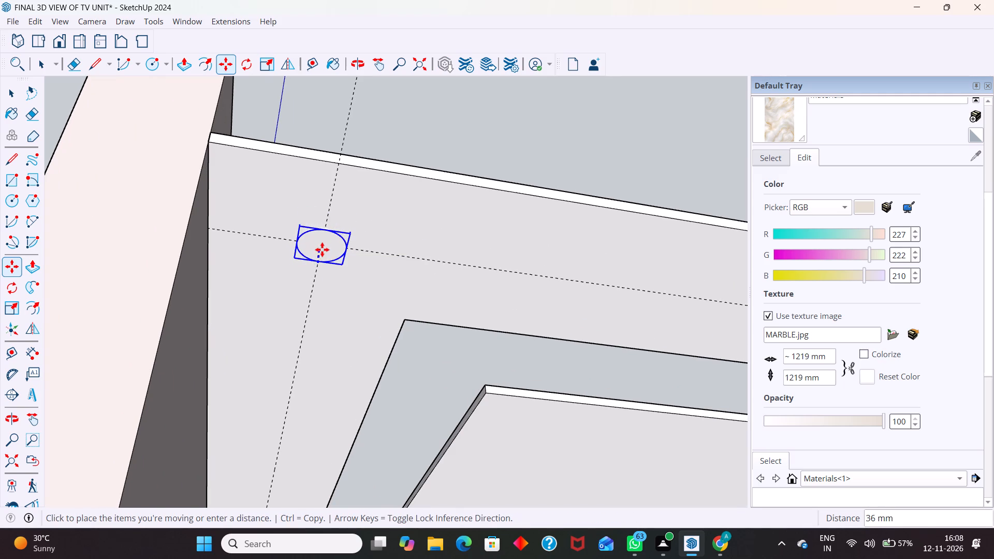
{"action": "left_click", "coordinate": [324, 242]}
Lower the cylinder group by about 8 mm so it passes through the false ceiling's thickness.
{"action": "middle_click_drag", "start_coordinate": [343, 210], "coordinate": [343, 261]}
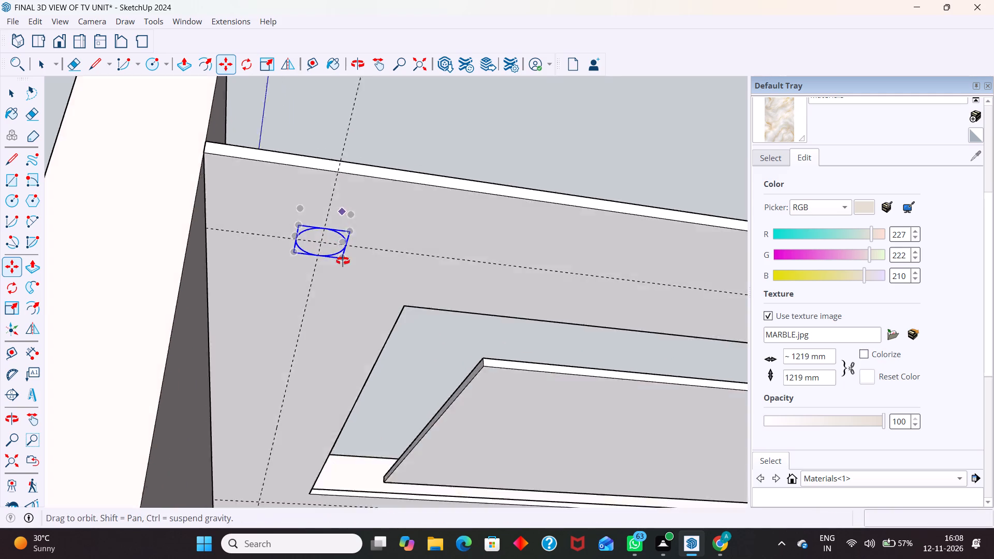
{"action": "middle_click_drag", "start_coordinate": [343, 261], "coordinate": [279, 349]}
{"action": "middle_click_drag", "start_coordinate": [337, 186], "coordinate": [346, 306]}
{"action": "scroll", "coordinate": [345, 262], "scroll_direction": "down", "scroll_amount": 5}
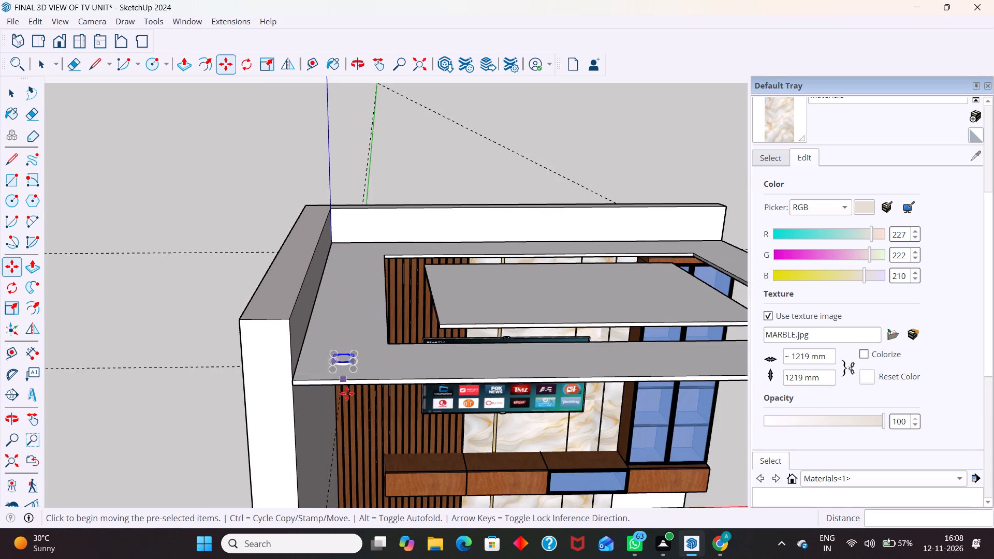
{"action": "middle_click_drag", "start_coordinate": [350, 398], "coordinate": [387, 314]}
{"action": "middle_click_drag", "start_coordinate": [447, 194], "coordinate": [410, 255]}
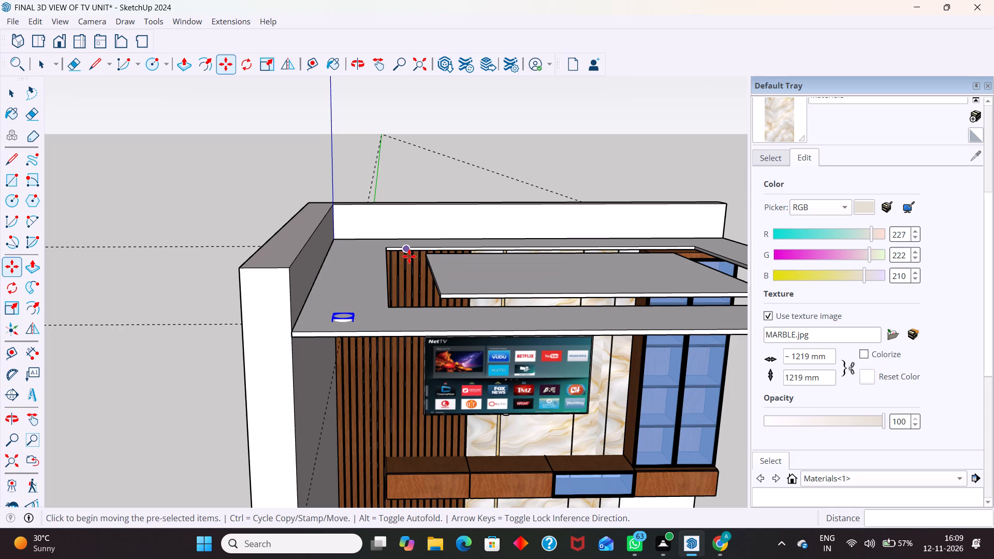
{"action": "scroll", "coordinate": [333, 321], "scroll_direction": "up", "scroll_amount": 17}
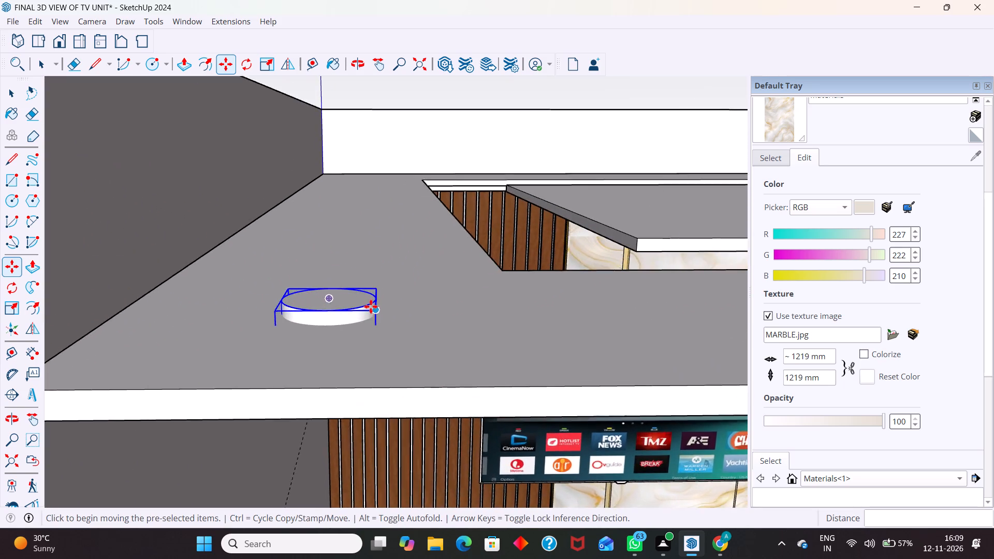
{"action": "scroll", "coordinate": [371, 306], "scroll_direction": "up", "scroll_amount": 3}
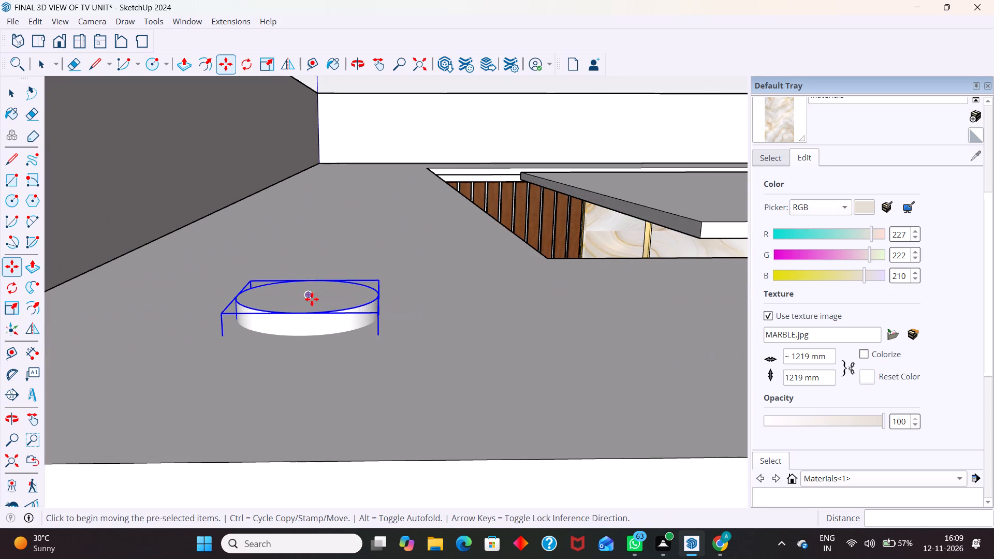
{"action": "left_click", "coordinate": [312, 299]}
{"action": "left_click", "coordinate": [314, 306]}
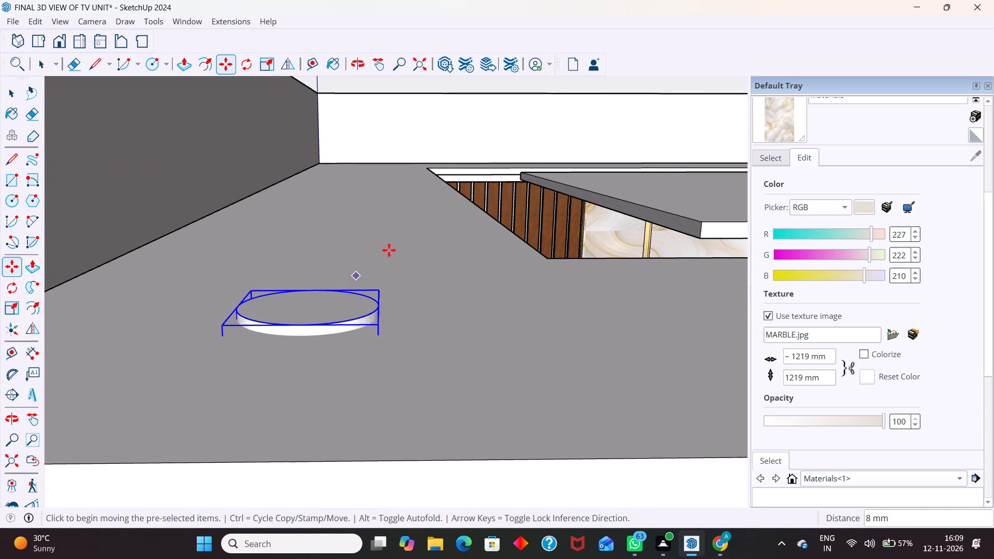
{"action": "scroll", "coordinate": [390, 252], "scroll_direction": "down", "scroll_amount": 13}
{"action": "middle_click_drag", "start_coordinate": [409, 284], "coordinate": [428, 111]}
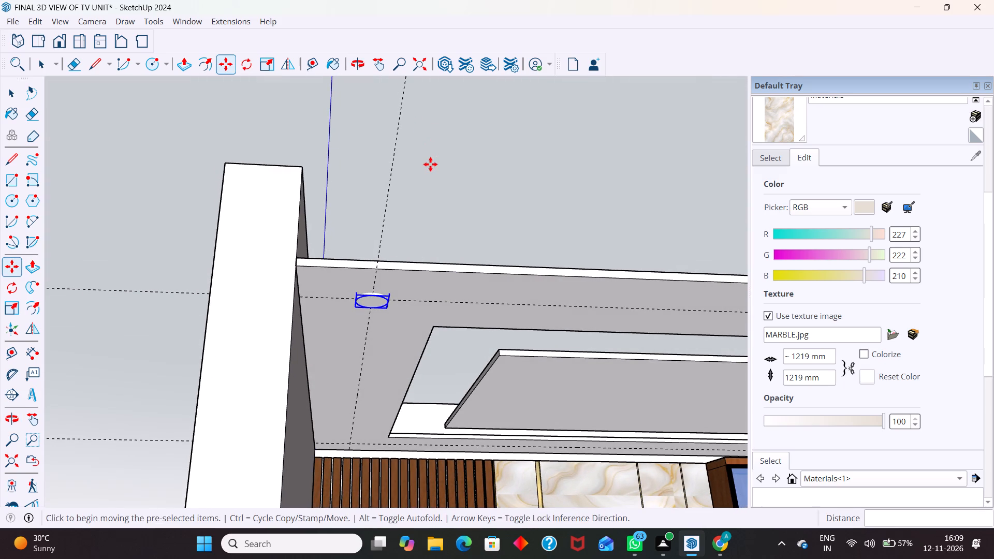
{"action": "key", "text": "space"}
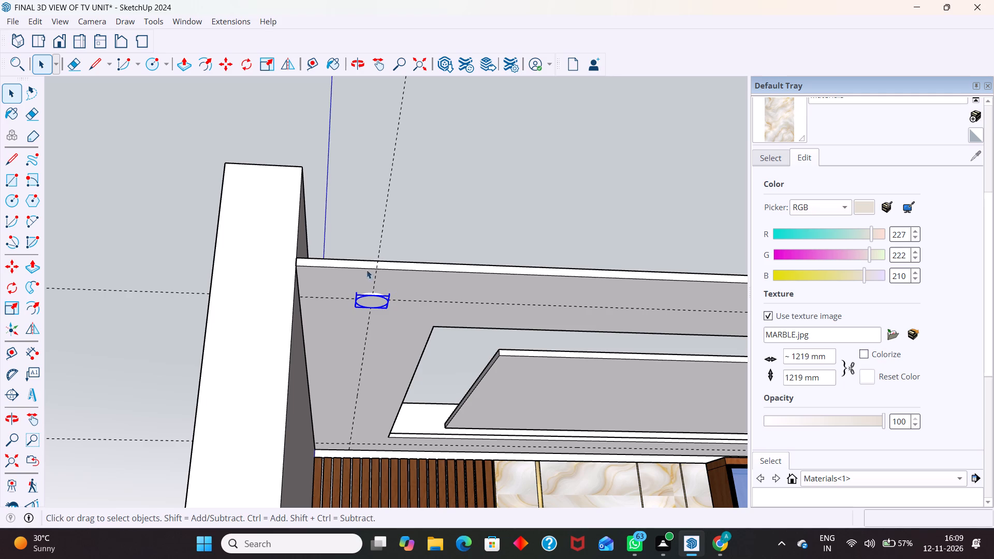
Delete all guide lines from the model.
{"action": "scroll", "coordinate": [368, 239], "scroll_direction": "down", "scroll_amount": 4}
{"action": "left_click", "coordinate": [437, 272]}
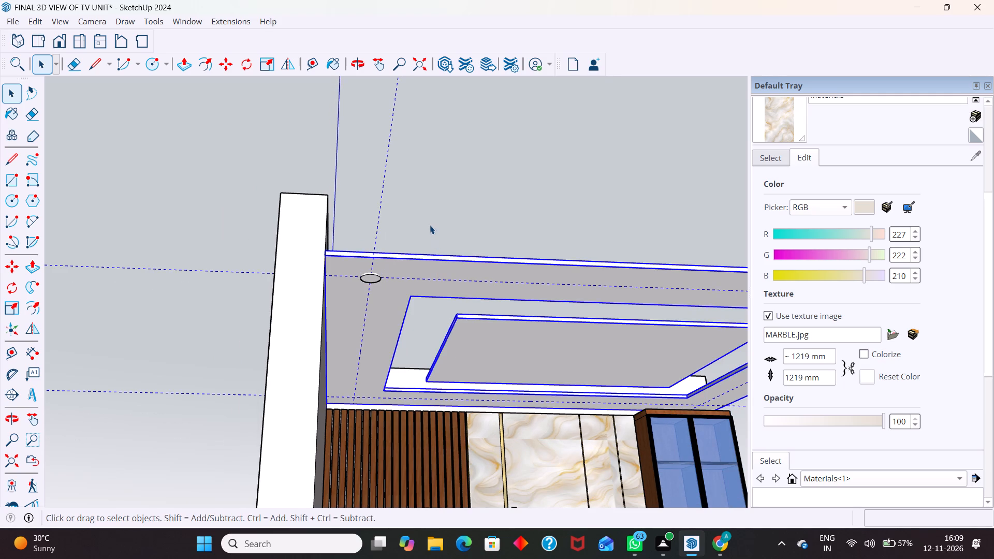
{"action": "scroll", "coordinate": [429, 225], "scroll_direction": "down", "scroll_amount": 3}
{"action": "left_click", "coordinate": [486, 205]}
{"action": "scroll", "coordinate": [416, 244], "scroll_direction": "up", "scroll_amount": 11}
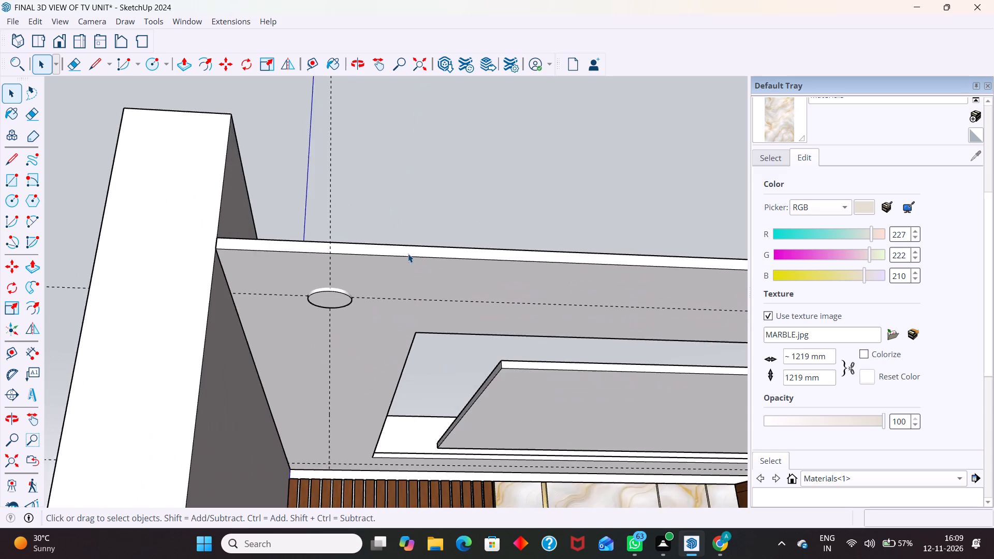
{"action": "scroll", "coordinate": [408, 254], "scroll_direction": "up", "scroll_amount": 5}
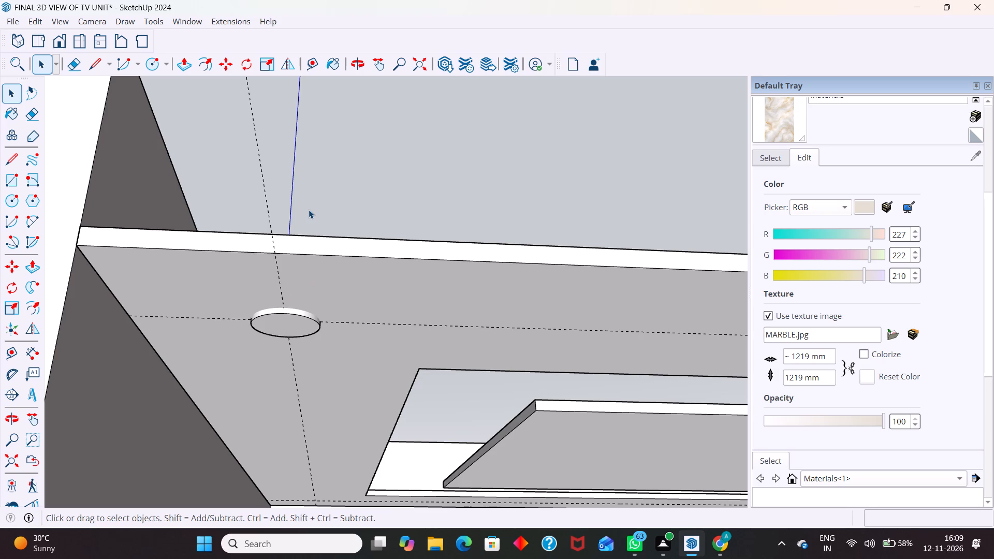
{"action": "scroll", "coordinate": [315, 193], "scroll_direction": "down", "scroll_amount": 5}
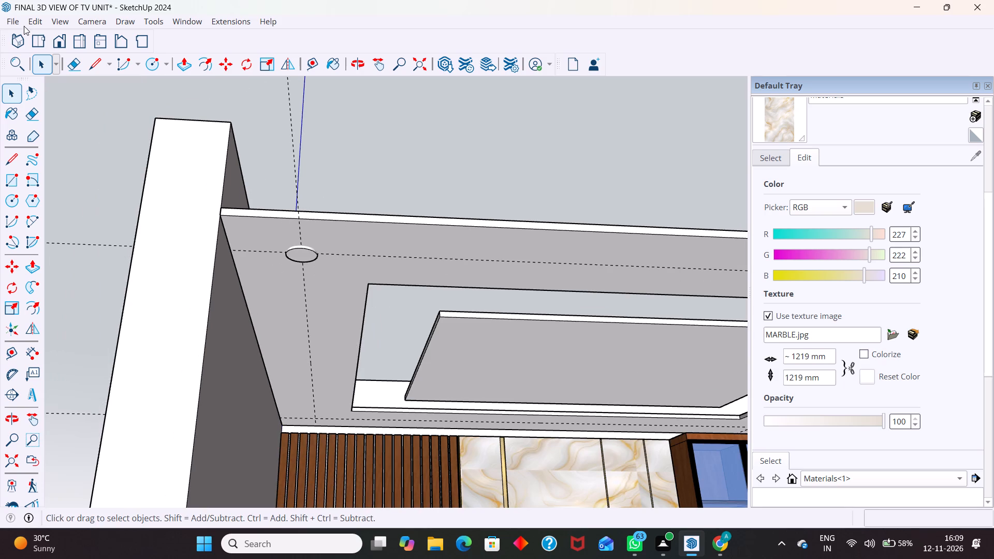
{"action": "left_click", "coordinate": [42, 17]}
{"action": "left_click", "coordinate": [82, 152]}
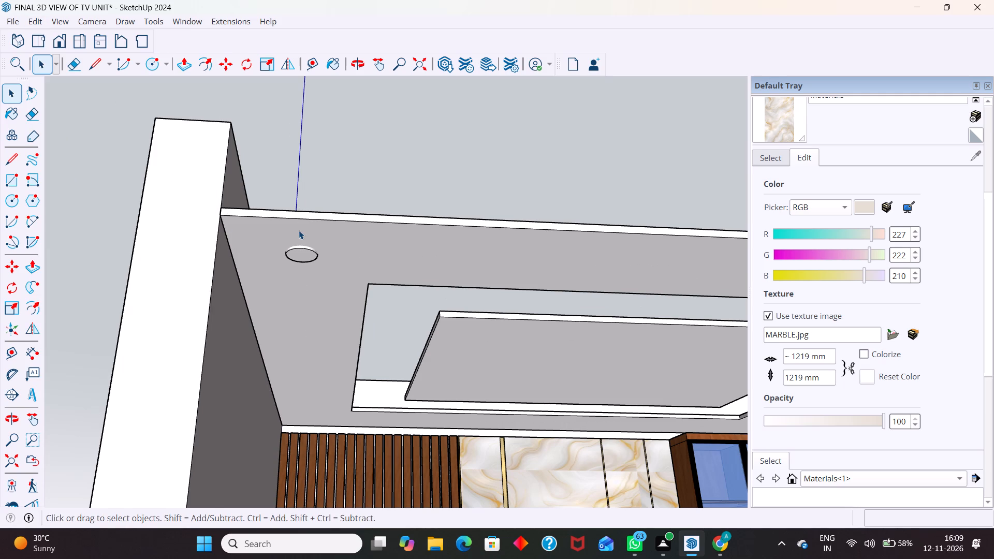
Select the false ceiling group and enable the Solid Tools set.
{"action": "scroll", "coordinate": [294, 256], "scroll_direction": "down", "scroll_amount": 7}
{"action": "left_click", "coordinate": [393, 242]}
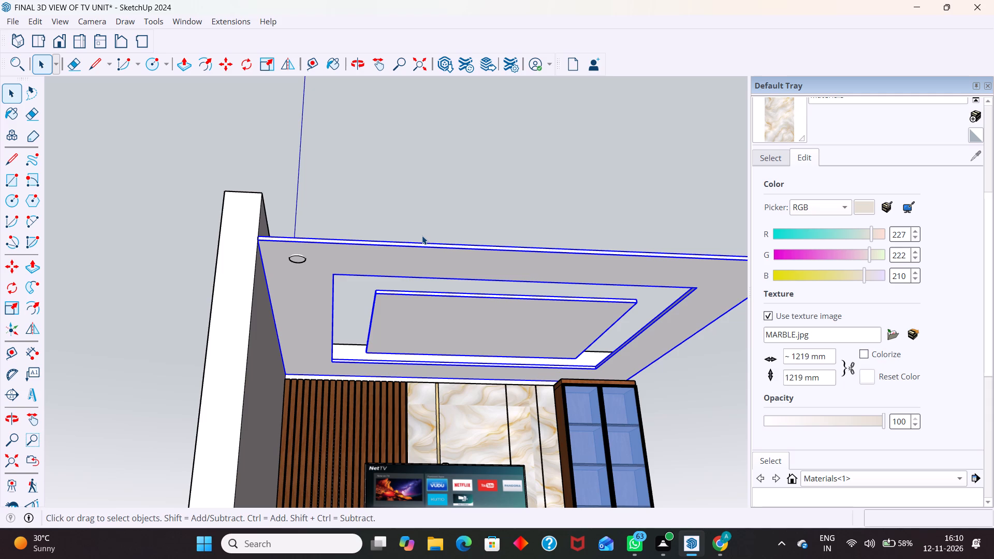
{"action": "middle_click_drag", "start_coordinate": [492, 204], "coordinate": [446, 401]}
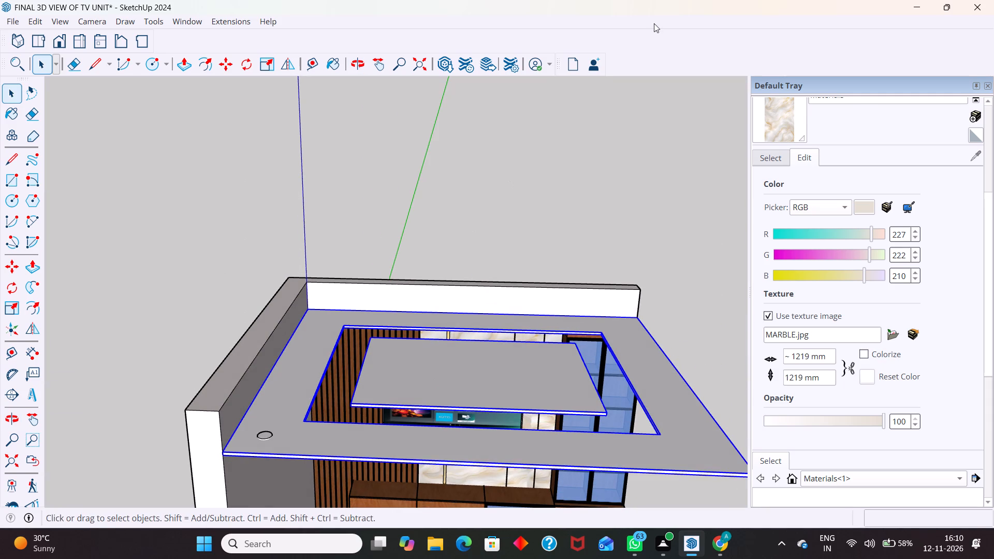
{"action": "right_click", "coordinate": [655, 27]}
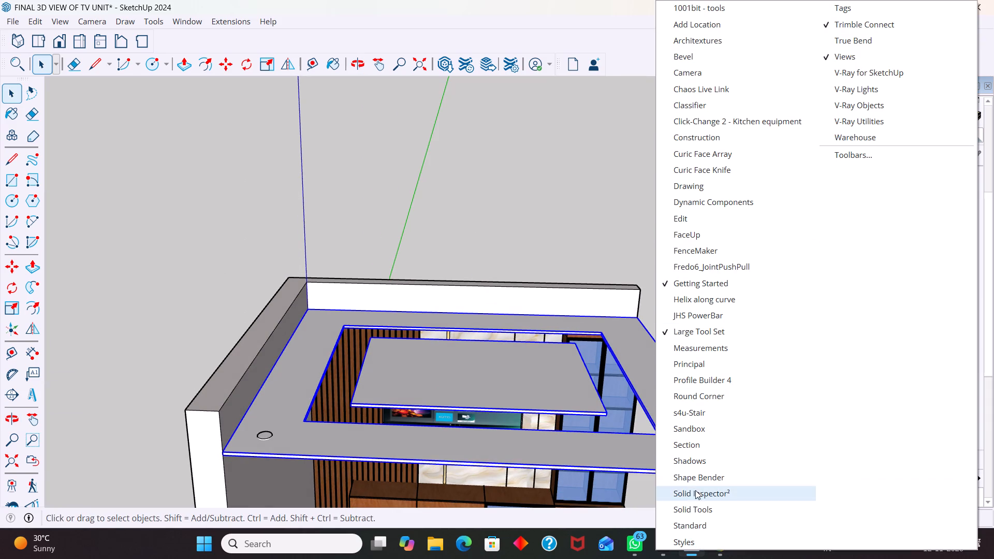
{"action": "left_click", "coordinate": [682, 509]}
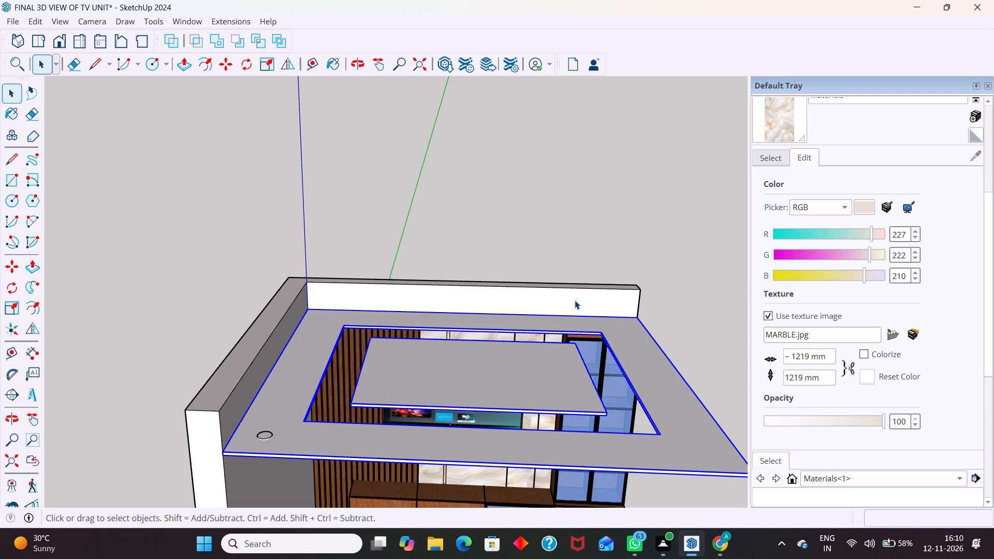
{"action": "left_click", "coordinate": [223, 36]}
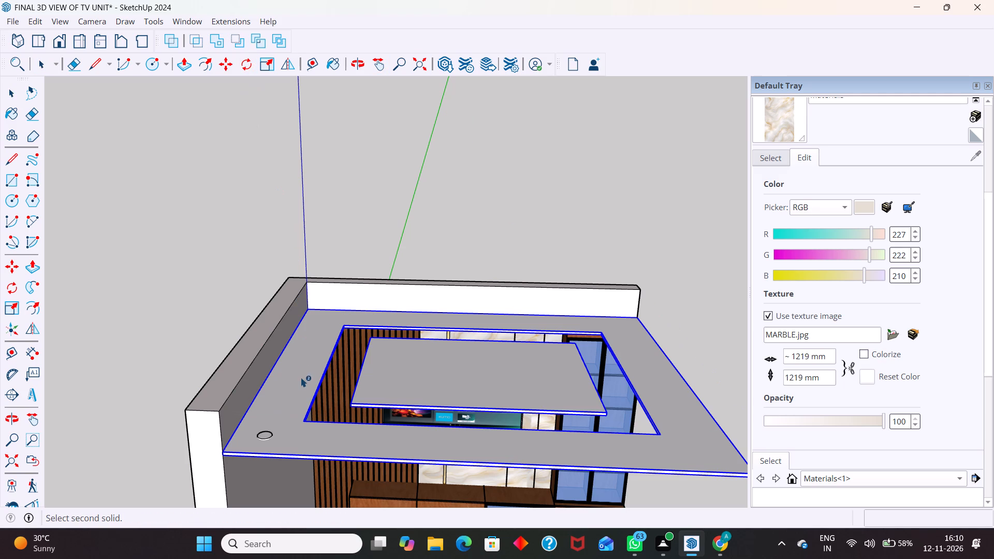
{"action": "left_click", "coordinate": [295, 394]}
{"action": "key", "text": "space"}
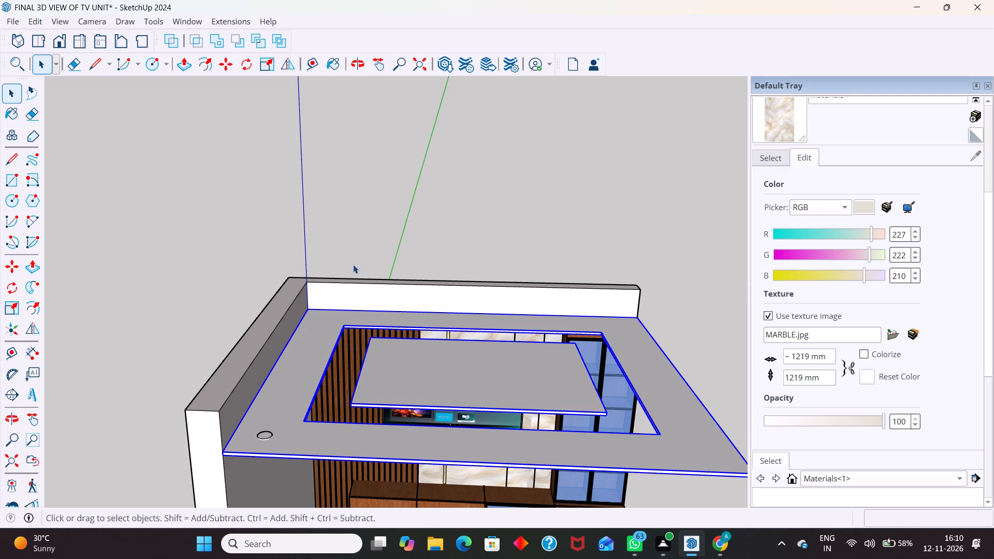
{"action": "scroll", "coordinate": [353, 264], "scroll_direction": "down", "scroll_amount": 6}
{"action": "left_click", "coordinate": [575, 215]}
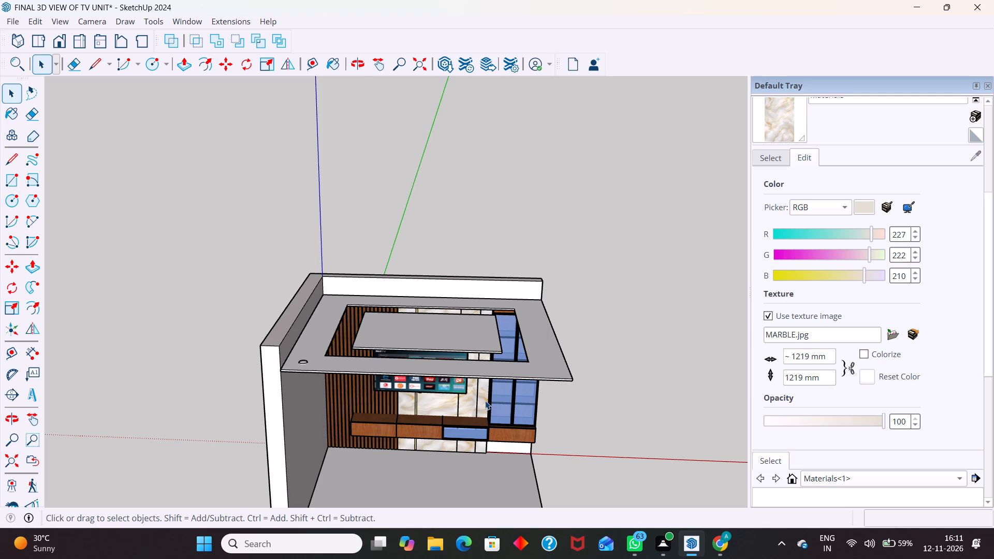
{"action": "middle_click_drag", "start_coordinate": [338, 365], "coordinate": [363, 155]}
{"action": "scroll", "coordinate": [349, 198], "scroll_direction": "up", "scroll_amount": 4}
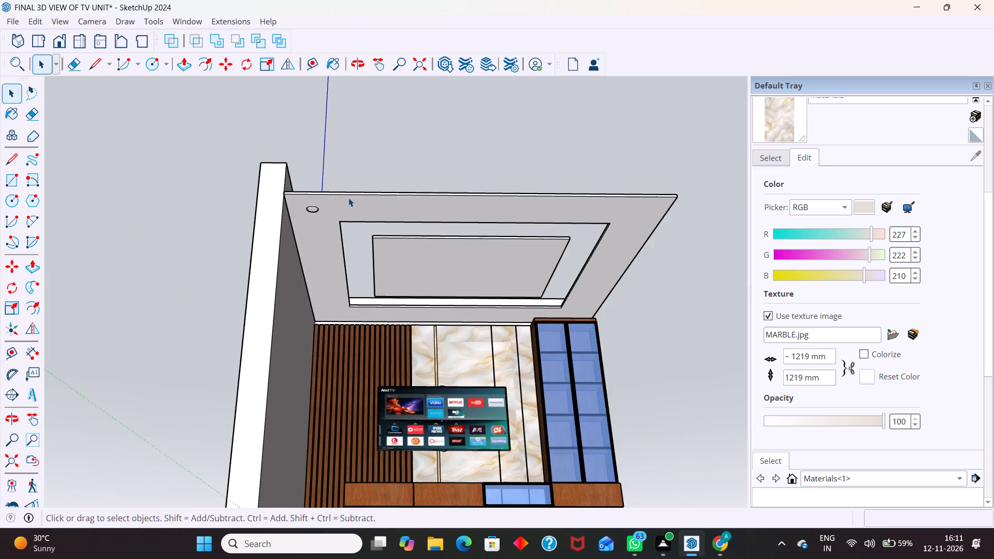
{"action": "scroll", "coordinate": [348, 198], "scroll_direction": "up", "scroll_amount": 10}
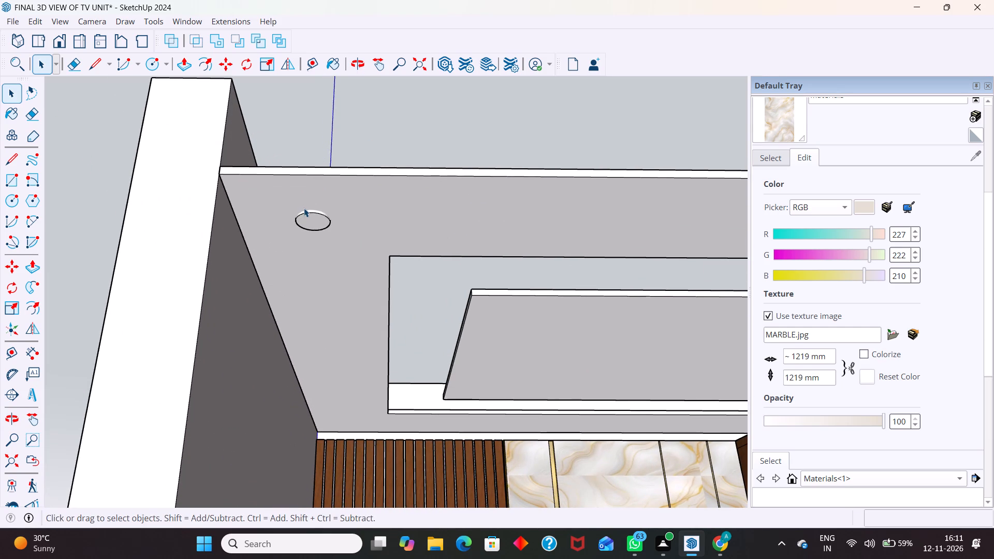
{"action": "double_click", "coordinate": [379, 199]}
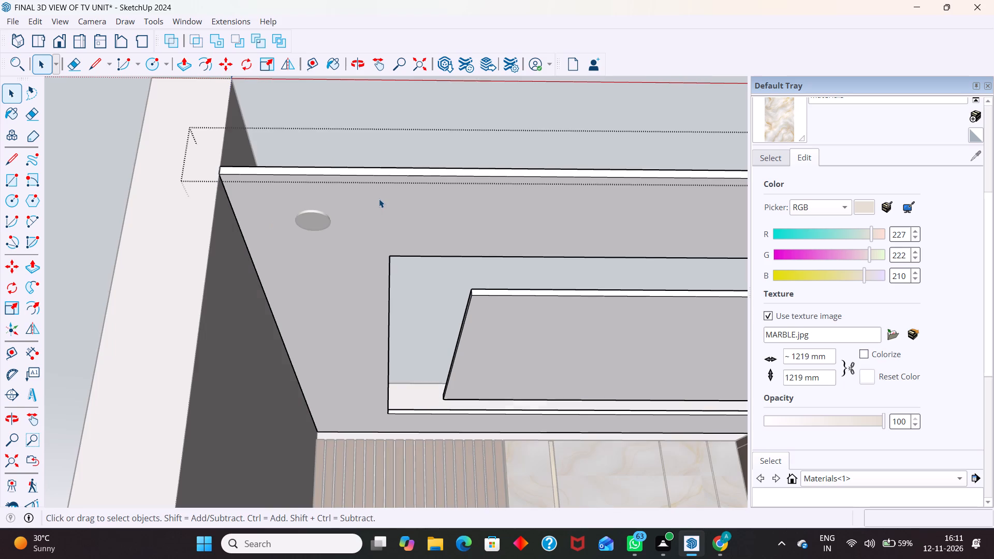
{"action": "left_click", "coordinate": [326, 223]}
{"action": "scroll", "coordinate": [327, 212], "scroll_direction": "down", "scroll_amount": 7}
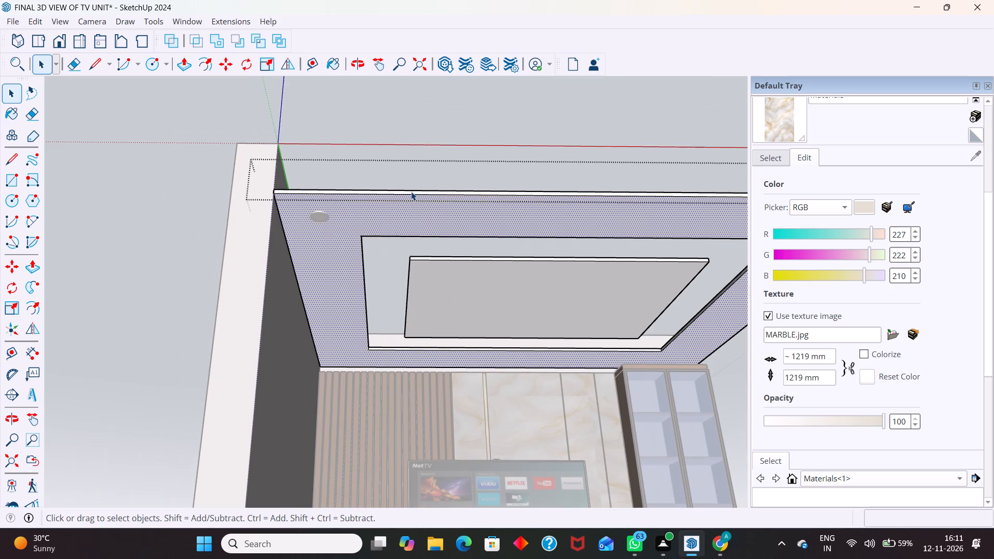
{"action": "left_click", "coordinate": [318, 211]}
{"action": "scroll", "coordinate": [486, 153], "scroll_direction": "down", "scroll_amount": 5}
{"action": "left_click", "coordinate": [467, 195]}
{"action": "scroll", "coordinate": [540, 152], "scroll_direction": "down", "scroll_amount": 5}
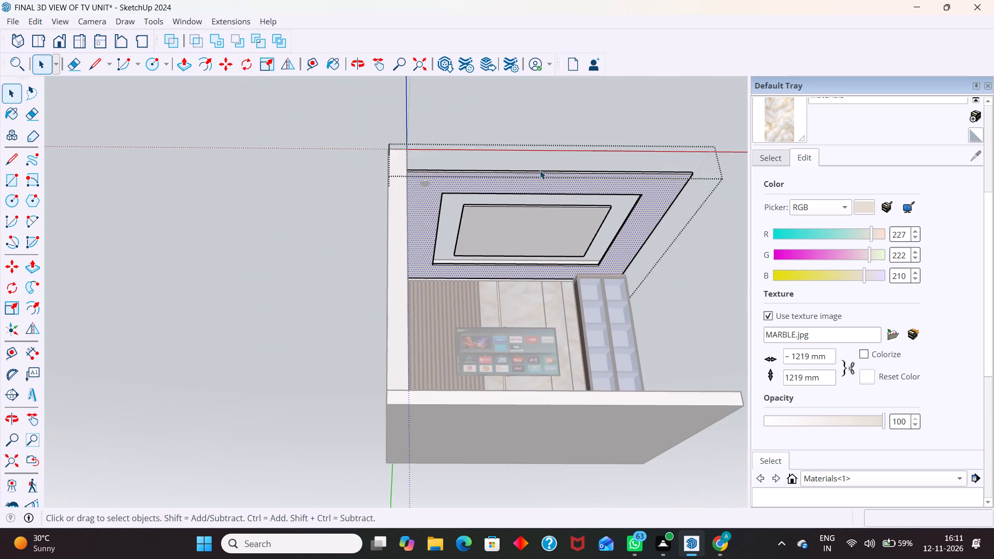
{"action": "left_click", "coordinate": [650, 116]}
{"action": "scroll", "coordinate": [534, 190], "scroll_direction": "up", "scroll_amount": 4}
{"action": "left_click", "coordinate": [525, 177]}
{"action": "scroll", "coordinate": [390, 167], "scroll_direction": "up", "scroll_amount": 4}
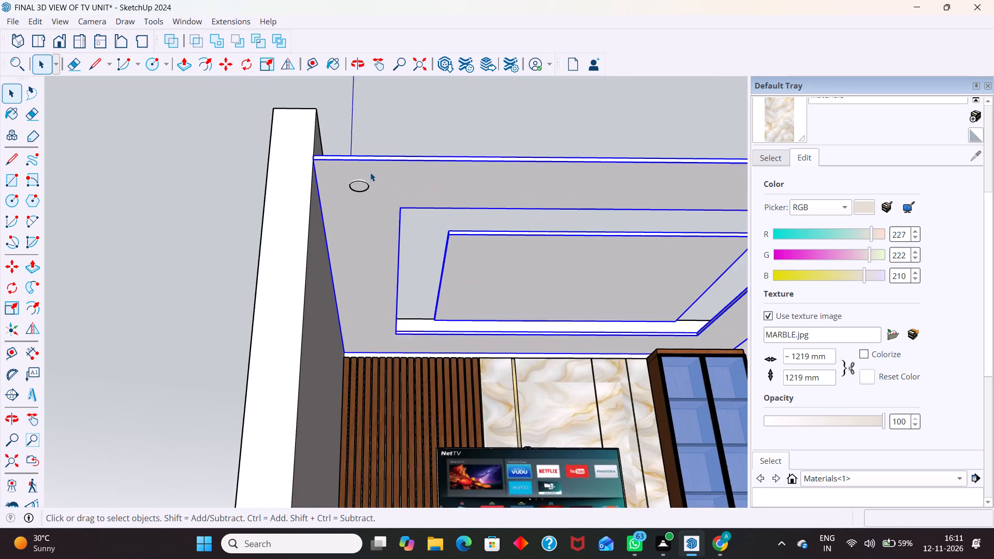
Inside the cylinder group, copy the whole cylinder about 3025 mm along the red axis to the ceiling's opposite corner.
{"action": "scroll", "coordinate": [370, 172], "scroll_direction": "up", "scroll_amount": 4}
{"action": "double_click", "coordinate": [358, 185]}
{"action": "scroll", "coordinate": [304, 207], "scroll_direction": "down", "scroll_amount": 8}
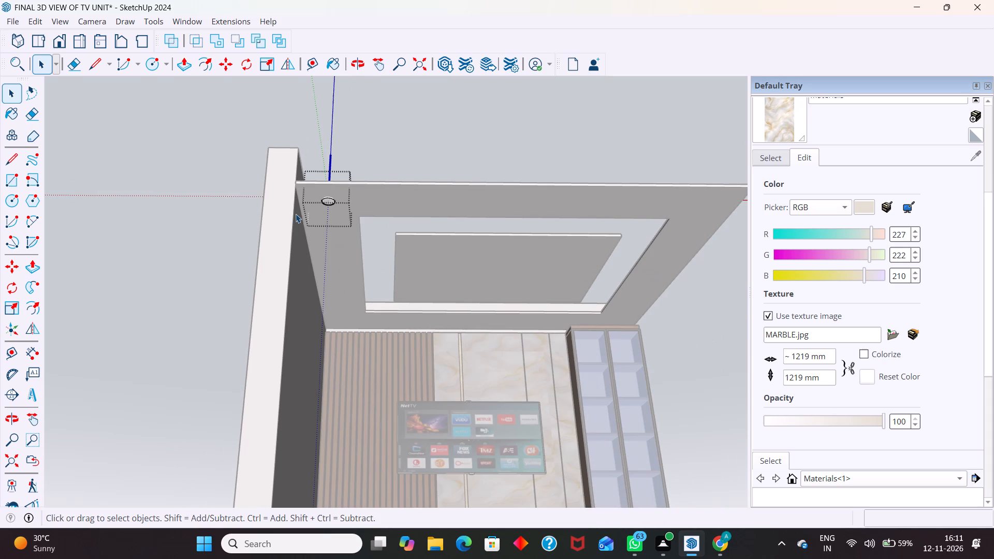
{"action": "left_click", "coordinate": [330, 202]}
{"action": "scroll", "coordinate": [341, 187], "scroll_direction": "up", "scroll_amount": 4}
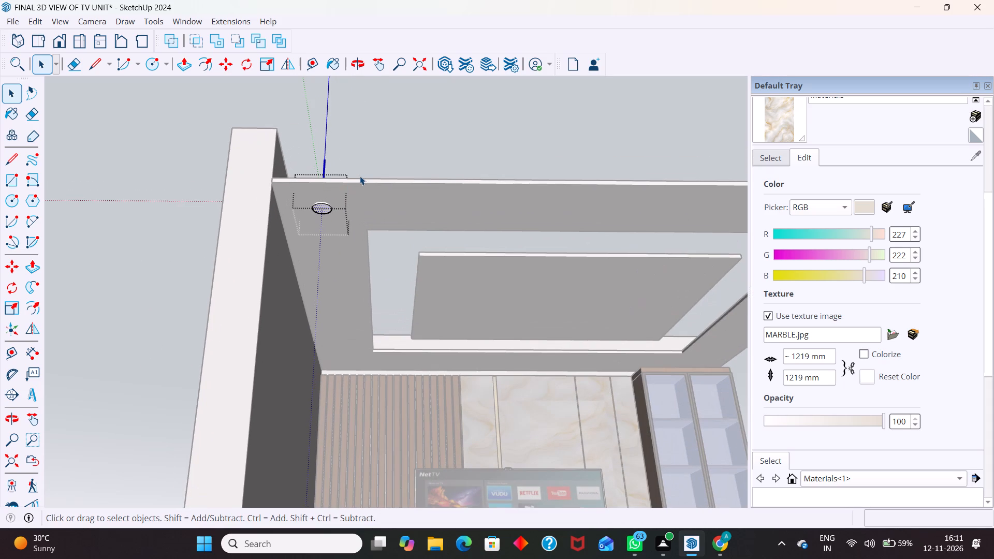
{"action": "scroll", "coordinate": [308, 192], "scroll_direction": "up", "scroll_amount": 9}
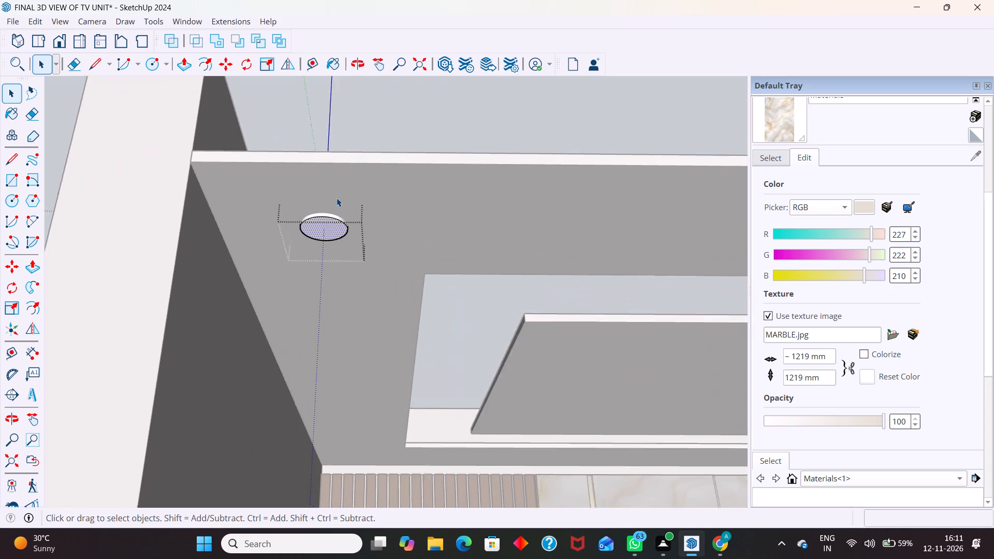
{"action": "scroll", "coordinate": [337, 198], "scroll_direction": "up", "scroll_amount": 1}
{"action": "triple_click", "coordinate": [337, 236]}
{"action": "scroll", "coordinate": [254, 224], "scroll_direction": "down", "scroll_amount": 9}
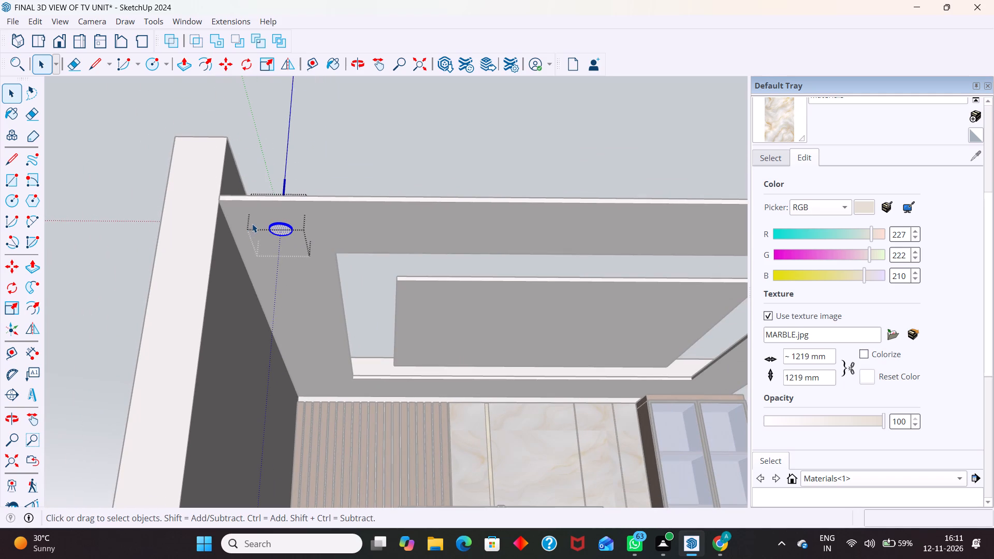
{"action": "key", "text": "m"}
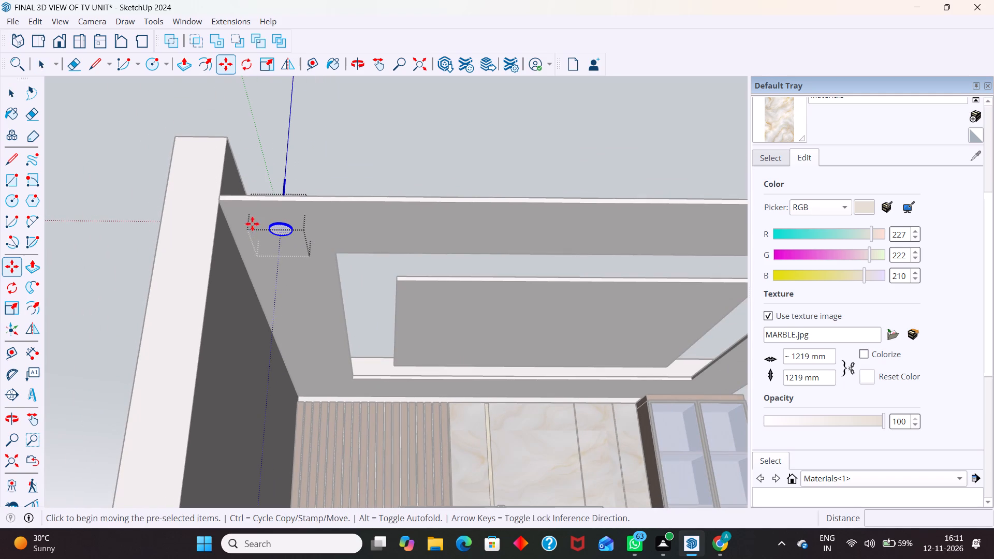
{"action": "scroll", "coordinate": [282, 228], "scroll_direction": "up", "scroll_amount": 7}
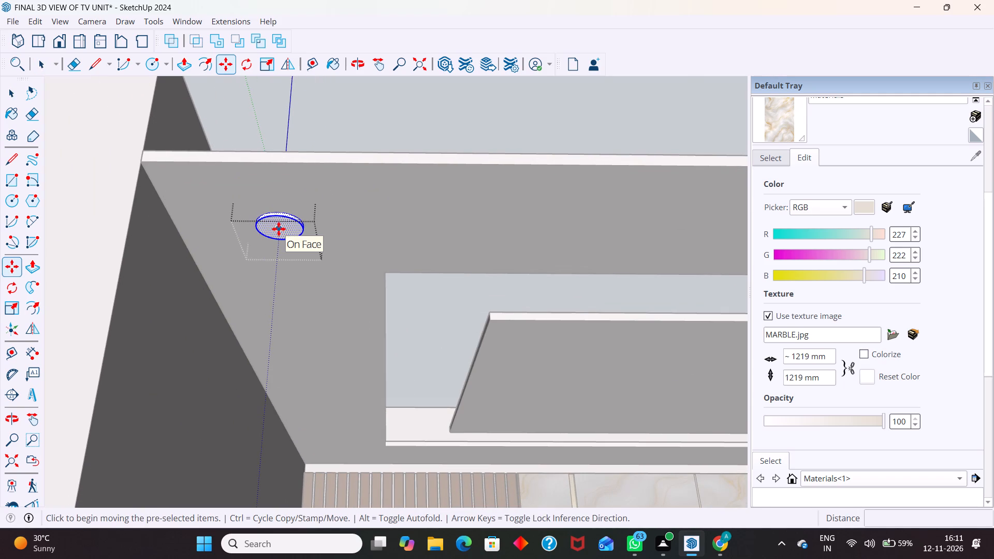
{"action": "scroll", "coordinate": [277, 229], "scroll_direction": "up", "scroll_amount": 13}
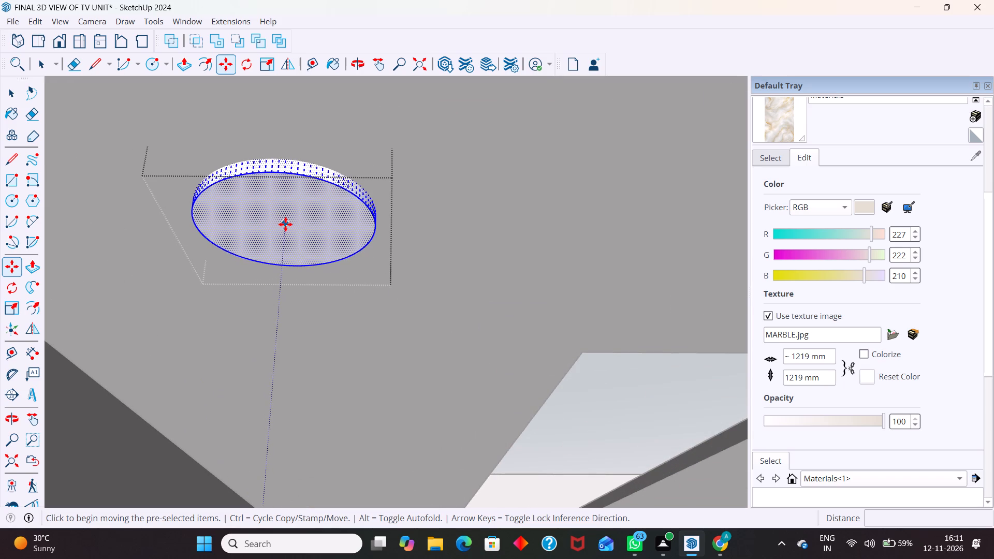
{"action": "left_click", "coordinate": [285, 224]}
{"action": "scroll", "coordinate": [304, 234], "scroll_direction": "down", "scroll_amount": 3}
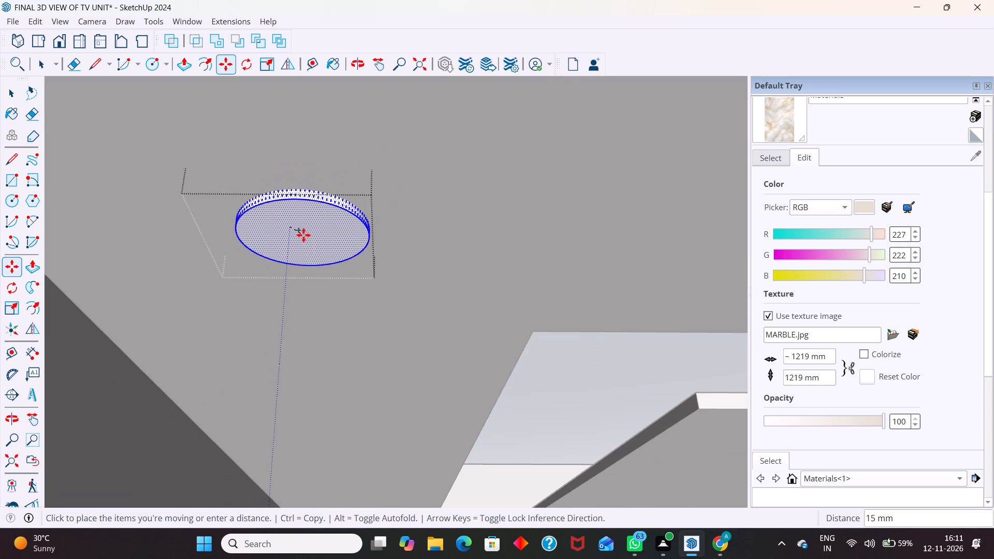
{"action": "scroll", "coordinate": [297, 237], "scroll_direction": "down", "scroll_amount": 17}
{"action": "scroll", "coordinate": [291, 240], "scroll_direction": "down", "scroll_amount": 10}
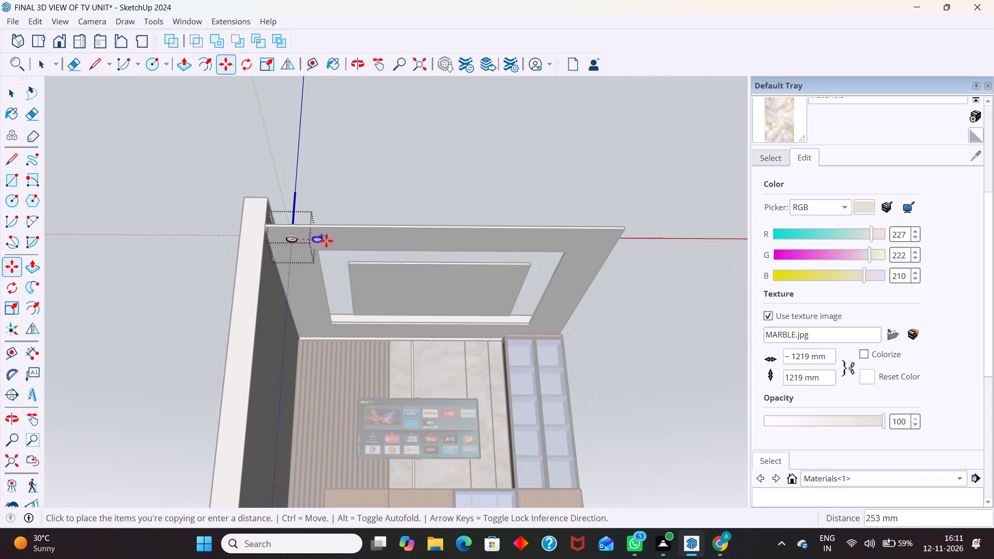
{"action": "scroll", "coordinate": [642, 245], "scroll_direction": "up", "scroll_amount": 4}
{"action": "scroll", "coordinate": [582, 259], "scroll_direction": "up", "scroll_amount": 4}
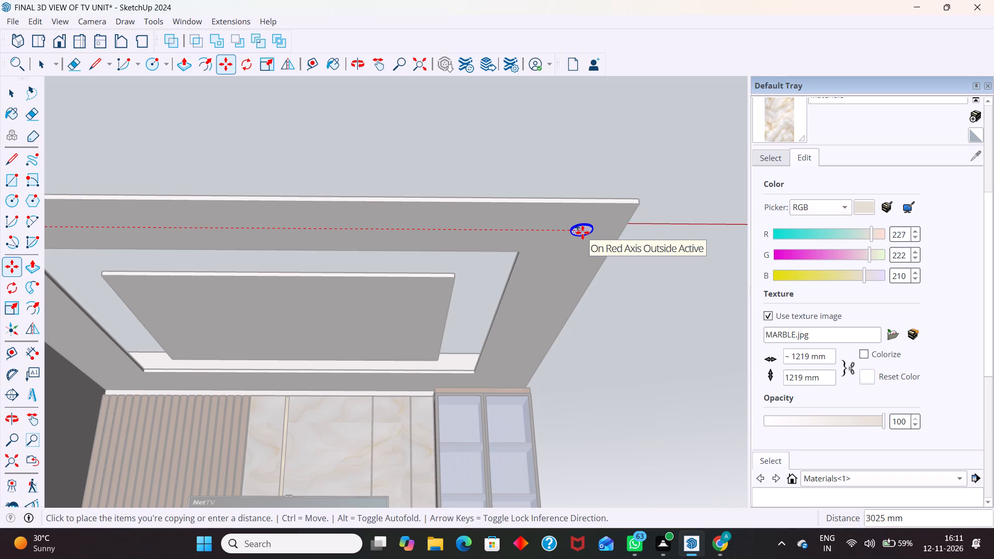
{"action": "left_click", "coordinate": [582, 232]}
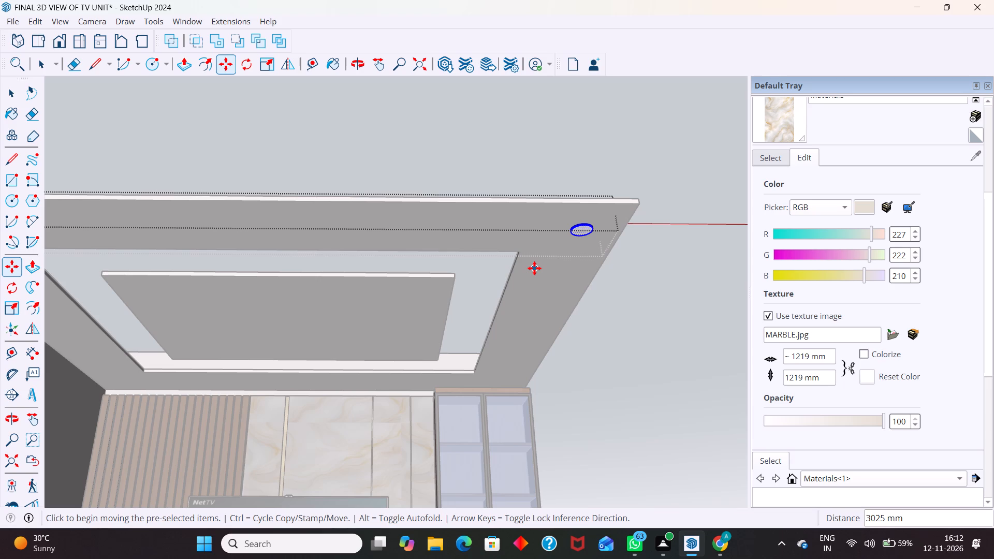
Divide the copy distance by 3 to make an evenly spaced row of four cylinders along the ceiling's front edge.
{"action": "key", "text": "slash"}
{"action": "key", "text": "3"}
{"action": "key", "text": "Return"}
{"action": "key", "text": "space"}
{"action": "scroll", "coordinate": [650, 198], "scroll_direction": "down", "scroll_amount": 11}
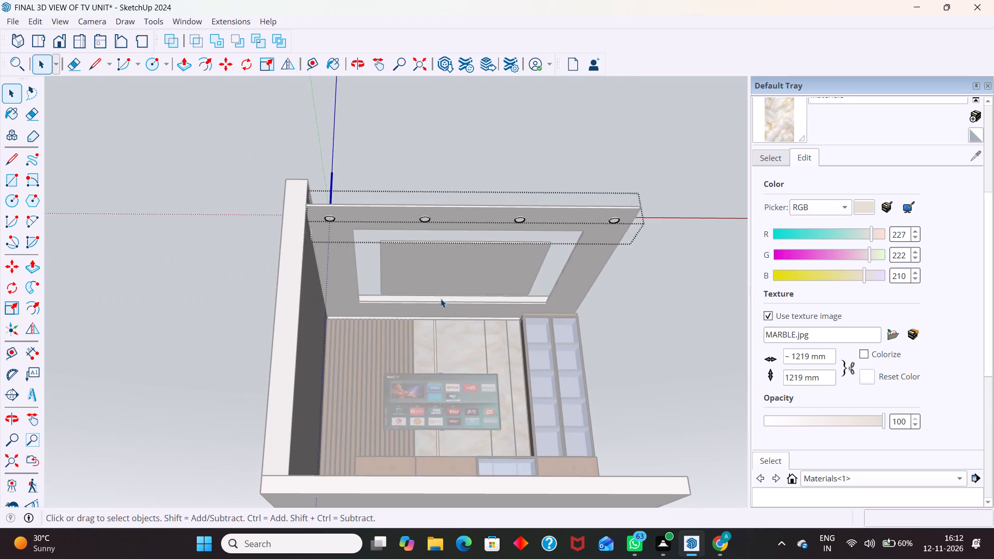
Copy the row of four cylinders about 2453 mm along the green axis to the ceiling edge above the TV wall.
{"action": "middle_click_drag", "start_coordinate": [418, 236], "coordinate": [435, 128]}
{"action": "scroll", "coordinate": [631, 197], "scroll_direction": "up", "scroll_amount": 1}
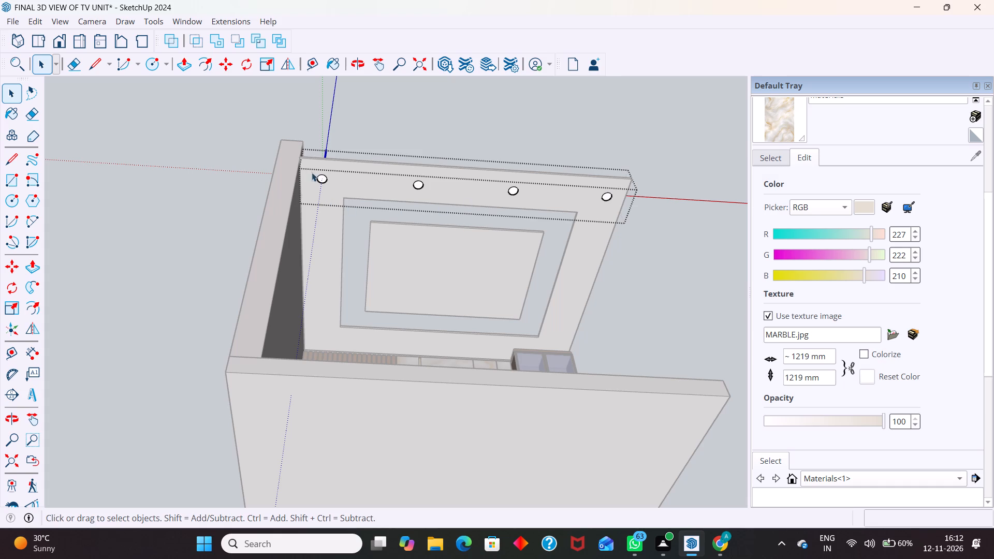
{"action": "left_click_drag", "start_coordinate": [312, 171], "coordinate": [607, 212]}
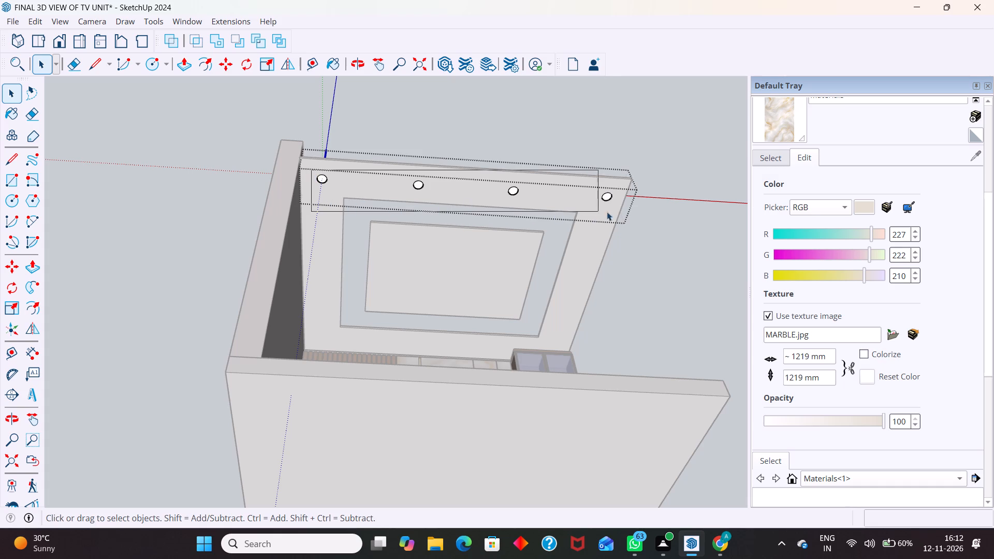
{"action": "left_click_drag", "start_coordinate": [607, 212], "coordinate": [618, 213]}
{"action": "key", "text": "m"}
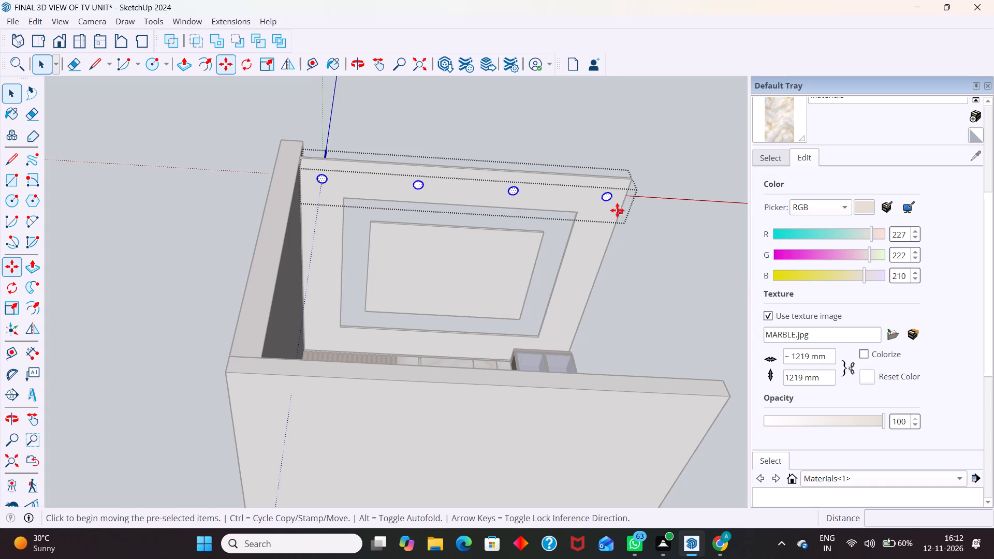
{"action": "middle_click_drag", "start_coordinate": [603, 302], "coordinate": [595, 342]}
{"action": "scroll", "coordinate": [284, 264], "scroll_direction": "up", "scroll_amount": 1}
{"action": "middle_click_drag", "start_coordinate": [293, 354], "coordinate": [292, 381]}
{"action": "scroll", "coordinate": [301, 137], "scroll_direction": "up", "scroll_amount": 4}
{"action": "scroll", "coordinate": [327, 212], "scroll_direction": "up", "scroll_amount": 3}
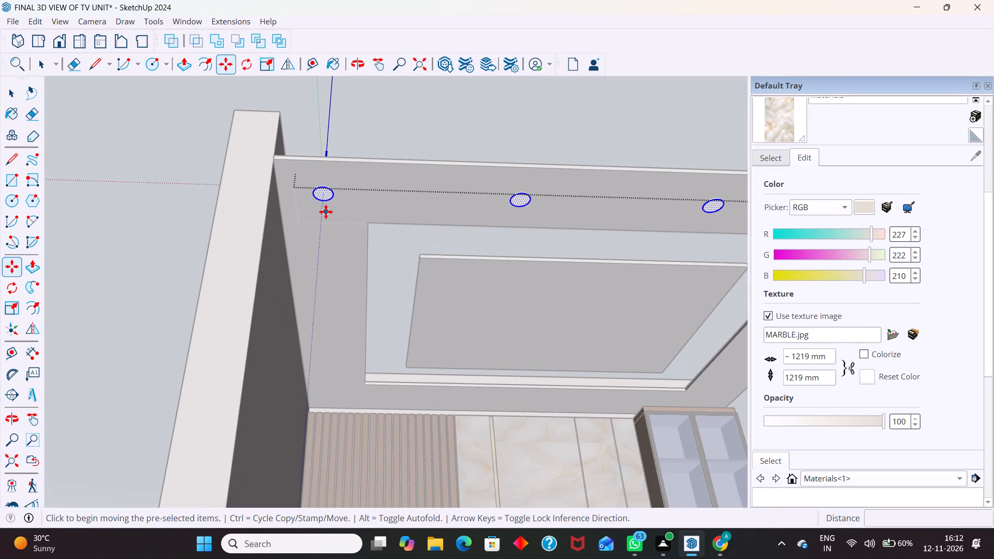
{"action": "left_click", "coordinate": [322, 195]}
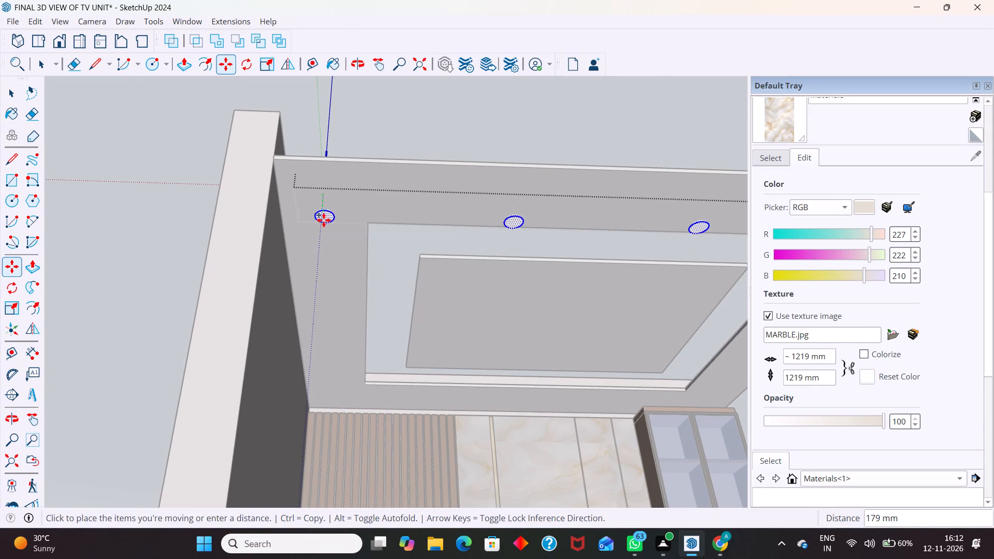
{"action": "left_click", "coordinate": [339, 398]}
Divide the row's copy distance by 3 to fill in evenly spaced rows of cylinders between the two ceiling edges.
{"action": "scroll", "coordinate": [359, 349], "scroll_direction": "down", "scroll_amount": 3}
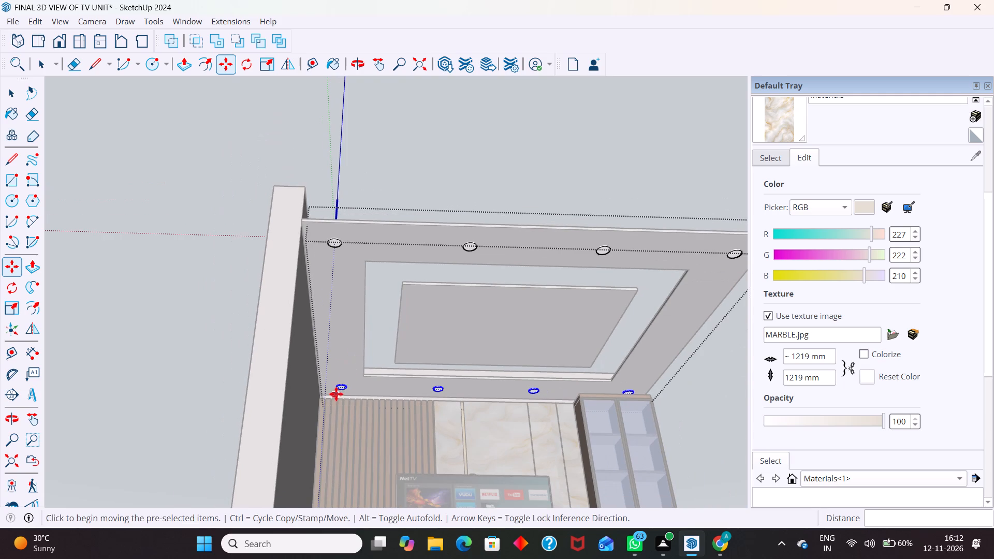
{"action": "scroll", "coordinate": [338, 392], "scroll_direction": "up", "scroll_amount": 4}
{"action": "scroll", "coordinate": [335, 295], "scroll_direction": "down", "scroll_amount": 5}
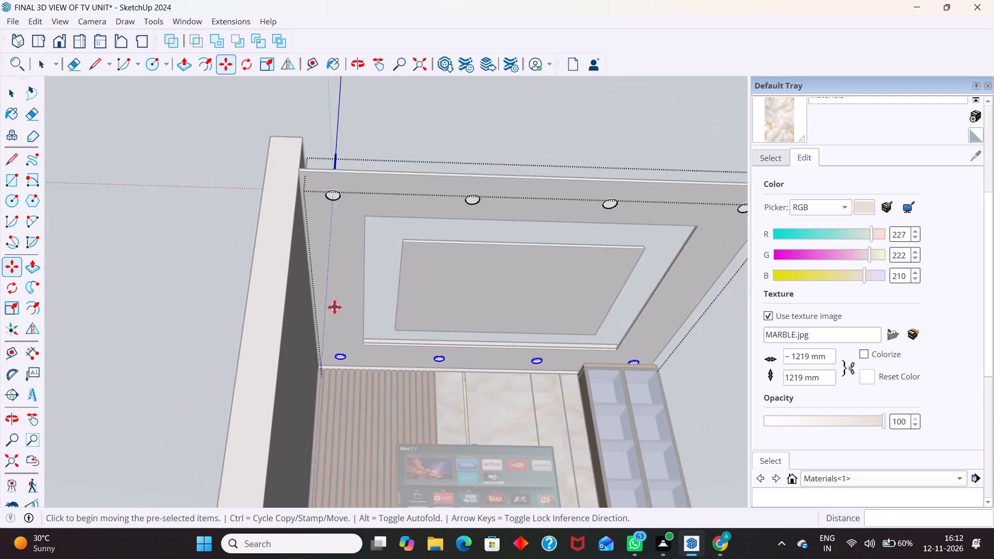
{"action": "scroll", "coordinate": [334, 307], "scroll_direction": "down", "scroll_amount": 2}
{"action": "middle_click_drag", "start_coordinate": [450, 262], "coordinate": [306, 475]}
{"action": "scroll", "coordinate": [450, 271], "scroll_direction": "down", "scroll_amount": 1}
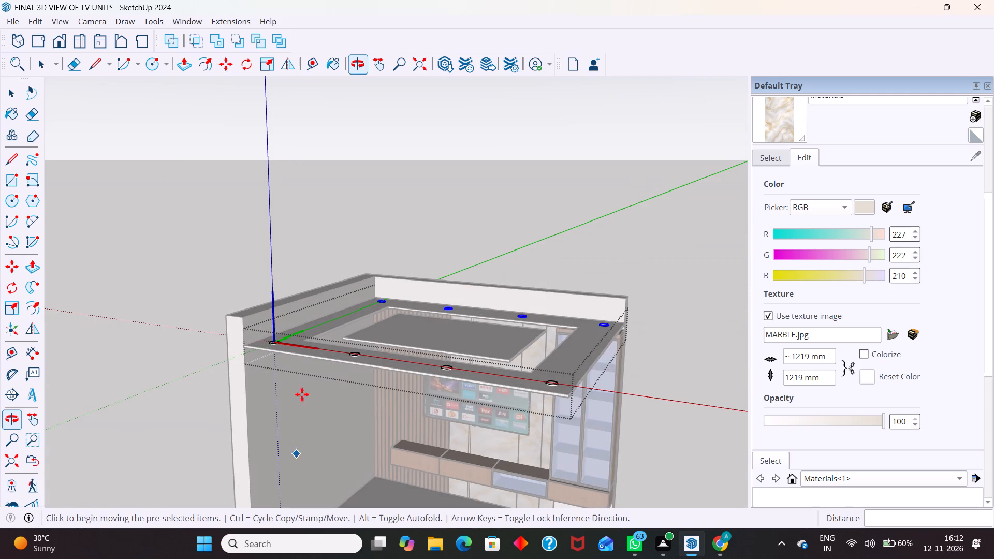
{"action": "middle_click_drag", "start_coordinate": [420, 315], "coordinate": [562, 113]}
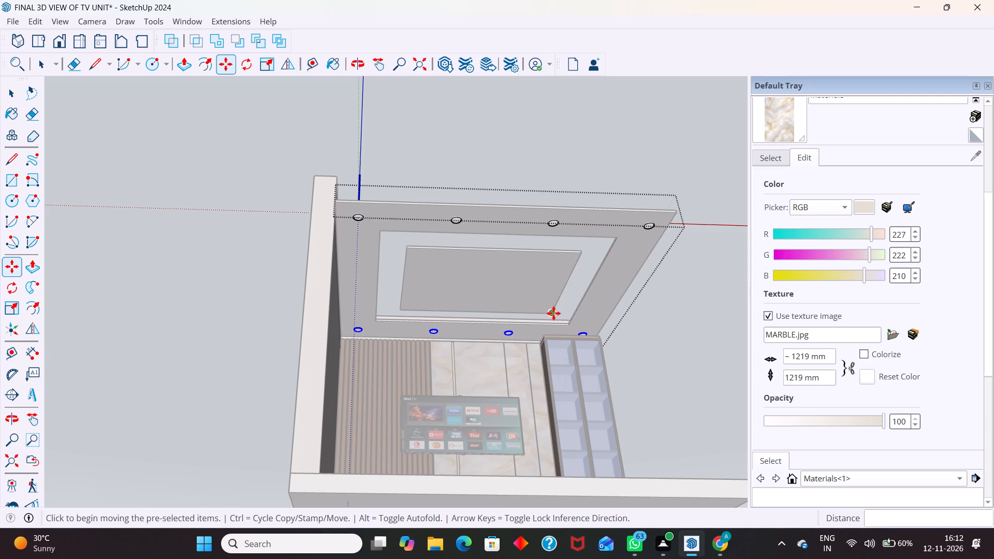
{"action": "key", "text": "slash"}
{"action": "key", "text": "3"}
{"action": "key", "text": "Return"}
{"action": "key", "text": "space"}
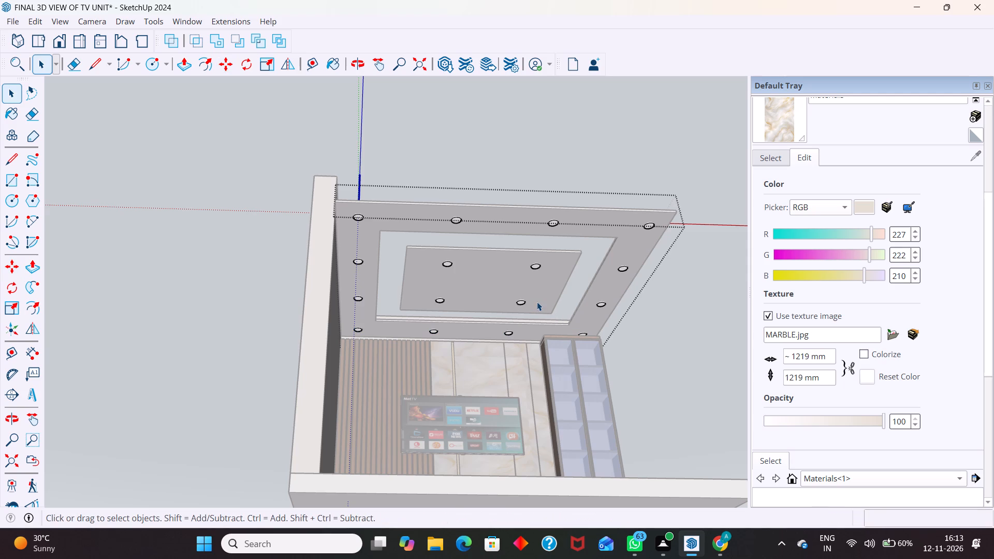
Delete the four cylinders on the central ceiling panel, keeping only those around the outer border.
{"action": "scroll", "coordinate": [494, 260], "scroll_direction": "up", "scroll_amount": 4}
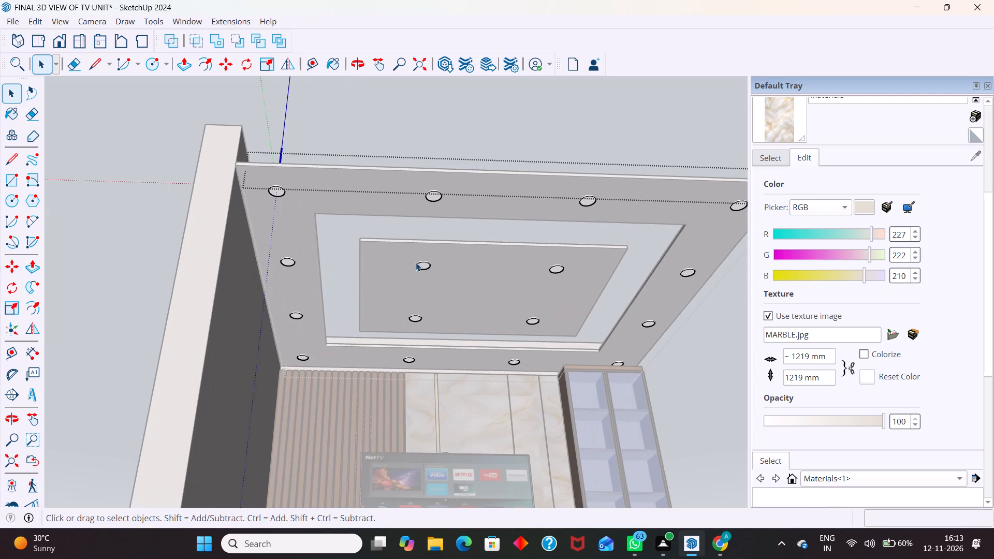
{"action": "left_click_drag", "start_coordinate": [407, 249], "coordinate": [569, 344]}
{"action": "key", "text": "Delete"}
{"action": "scroll", "coordinate": [363, 273], "scroll_direction": "down", "scroll_amount": 2}
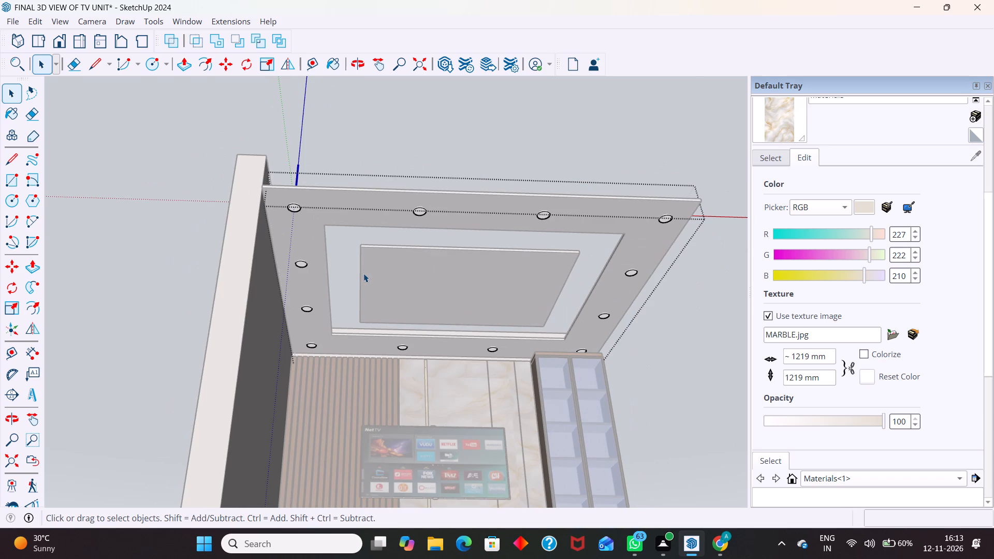
{"action": "scroll", "coordinate": [258, 266], "scroll_direction": "down", "scroll_amount": 4}
{"action": "scroll", "coordinate": [443, 315], "scroll_direction": "up", "scroll_amount": 6}
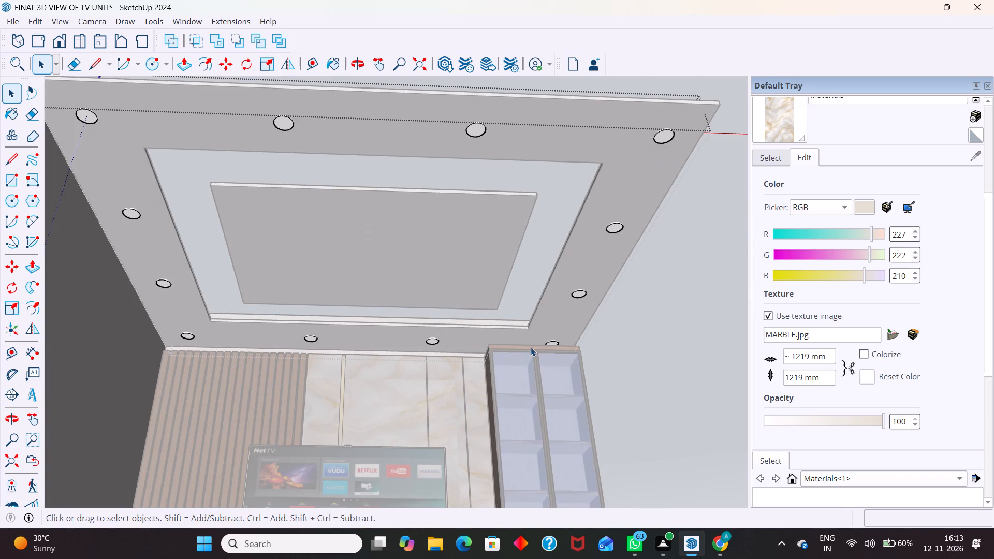
Delete the corner cylinder on the ceiling border directly above the glass-fronted cabinet.
{"action": "middle_click_drag", "start_coordinate": [540, 354], "coordinate": [449, 449]}
{"action": "scroll", "coordinate": [673, 308], "scroll_direction": "up", "scroll_amount": 16}
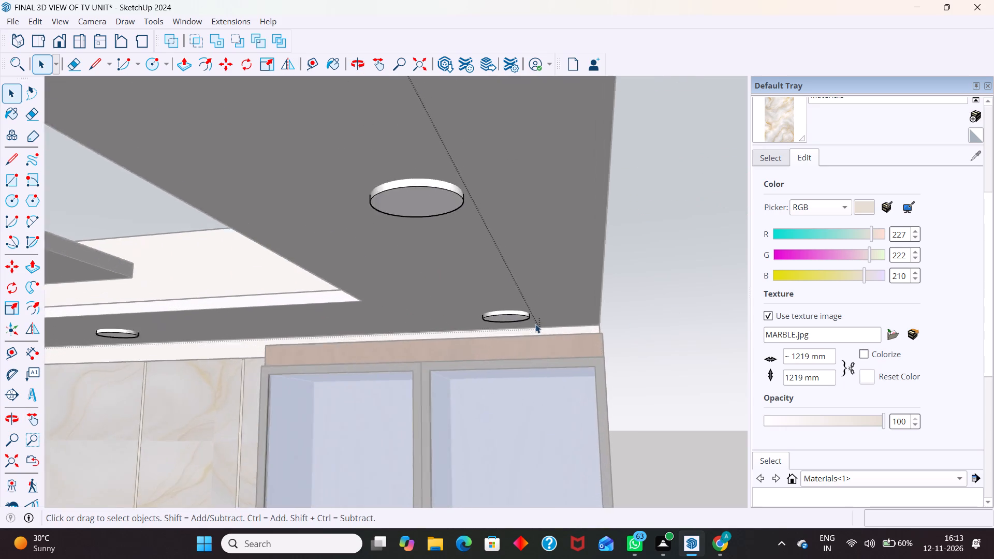
{"action": "scroll", "coordinate": [535, 324], "scroll_direction": "up", "scroll_amount": 2}
{"action": "left_click", "coordinate": [502, 312]}
{"action": "triple_click", "coordinate": [503, 312]}
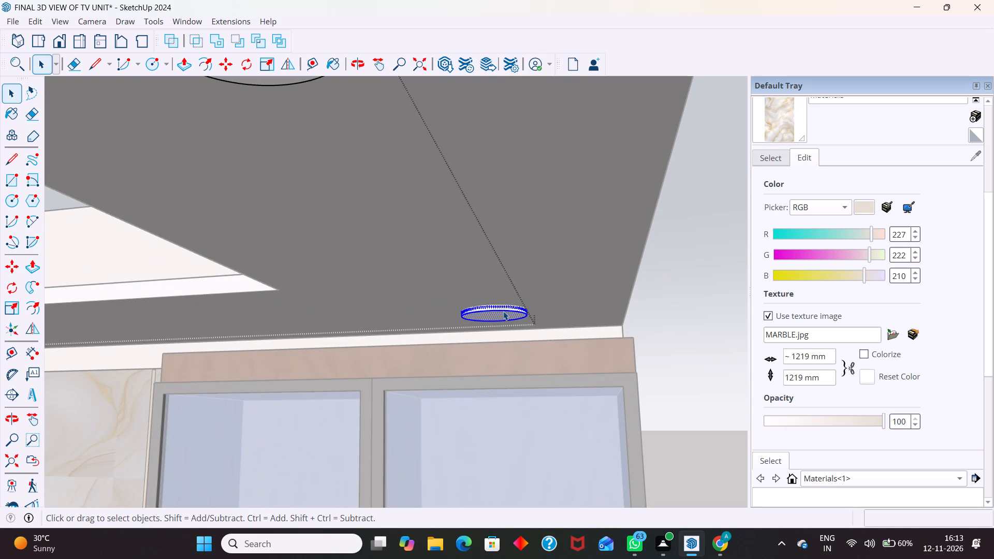
{"action": "key", "text": "Delete"}
Close the cylinder group for editing and check that the remaining ceiling cylinders select as one group.
{"action": "scroll", "coordinate": [504, 311], "scroll_direction": "down", "scroll_amount": 14}
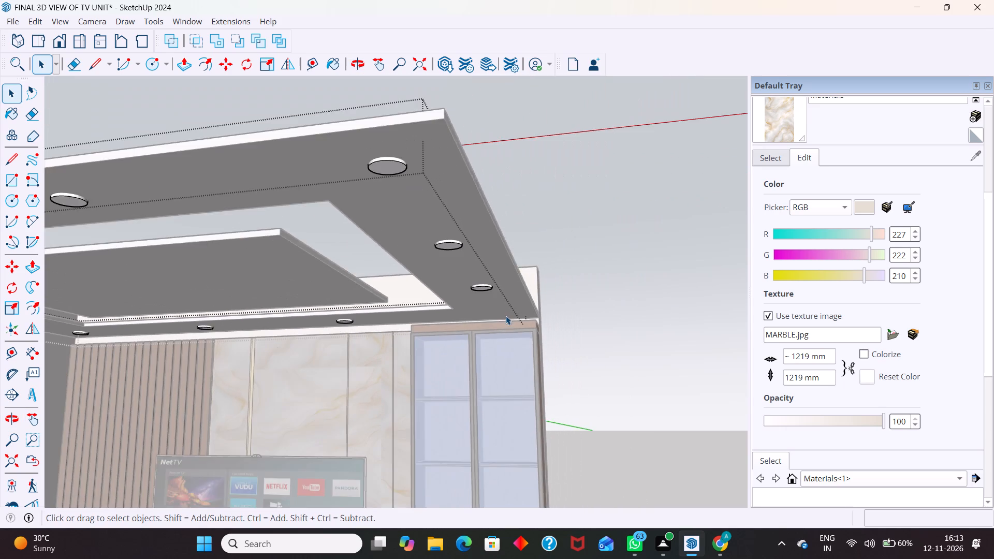
{"action": "scroll", "coordinate": [506, 316], "scroll_direction": "down", "scroll_amount": 4}
{"action": "middle_click_drag", "start_coordinate": [472, 320], "coordinate": [476, 348]}
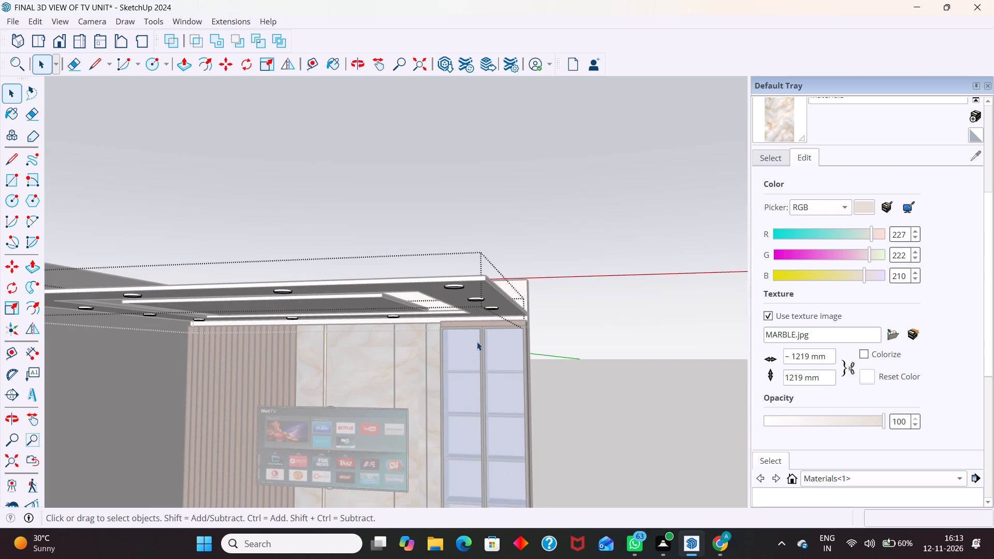
{"action": "scroll", "coordinate": [465, 304], "scroll_direction": "up", "scroll_amount": 2}
{"action": "left_click", "coordinate": [460, 280]}
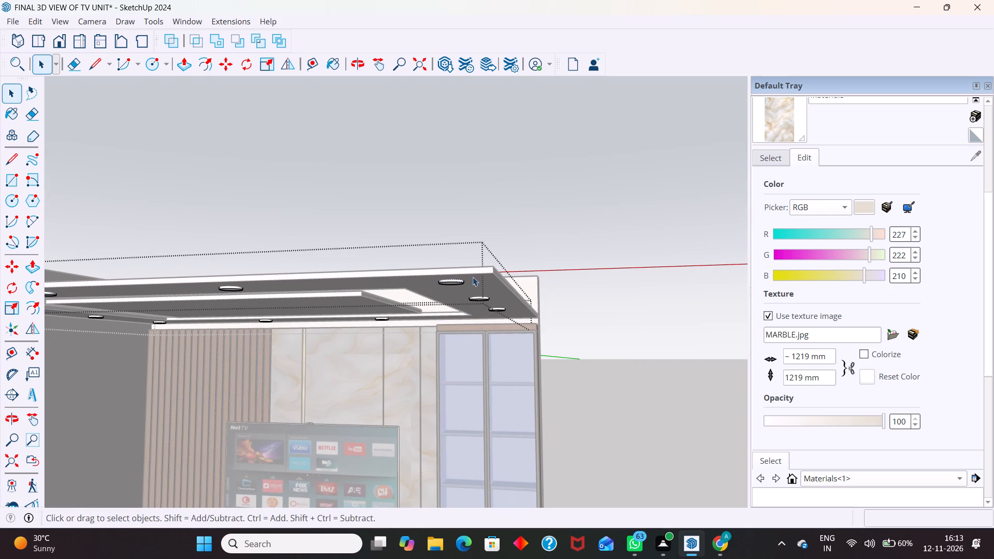
{"action": "scroll", "coordinate": [494, 264], "scroll_direction": "down", "scroll_amount": 6}
{"action": "middle_click_drag", "start_coordinate": [440, 251], "coordinate": [511, 114]}
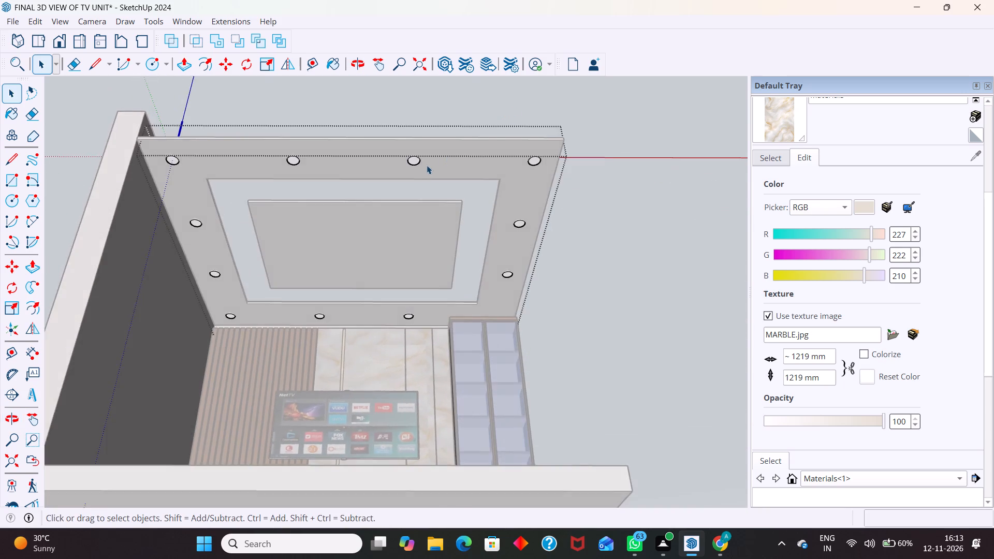
{"action": "scroll", "coordinate": [426, 165], "scroll_direction": "up", "scroll_amount": 3}
{"action": "left_click", "coordinate": [412, 158]}
{"action": "scroll", "coordinate": [591, 306], "scroll_direction": "down", "scroll_amount": 4}
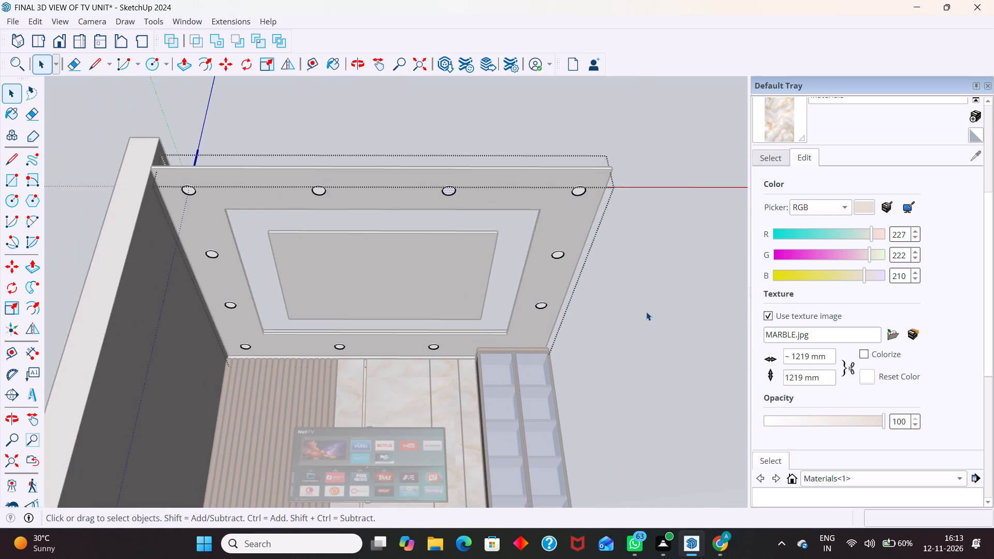
{"action": "left_click", "coordinate": [646, 310]}
{"action": "scroll", "coordinate": [391, 181], "scroll_direction": "up", "scroll_amount": 2}
{"action": "left_click", "coordinate": [459, 188]}
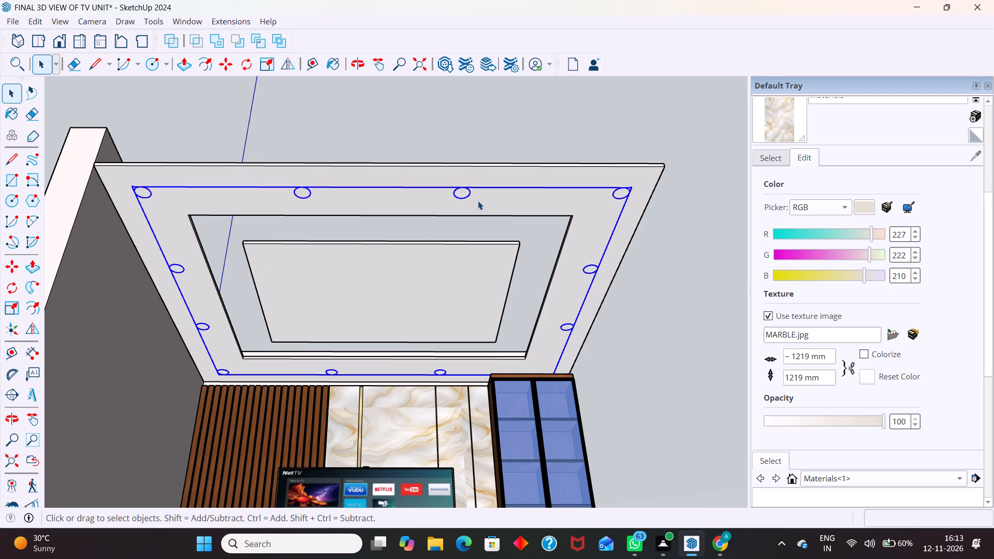
{"action": "scroll", "coordinate": [460, 233], "scroll_direction": "down", "scroll_amount": 5}
{"action": "left_click", "coordinate": [624, 298]}
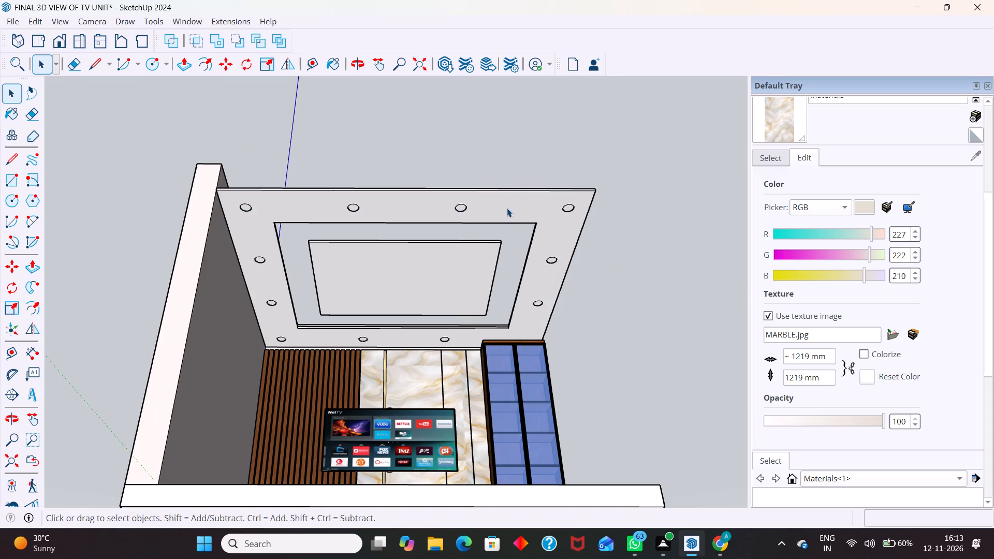
Subtract the cylinder group from the false ceiling to cut circular light holes around its border.
{"action": "middle_click_drag", "start_coordinate": [507, 213], "coordinate": [447, 417]}
{"action": "middle_click_drag", "start_coordinate": [261, 304], "coordinate": [278, 395]}
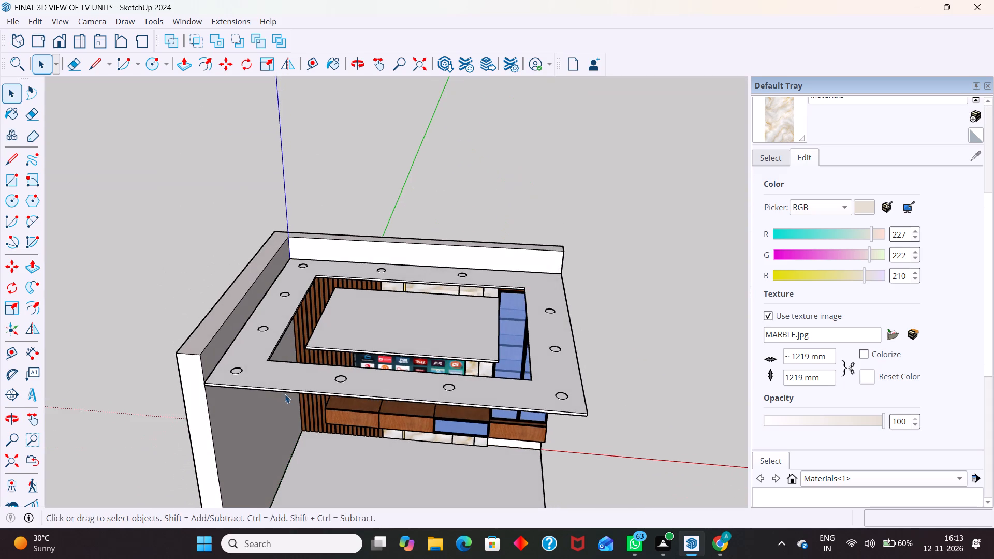
{"action": "middle_click_drag", "start_coordinate": [285, 394], "coordinate": [402, 161]}
{"action": "middle_click_drag", "start_coordinate": [359, 158], "coordinate": [241, 183]}
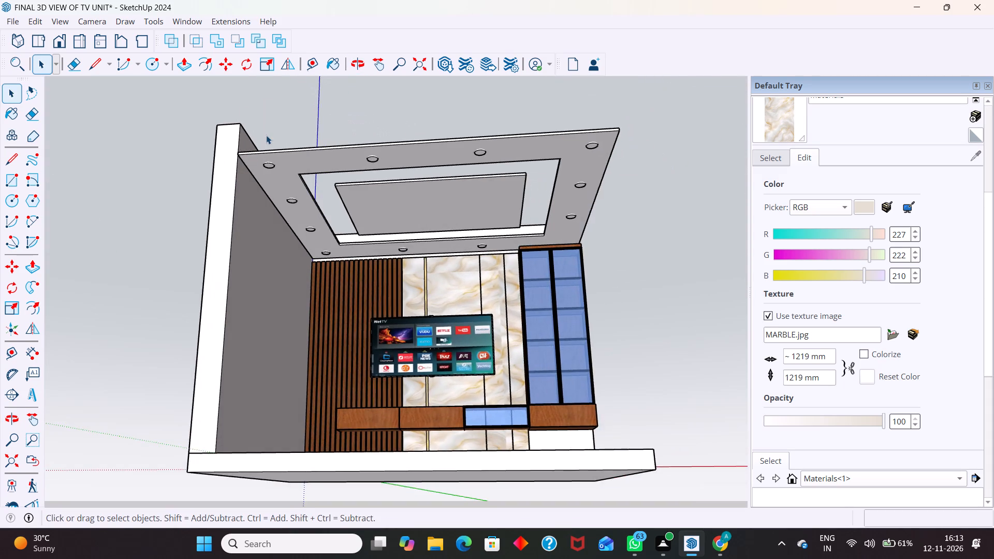
{"action": "scroll", "coordinate": [266, 135], "scroll_direction": "up", "scroll_amount": 1}
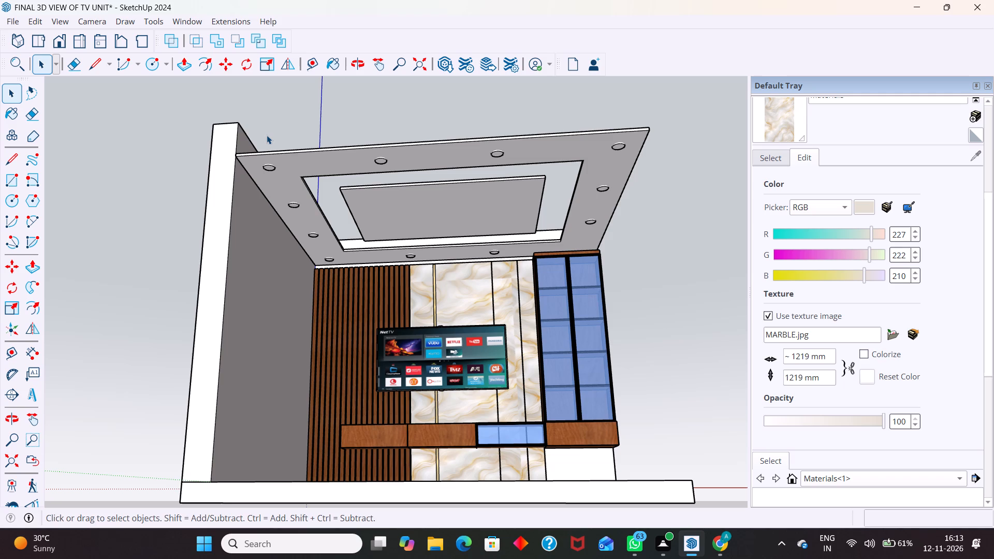
{"action": "left_click", "coordinate": [240, 46]}
{"action": "middle_click_drag", "start_coordinate": [388, 131], "coordinate": [378, 283]}
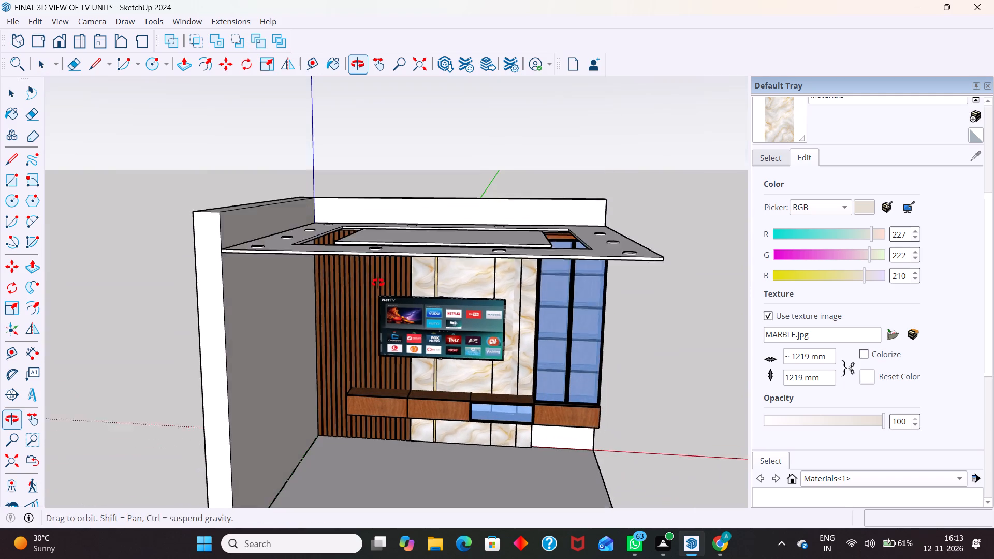
{"action": "middle_click_drag", "start_coordinate": [378, 283], "coordinate": [377, 285]}
{"action": "middle_click_drag", "start_coordinate": [303, 241], "coordinate": [301, 313]}
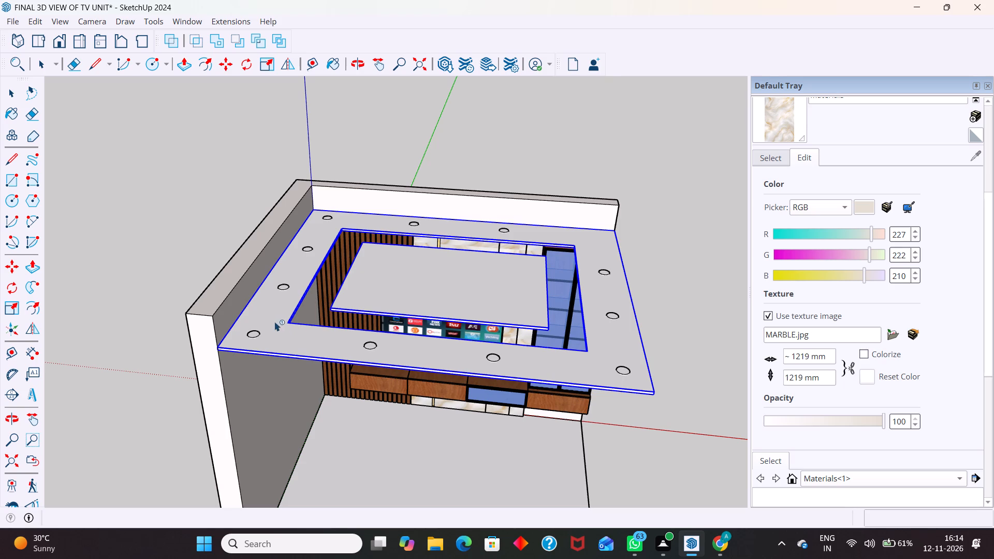
{"action": "scroll", "coordinate": [257, 332], "scroll_direction": "up", "scroll_amount": 13}
{"action": "left_click", "coordinate": [250, 328]}
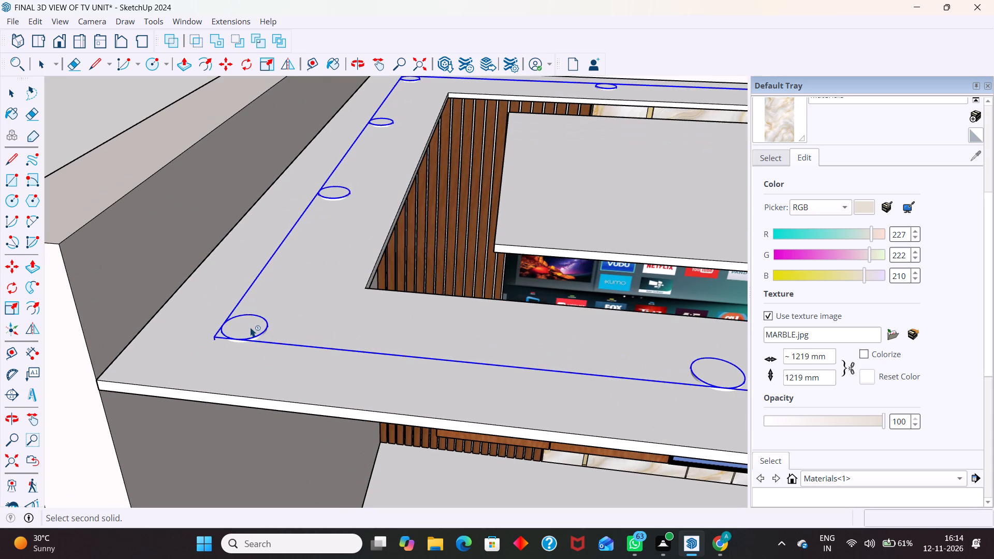
{"action": "left_click", "coordinate": [305, 325]}
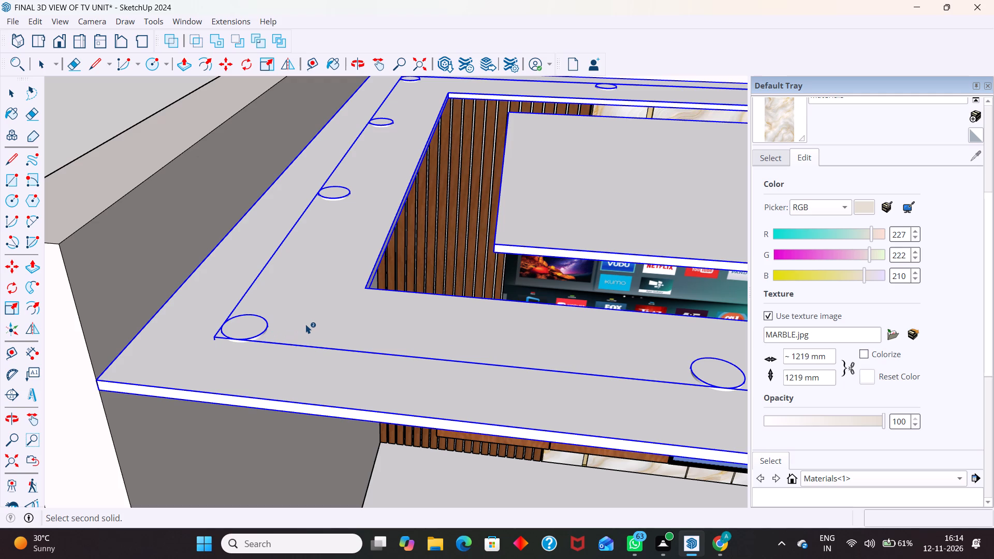
{"action": "scroll", "coordinate": [277, 331], "scroll_direction": "down", "scroll_amount": 12}
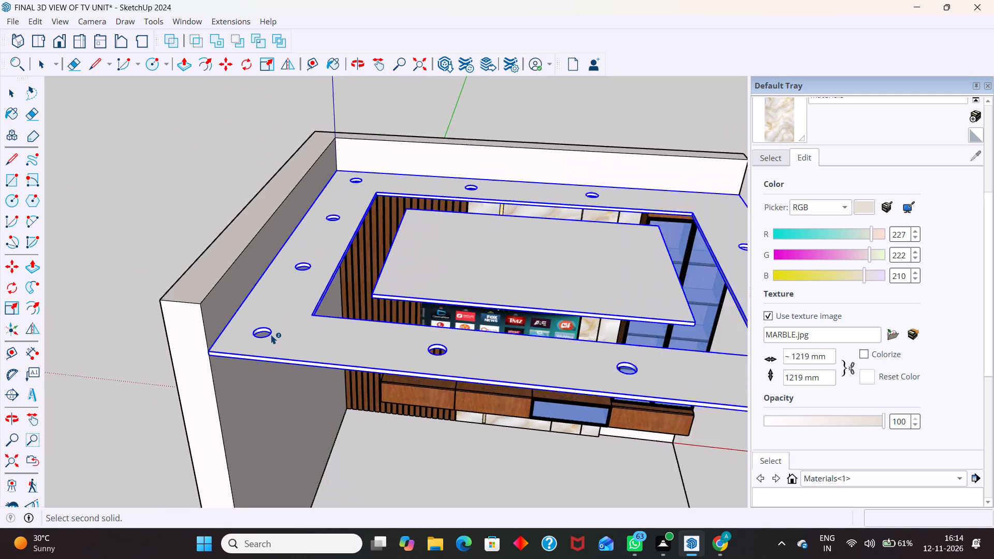
{"action": "scroll", "coordinate": [271, 335], "scroll_direction": "down", "scroll_amount": 10}
{"action": "key", "text": "space"}
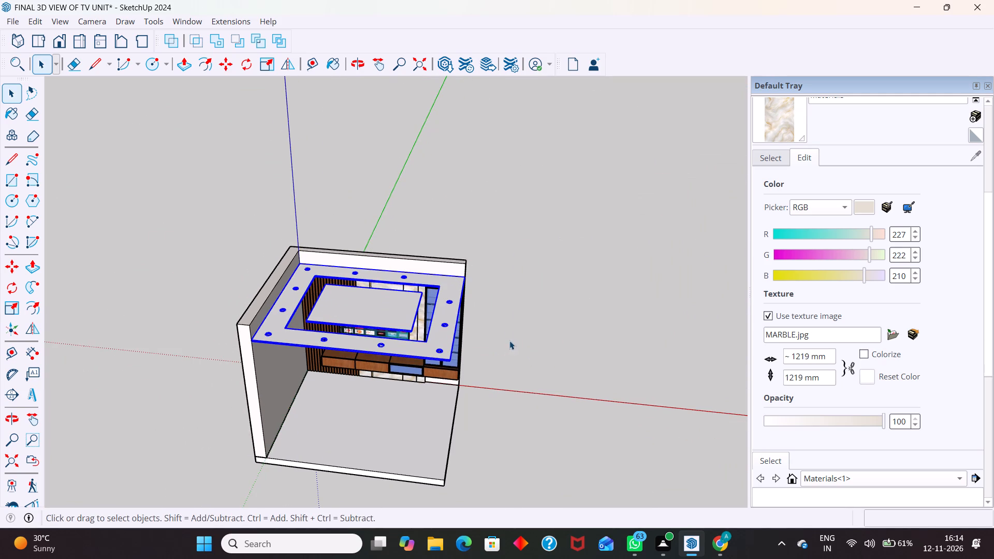
{"action": "left_click", "coordinate": [509, 341]}
Examine the circular cut-outs in the false ceiling from below and above.
{"action": "middle_click_drag", "start_coordinate": [329, 360], "coordinate": [413, 126]}
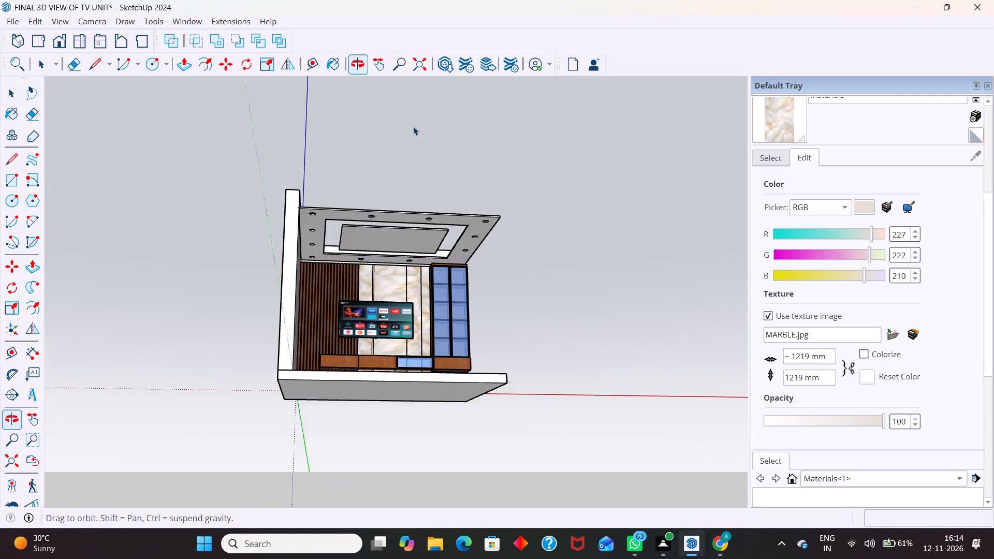
{"action": "middle_click_drag", "start_coordinate": [413, 126], "coordinate": [412, 130]}
{"action": "scroll", "coordinate": [432, 168], "scroll_direction": "up", "scroll_amount": 6}
{"action": "scroll", "coordinate": [501, 262], "scroll_direction": "up", "scroll_amount": 3}
{"action": "middle_click_drag", "start_coordinate": [433, 214], "coordinate": [443, 139]}
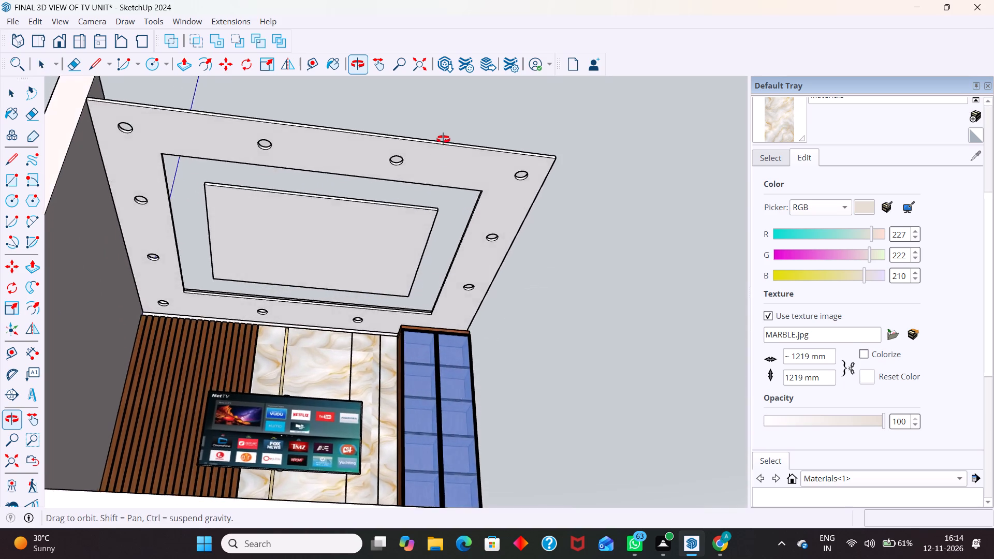
{"action": "middle_click_drag", "start_coordinate": [443, 139], "coordinate": [474, 410]}
{"action": "scroll", "coordinate": [574, 266], "scroll_direction": "down", "scroll_amount": 5}
{"action": "middle_click_drag", "start_coordinate": [539, 377], "coordinate": [352, 429]}
{"action": "scroll", "coordinate": [269, 396], "scroll_direction": "up", "scroll_amount": 3}
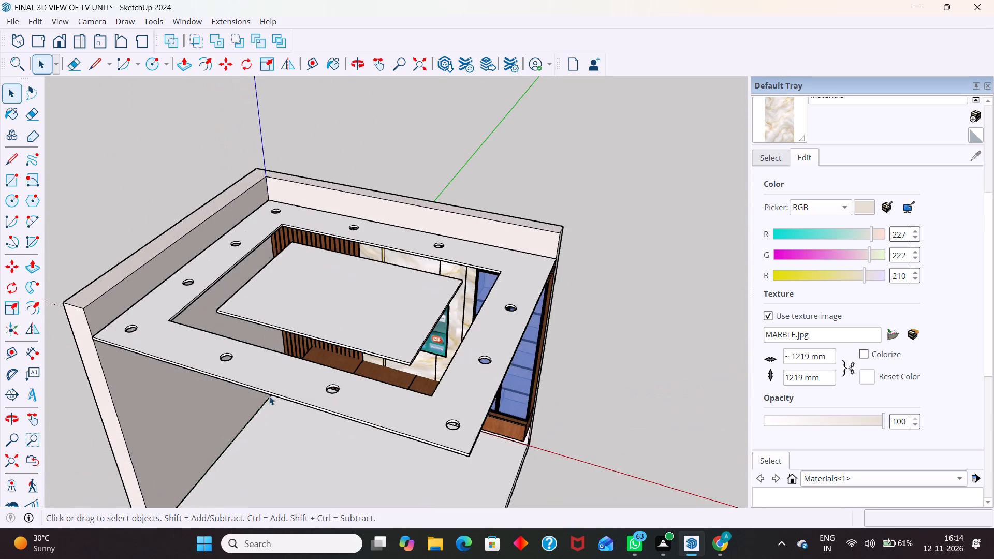
{"action": "scroll", "coordinate": [269, 396], "scroll_direction": "up", "scroll_amount": 2}
{"action": "middle_click_drag", "start_coordinate": [411, 411], "coordinate": [449, 414]}
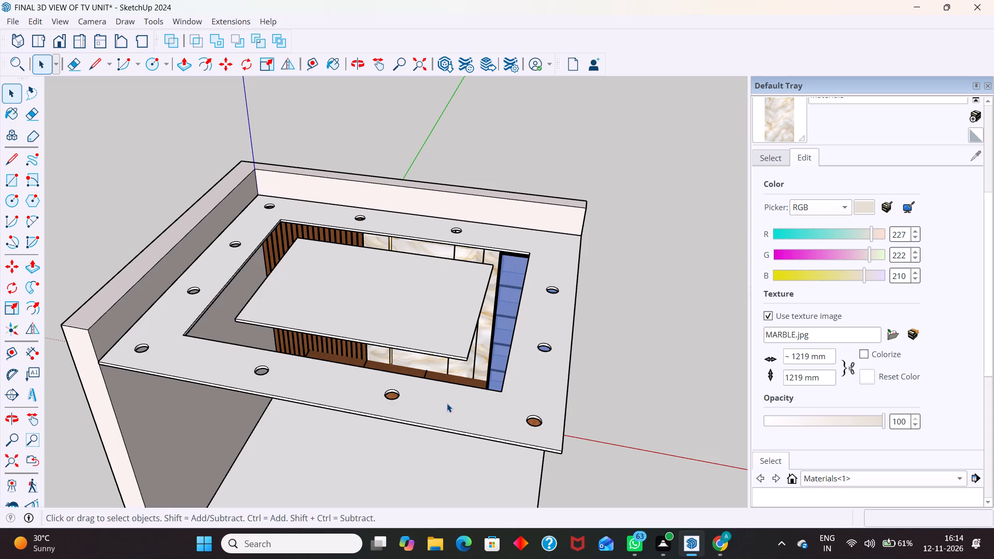
{"action": "middle_click_drag", "start_coordinate": [306, 394], "coordinate": [423, 310]}
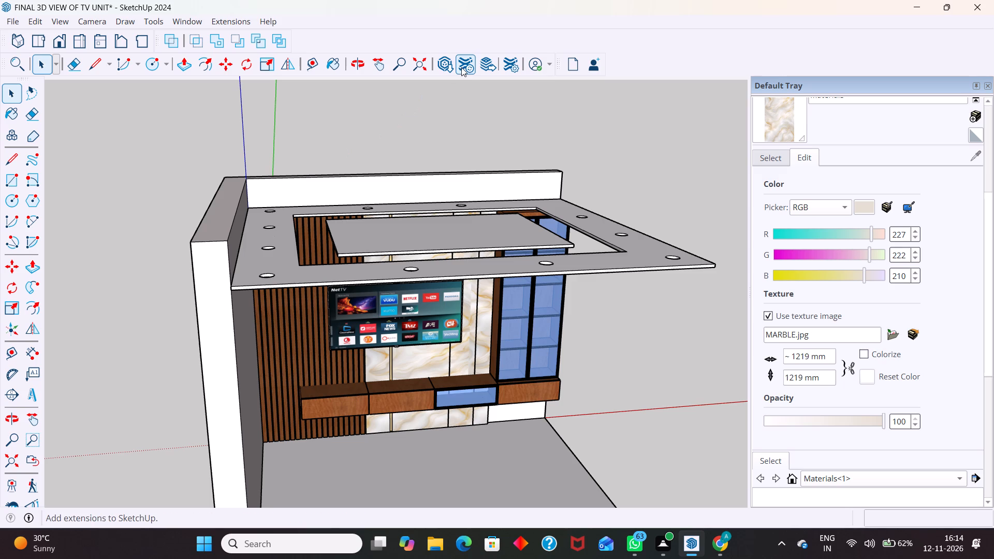
Open 3D Warehouse and search its models for "COB LIGHTS".
{"action": "left_click", "coordinate": [444, 68]}
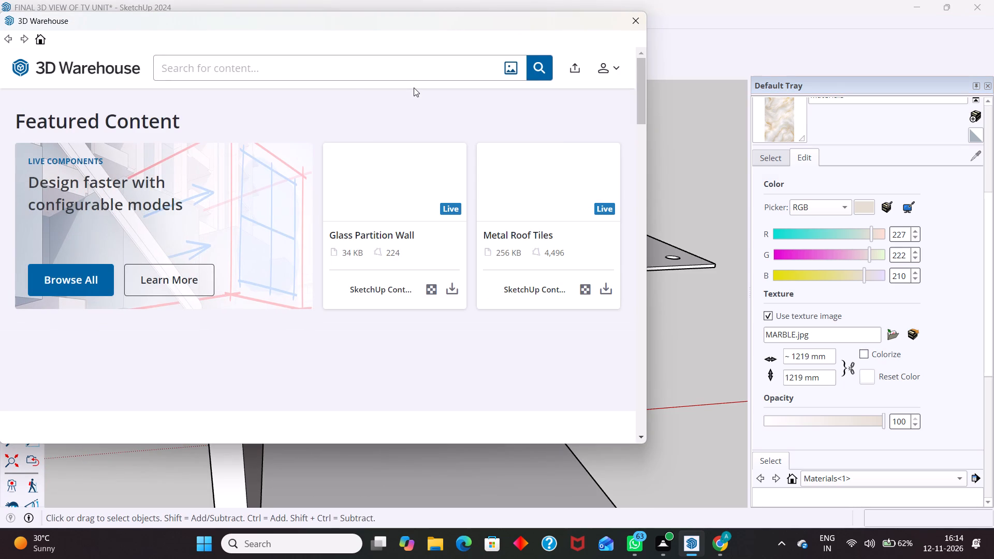
{"action": "left_click", "coordinate": [311, 66]}
{"action": "type", "text": "COB LIGHTS"}
{"action": "key", "text": "Return"}
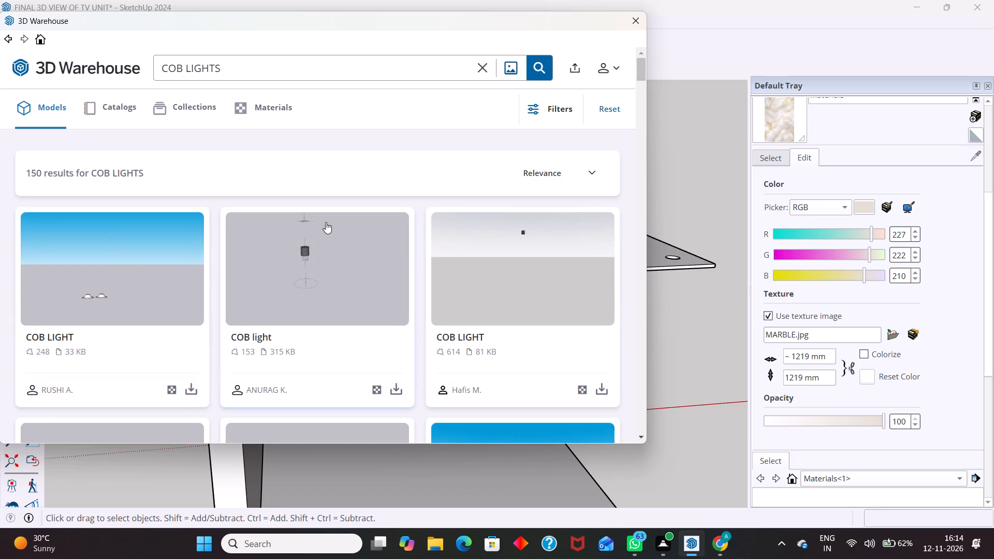
Browse the COB LIGHTS models for a fitting that suits the round ceiling cut-outs.
{"action": "scroll", "coordinate": [343, 243], "scroll_direction": "down", "scroll_amount": 10}
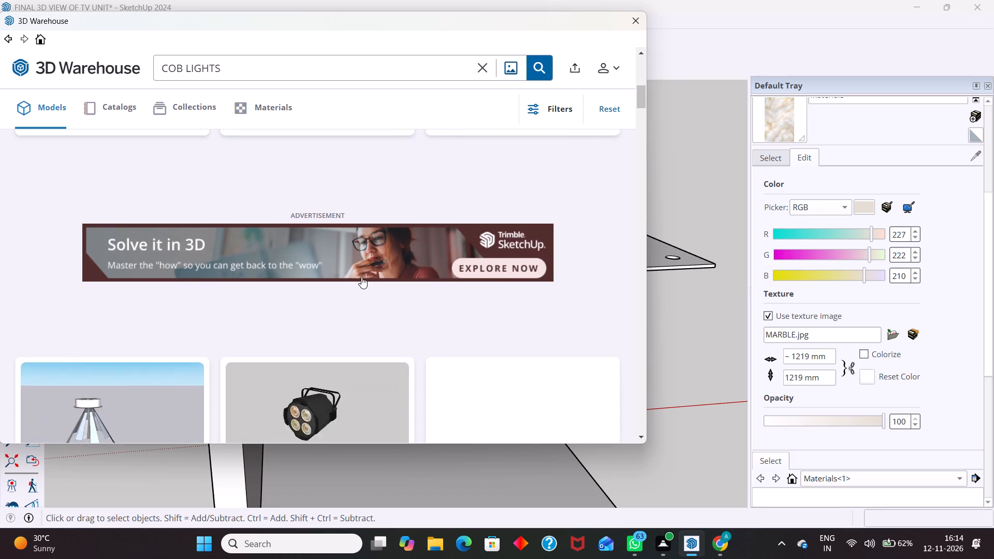
{"action": "scroll", "coordinate": [361, 277], "scroll_direction": "down", "scroll_amount": 17}
{"action": "scroll", "coordinate": [361, 277], "scroll_direction": "down", "scroll_amount": 8}
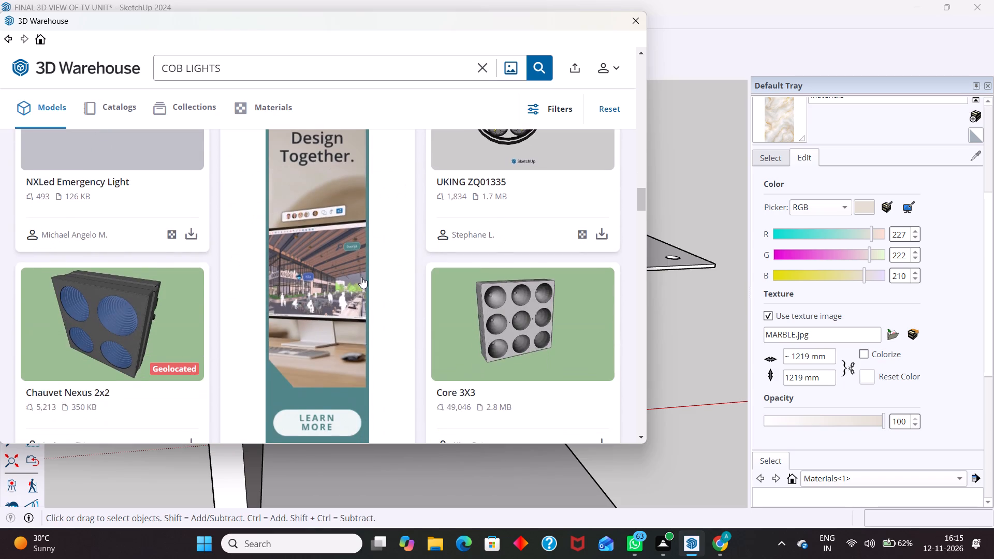
{"action": "scroll", "coordinate": [362, 276], "scroll_direction": "up", "scroll_amount": 2}
{"action": "scroll", "coordinate": [362, 276], "scroll_direction": "down", "scroll_amount": 8}
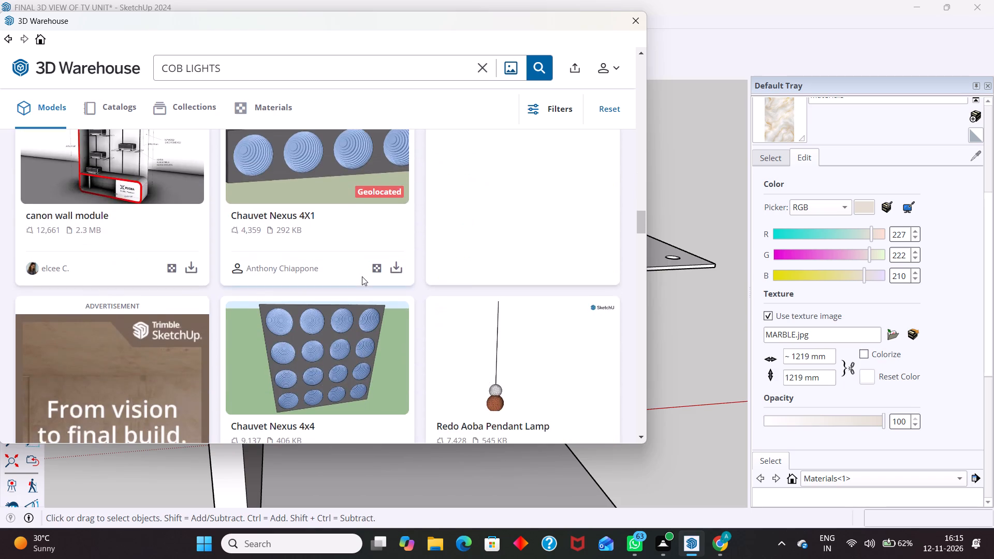
{"action": "scroll", "coordinate": [362, 276], "scroll_direction": "down", "scroll_amount": 15}
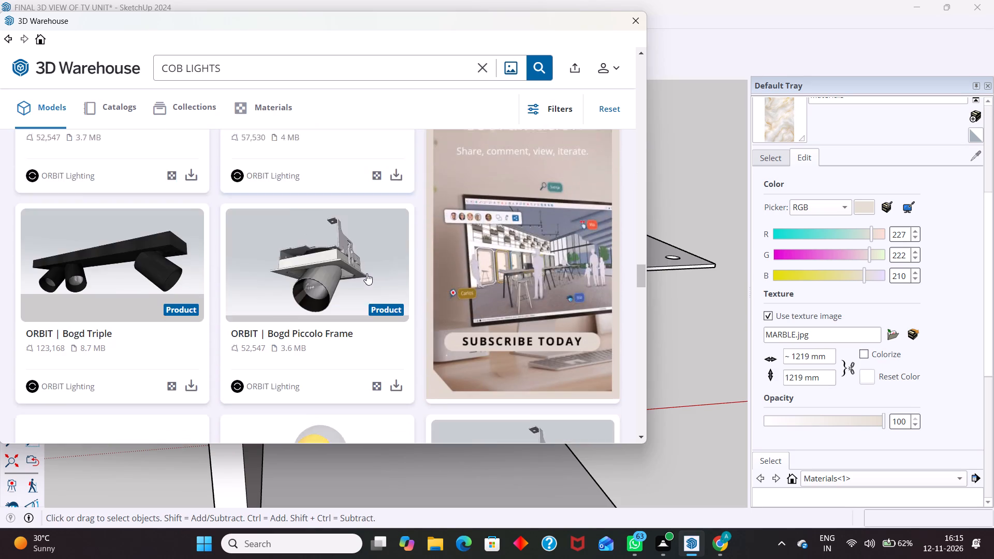
{"action": "scroll", "coordinate": [367, 273], "scroll_direction": "down", "scroll_amount": 13}
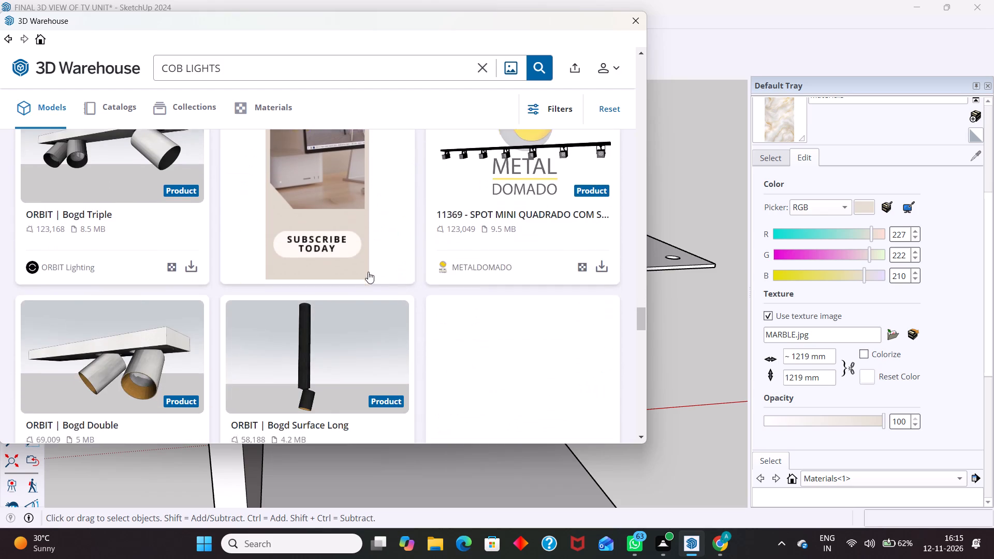
{"action": "scroll", "coordinate": [368, 272], "scroll_direction": "down", "scroll_amount": 9}
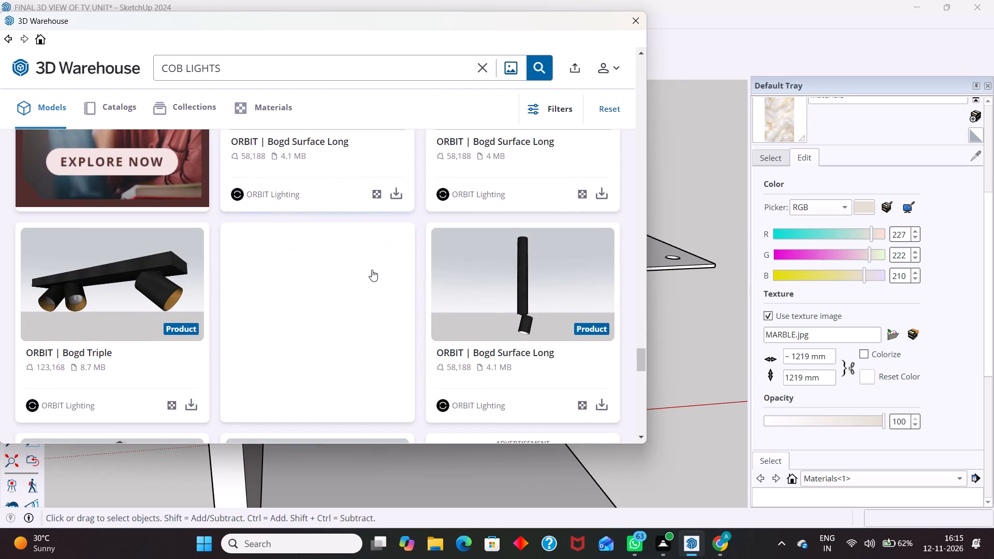
{"action": "scroll", "coordinate": [372, 270], "scroll_direction": "down", "scroll_amount": 15}
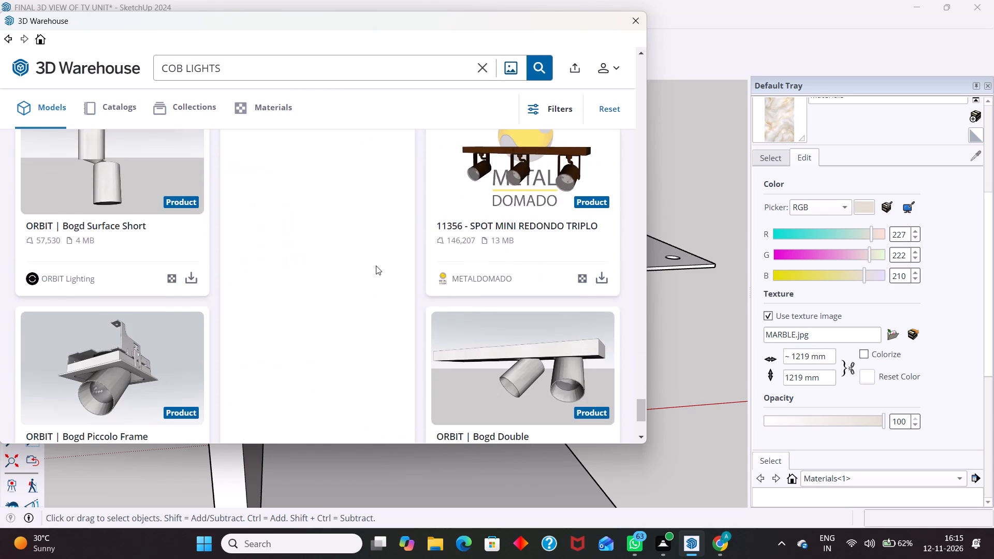
{"action": "scroll", "coordinate": [376, 266], "scroll_direction": "down", "scroll_amount": 7}
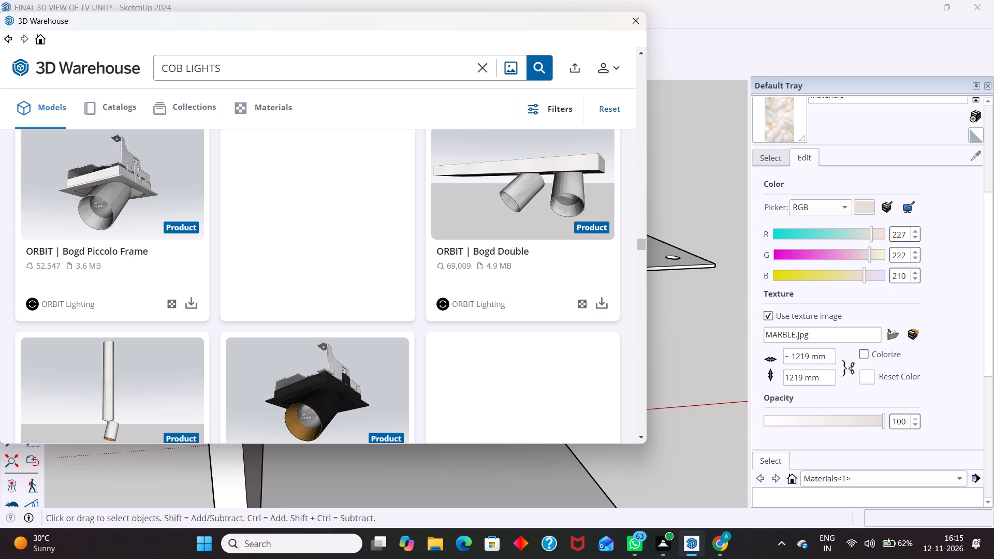
Replace the 3D Warehouse search with "CEILING LIGHTS".
{"action": "left_click", "coordinate": [487, 71]}
{"action": "key", "text": "c"}
{"action": "type", "text": "EILING L"}
{"action": "type", "text": "IGHTS"}
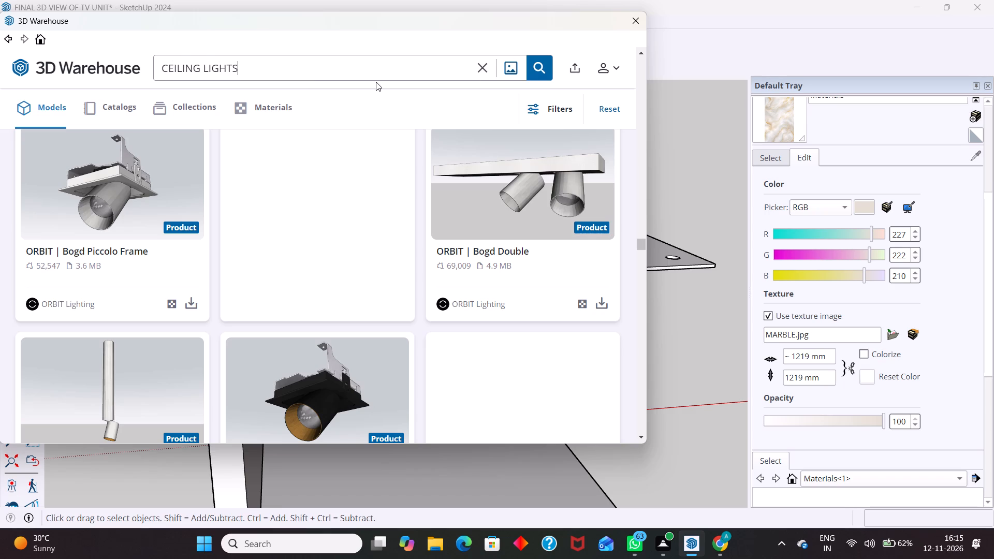
{"action": "key", "text": "Return"}
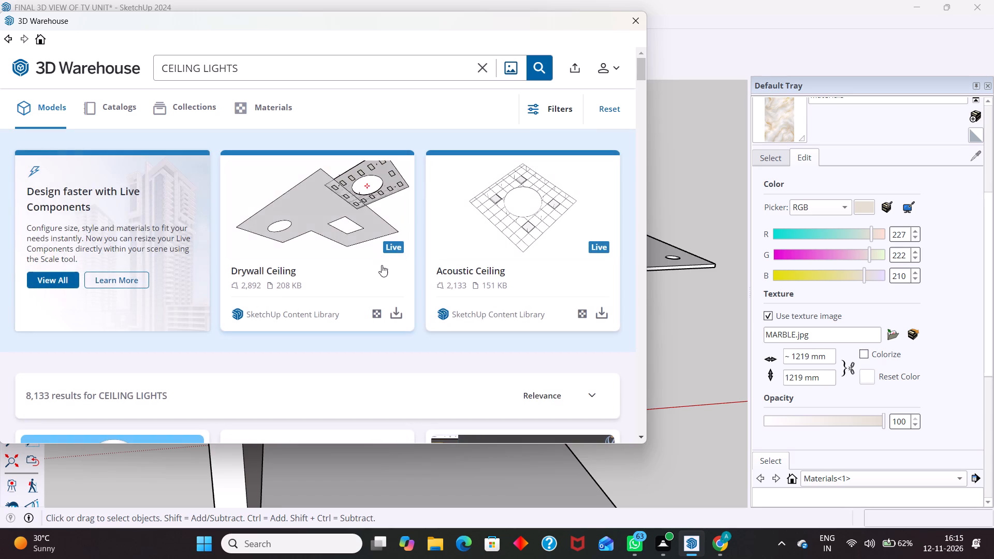
Browse the CEILING LIGHTS models for a round fitting that suits the ceiling cut-outs.
{"action": "scroll", "coordinate": [387, 292], "scroll_direction": "down", "scroll_amount": 5}
{"action": "scroll", "coordinate": [387, 292], "scroll_direction": "up", "scroll_amount": 2}
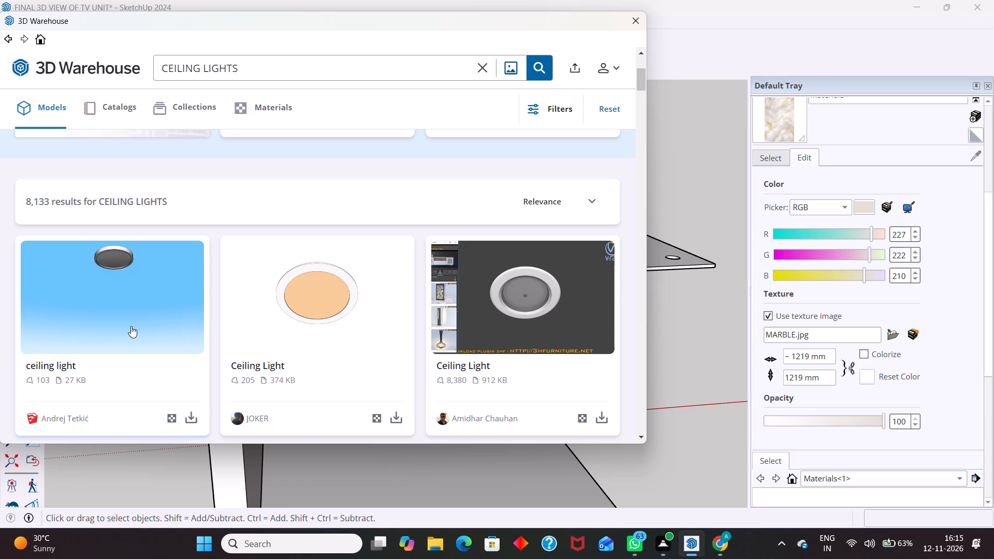
{"action": "scroll", "coordinate": [383, 270], "scroll_direction": "down", "scroll_amount": 4}
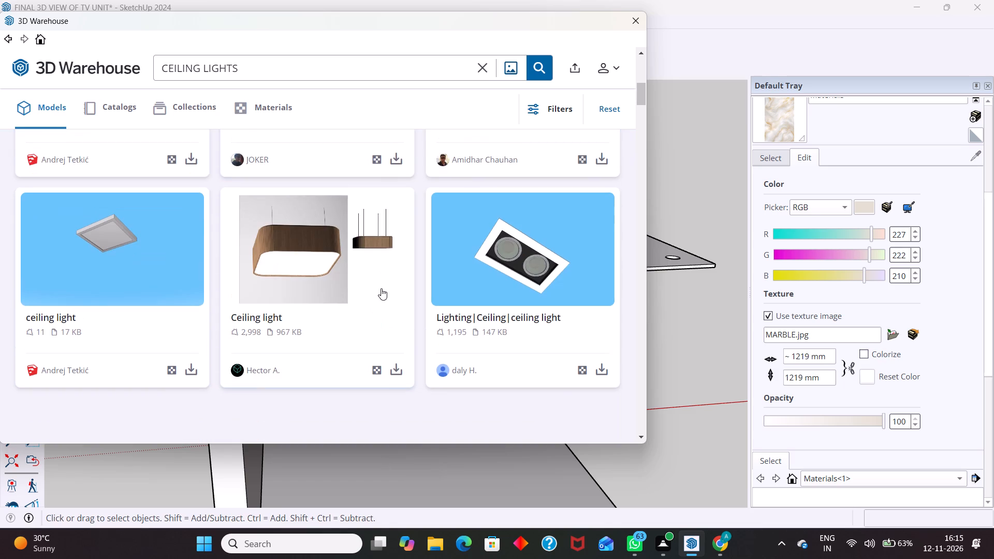
{"action": "scroll", "coordinate": [383, 314], "scroll_direction": "down", "scroll_amount": 15}
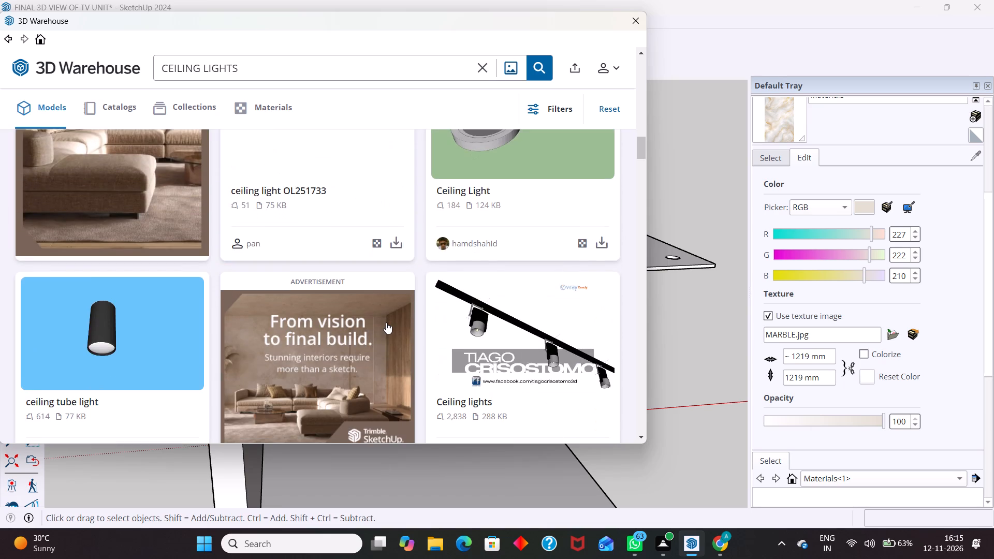
{"action": "scroll", "coordinate": [386, 322], "scroll_direction": "down", "scroll_amount": 15}
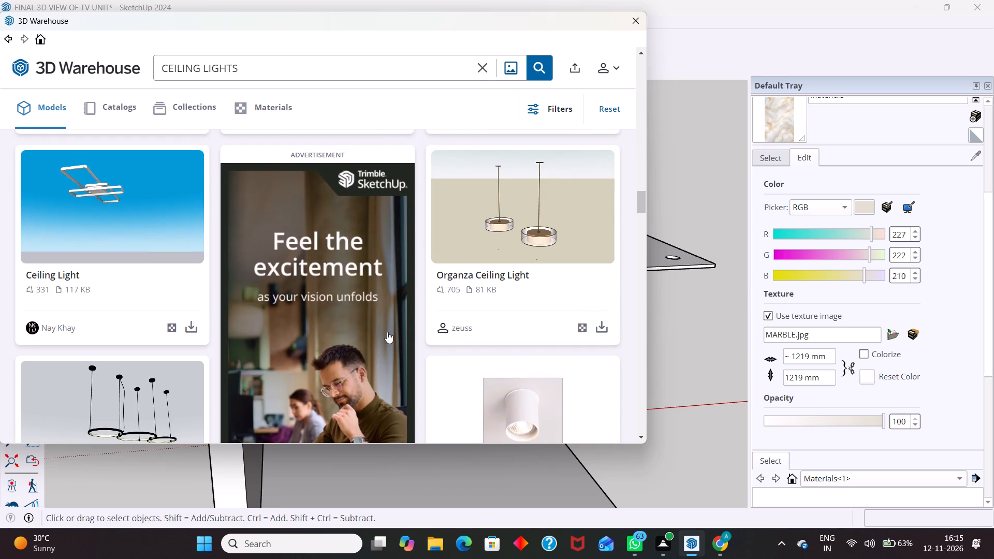
{"action": "scroll", "coordinate": [394, 322], "scroll_direction": "up", "scroll_amount": 7}
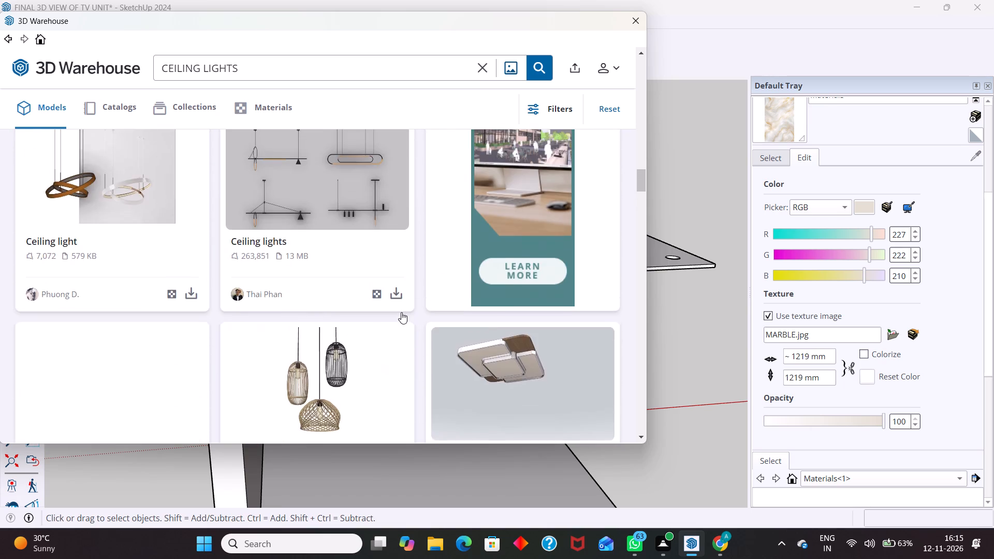
{"action": "scroll", "coordinate": [401, 312], "scroll_direction": "up", "scroll_amount": 20}
{"action": "scroll", "coordinate": [401, 312], "scroll_direction": "up", "scroll_amount": 6}
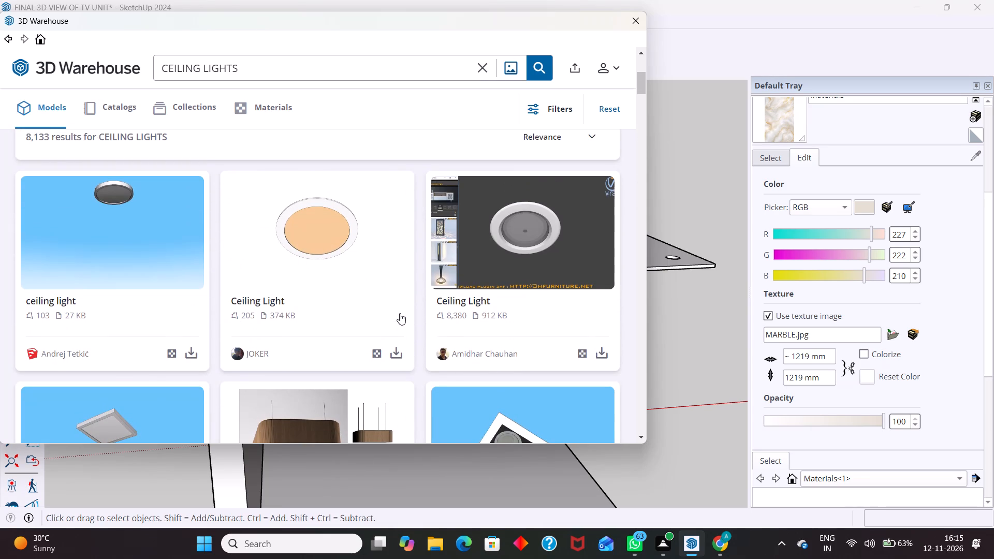
Request the 27 KB round ceiling light and play the promotional video until it can be skipped to unlock more downloads.
{"action": "left_click", "coordinate": [193, 349]}
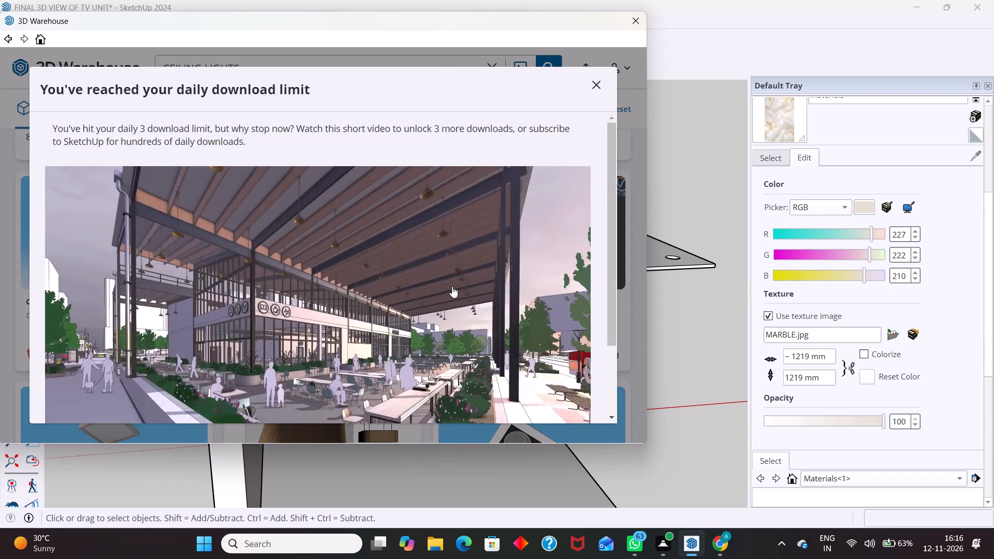
{"action": "scroll", "coordinate": [503, 313], "scroll_direction": "down", "scroll_amount": 3}
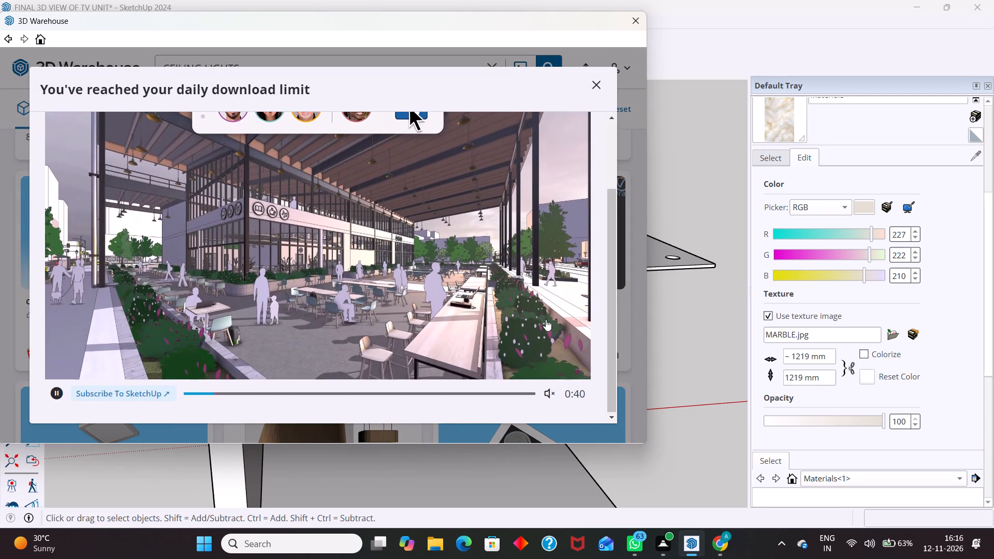
{"action": "scroll", "coordinate": [548, 320], "scroll_direction": "down", "scroll_amount": 5}
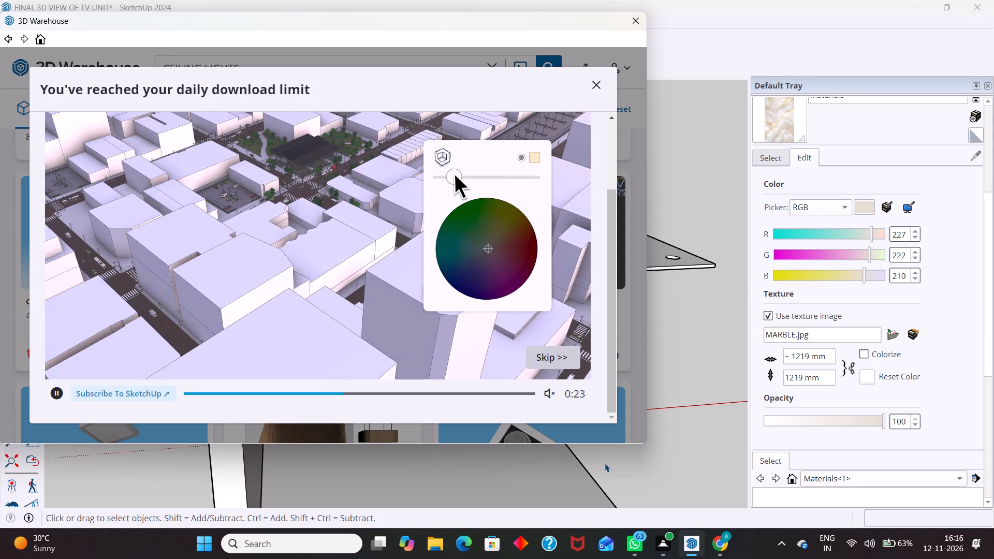
{"action": "left_click", "coordinate": [567, 356]}
{"action": "left_click", "coordinate": [334, 297]}
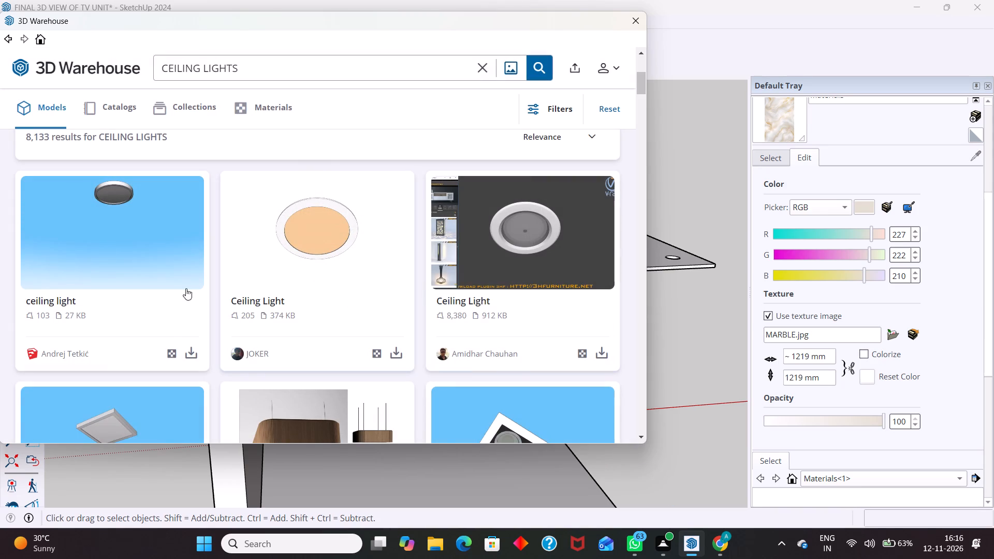
Load the 27 KB round ceiling light directly into the model and place it near the false ceiling's front cut-outs.
{"action": "left_click", "coordinate": [193, 354]}
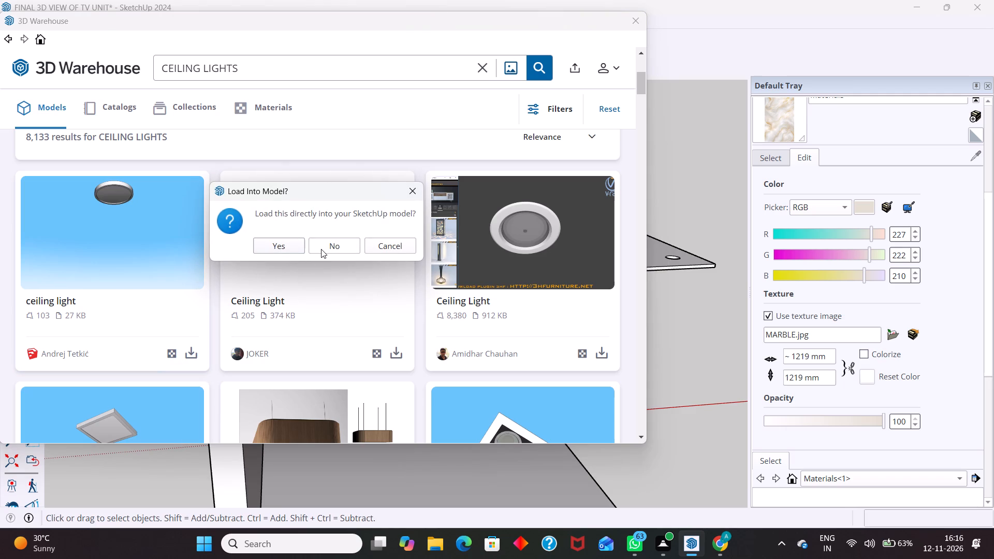
{"action": "left_click", "coordinate": [291, 250]}
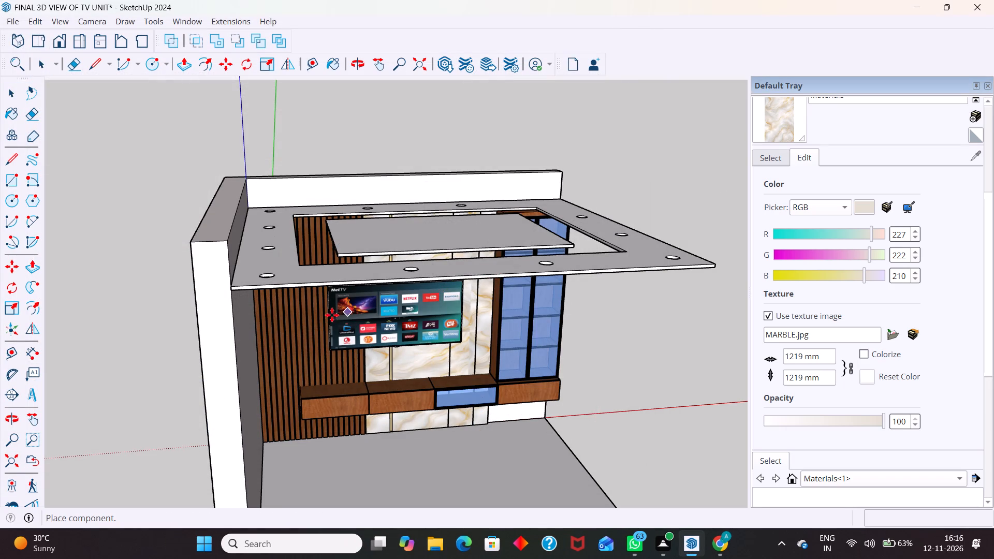
{"action": "middle_click_drag", "start_coordinate": [325, 303], "coordinate": [346, 145]}
{"action": "scroll", "coordinate": [403, 113], "scroll_direction": "up", "scroll_amount": 4}
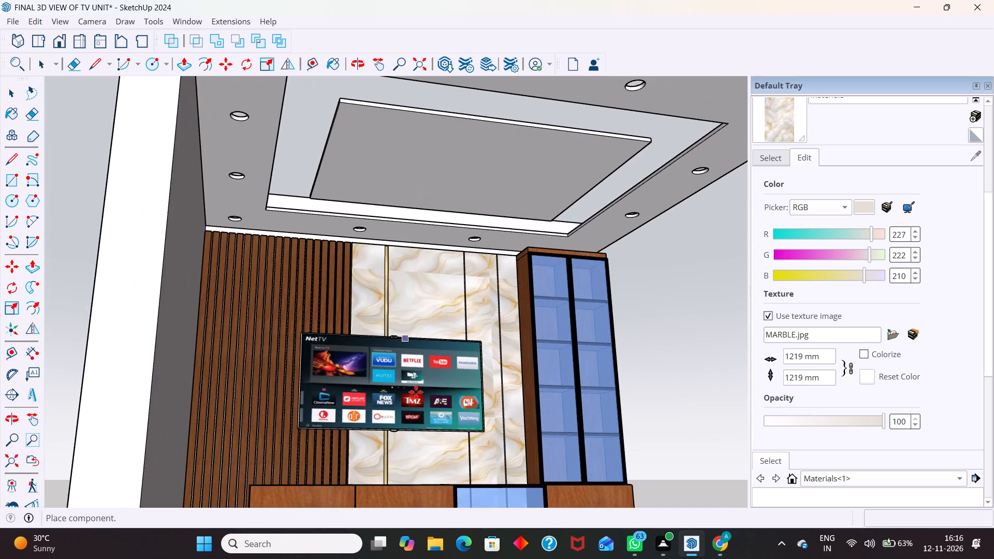
{"action": "scroll", "coordinate": [414, 387], "scroll_direction": "down", "scroll_amount": 5}
{"action": "scroll", "coordinate": [449, 210], "scroll_direction": "up", "scroll_amount": 3}
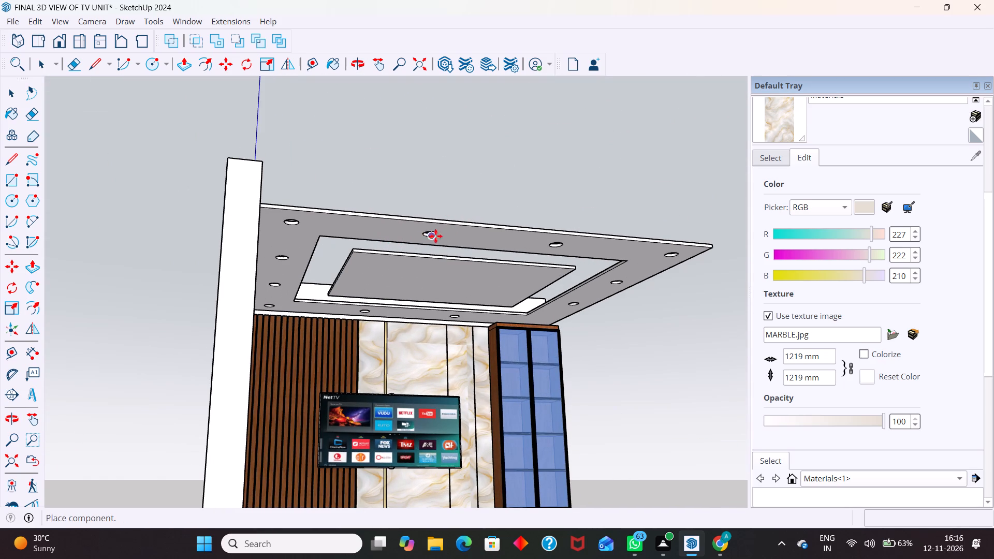
{"action": "left_click", "coordinate": [450, 234]}
Move the ceiling light vertically by about 2098 mm, towards the level of the false ceiling near its outer front corner.
{"action": "middle_click_drag", "start_coordinate": [478, 234], "coordinate": [465, 259]}
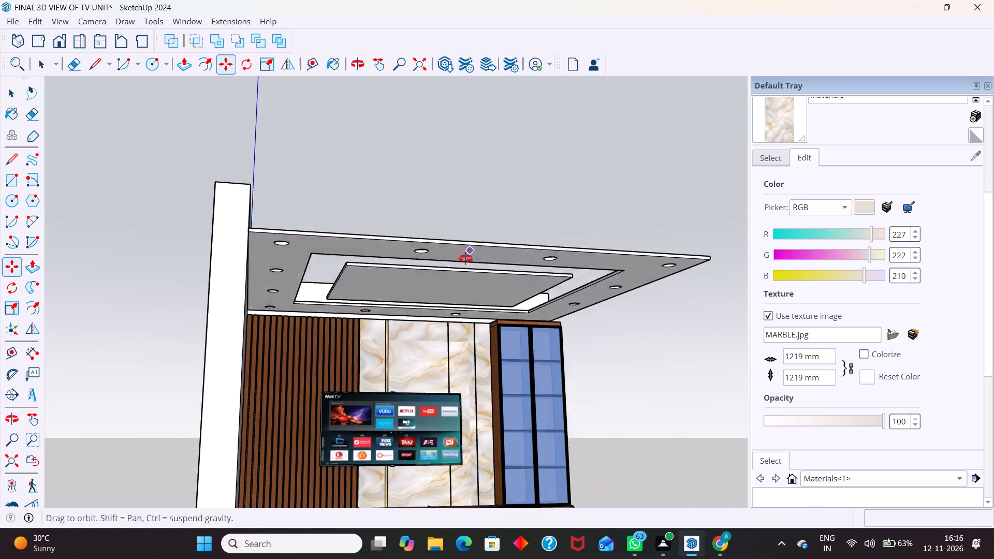
{"action": "middle_click_drag", "start_coordinate": [465, 259], "coordinate": [383, 363]}
{"action": "key", "text": "space"}
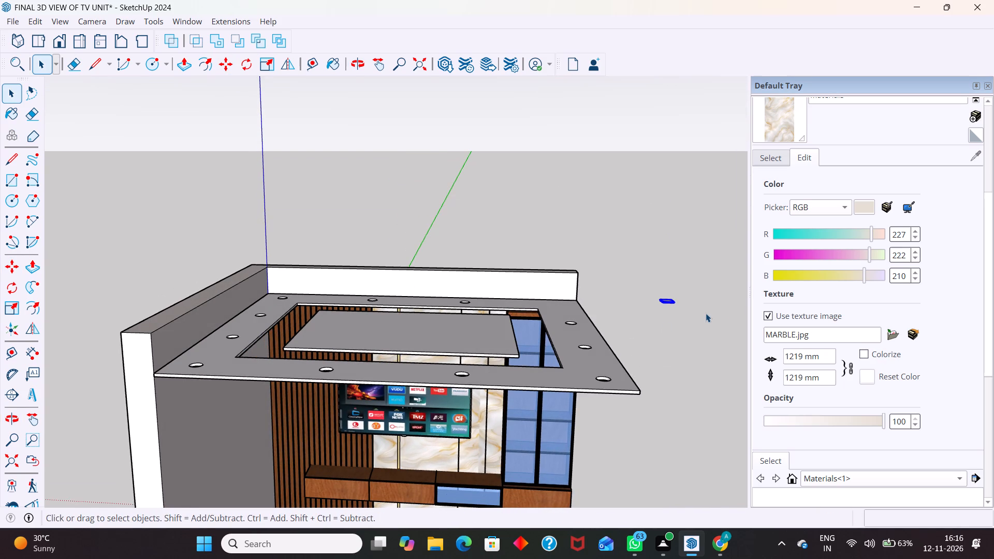
{"action": "key", "text": "m"}
{"action": "left_click_drag", "start_coordinate": [668, 302], "coordinate": [659, 319]}
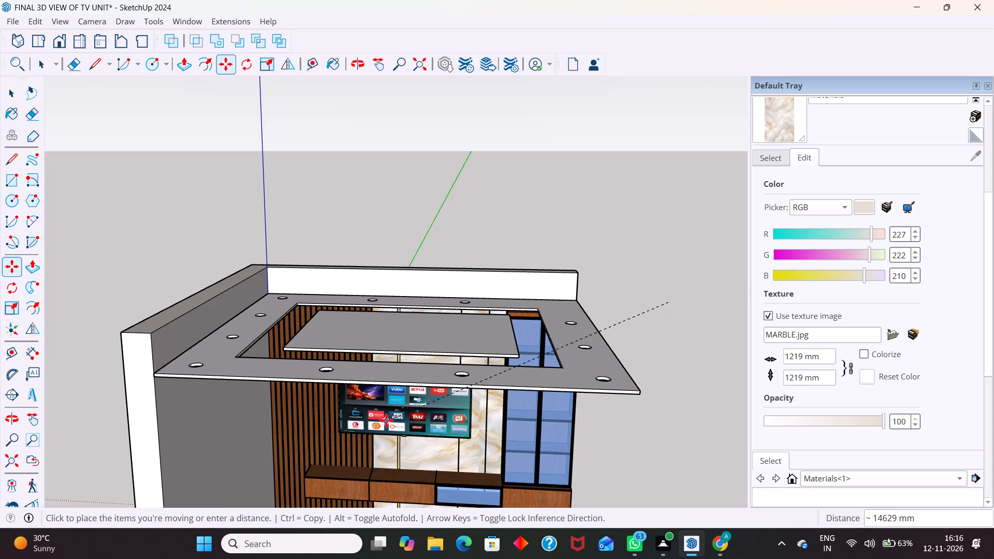
{"action": "middle_click_drag", "start_coordinate": [386, 418], "coordinate": [411, 241]}
{"action": "scroll", "coordinate": [399, 218], "scroll_direction": "down", "scroll_amount": 6}
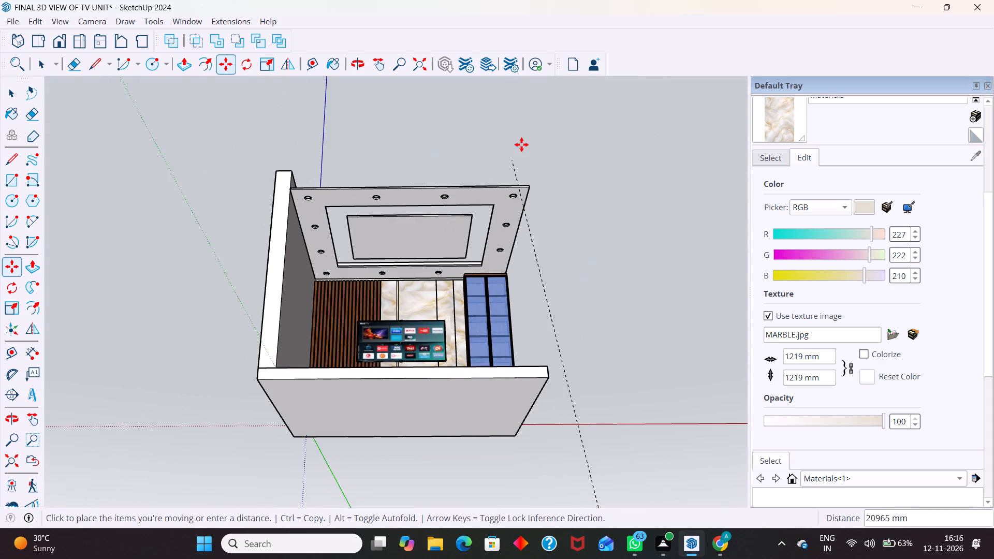
{"action": "scroll", "coordinate": [507, 166], "scroll_direction": "down", "scroll_amount": 7}
{"action": "middle_click_drag", "start_coordinate": [492, 271], "coordinate": [527, 558]}
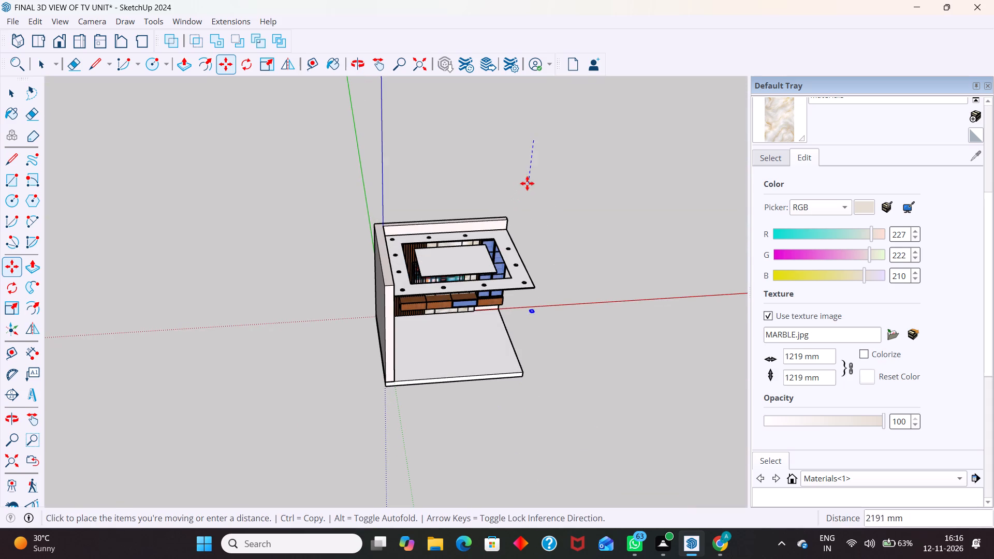
{"action": "left_click", "coordinate": [521, 157]}
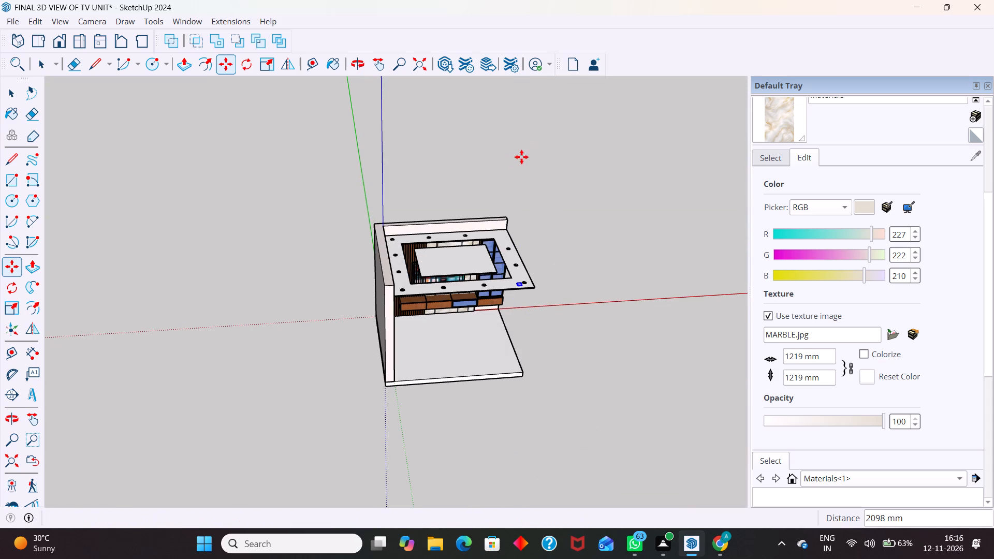
Move the light about 382 mm along the front strip of the false ceiling, away from the corner cut-out.
{"action": "scroll", "coordinate": [519, 269], "scroll_direction": "up", "scroll_amount": 5}
{"action": "scroll", "coordinate": [527, 317], "scroll_direction": "up", "scroll_amount": 18}
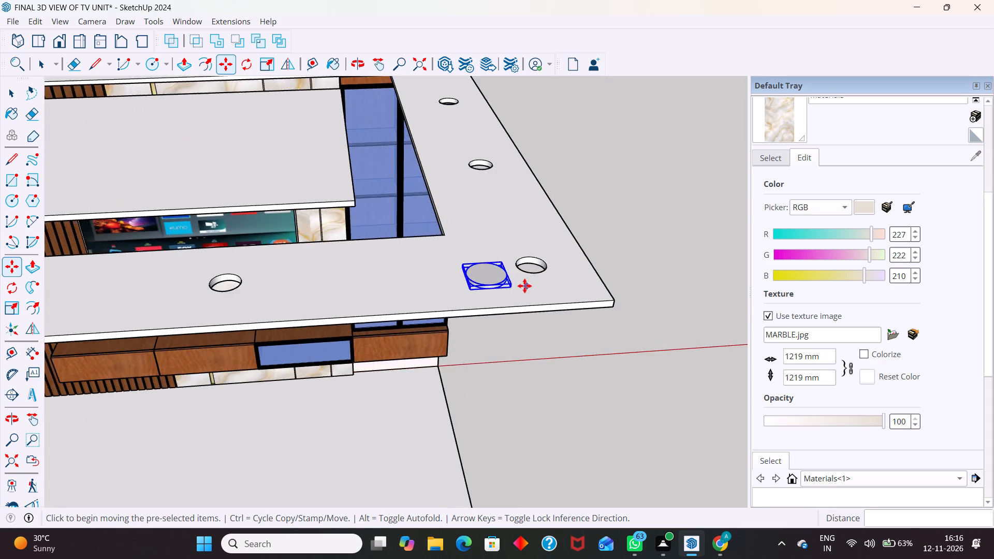
{"action": "scroll", "coordinate": [524, 286], "scroll_direction": "up", "scroll_amount": 7}
{"action": "scroll", "coordinate": [515, 280], "scroll_direction": "down", "scroll_amount": 11}
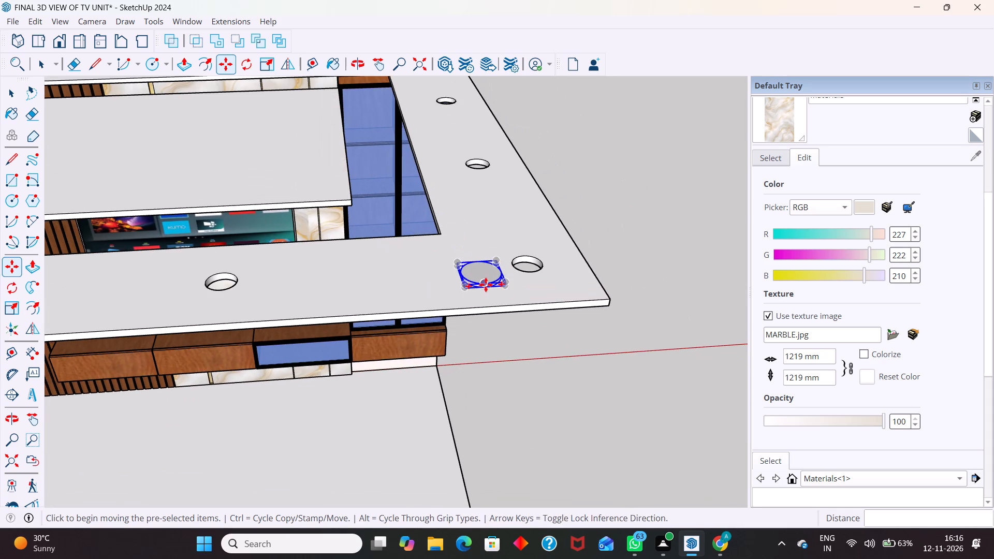
{"action": "left_click", "coordinate": [503, 282]}
{"action": "left_click", "coordinate": [344, 292]}
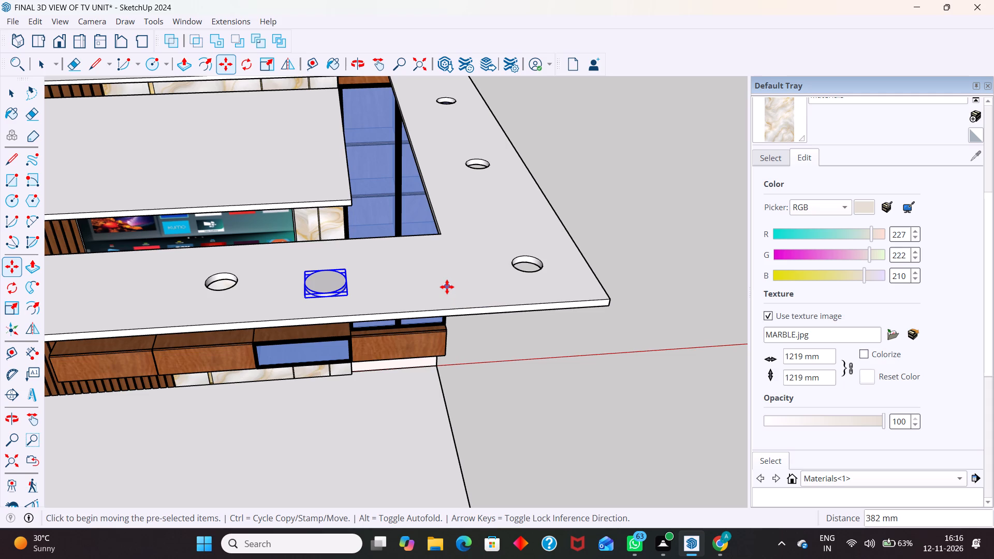
Move the light about 532 mm to the underside of the false ceiling, beside the front cut-out nearest the corner one.
{"action": "scroll", "coordinate": [445, 308], "scroll_direction": "down", "scroll_amount": 4}
{"action": "middle_click_drag", "start_coordinate": [400, 390], "coordinate": [371, 254]}
{"action": "scroll", "coordinate": [445, 334], "scroll_direction": "down", "scroll_amount": 5}
{"action": "scroll", "coordinate": [378, 151], "scroll_direction": "up", "scroll_amount": 4}
{"action": "left_click_drag", "start_coordinate": [395, 179], "coordinate": [396, 184]}
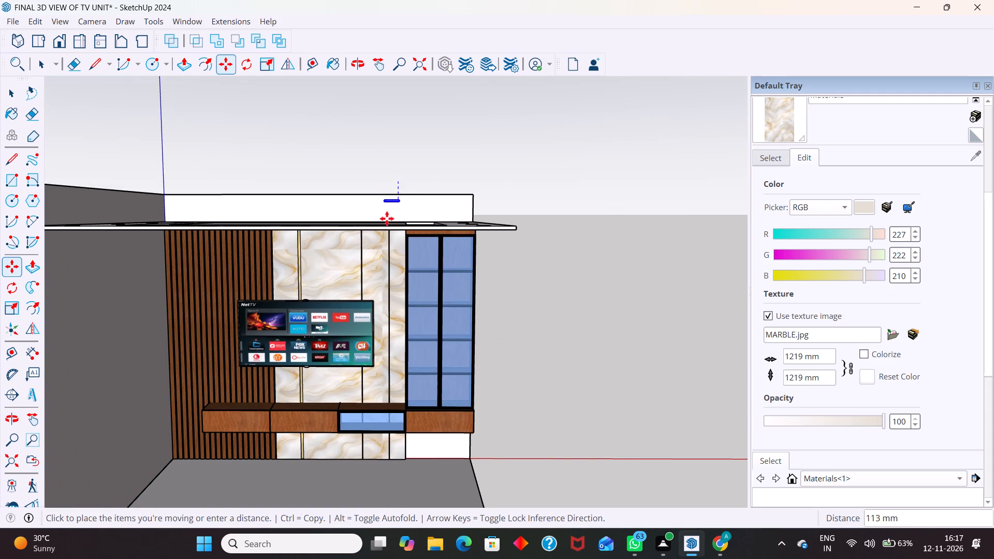
{"action": "middle_click_drag", "start_coordinate": [379, 242], "coordinate": [395, 135]}
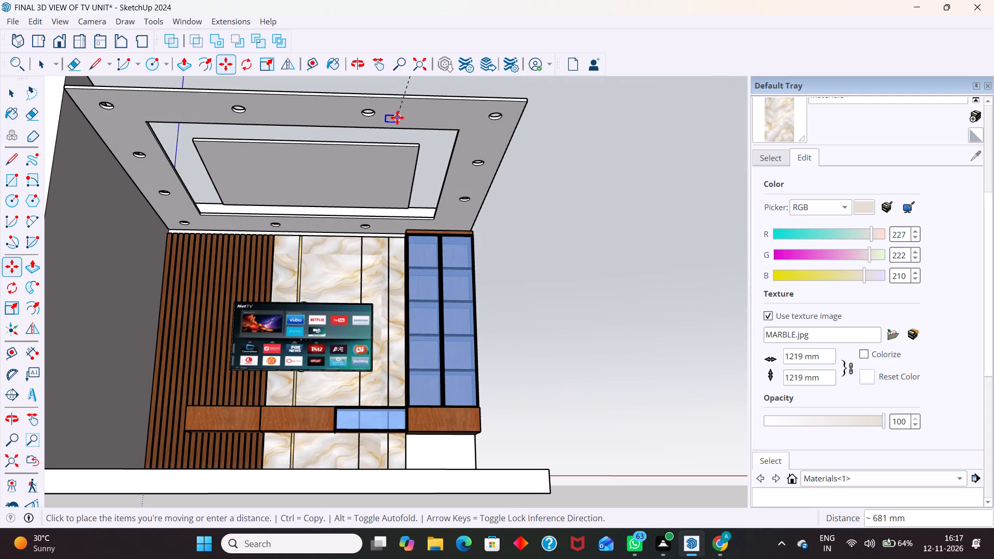
{"action": "left_click", "coordinate": [401, 107]}
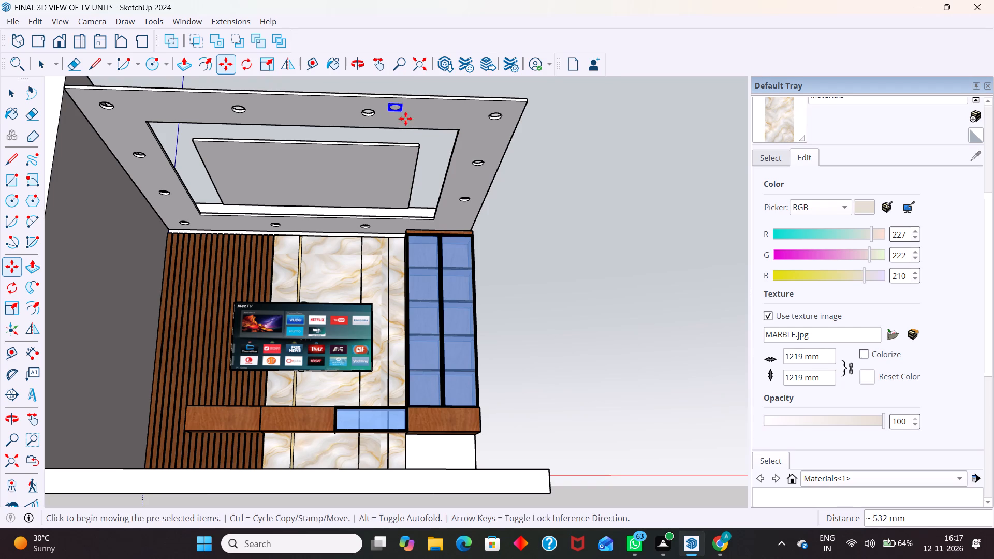
Try the axis locks while moving the light, and shift it about 8 mm along the red axis.
{"action": "key", "text": "space"}
{"action": "scroll", "coordinate": [402, 84], "scroll_direction": "up", "scroll_amount": 17}
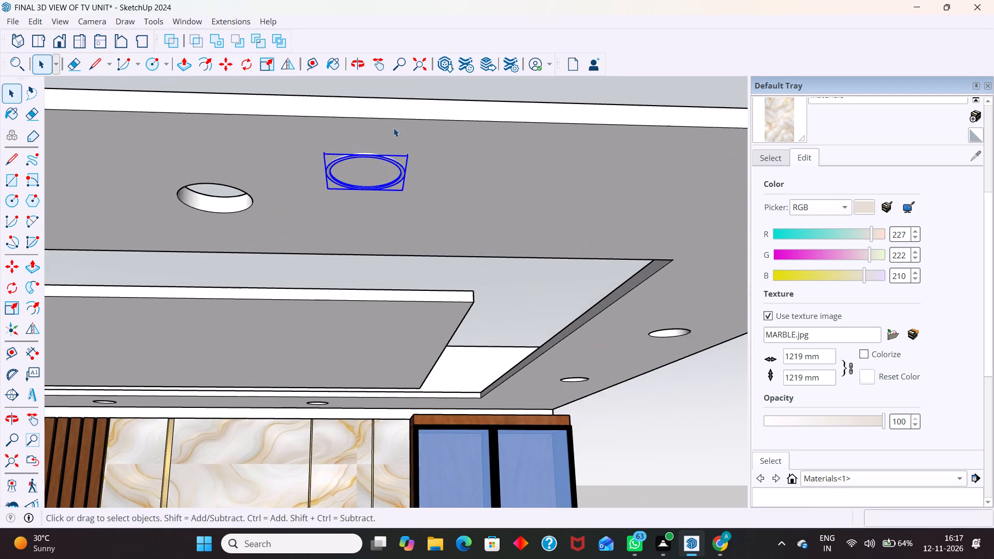
{"action": "middle_click_drag", "start_coordinate": [393, 128], "coordinate": [375, 185]}
{"action": "scroll", "coordinate": [385, 167], "scroll_direction": "up", "scroll_amount": 5}
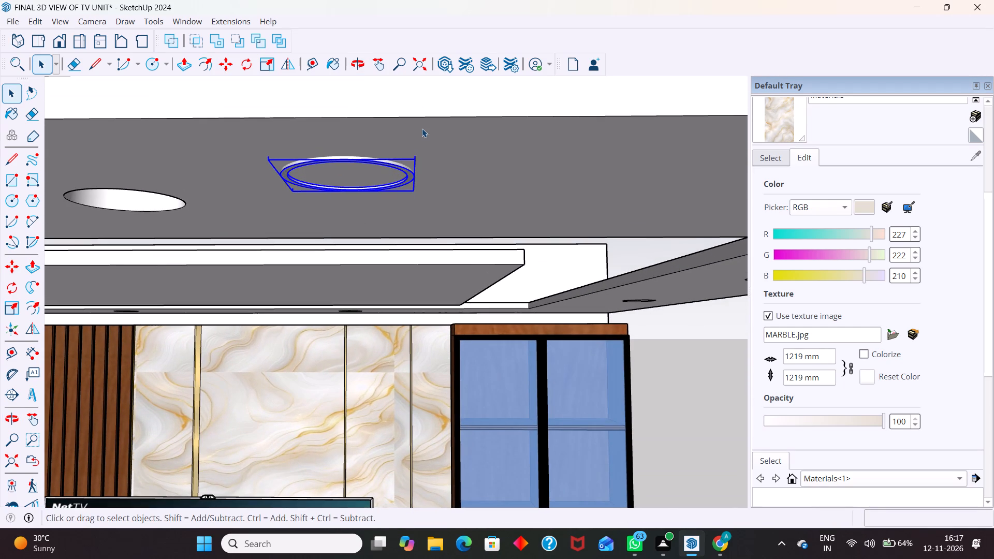
{"action": "key", "text": "m"}
{"action": "scroll", "coordinate": [417, 164], "scroll_direction": "up", "scroll_amount": 3}
{"action": "left_click", "coordinate": [412, 156]}
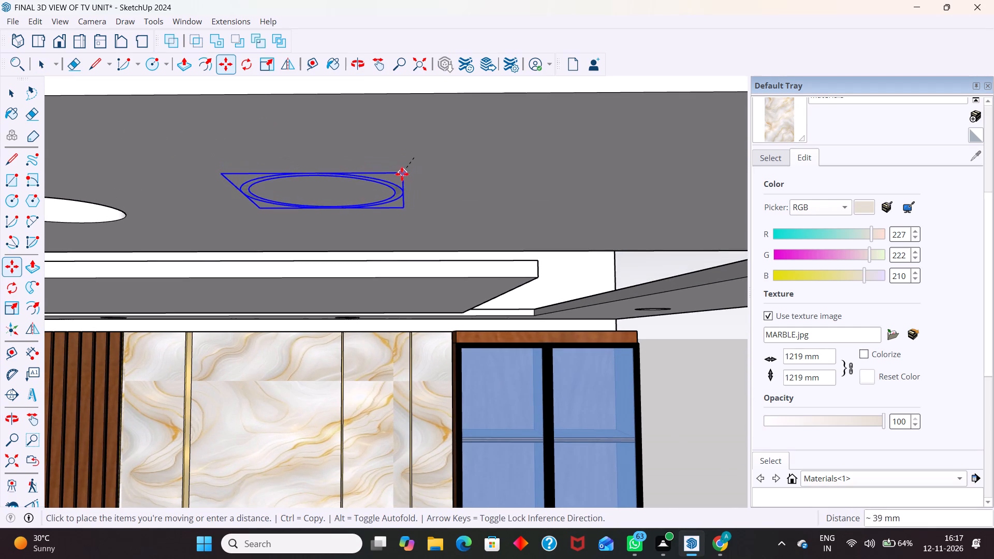
{"action": "key", "text": "Up"}
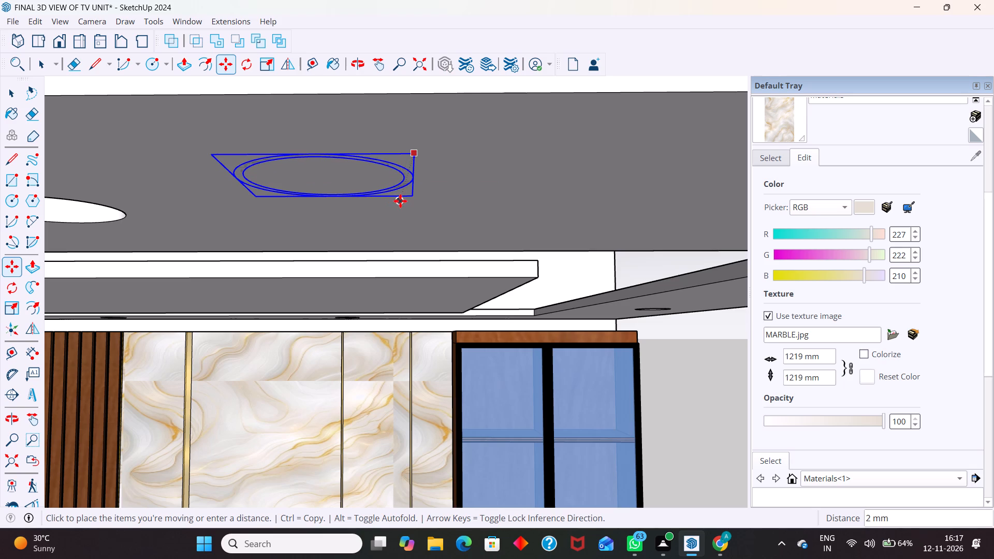
{"action": "key", "text": "Down"}
{"action": "key", "text": "Left"}
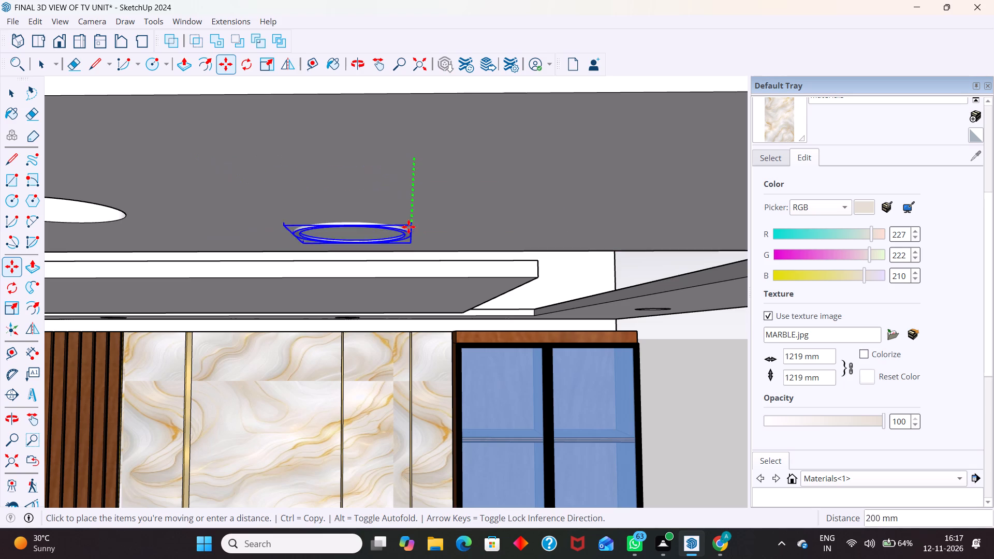
{"action": "key", "text": "Right"}
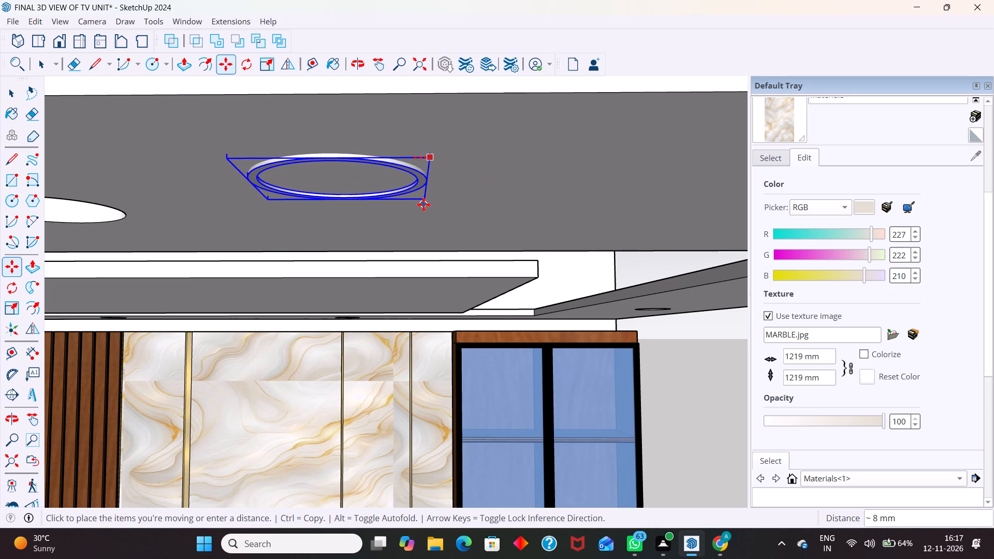
{"action": "left_click", "coordinate": [423, 204]}
Lower the light about 17 mm so its rim projects below the false ceiling.
{"action": "left_click", "coordinate": [342, 183]}
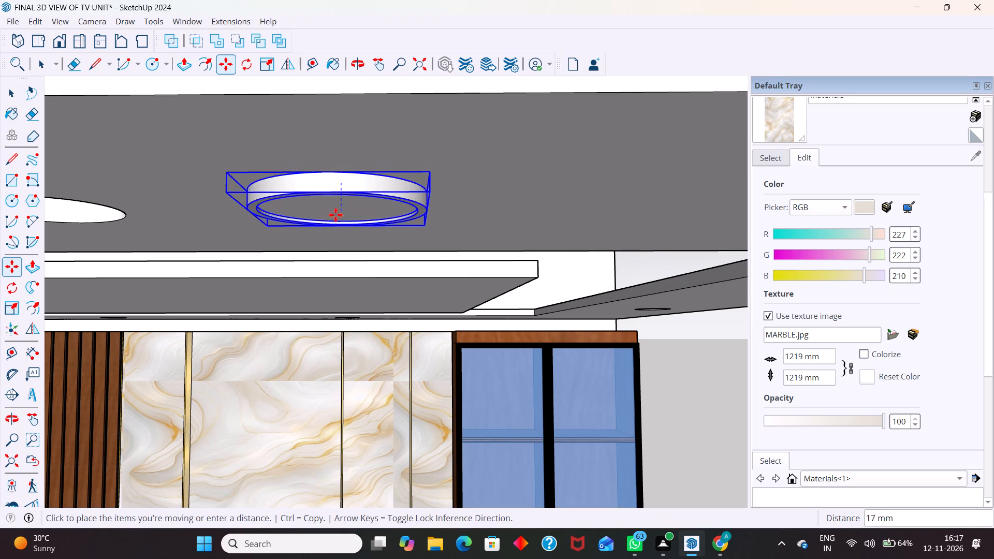
{"action": "left_click", "coordinate": [335, 215]}
{"action": "scroll", "coordinate": [362, 160], "scroll_direction": "down", "scroll_amount": 5}
{"action": "middle_click_drag", "start_coordinate": [377, 193], "coordinate": [346, 229]}
{"action": "key", "text": "space"}
Examine the light's position relative to the round cut-outs from beneath the false ceiling.
{"action": "scroll", "coordinate": [362, 122], "scroll_direction": "down", "scroll_amount": 6}
{"action": "middle_click_drag", "start_coordinate": [341, 145], "coordinate": [407, 83]}
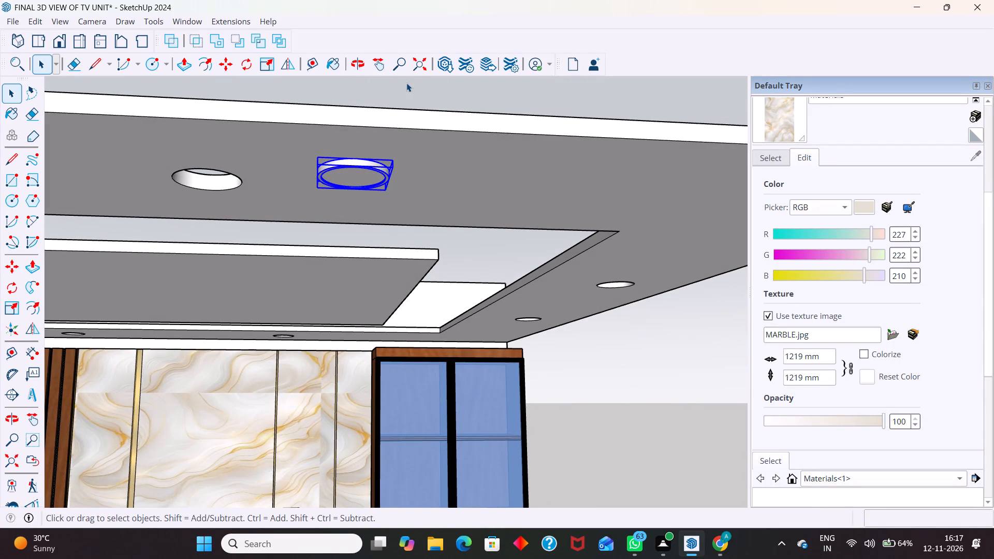
{"action": "scroll", "coordinate": [428, 175], "scroll_direction": "down", "scroll_amount": 11}
{"action": "scroll", "coordinate": [451, 215], "scroll_direction": "down", "scroll_amount": 4}
{"action": "middle_click_drag", "start_coordinate": [115, 171], "coordinate": [190, 79]}
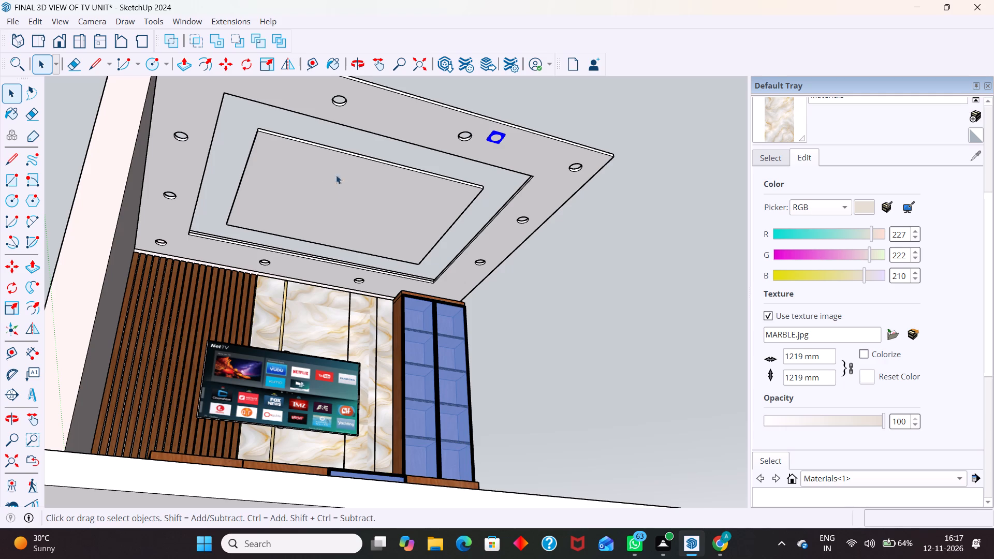
Open the false ceiling group for editing.
{"action": "scroll", "coordinate": [360, 241], "scroll_direction": "down", "scroll_amount": 6}
{"action": "scroll", "coordinate": [282, 113], "scroll_direction": "up", "scroll_amount": 17}
{"action": "double_click", "coordinate": [274, 152]}
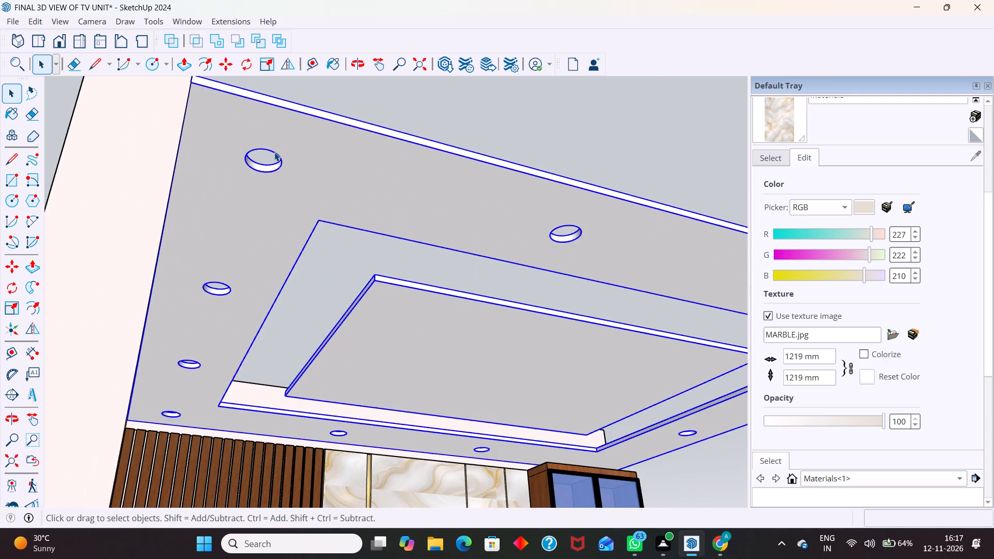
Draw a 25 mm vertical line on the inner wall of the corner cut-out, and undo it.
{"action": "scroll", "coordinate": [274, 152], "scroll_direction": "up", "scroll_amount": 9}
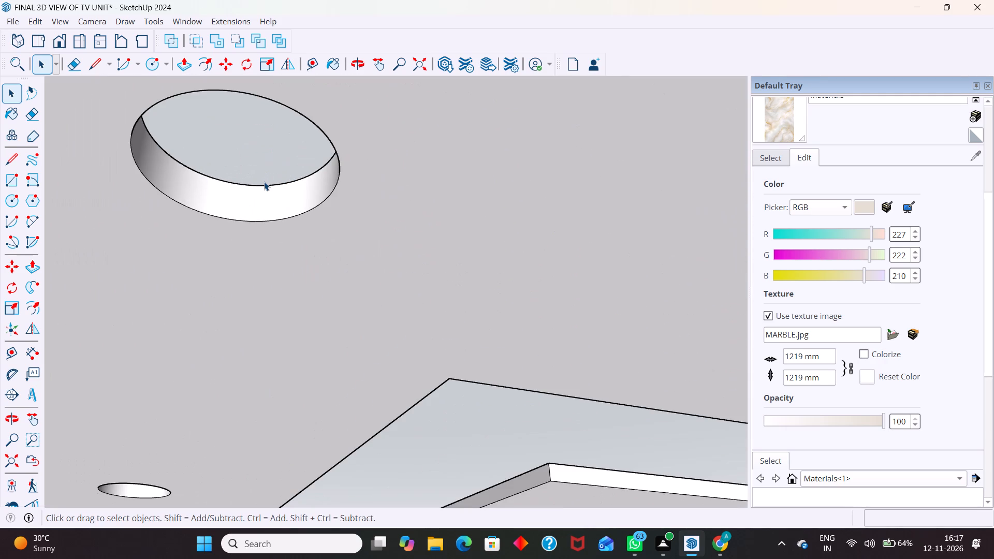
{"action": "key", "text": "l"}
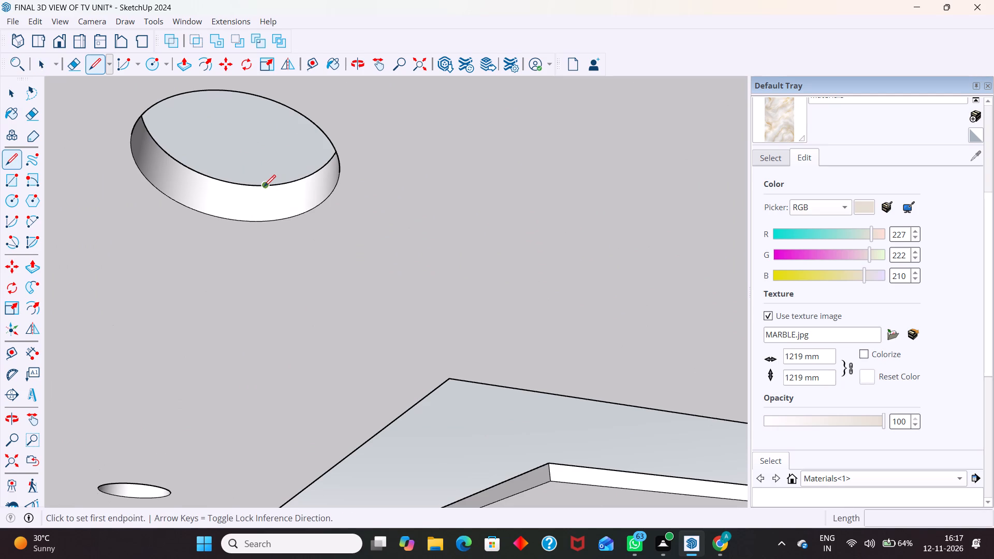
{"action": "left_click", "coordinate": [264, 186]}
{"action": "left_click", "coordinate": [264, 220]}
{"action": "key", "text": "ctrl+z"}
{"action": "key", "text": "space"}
Examine the corner cut-out's inner wall and rim within the false ceiling by selecting its connected faces and edges.
{"action": "double_click", "coordinate": [275, 203]}
{"action": "double_click", "coordinate": [276, 203]}
{"action": "scroll", "coordinate": [277, 203], "scroll_direction": "down", "scroll_amount": 2}
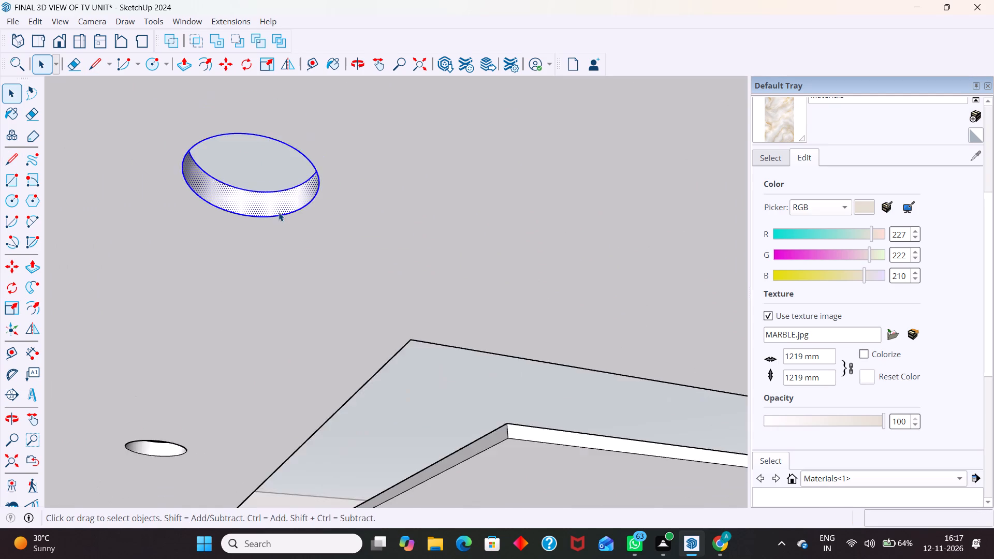
{"action": "scroll", "coordinate": [279, 212], "scroll_direction": "down", "scroll_amount": 16}
{"action": "middle_click_drag", "start_coordinate": [357, 116], "coordinate": [293, 146]}
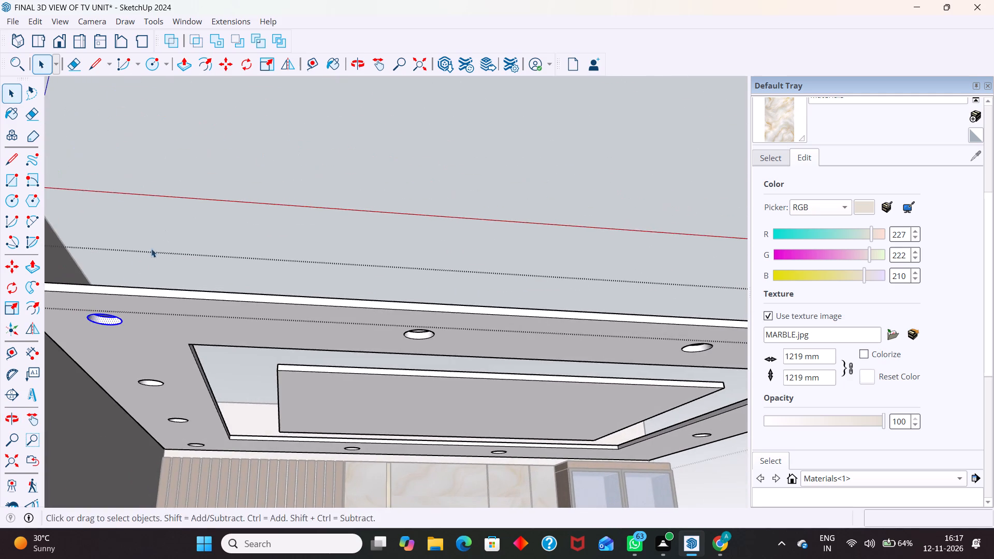
{"action": "middle_click_drag", "start_coordinate": [129, 270], "coordinate": [165, 144]}
{"action": "scroll", "coordinate": [209, 209], "scroll_direction": "down", "scroll_amount": 6}
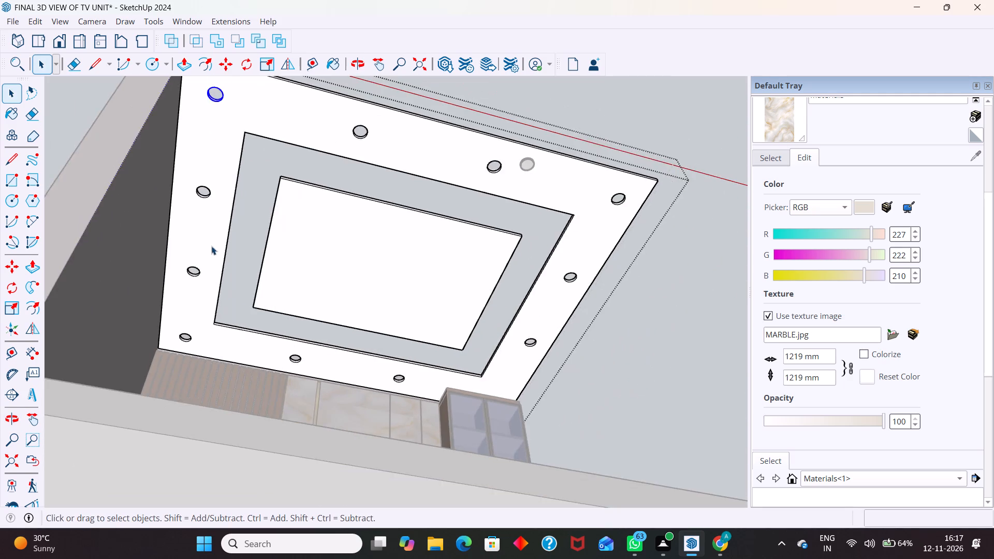
{"action": "scroll", "coordinate": [238, 81], "scroll_direction": "up", "scroll_amount": 5}
{"action": "scroll", "coordinate": [197, 94], "scroll_direction": "up", "scroll_amount": 9}
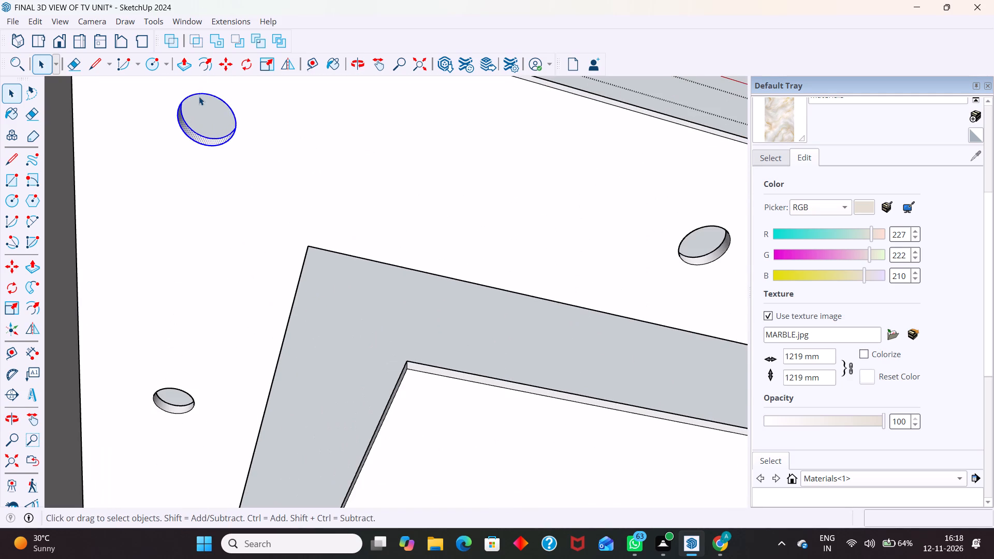
{"action": "double_click", "coordinate": [200, 93]}
{"action": "triple_click", "coordinate": [200, 93]}
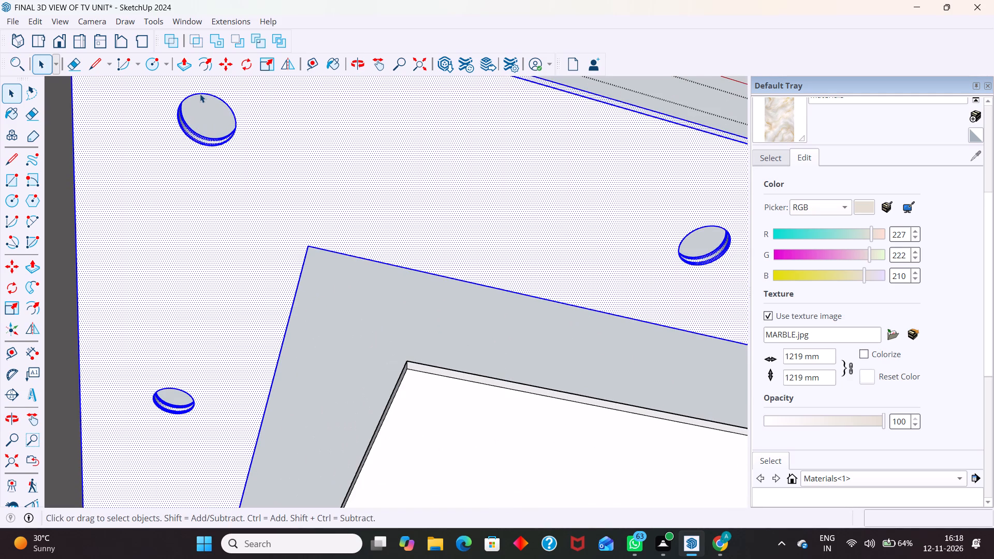
{"action": "double_click", "coordinate": [200, 94]}
{"action": "left_click", "coordinate": [200, 94]}
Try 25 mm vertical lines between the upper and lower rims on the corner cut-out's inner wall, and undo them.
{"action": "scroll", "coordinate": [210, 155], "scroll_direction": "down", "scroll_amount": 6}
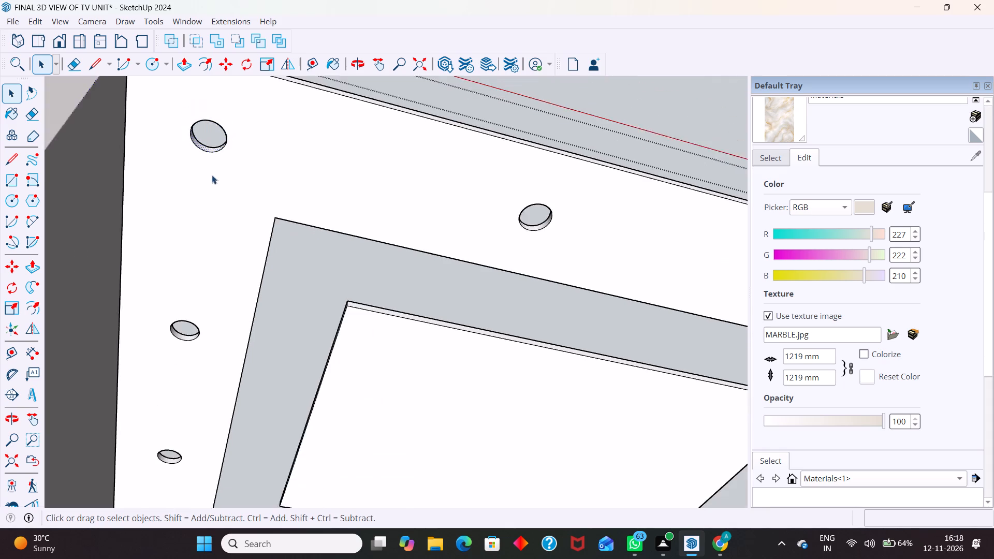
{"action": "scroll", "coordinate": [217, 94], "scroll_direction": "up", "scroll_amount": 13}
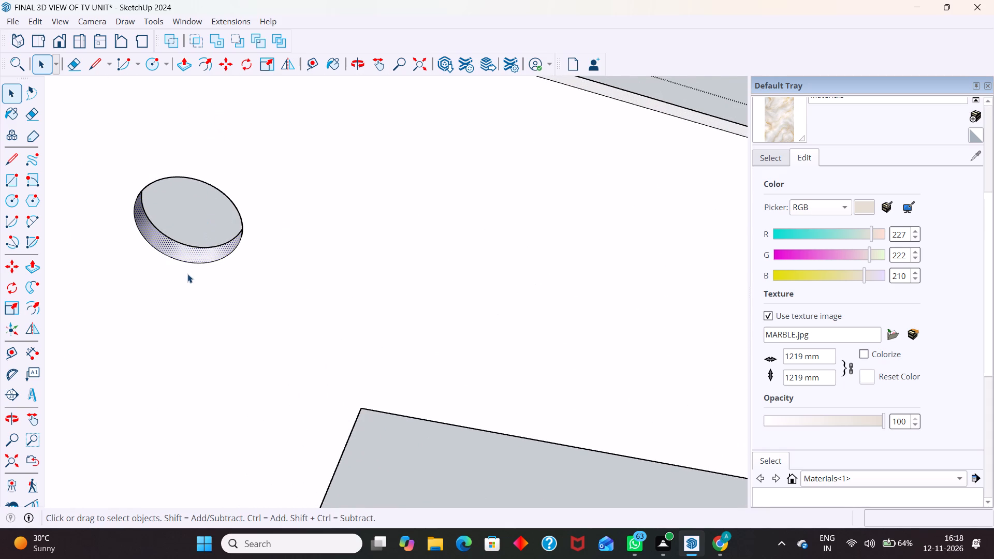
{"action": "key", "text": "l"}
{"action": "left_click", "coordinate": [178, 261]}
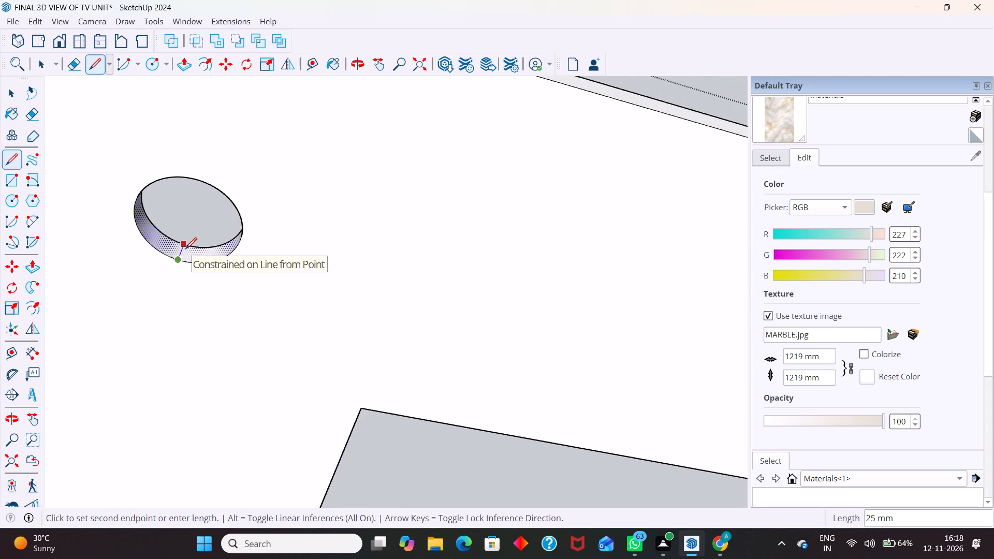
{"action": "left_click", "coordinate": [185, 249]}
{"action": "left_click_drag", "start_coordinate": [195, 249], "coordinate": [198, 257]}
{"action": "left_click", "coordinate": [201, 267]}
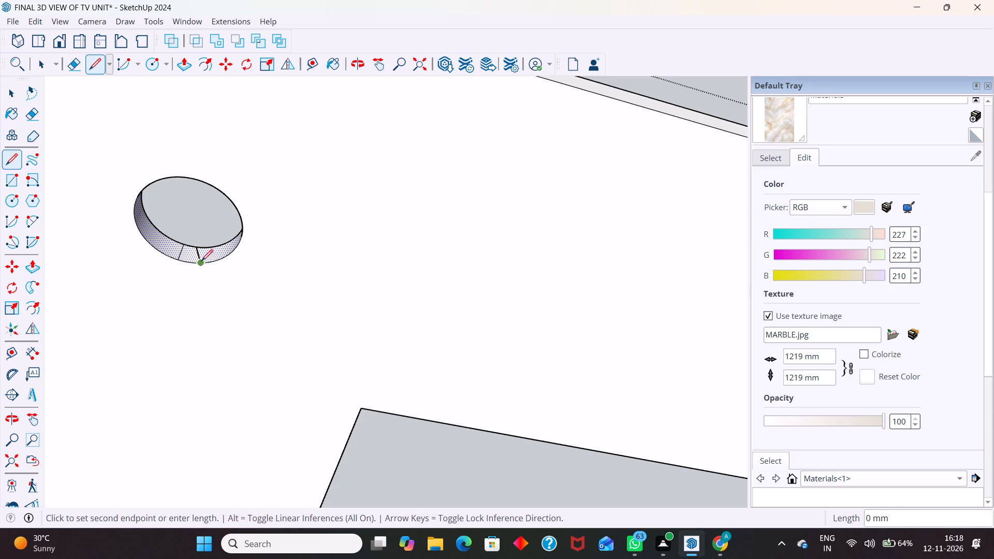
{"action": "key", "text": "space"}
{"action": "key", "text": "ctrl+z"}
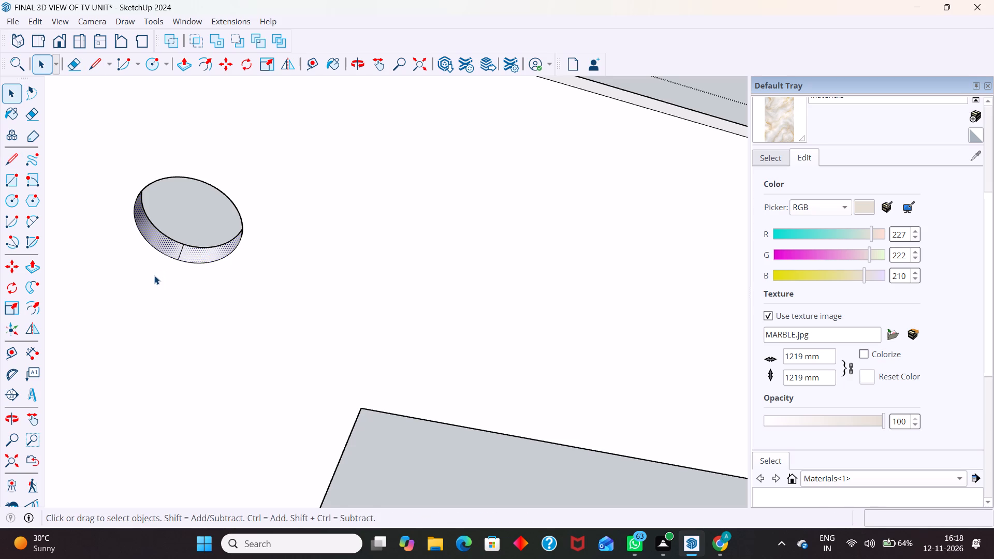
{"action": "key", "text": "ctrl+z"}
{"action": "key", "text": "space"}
Draw a line about 16 mm long between two points on the corner cut-out's lower rim to close the opening with a face.
{"action": "key", "text": "l"}
{"action": "left_click", "coordinate": [187, 261]}
{"action": "left_click", "coordinate": [205, 264]}
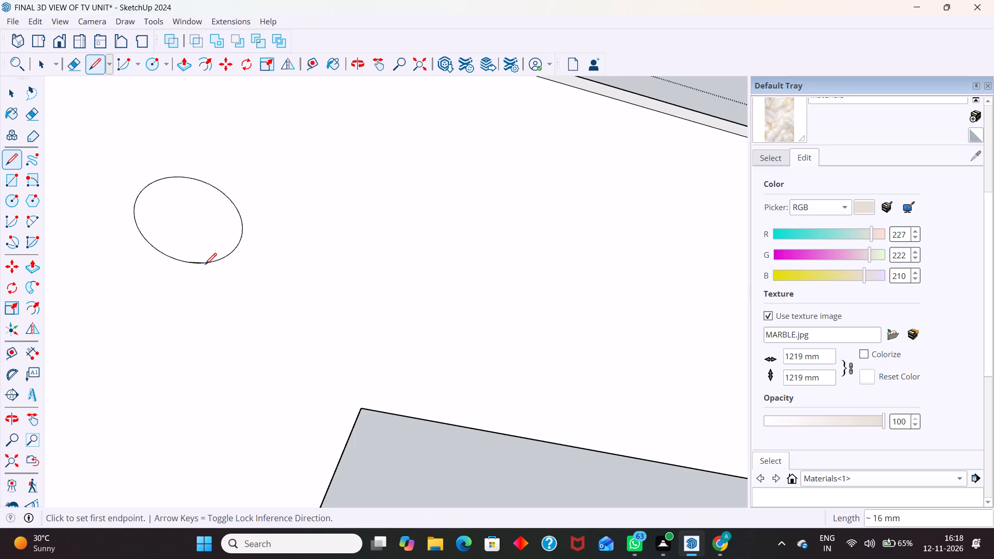
{"action": "key", "text": "space"}
Erase the short helper line across the corner cut-out's lower rim, keeping the closing face.
{"action": "scroll", "coordinate": [287, 254], "scroll_direction": "down", "scroll_amount": 12}
{"action": "scroll", "coordinate": [197, 237], "scroll_direction": "down", "scroll_amount": 4}
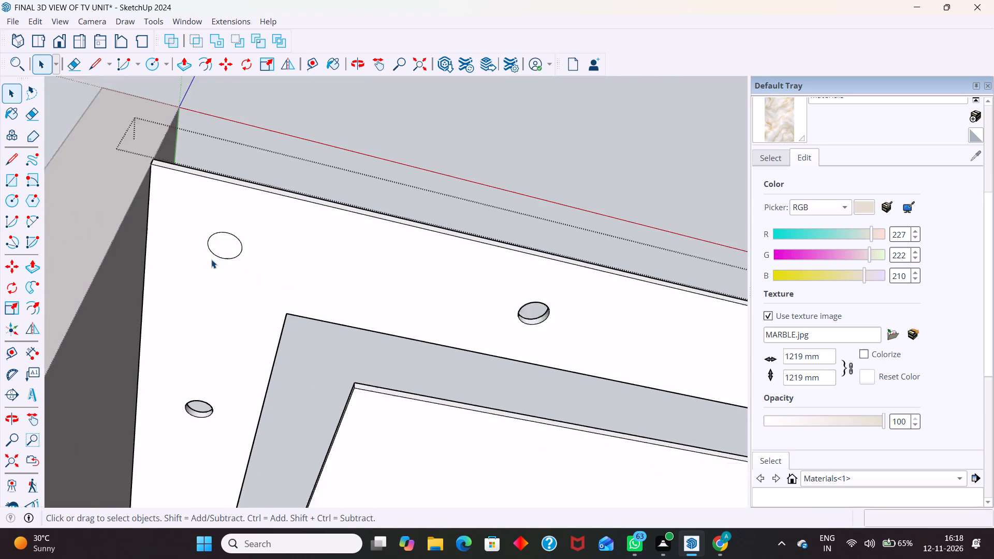
{"action": "scroll", "coordinate": [211, 259], "scroll_direction": "down", "scroll_amount": 6}
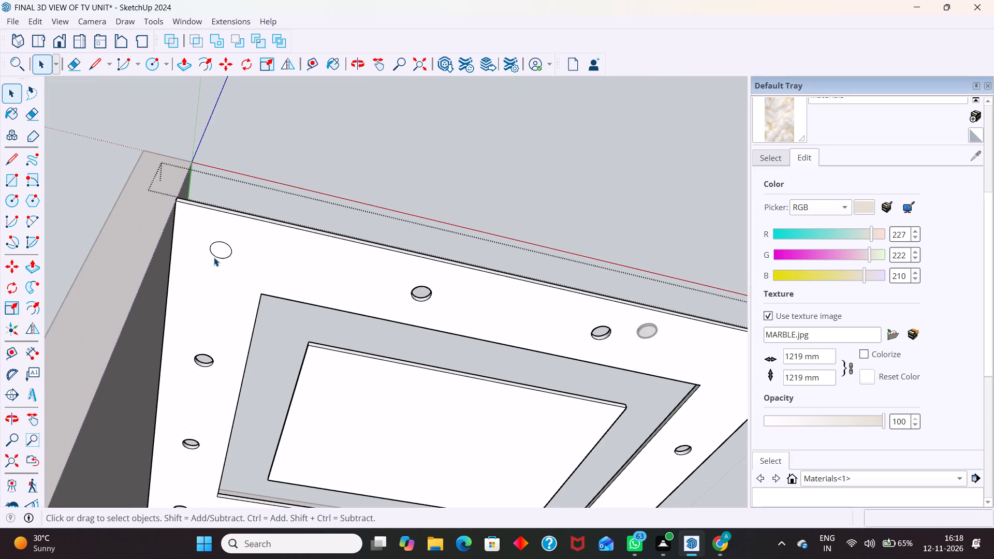
{"action": "scroll", "coordinate": [185, 248], "scroll_direction": "up", "scroll_amount": 13}
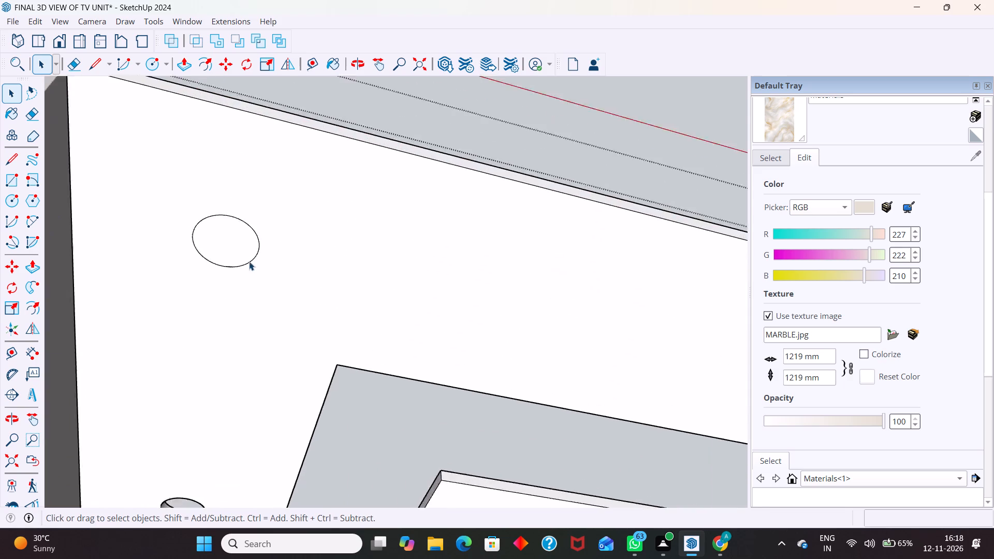
{"action": "scroll", "coordinate": [249, 261], "scroll_direction": "up", "scroll_amount": 20}
{"action": "scroll", "coordinate": [249, 261], "scroll_direction": "up", "scroll_amount": 10}
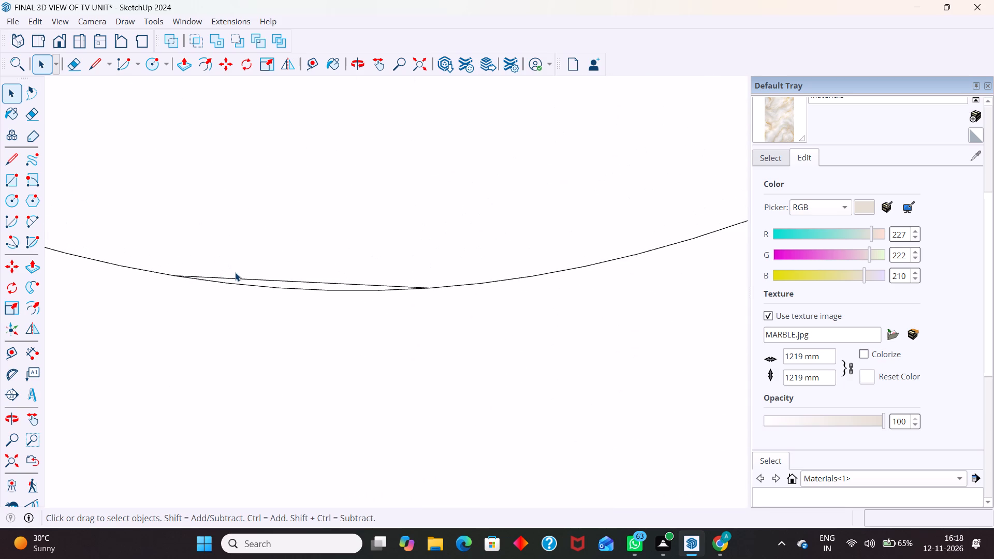
{"action": "key", "text": "e"}
{"action": "left_click", "coordinate": [264, 278]}
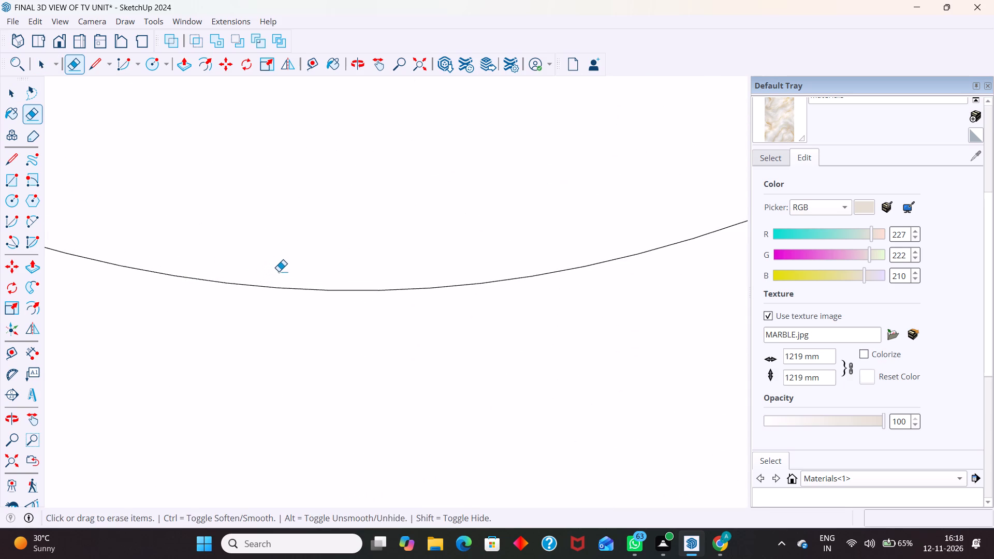
{"action": "key", "text": "space"}
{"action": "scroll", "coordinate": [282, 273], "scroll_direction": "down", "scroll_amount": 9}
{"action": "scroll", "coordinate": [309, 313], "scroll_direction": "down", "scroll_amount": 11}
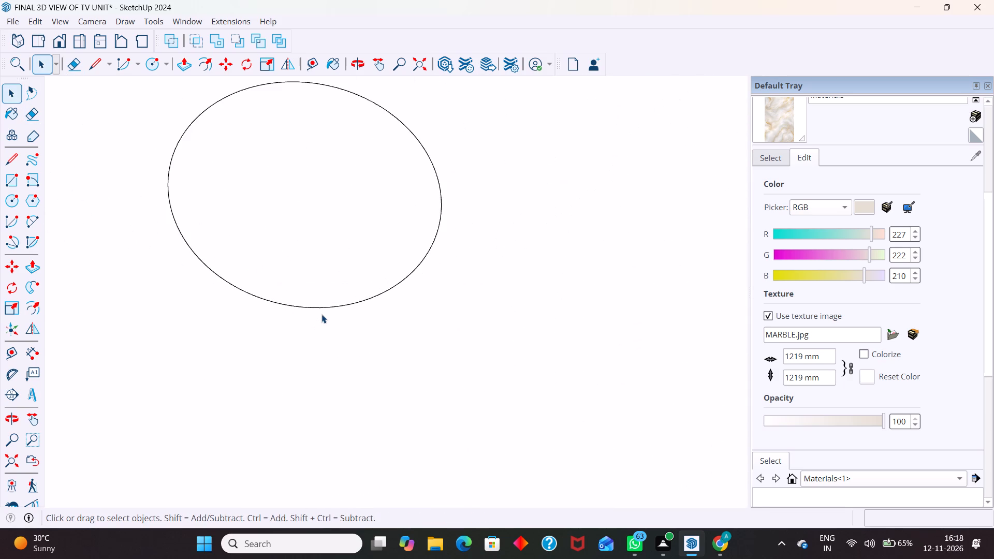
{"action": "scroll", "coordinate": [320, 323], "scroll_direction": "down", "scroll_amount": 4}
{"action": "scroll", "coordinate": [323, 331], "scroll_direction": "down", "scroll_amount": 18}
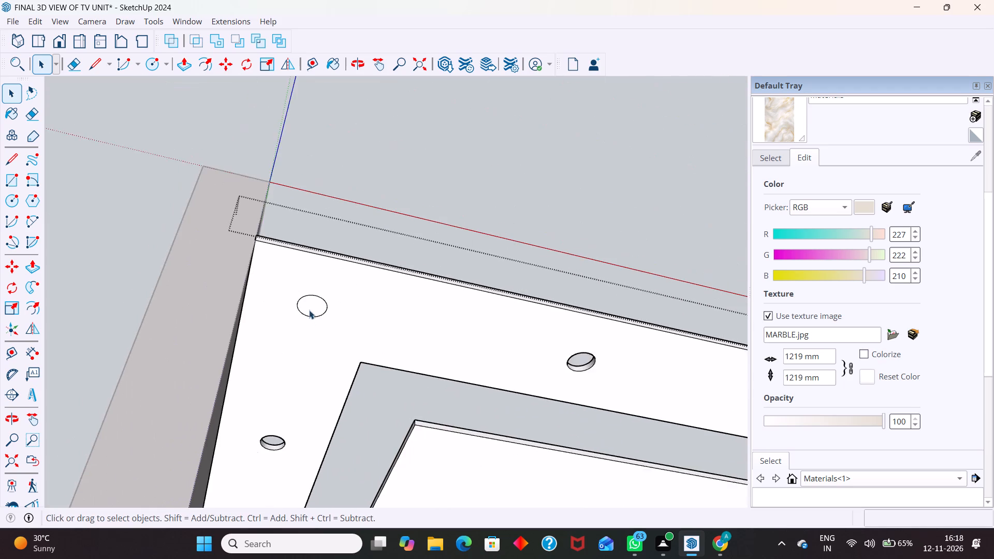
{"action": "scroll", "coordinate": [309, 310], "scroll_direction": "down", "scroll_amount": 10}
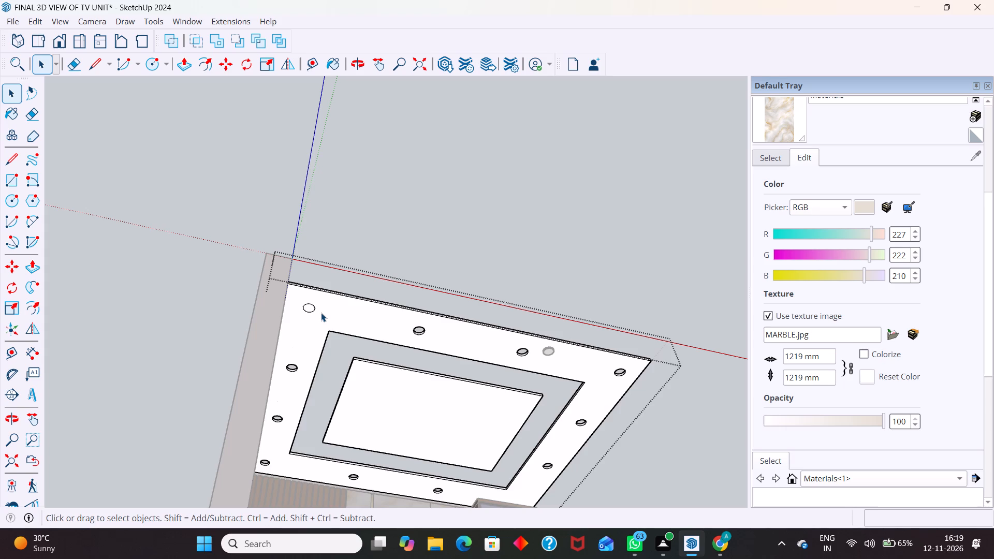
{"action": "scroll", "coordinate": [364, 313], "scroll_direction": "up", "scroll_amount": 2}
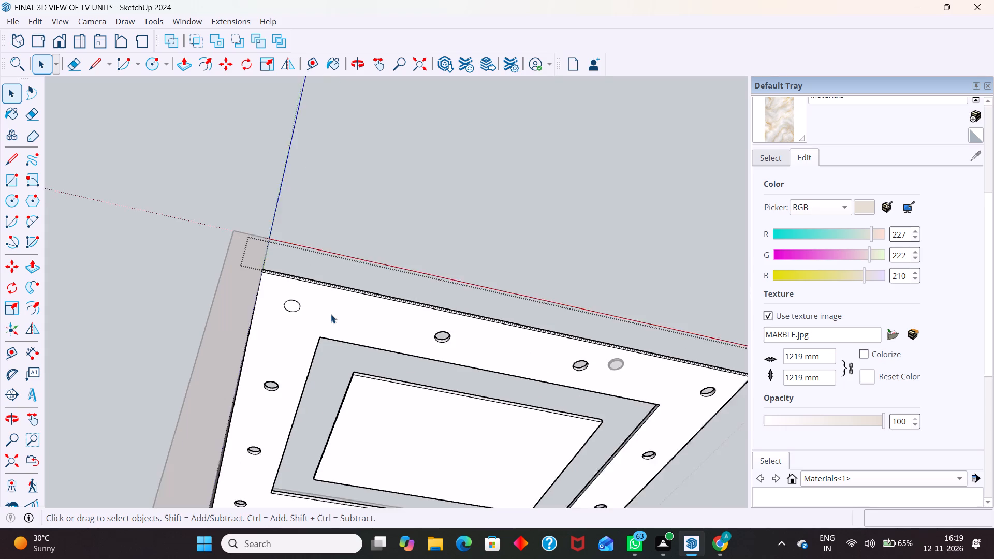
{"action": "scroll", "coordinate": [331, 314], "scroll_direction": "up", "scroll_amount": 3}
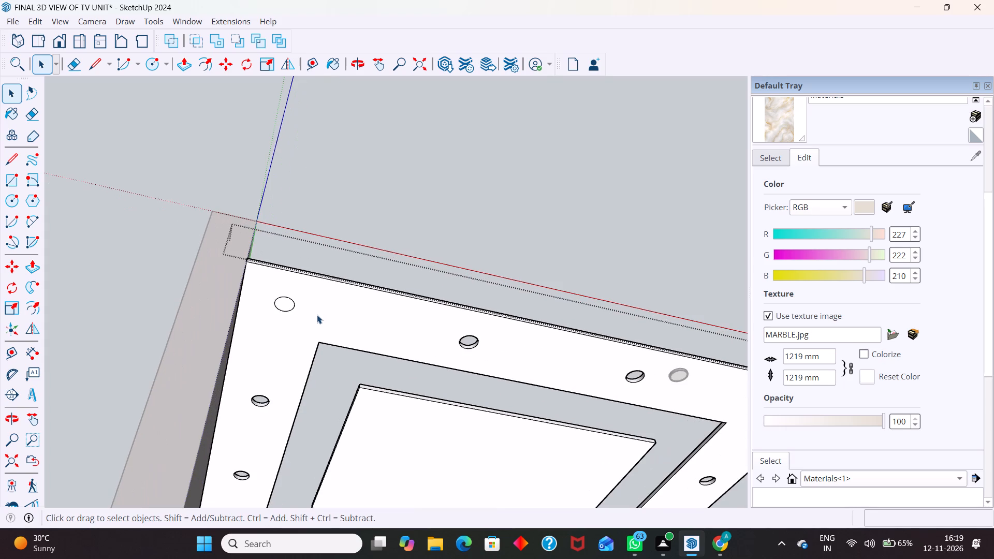
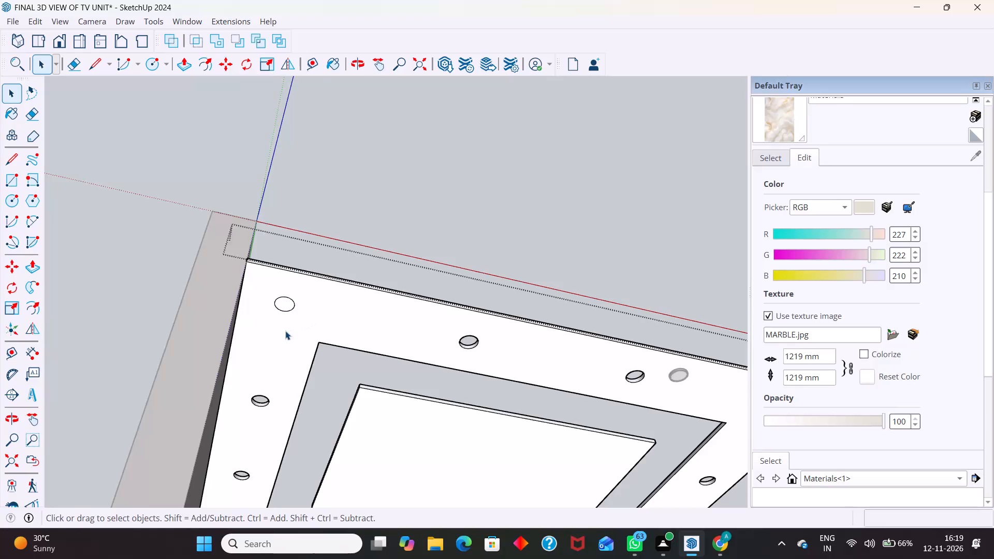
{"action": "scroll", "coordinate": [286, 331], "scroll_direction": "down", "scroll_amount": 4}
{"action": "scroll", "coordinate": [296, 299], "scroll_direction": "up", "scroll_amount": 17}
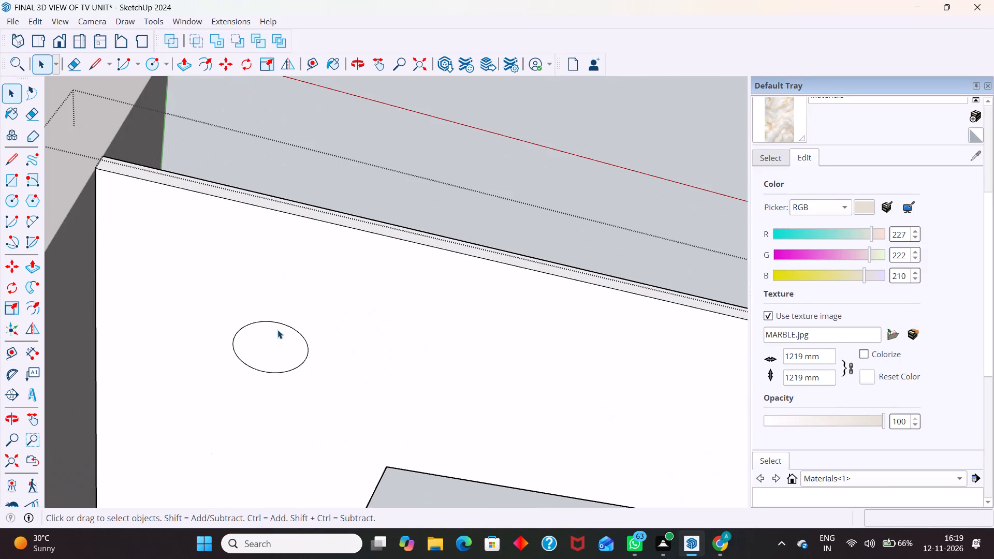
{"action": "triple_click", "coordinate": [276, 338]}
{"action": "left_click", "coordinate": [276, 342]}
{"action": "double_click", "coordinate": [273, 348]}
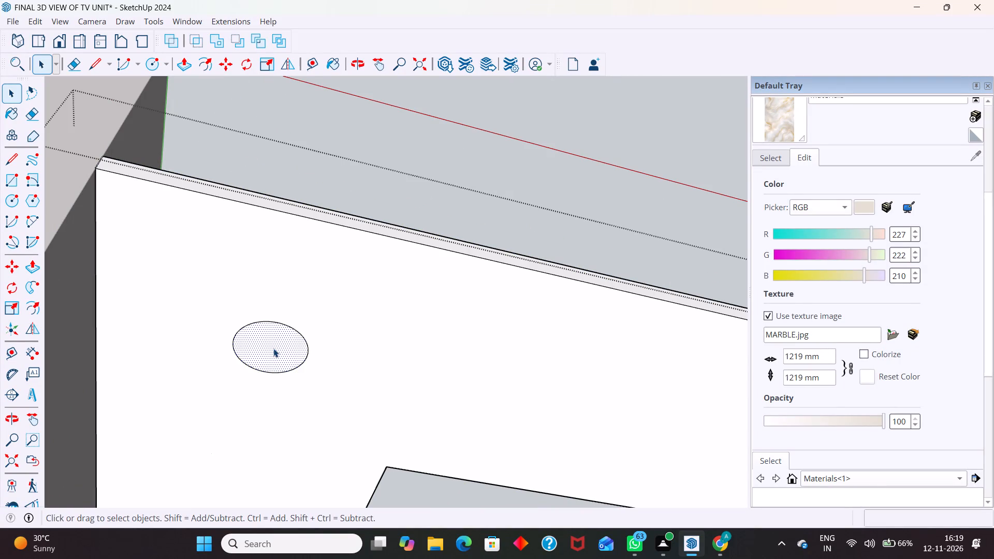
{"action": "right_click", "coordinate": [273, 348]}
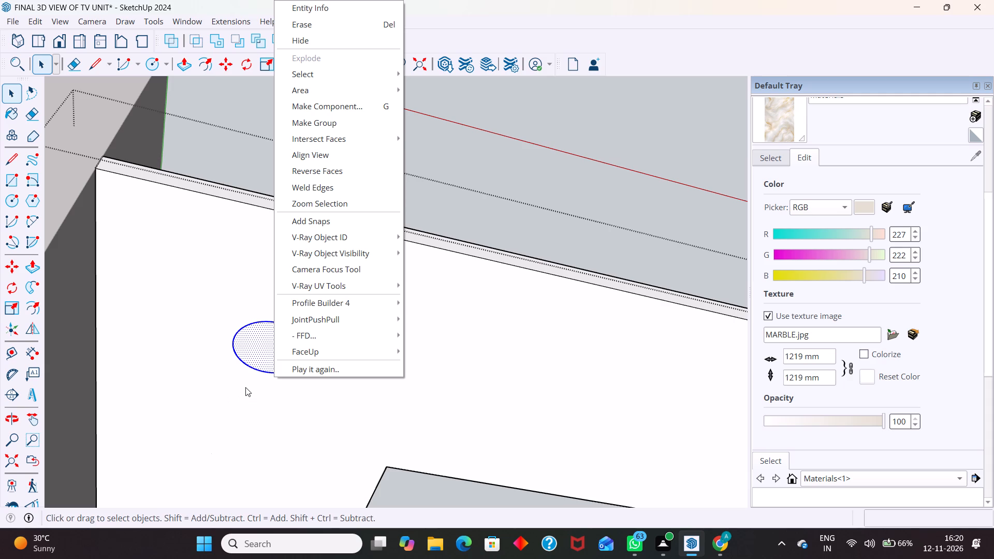
Examine the panel in the bottom view and from an angle, around the corner with the uncut circle.
{"action": "left_click", "coordinate": [143, 41]}
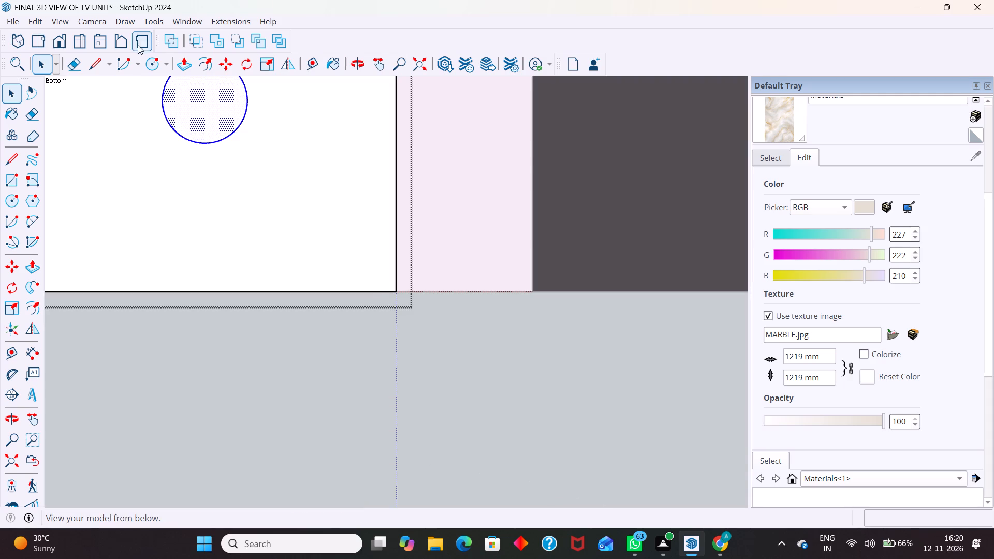
{"action": "scroll", "coordinate": [426, 507], "scroll_direction": "down", "scroll_amount": 5}
{"action": "scroll", "coordinate": [468, 404], "scroll_direction": "down", "scroll_amount": 19}
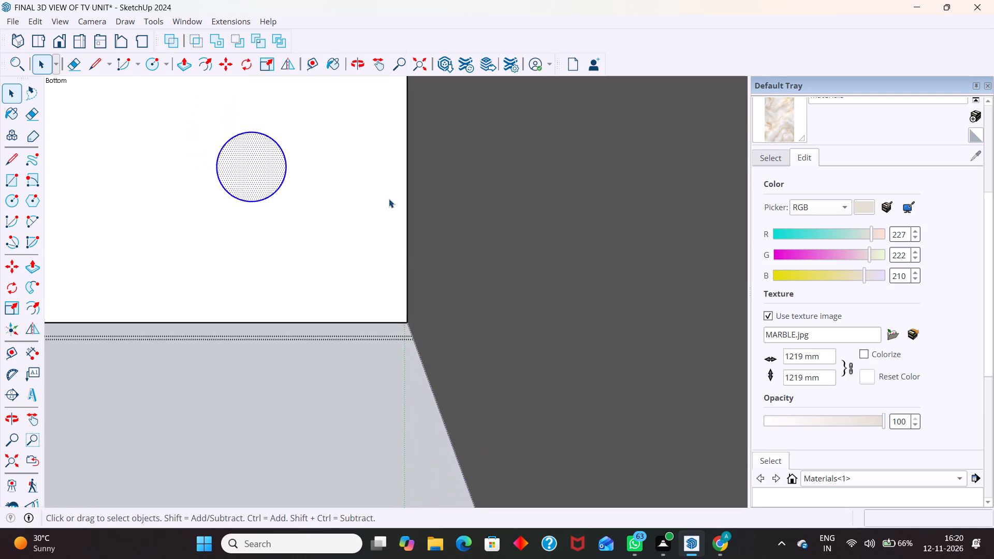
{"action": "scroll", "coordinate": [377, 159], "scroll_direction": "down", "scroll_amount": 7}
{"action": "scroll", "coordinate": [392, 342], "scroll_direction": "down", "scroll_amount": 20}
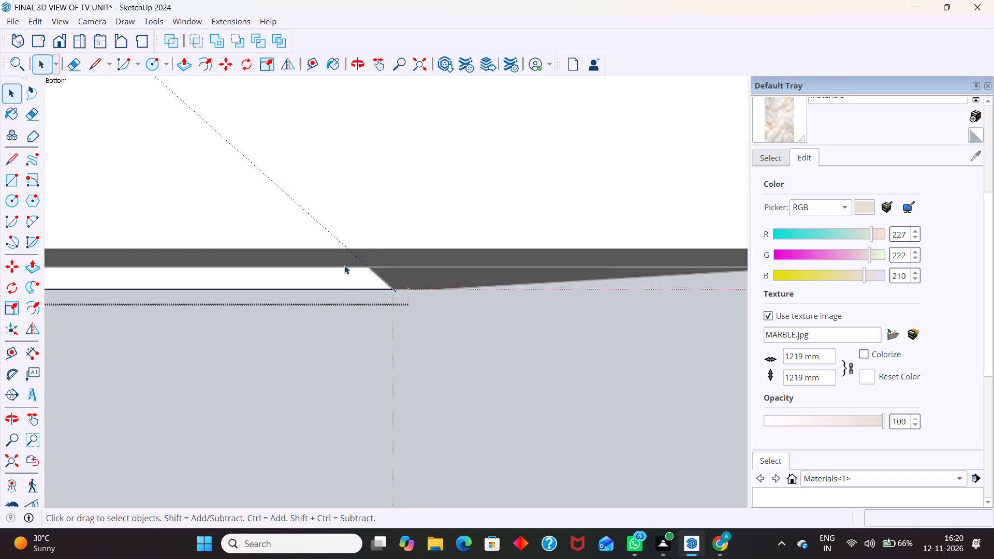
{"action": "middle_click_drag", "start_coordinate": [347, 259], "coordinate": [364, 123]}
{"action": "scroll", "coordinate": [374, 182], "scroll_direction": "down", "scroll_amount": 6}
{"action": "scroll", "coordinate": [382, 278], "scroll_direction": "down", "scroll_amount": 15}
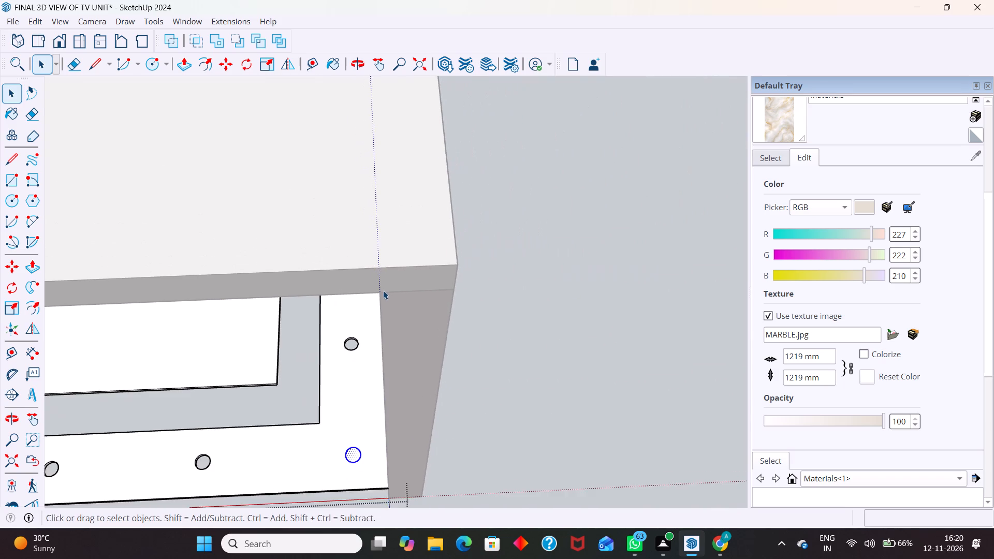
{"action": "scroll", "coordinate": [384, 292], "scroll_direction": "down", "scroll_amount": 13}
{"action": "middle_click_drag", "start_coordinate": [332, 342], "coordinate": [394, 207]}
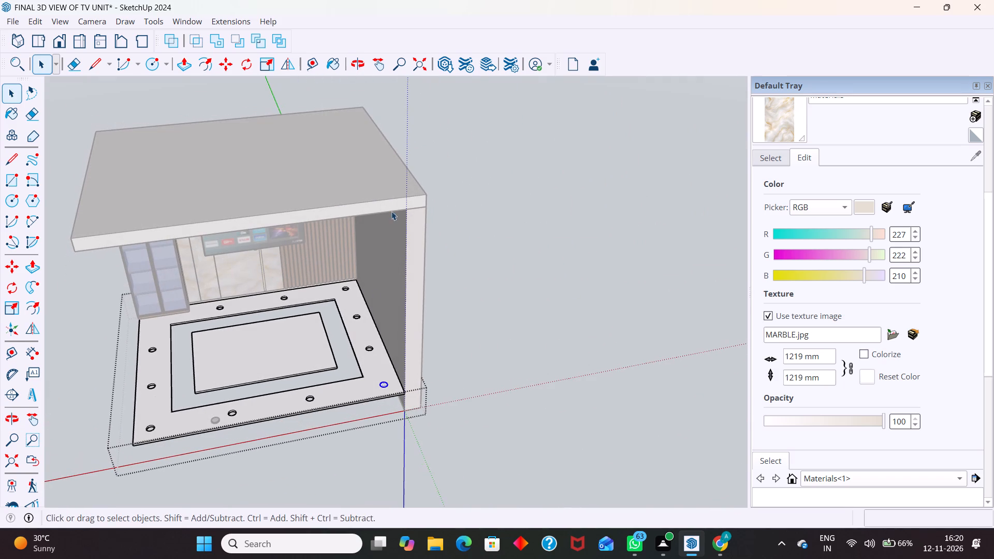
{"action": "scroll", "coordinate": [364, 383], "scroll_direction": "up", "scroll_amount": 1}
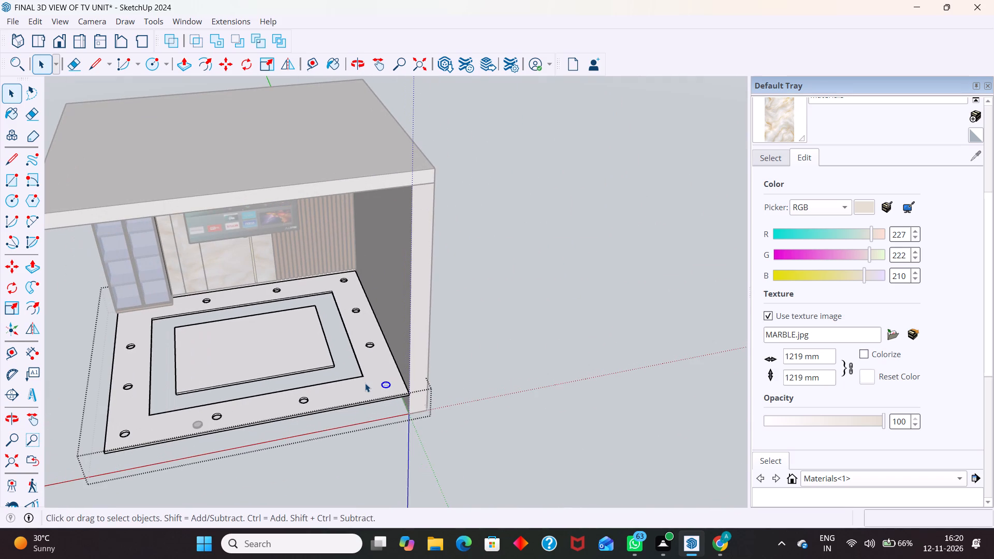
{"action": "scroll", "coordinate": [414, 385], "scroll_direction": "up", "scroll_amount": 2}
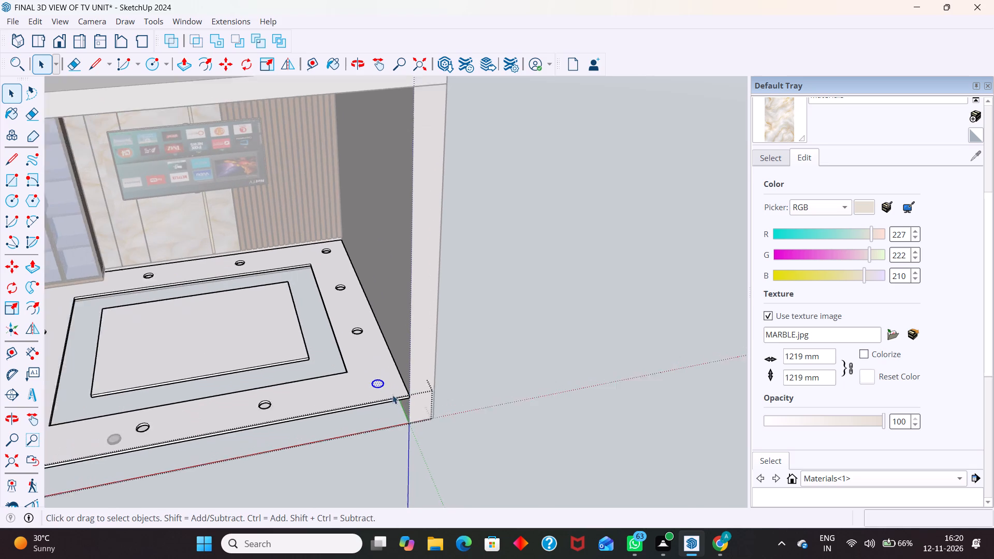
{"action": "scroll", "coordinate": [392, 395], "scroll_direction": "up", "scroll_amount": 2}
{"action": "scroll", "coordinate": [377, 378], "scroll_direction": "down", "scroll_amount": 3}
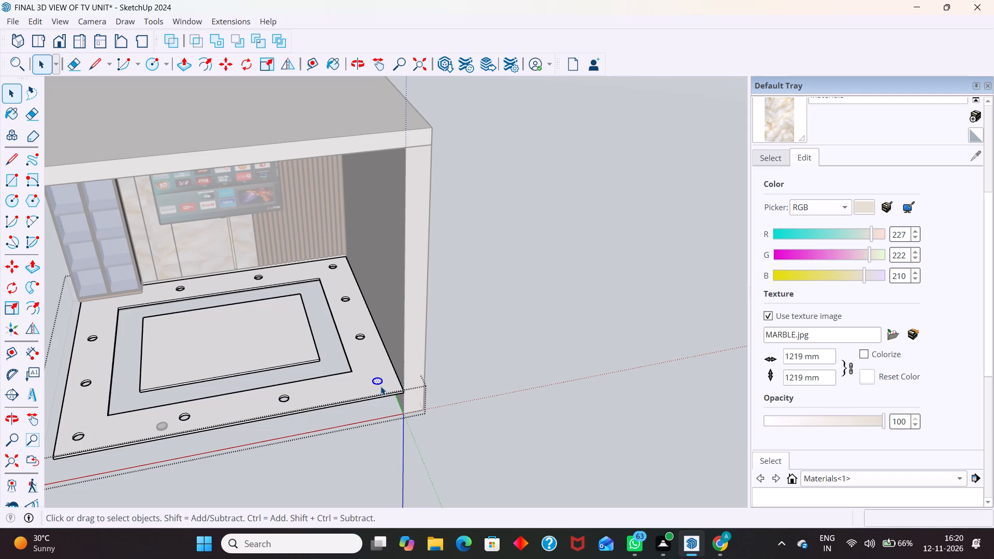
Draw a diameter line about 101 mm long across the uncut circle in the panel's corner.
{"action": "key", "text": "space"}
{"action": "scroll", "coordinate": [382, 376], "scroll_direction": "up", "scroll_amount": 5}
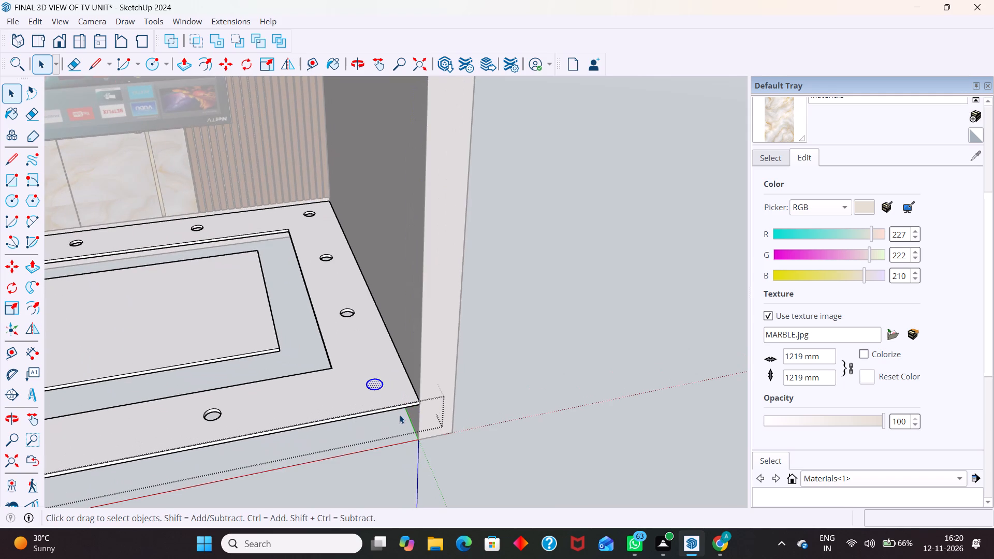
{"action": "left_click", "coordinate": [393, 403]}
{"action": "scroll", "coordinate": [389, 394], "scroll_direction": "up", "scroll_amount": 9}
{"action": "double_click", "coordinate": [366, 374]}
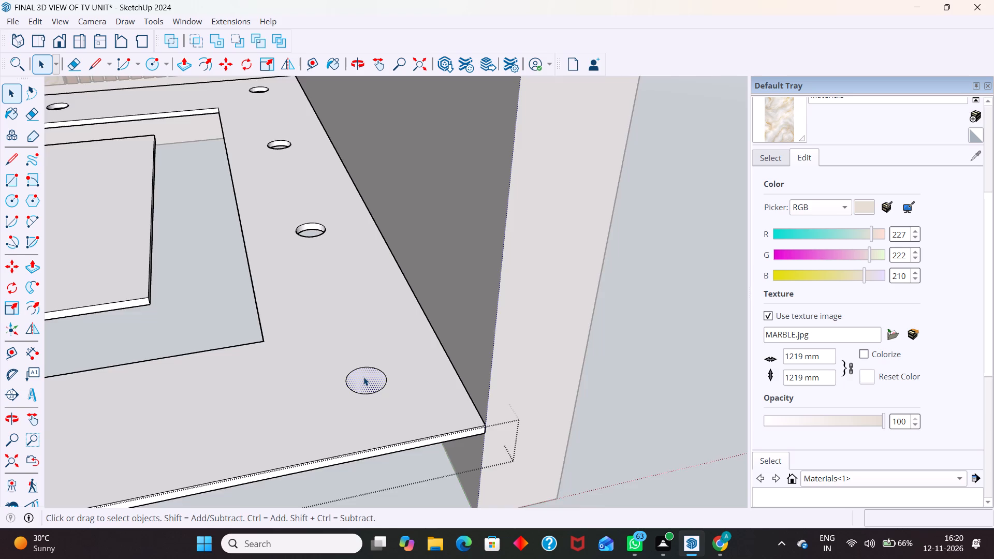
{"action": "scroll", "coordinate": [363, 377], "scroll_direction": "up", "scroll_amount": 4}
{"action": "scroll", "coordinate": [438, 349], "scroll_direction": "down", "scroll_amount": 7}
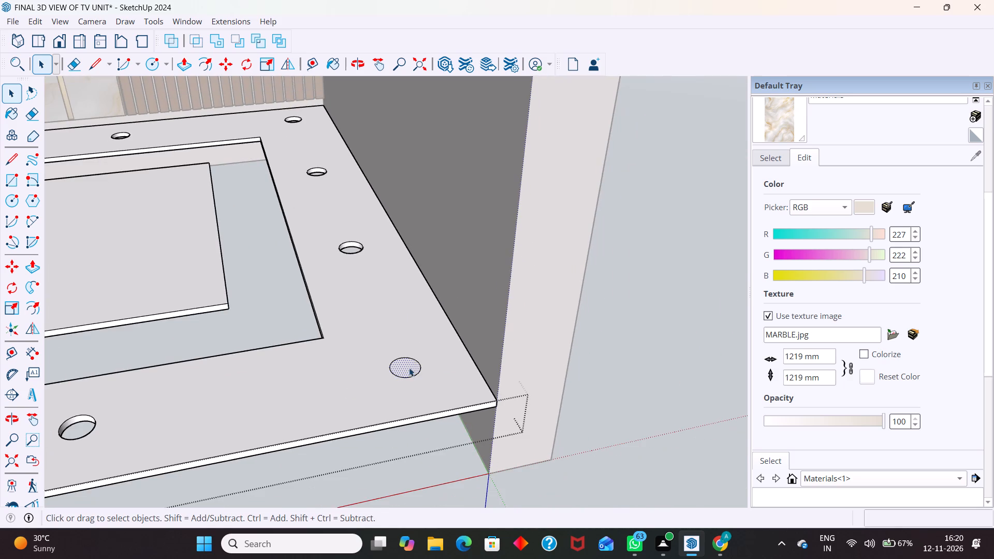
{"action": "scroll", "coordinate": [407, 366], "scroll_direction": "up", "scroll_amount": 4}
{"action": "double_click", "coordinate": [406, 366]}
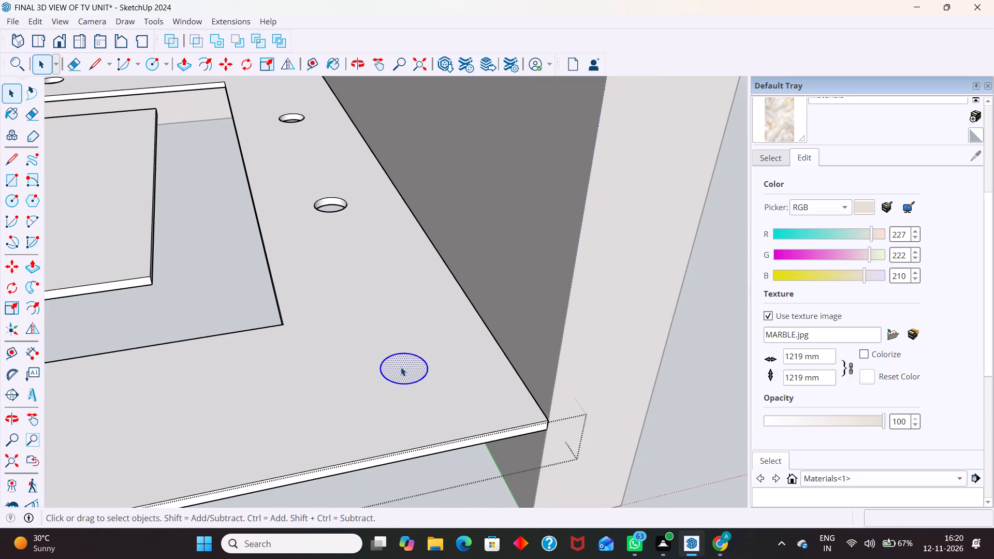
{"action": "key", "text": "l"}
{"action": "left_click_drag", "start_coordinate": [386, 377], "coordinate": [390, 378]}
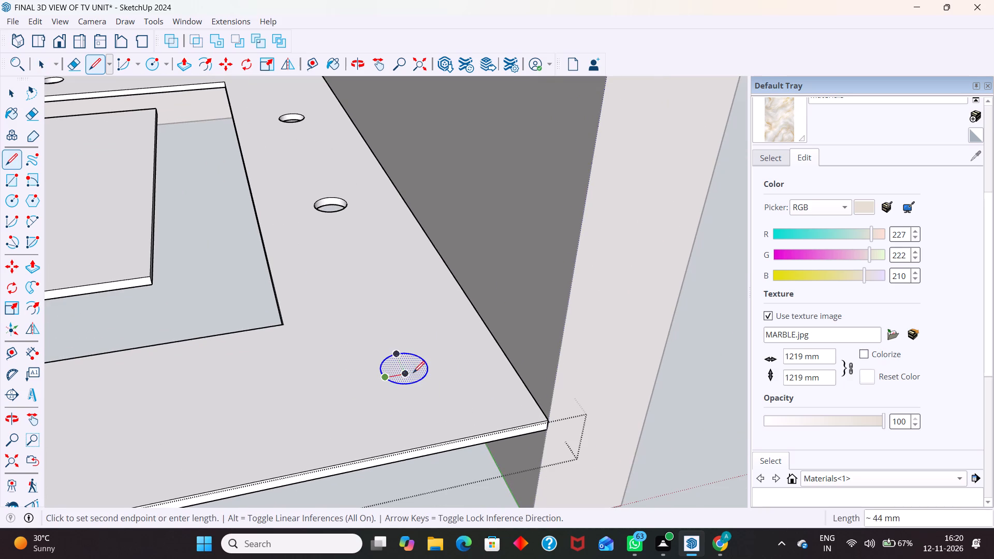
{"action": "key", "text": "Escape"}
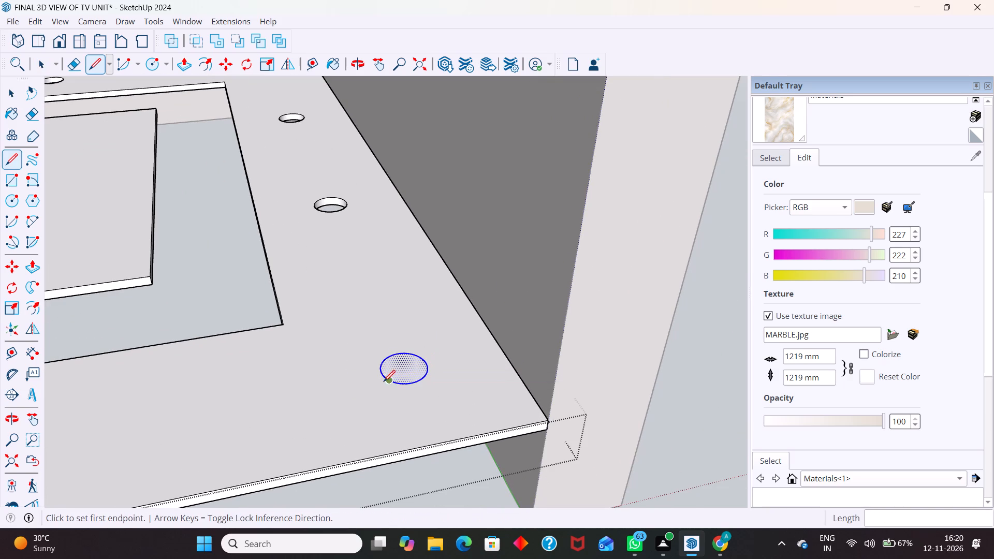
{"action": "left_click", "coordinate": [396, 355]}
{"action": "left_click", "coordinate": [413, 384]}
{"action": "key", "text": "space"}
Inside the loose round ring fixture's group beside the panel's edge hole, select all its geometry and apply Find Center.
{"action": "scroll", "coordinate": [437, 353], "scroll_direction": "down", "scroll_amount": 6}
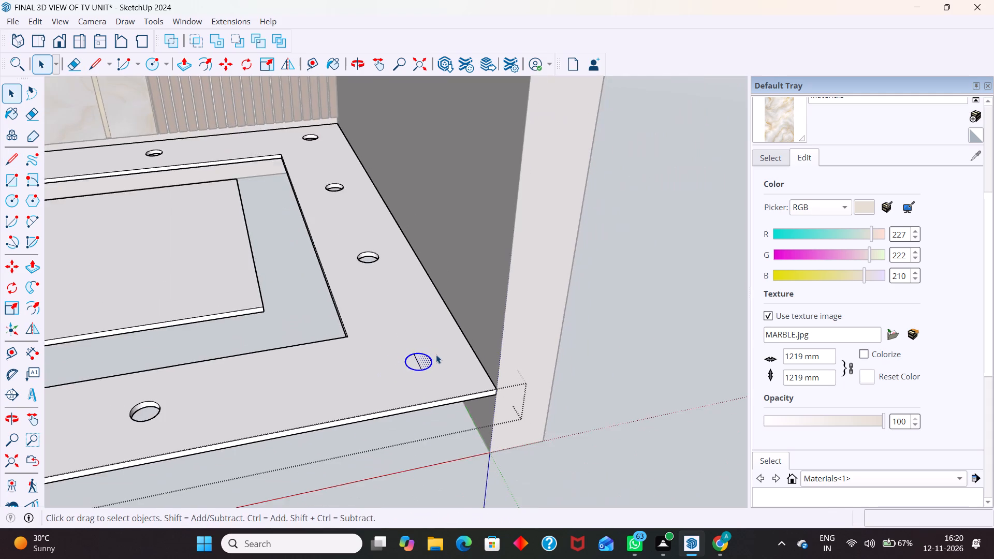
{"action": "scroll", "coordinate": [436, 357], "scroll_direction": "down", "scroll_amount": 13}
{"action": "scroll", "coordinate": [276, 413], "scroll_direction": "up", "scroll_amount": 5}
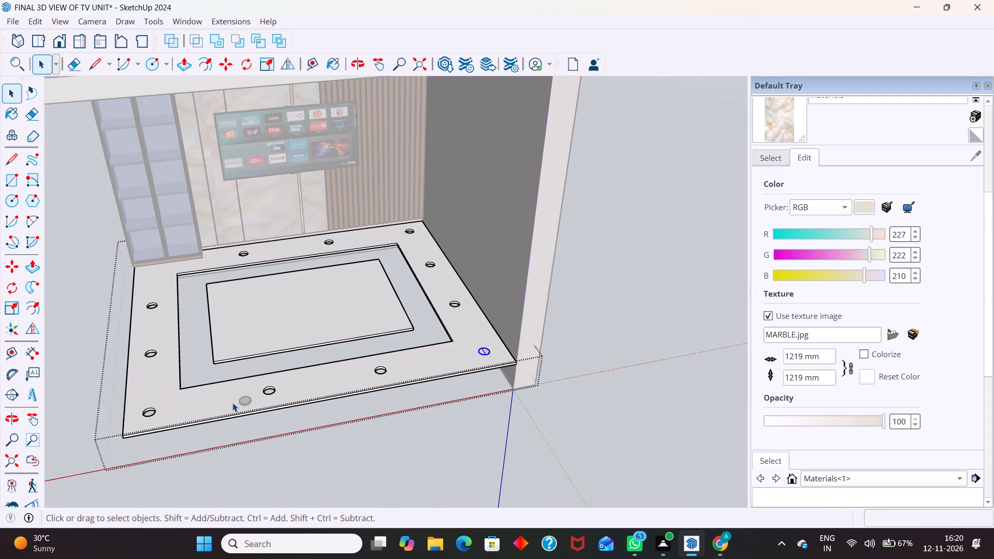
{"action": "left_click", "coordinate": [248, 398]}
{"action": "scroll", "coordinate": [247, 400], "scroll_direction": "up", "scroll_amount": 5}
{"action": "left_click", "coordinate": [320, 472]}
{"action": "scroll", "coordinate": [243, 389], "scroll_direction": "up", "scroll_amount": 2}
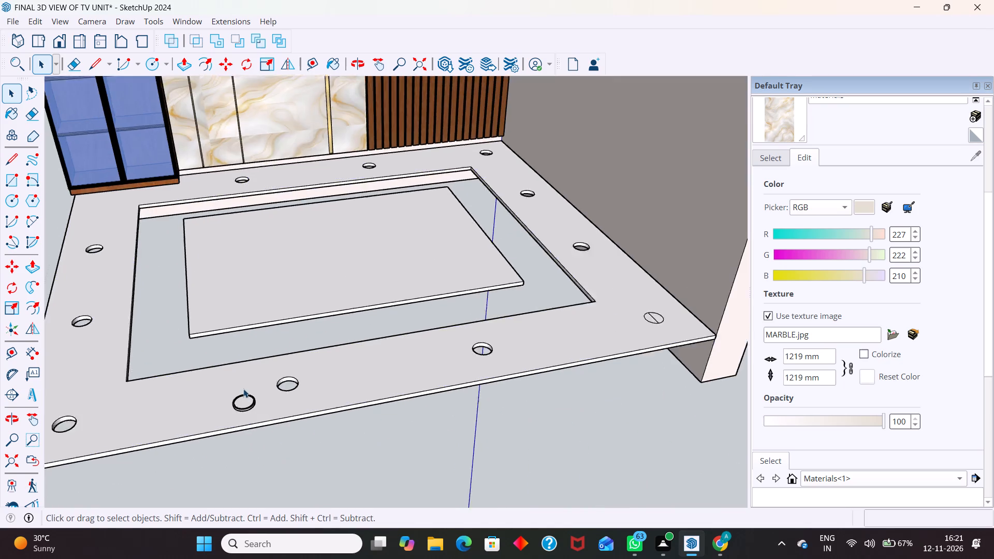
{"action": "scroll", "coordinate": [243, 389], "scroll_direction": "up", "scroll_amount": 15}
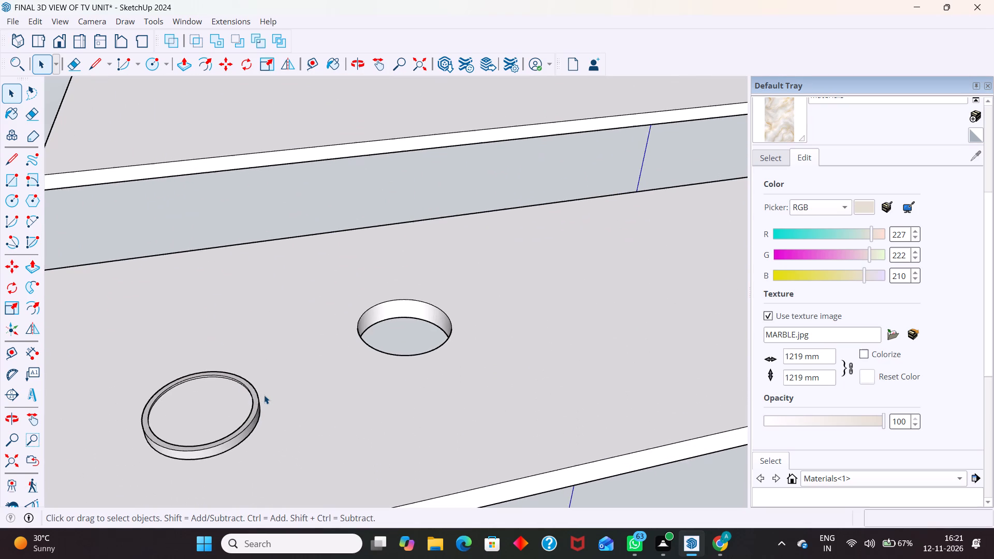
{"action": "double_click", "coordinate": [240, 415]}
{"action": "left_click", "coordinate": [240, 415]}
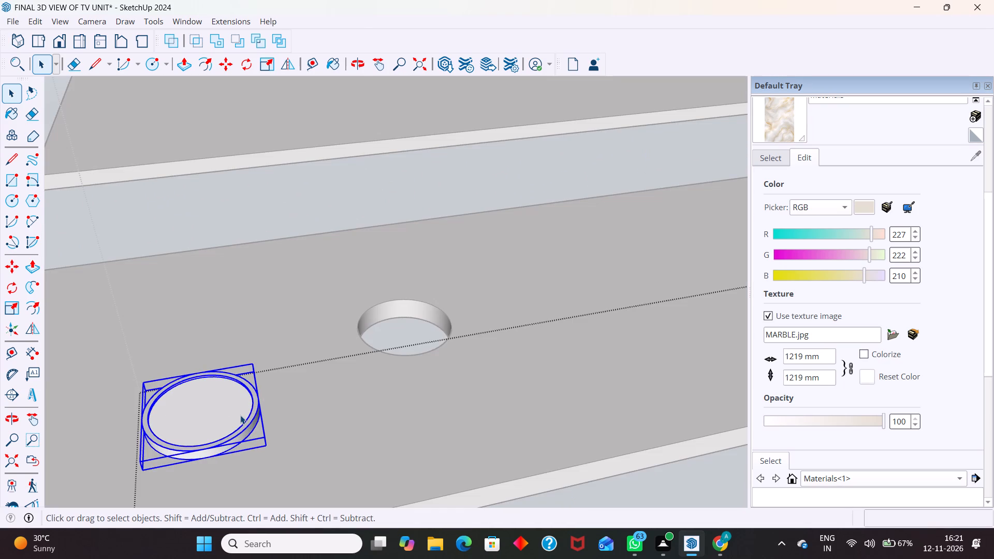
{"action": "right_click", "coordinate": [227, 412]}
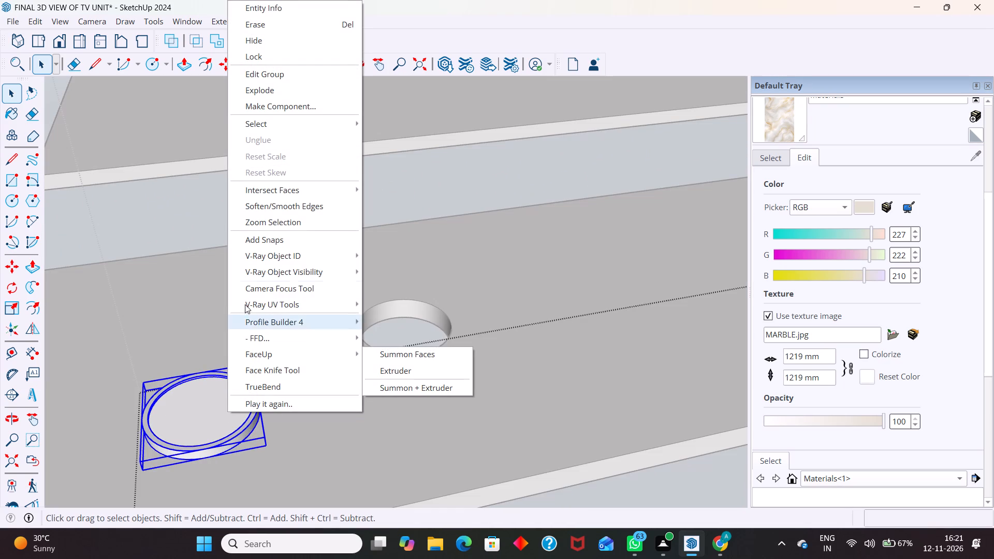
{"action": "double_click", "coordinate": [217, 407]}
{"action": "triple_click", "coordinate": [199, 420]}
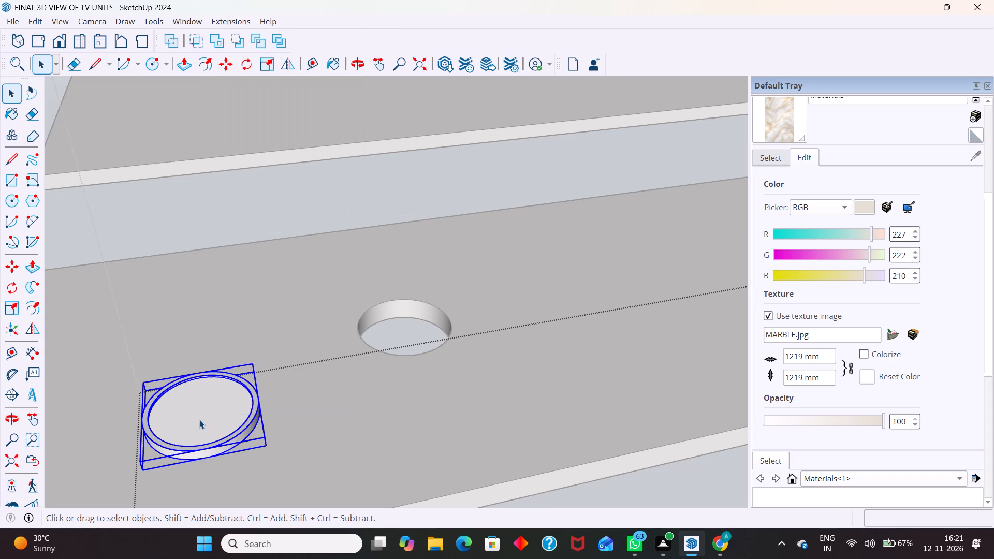
{"action": "left_click", "coordinate": [199, 420]}
{"action": "right_click", "coordinate": [199, 420]}
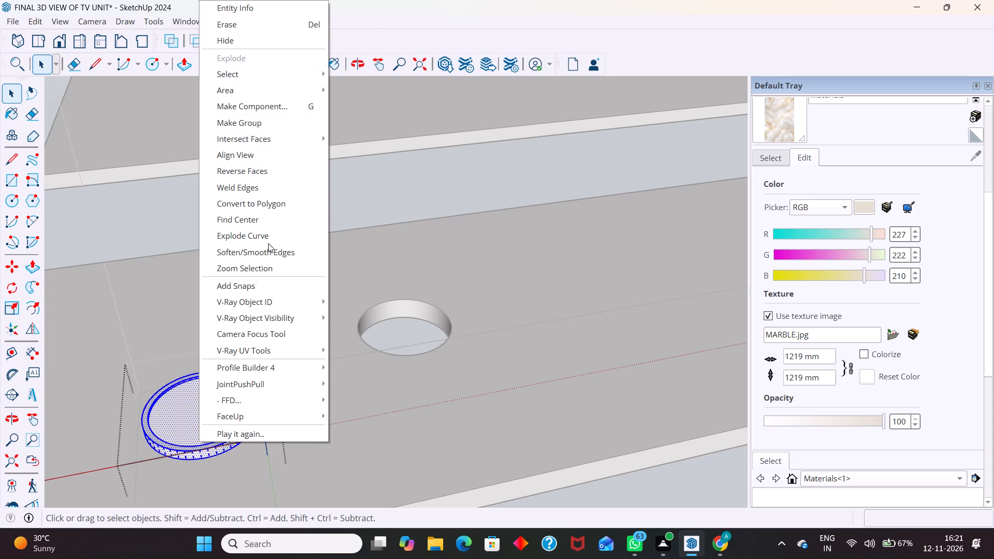
{"action": "left_click", "coordinate": [290, 221]}
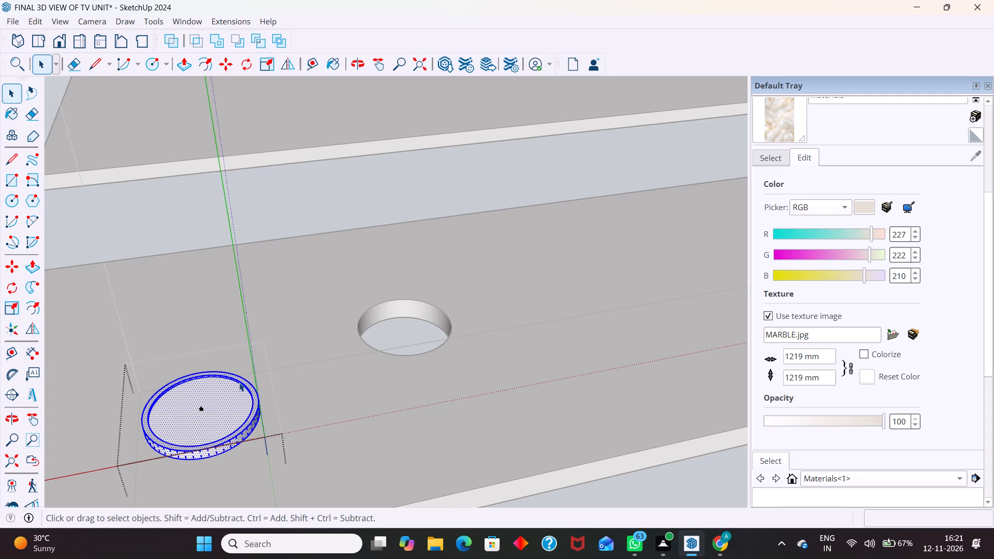
Exit the ring fixture's group and move it about 2222 mm along the red axis, next to the panel's uncut corner circle.
{"action": "scroll", "coordinate": [203, 372], "scroll_direction": "down", "scroll_amount": 20}
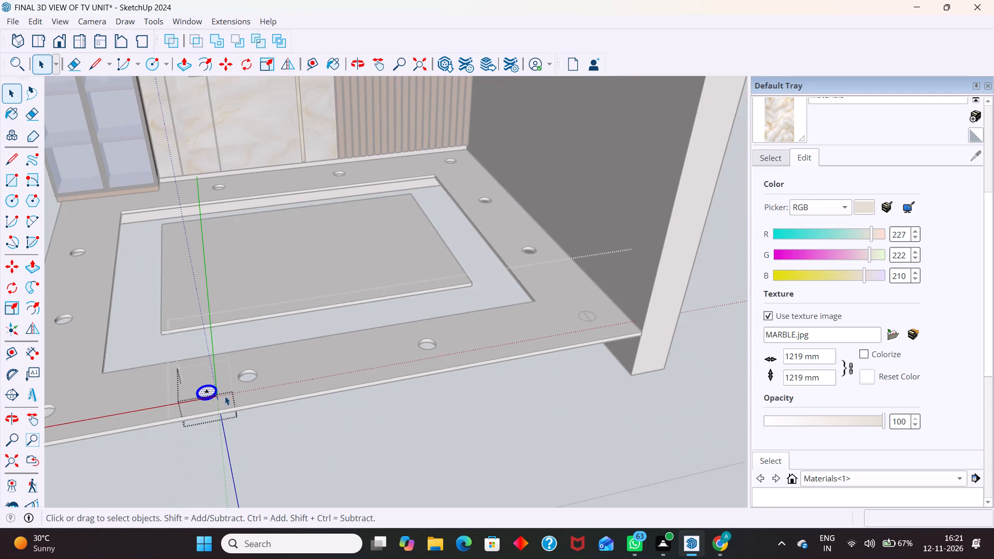
{"action": "middle_click_drag", "start_coordinate": [412, 434], "coordinate": [337, 455]}
{"action": "scroll", "coordinate": [131, 372], "scroll_direction": "up", "scroll_amount": 5}
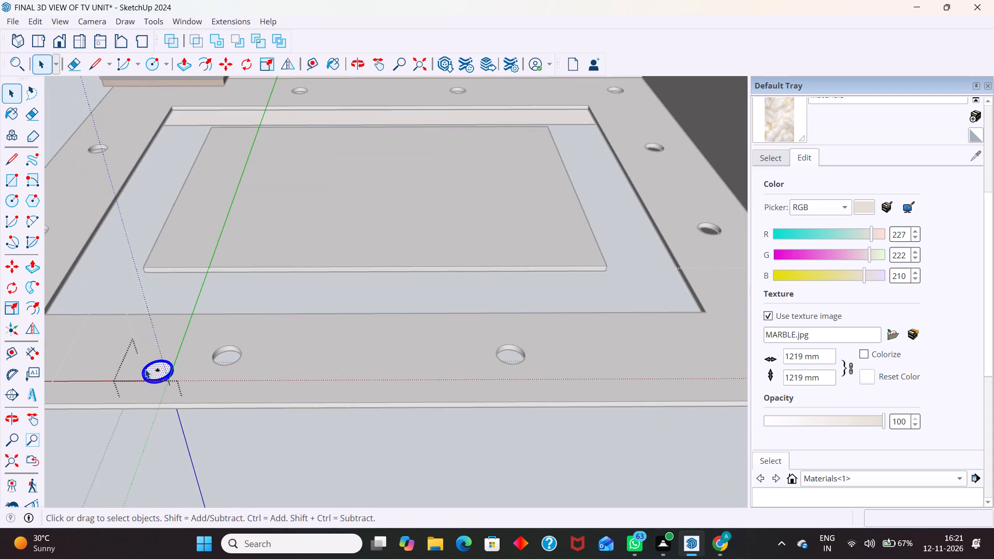
{"action": "left_click", "coordinate": [194, 476]}
{"action": "scroll", "coordinate": [169, 398], "scroll_direction": "up", "scroll_amount": 3}
{"action": "left_click", "coordinate": [159, 375]}
{"action": "key", "text": "m"}
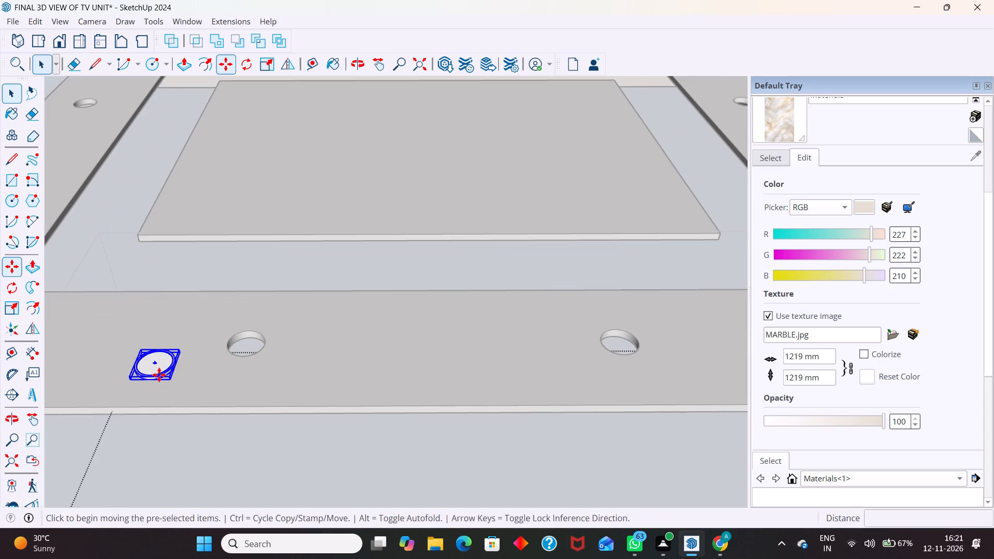
{"action": "scroll", "coordinate": [168, 345], "scroll_direction": "up", "scroll_amount": 13}
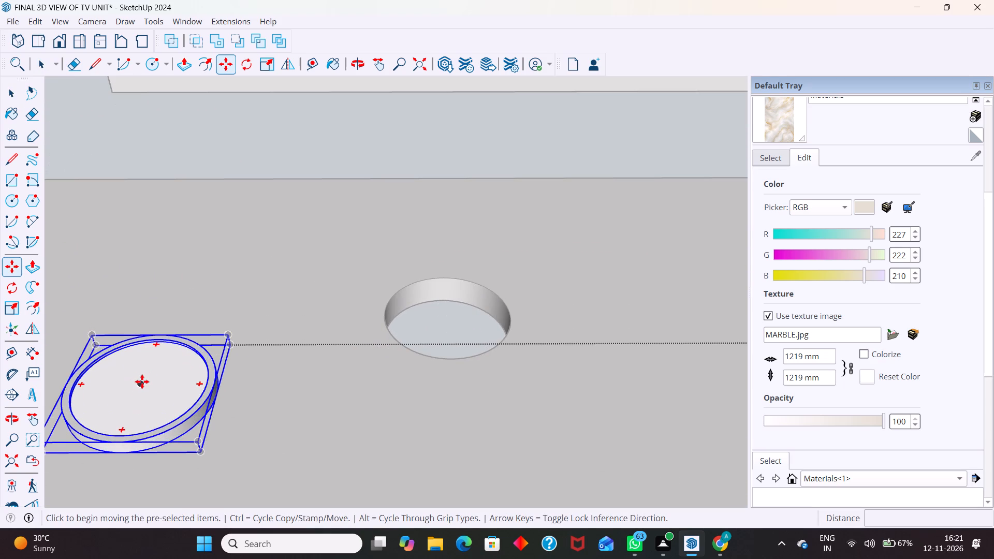
{"action": "left_click_drag", "start_coordinate": [142, 382], "coordinate": [154, 386]}
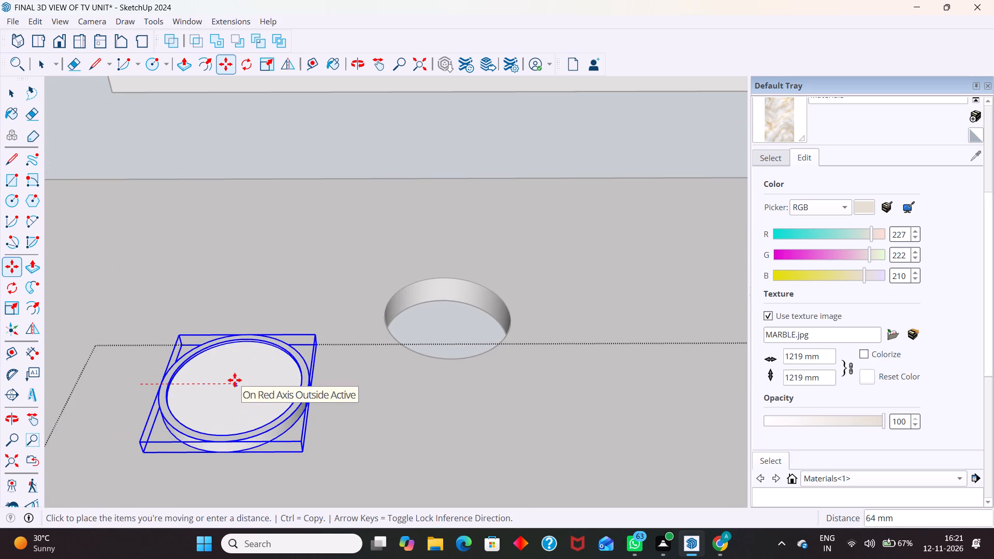
{"action": "key", "text": "Right"}
{"action": "scroll", "coordinate": [155, 366], "scroll_direction": "down", "scroll_amount": 17}
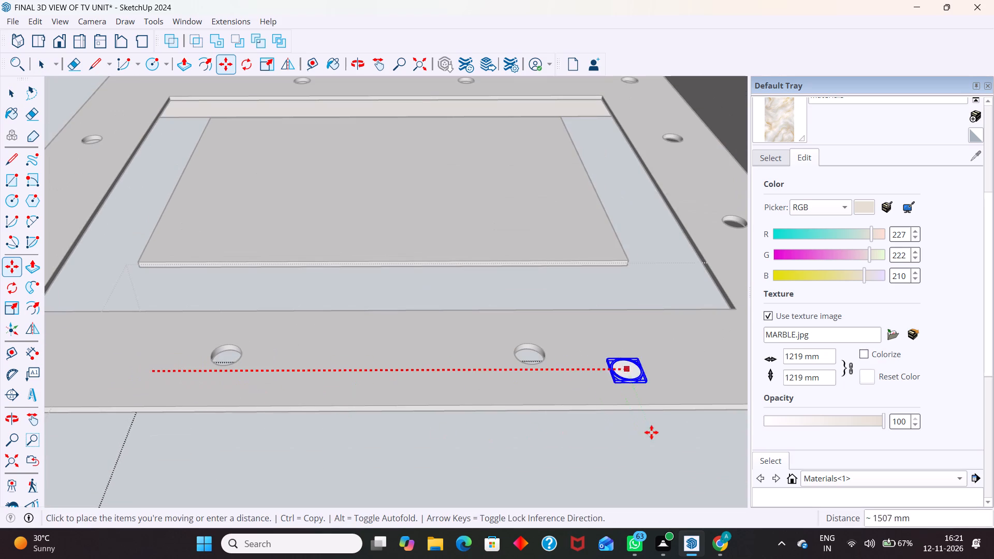
{"action": "scroll", "coordinate": [503, 445], "scroll_direction": "down", "scroll_amount": 5}
{"action": "scroll", "coordinate": [629, 437], "scroll_direction": "down", "scroll_amount": 5}
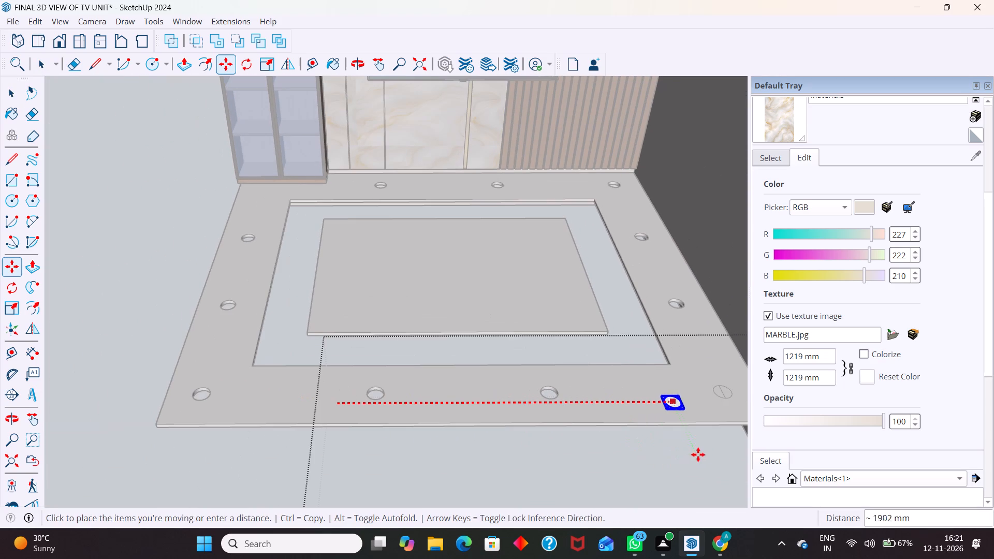
{"action": "scroll", "coordinate": [730, 434], "scroll_direction": "up", "scroll_amount": 6}
{"action": "scroll", "coordinate": [421, 432], "scroll_direction": "down", "scroll_amount": 9}
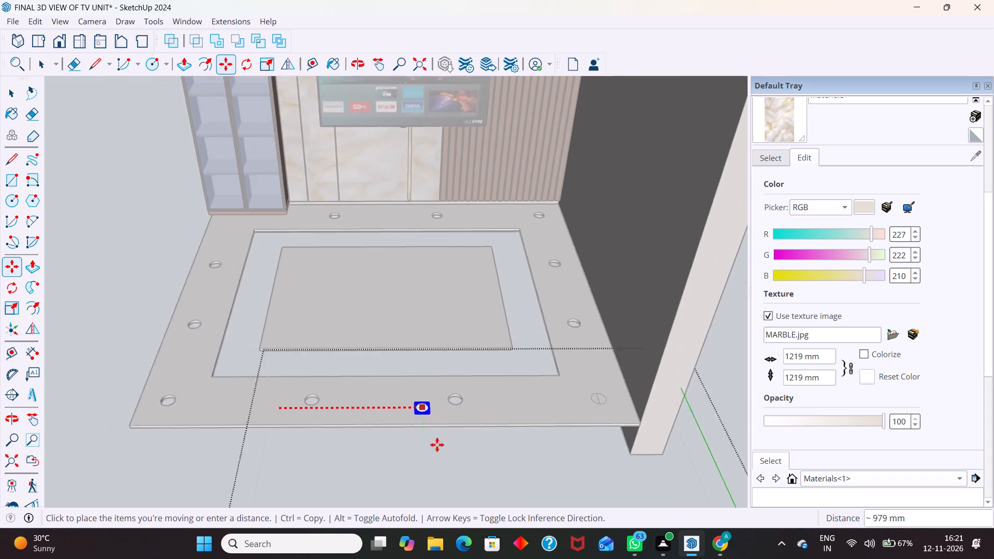
{"action": "scroll", "coordinate": [437, 445], "scroll_direction": "down", "scroll_amount": 2}
{"action": "scroll", "coordinate": [554, 423], "scroll_direction": "up", "scroll_amount": 5}
{"action": "scroll", "coordinate": [619, 416], "scroll_direction": "up", "scroll_amount": 6}
{"action": "scroll", "coordinate": [567, 370], "scroll_direction": "up", "scroll_amount": 5}
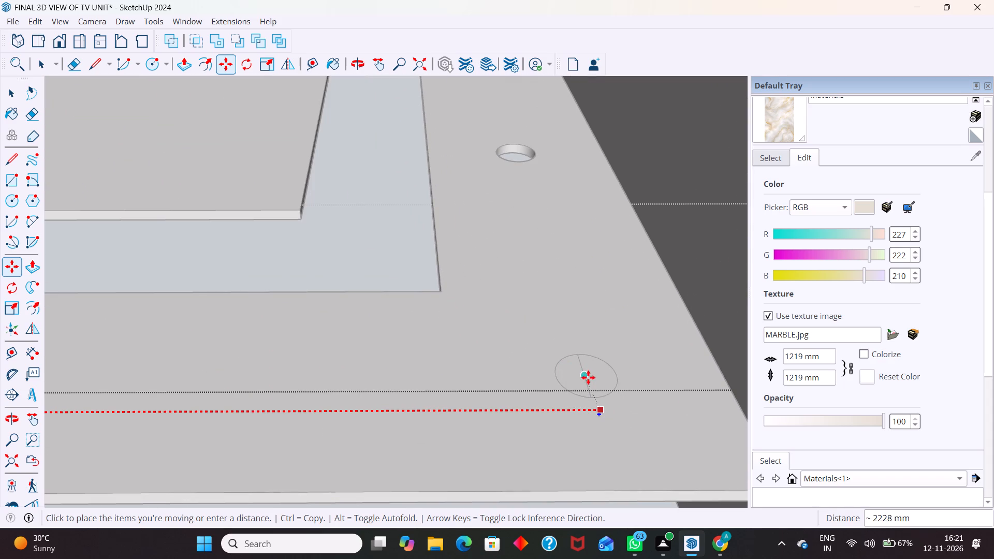
{"action": "scroll", "coordinate": [606, 392], "scroll_direction": "down", "scroll_amount": 6}
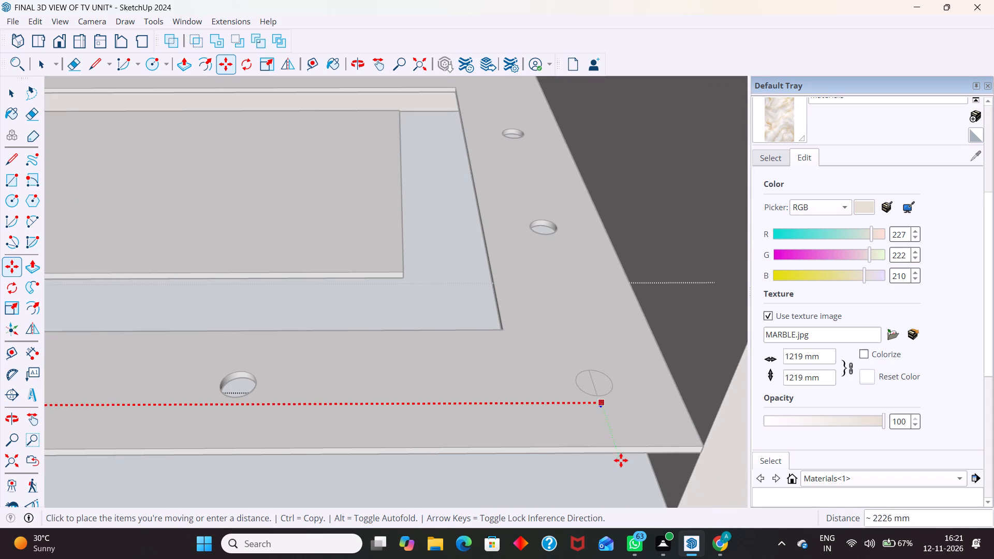
{"action": "scroll", "coordinate": [602, 315], "scroll_direction": "down", "scroll_amount": 6}
{"action": "scroll", "coordinate": [611, 363], "scroll_direction": "down", "scroll_amount": 2}
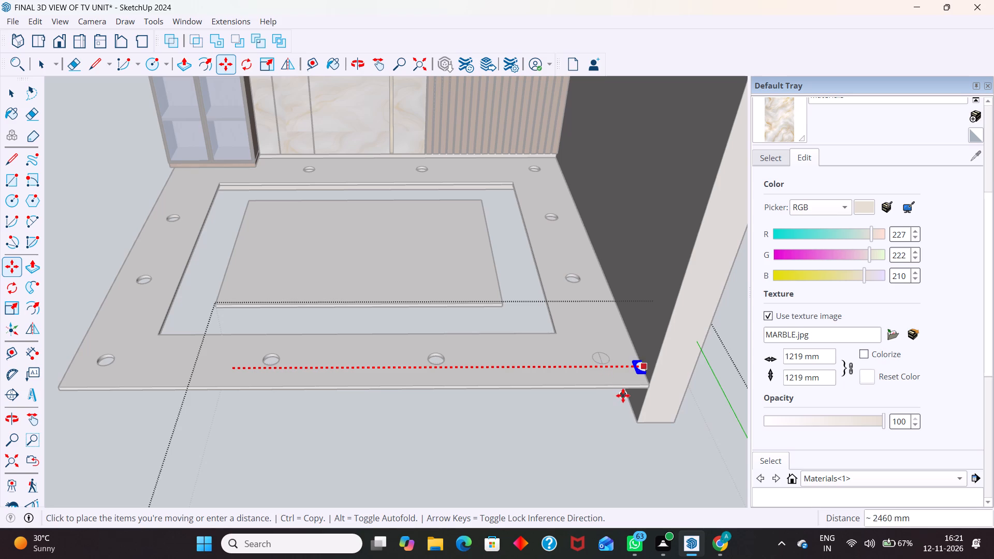
{"action": "scroll", "coordinate": [618, 389], "scroll_direction": "up", "scroll_amount": 8}
{"action": "scroll", "coordinate": [598, 341], "scroll_direction": "up", "scroll_amount": 4}
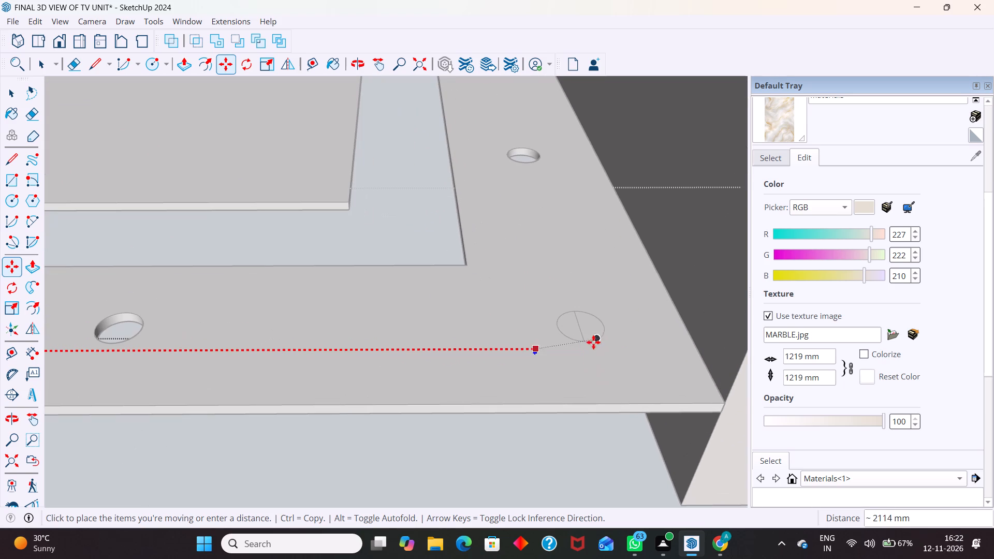
{"action": "scroll", "coordinate": [588, 300], "scroll_direction": "down", "scroll_amount": 3}
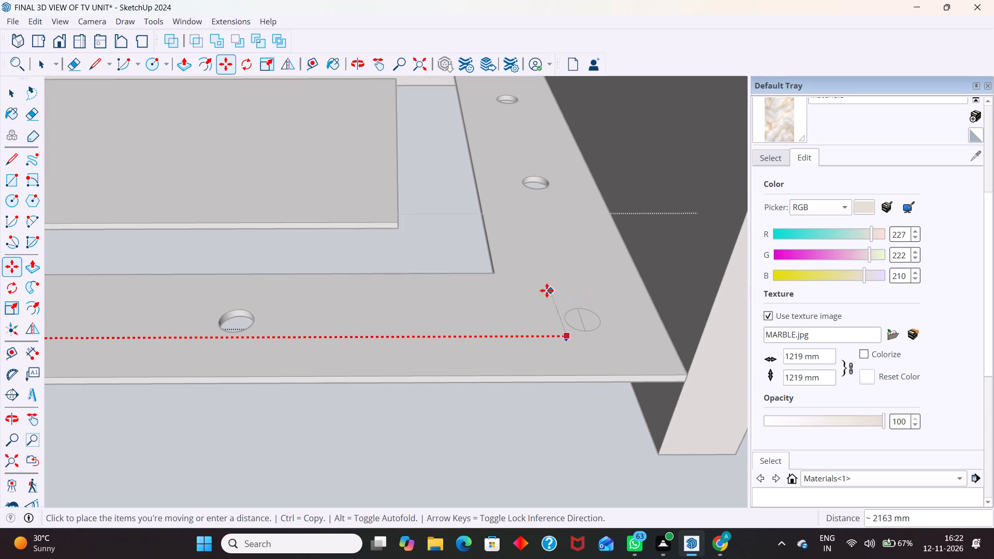
{"action": "scroll", "coordinate": [583, 269], "scroll_direction": "down", "scroll_amount": 6}
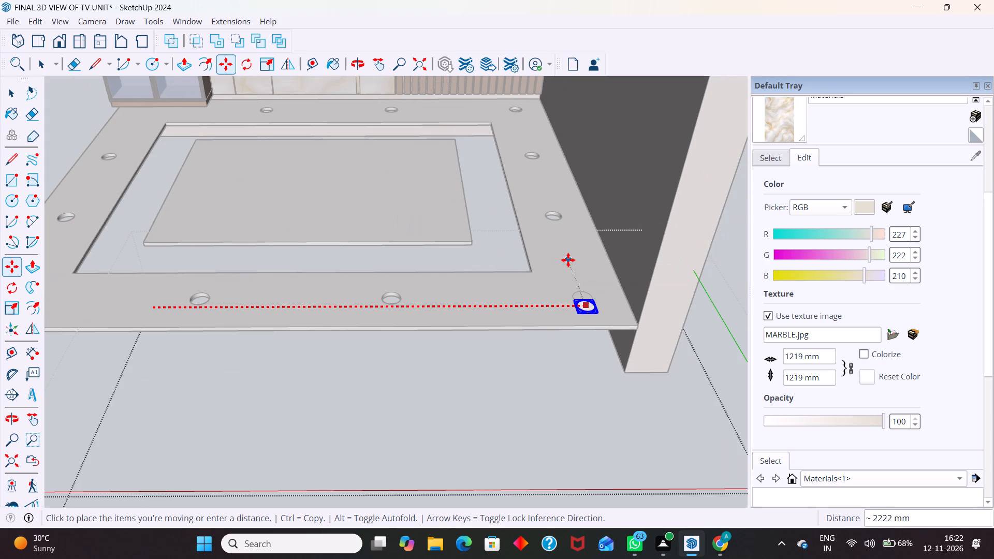
{"action": "left_click", "coordinate": [569, 259]}
{"action": "key", "text": "space"}
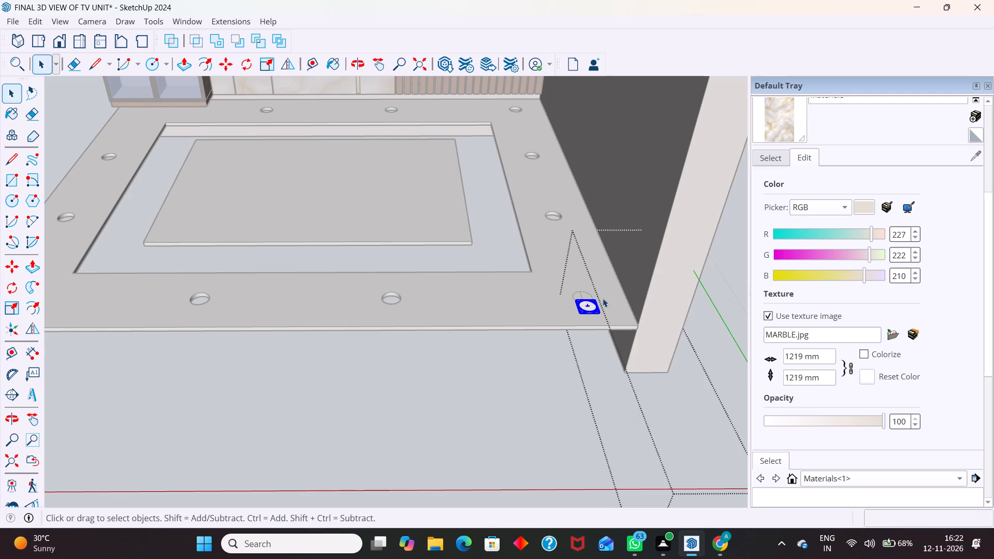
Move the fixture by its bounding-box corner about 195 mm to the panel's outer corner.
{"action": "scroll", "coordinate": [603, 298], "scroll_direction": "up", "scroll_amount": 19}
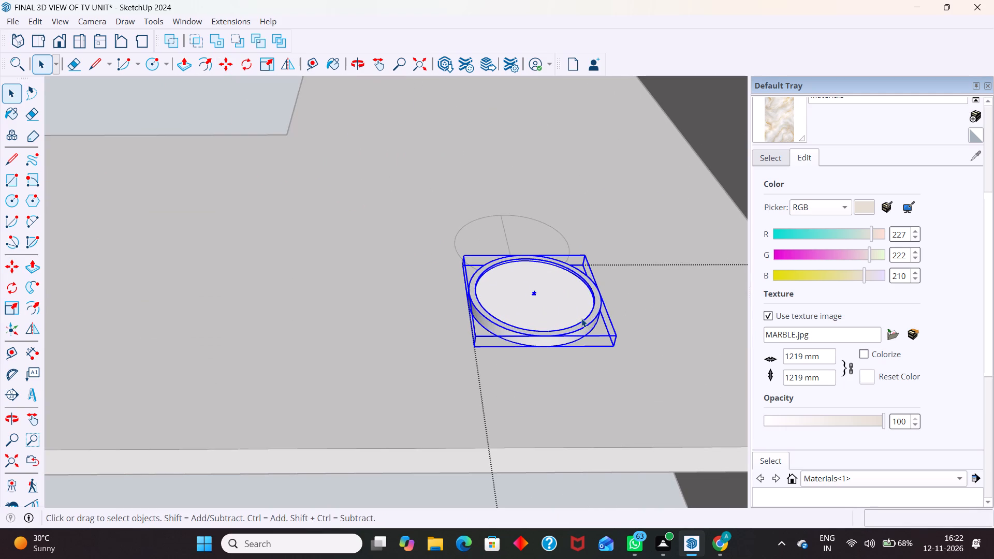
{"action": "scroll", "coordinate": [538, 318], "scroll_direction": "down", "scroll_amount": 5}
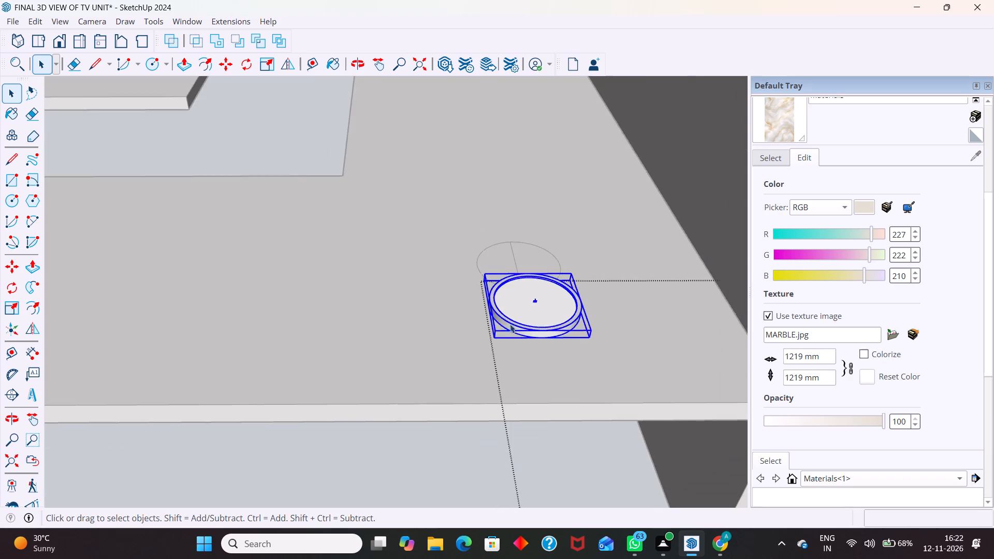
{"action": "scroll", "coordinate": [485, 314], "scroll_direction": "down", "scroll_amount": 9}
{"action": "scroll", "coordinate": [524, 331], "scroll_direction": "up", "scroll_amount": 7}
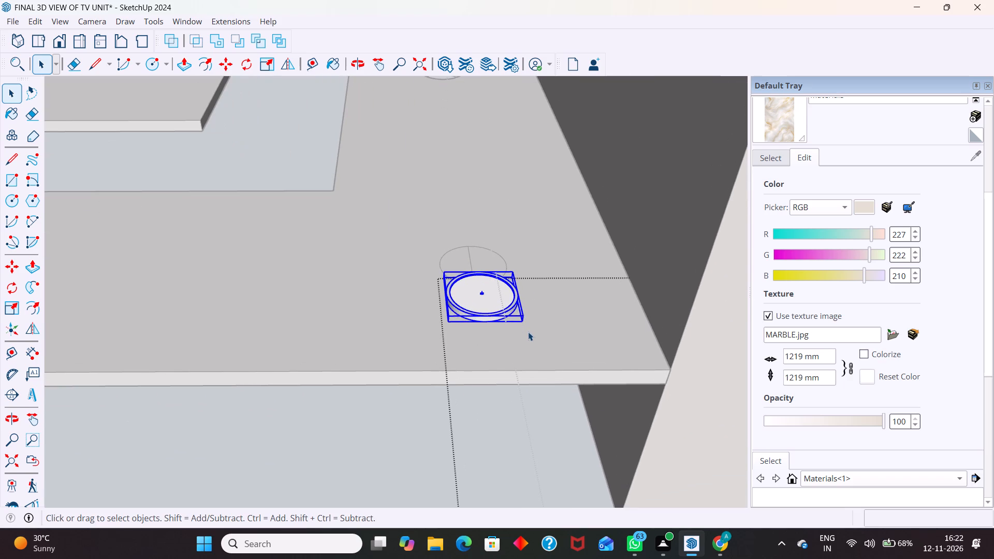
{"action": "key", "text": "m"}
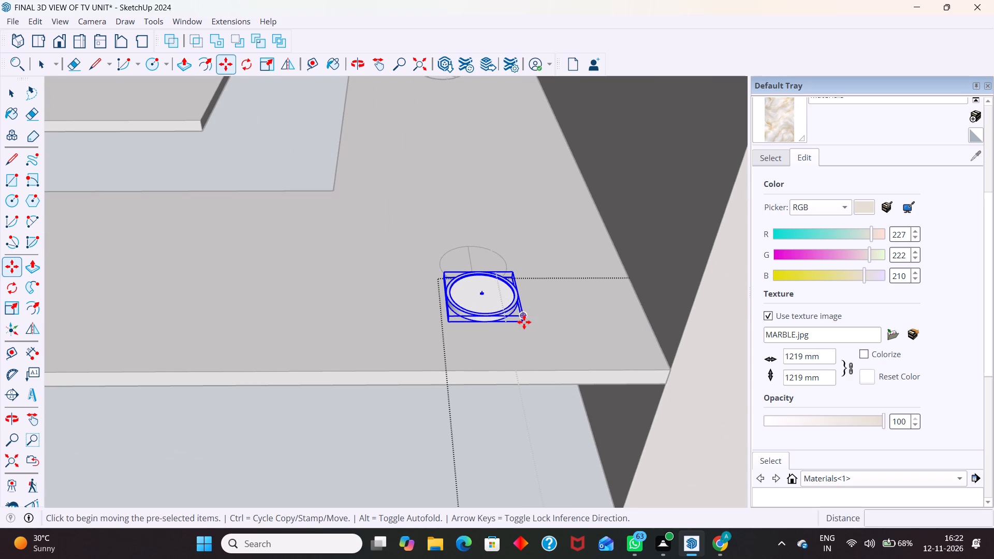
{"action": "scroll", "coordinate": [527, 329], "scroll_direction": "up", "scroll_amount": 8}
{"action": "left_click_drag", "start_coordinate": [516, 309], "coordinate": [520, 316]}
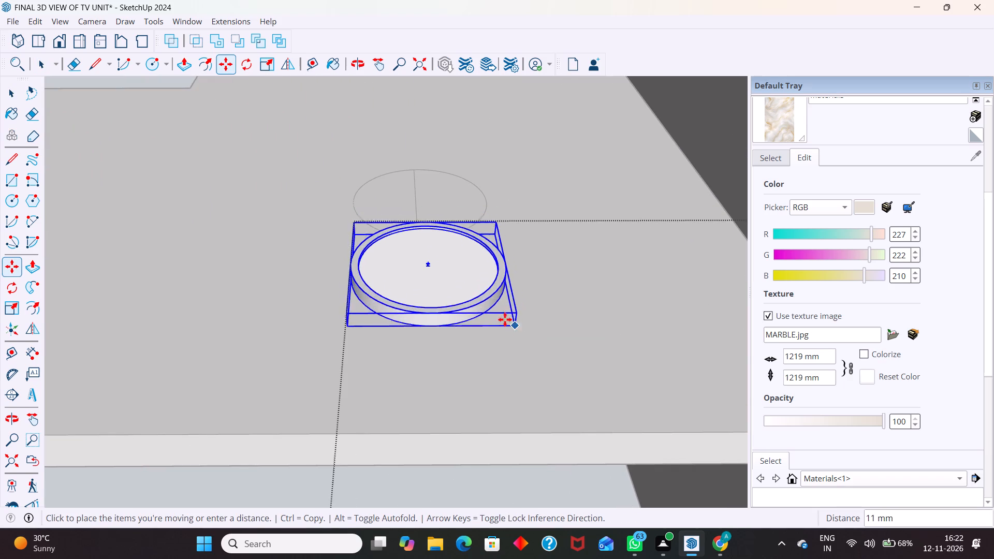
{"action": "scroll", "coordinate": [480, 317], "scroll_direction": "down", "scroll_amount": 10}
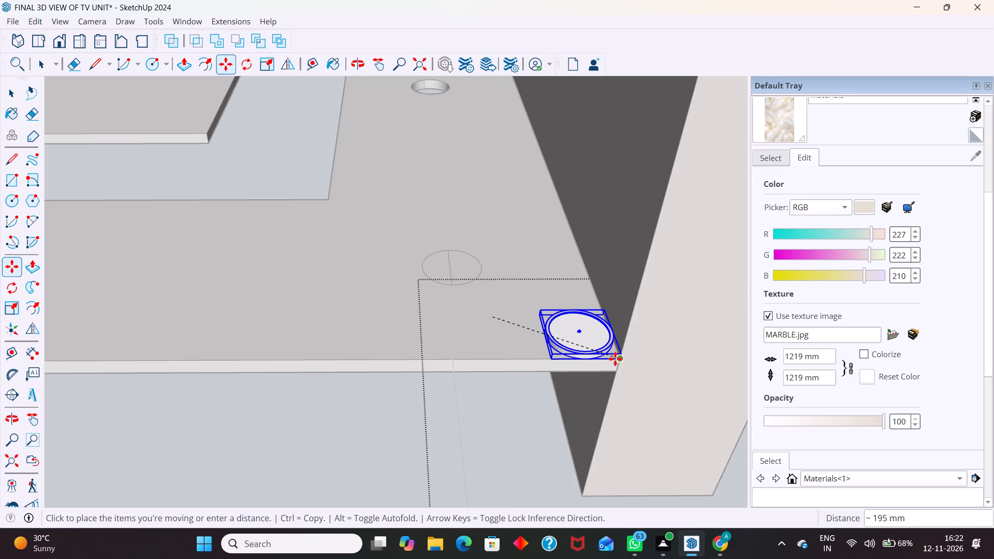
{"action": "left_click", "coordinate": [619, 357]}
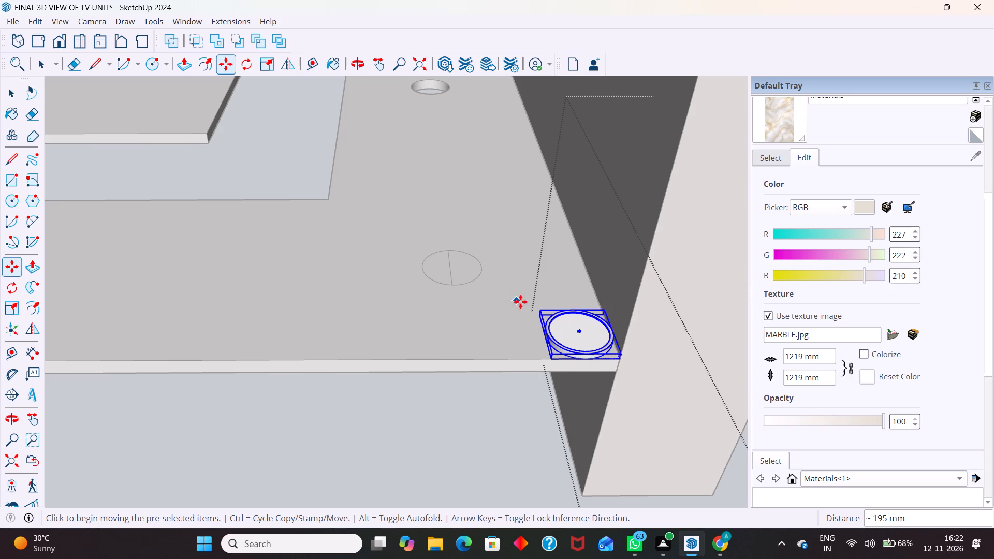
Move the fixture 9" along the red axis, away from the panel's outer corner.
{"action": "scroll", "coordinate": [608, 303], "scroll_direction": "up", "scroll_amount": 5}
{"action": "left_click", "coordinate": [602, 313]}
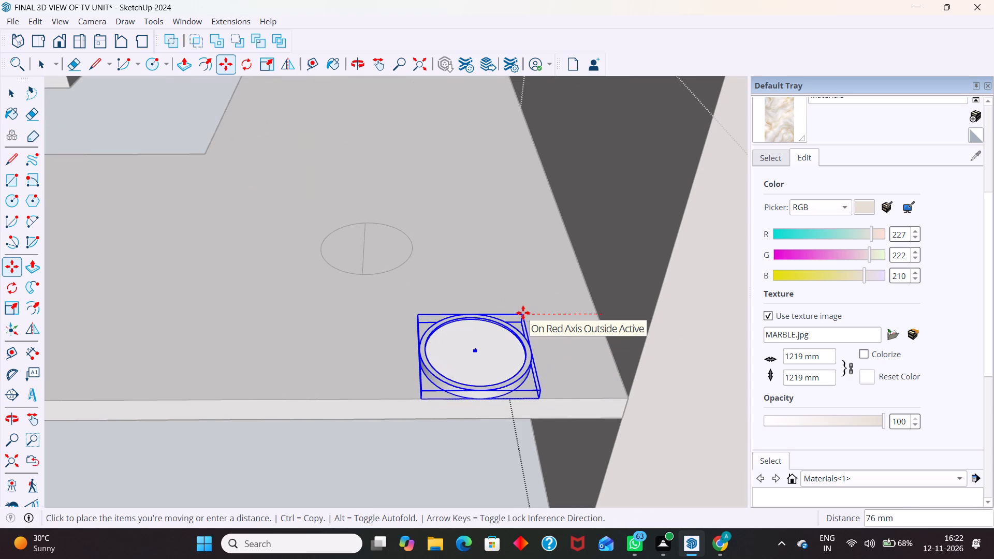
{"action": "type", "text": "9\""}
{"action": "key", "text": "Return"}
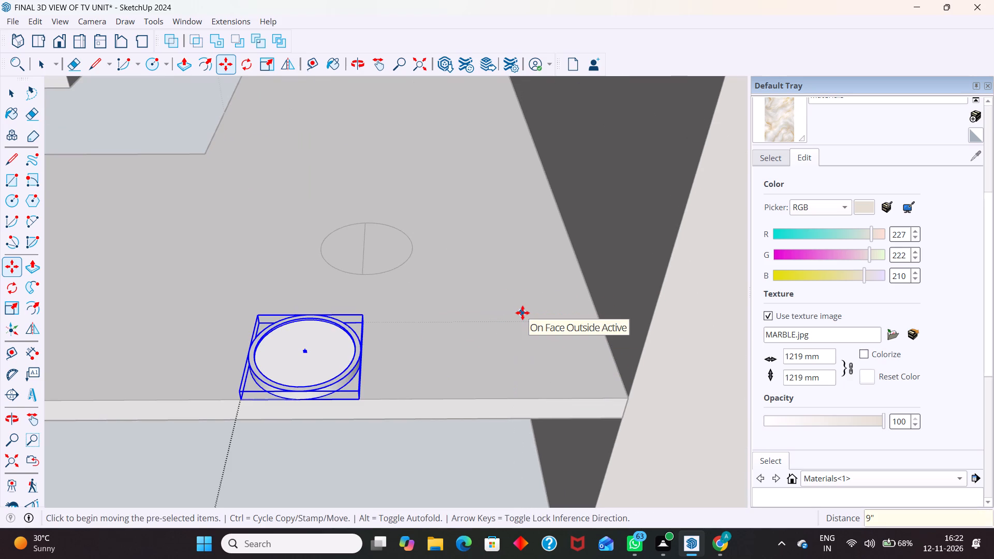
Move the fixture by its centre point about 185 mm onto the midpoint of the corner circle's diameter line.
{"action": "scroll", "coordinate": [500, 304], "scroll_direction": "down", "scroll_amount": 13}
{"action": "middle_click_drag", "start_coordinate": [470, 373], "coordinate": [352, 281]}
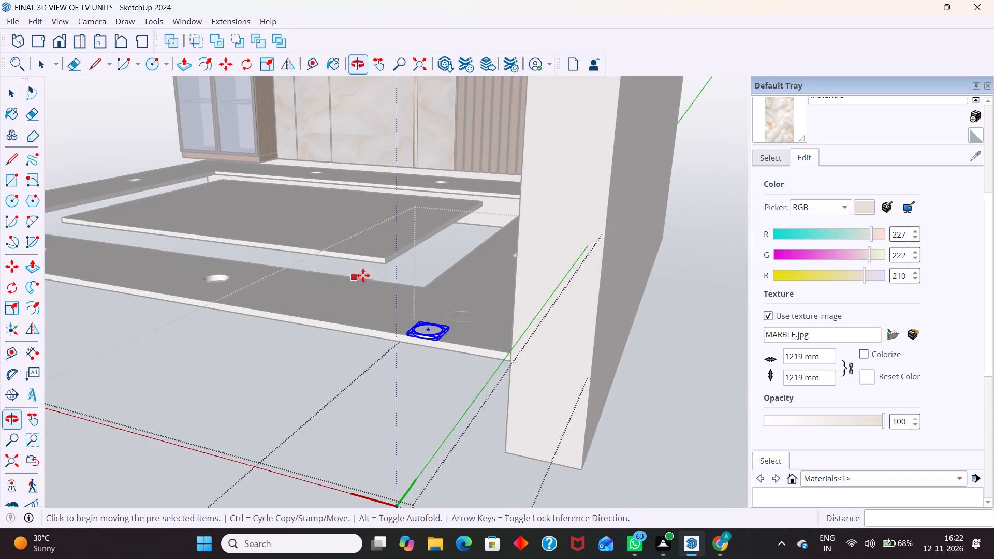
{"action": "scroll", "coordinate": [440, 301], "scroll_direction": "up", "scroll_amount": 8}
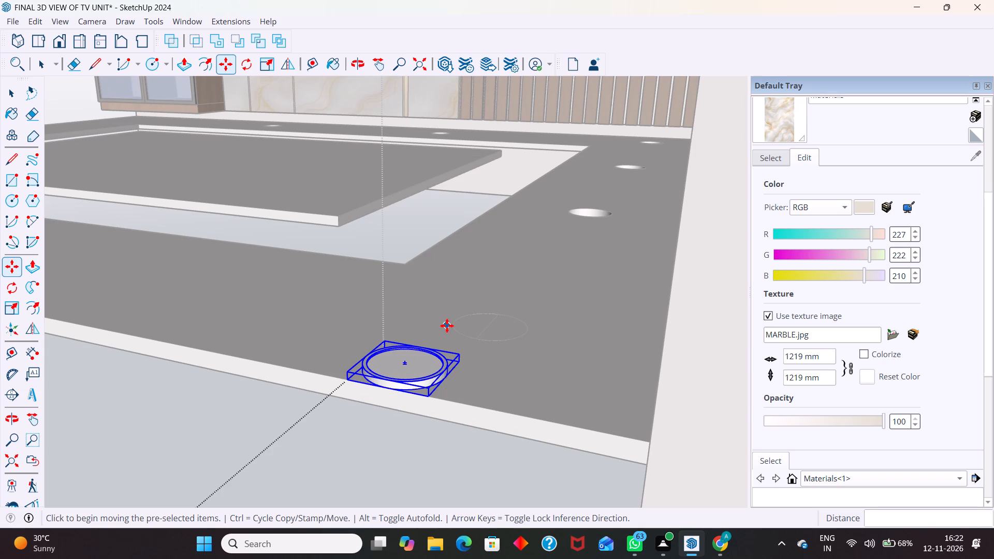
{"action": "scroll", "coordinate": [412, 363], "scroll_direction": "up", "scroll_amount": 4}
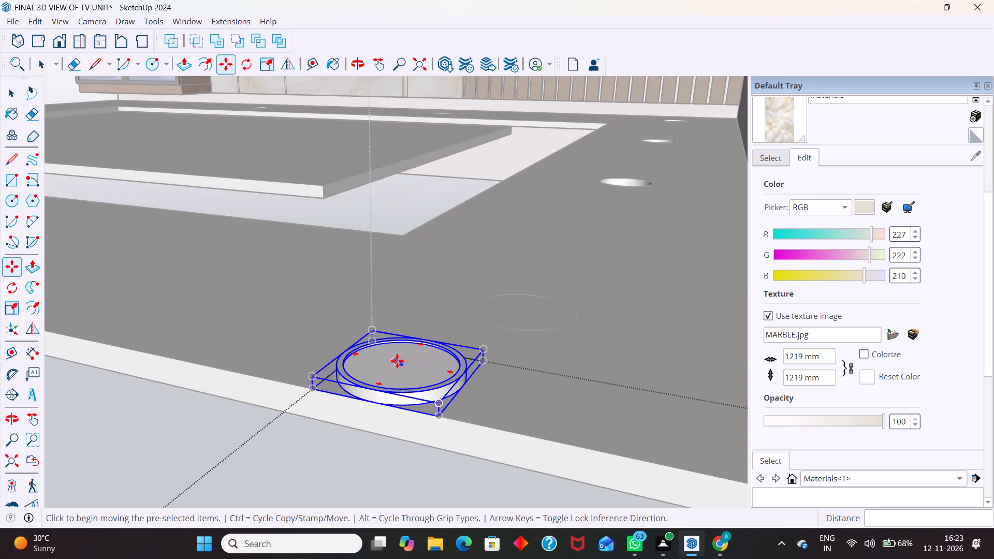
{"action": "left_click", "coordinate": [403, 362]}
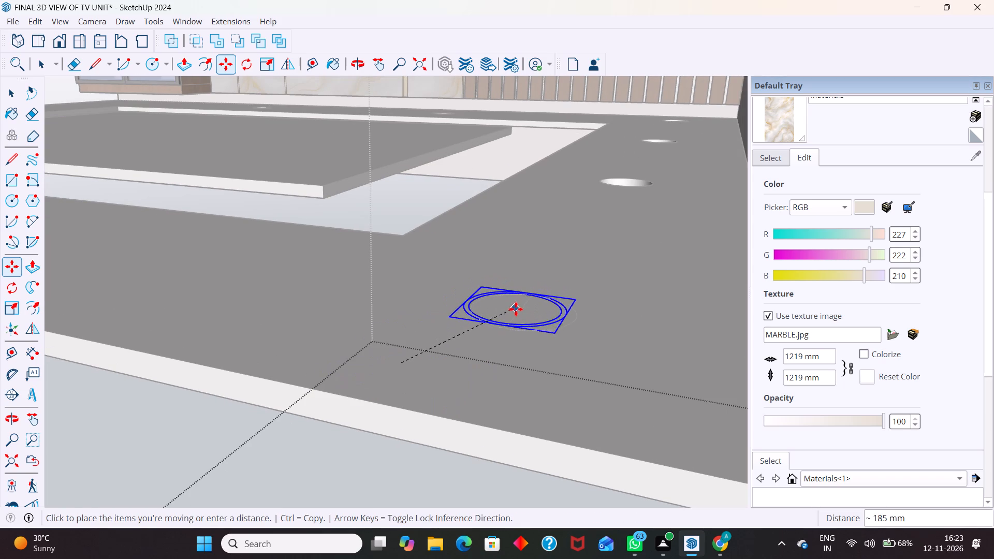
{"action": "left_click", "coordinate": [516, 309]}
Examine the fixture's placement in the panel's corner circle from several angles around the TV unit.
{"action": "scroll", "coordinate": [556, 288], "scroll_direction": "down", "scroll_amount": 7}
{"action": "middle_click_drag", "start_coordinate": [555, 329], "coordinate": [597, 136]}
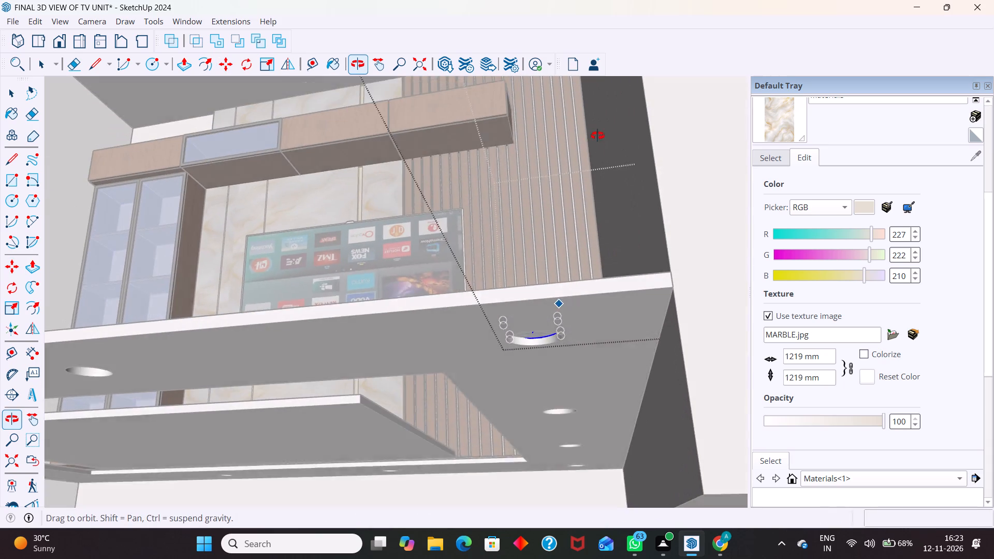
{"action": "middle_click_drag", "start_coordinate": [597, 136], "coordinate": [598, 134]}
{"action": "middle_click_drag", "start_coordinate": [573, 234], "coordinate": [486, 496]}
{"action": "scroll", "coordinate": [581, 365], "scroll_direction": "down", "scroll_amount": 3}
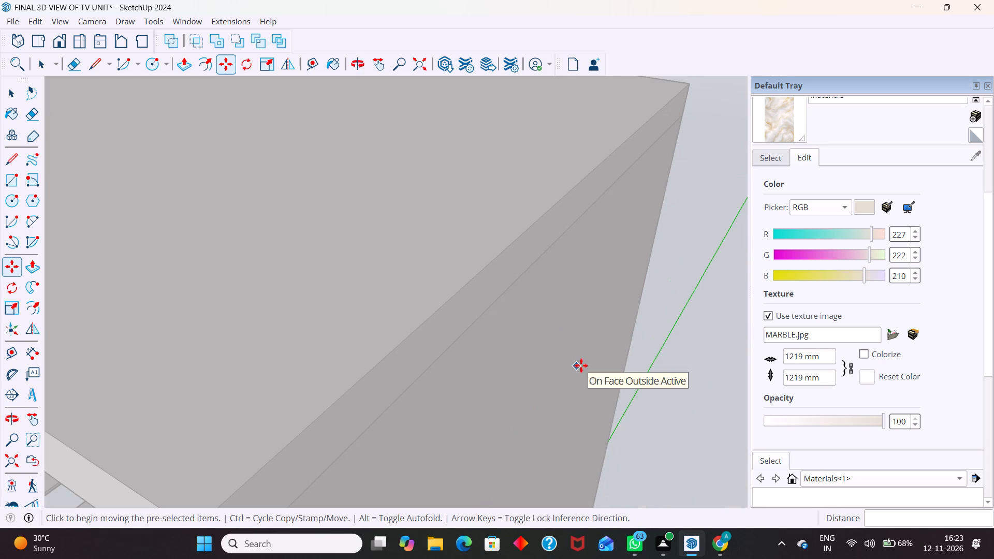
{"action": "key", "text": "space"}
{"action": "scroll", "coordinate": [613, 311], "scroll_direction": "down", "scroll_amount": 14}
{"action": "middle_click_drag", "start_coordinate": [481, 411], "coordinate": [600, 343]}
{"action": "scroll", "coordinate": [590, 426], "scroll_direction": "up", "scroll_amount": 3}
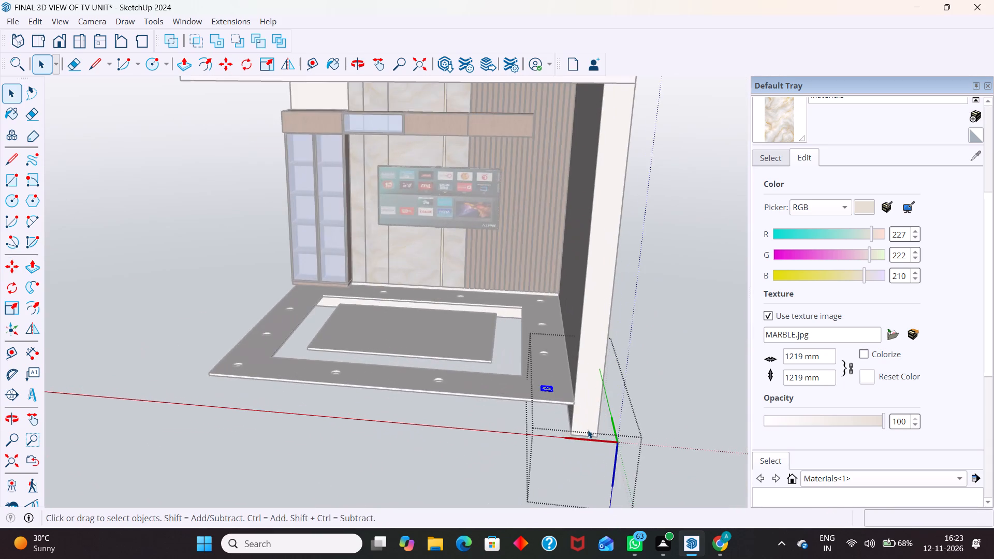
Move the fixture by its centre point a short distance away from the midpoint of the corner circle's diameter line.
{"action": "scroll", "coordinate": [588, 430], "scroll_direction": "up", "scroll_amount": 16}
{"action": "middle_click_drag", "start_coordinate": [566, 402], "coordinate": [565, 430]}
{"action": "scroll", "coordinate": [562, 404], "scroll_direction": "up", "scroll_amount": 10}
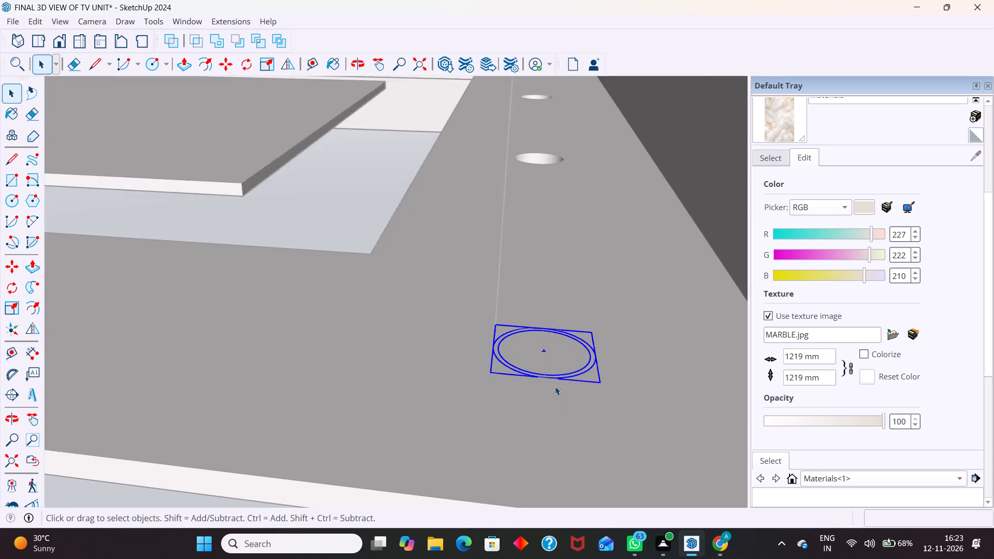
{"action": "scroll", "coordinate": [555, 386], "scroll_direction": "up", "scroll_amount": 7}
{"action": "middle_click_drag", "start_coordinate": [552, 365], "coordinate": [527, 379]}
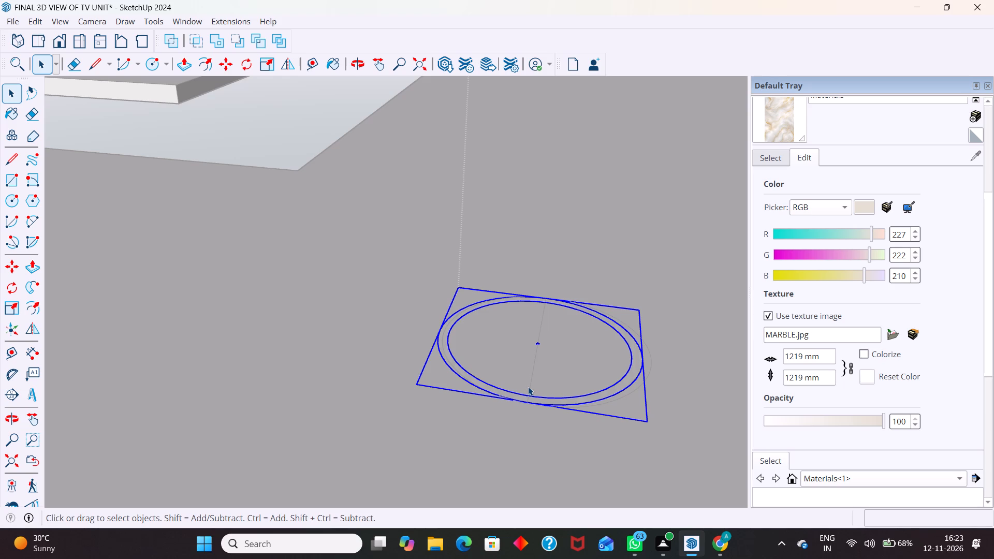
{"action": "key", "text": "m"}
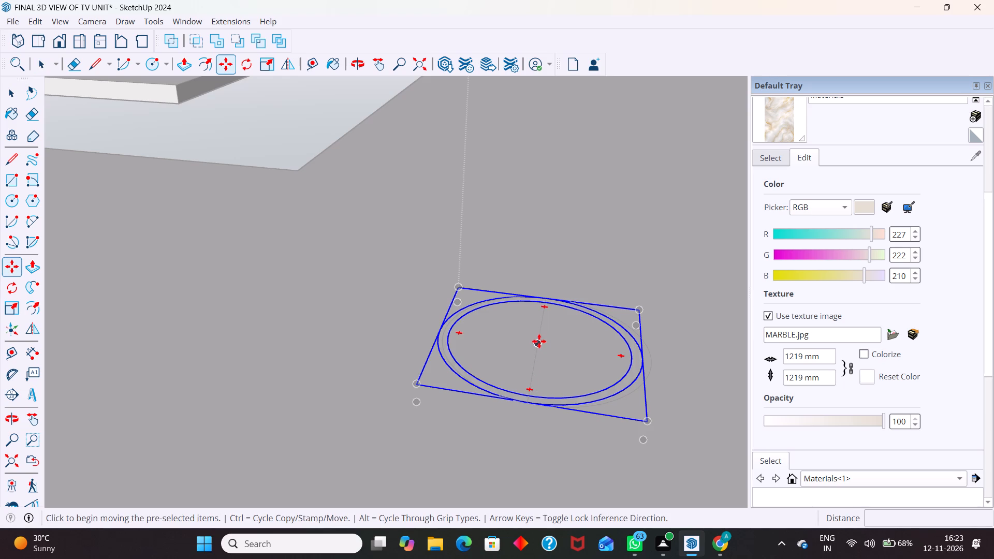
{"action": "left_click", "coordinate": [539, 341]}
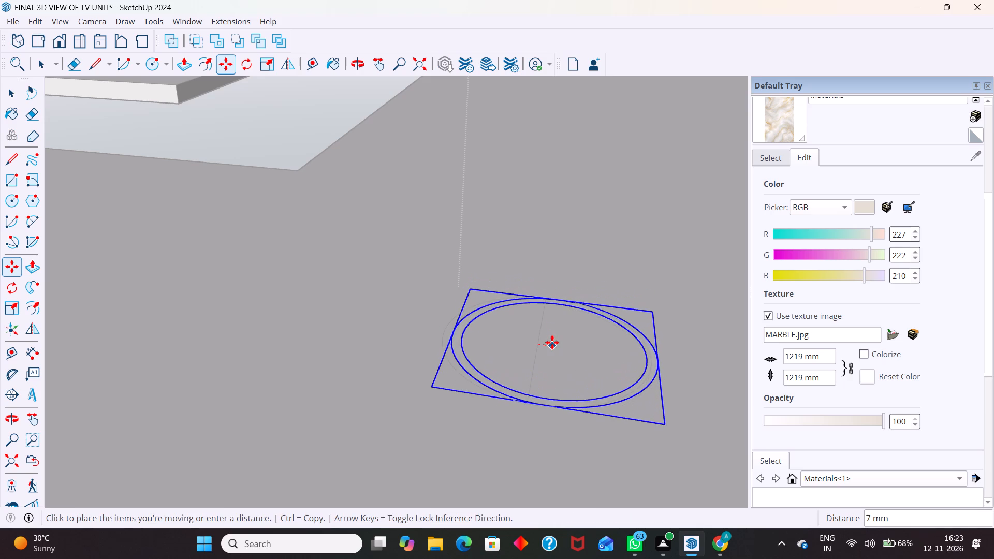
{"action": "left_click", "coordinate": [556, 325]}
Examine the fixture's position in the panel's corner hole from below and above the panel.
{"action": "middle_click_drag", "start_coordinate": [534, 408], "coordinate": [548, 264]}
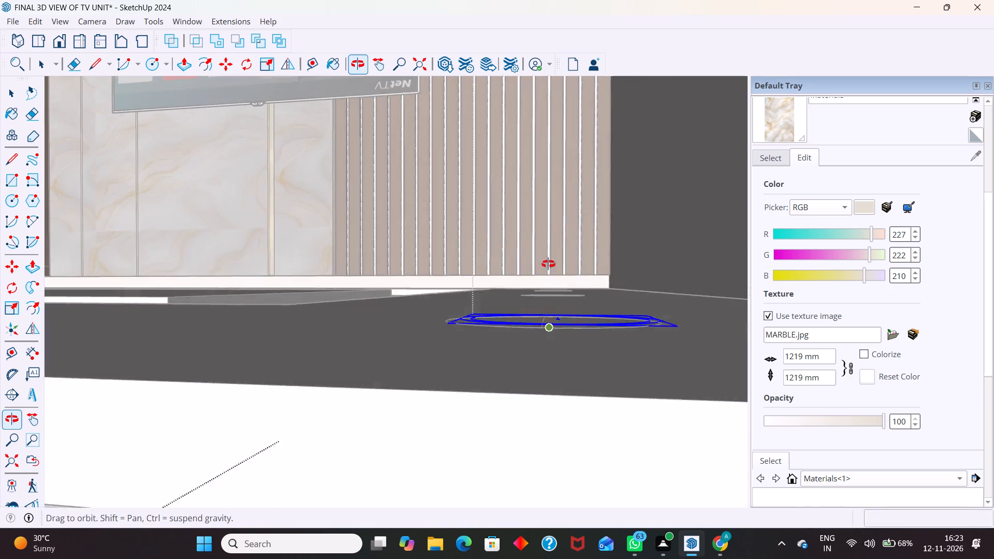
{"action": "middle_click_drag", "start_coordinate": [548, 264], "coordinate": [548, 262]}
{"action": "scroll", "coordinate": [553, 292], "scroll_direction": "down", "scroll_amount": 6}
{"action": "middle_click_drag", "start_coordinate": [562, 366], "coordinate": [583, 283]}
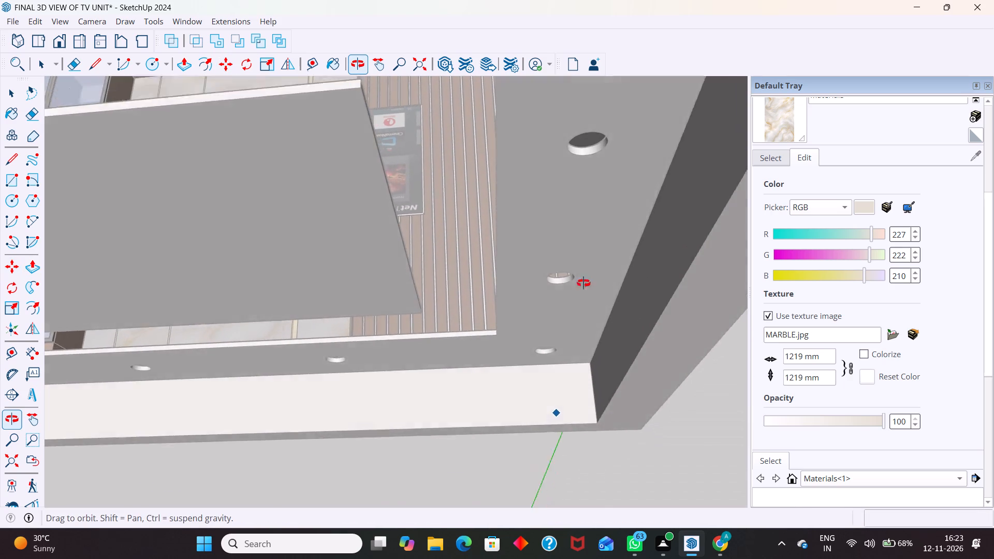
{"action": "middle_click_drag", "start_coordinate": [583, 283], "coordinate": [579, 300]}
{"action": "middle_click_drag", "start_coordinate": [586, 254], "coordinate": [579, 342]}
{"action": "scroll", "coordinate": [576, 295], "scroll_direction": "down", "scroll_amount": 6}
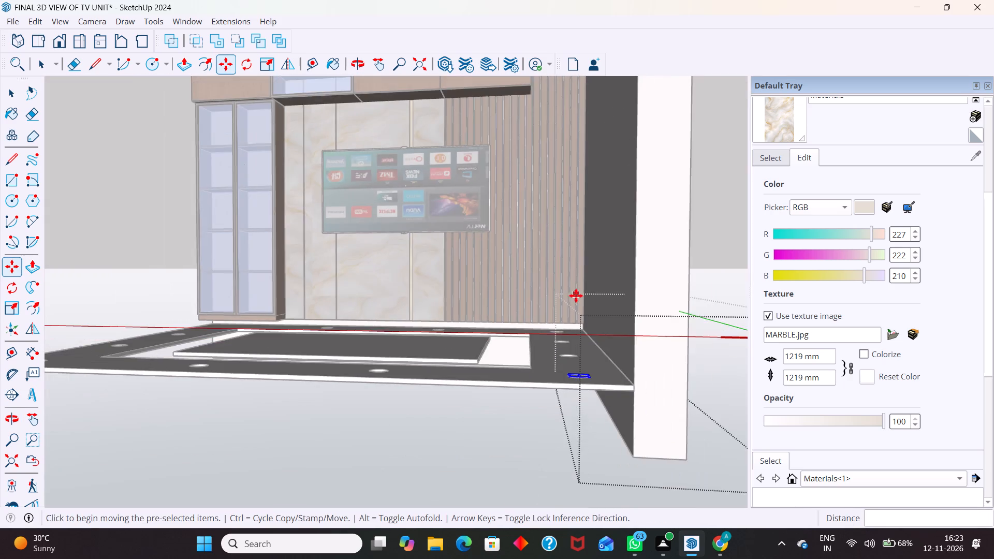
{"action": "scroll", "coordinate": [576, 300], "scroll_direction": "down", "scroll_amount": 3}
{"action": "middle_click_drag", "start_coordinate": [588, 363], "coordinate": [580, 224]}
{"action": "scroll", "coordinate": [561, 167], "scroll_direction": "up", "scroll_amount": 11}
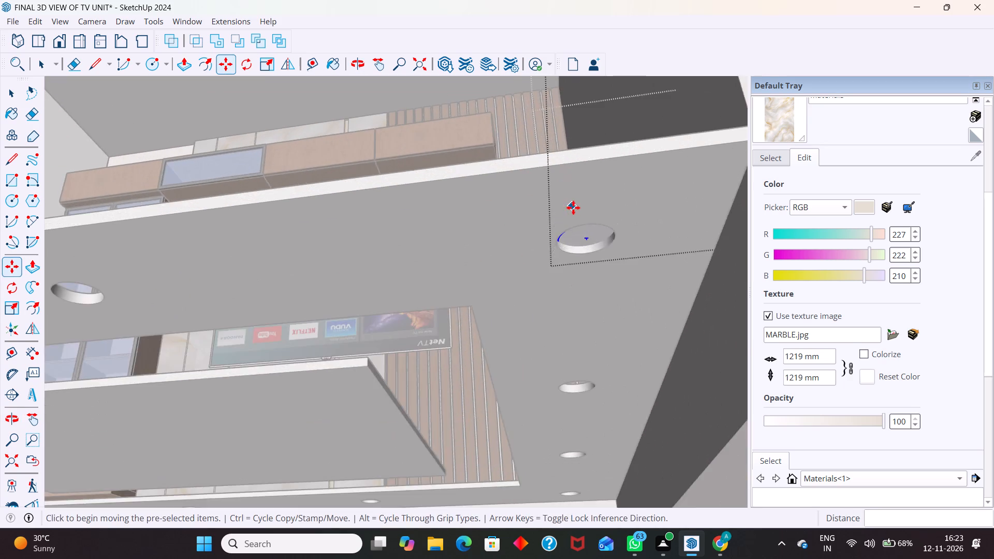
{"action": "scroll", "coordinate": [573, 208], "scroll_direction": "up", "scroll_amount": 13}
{"action": "scroll", "coordinate": [577, 216], "scroll_direction": "down", "scroll_amount": 10}
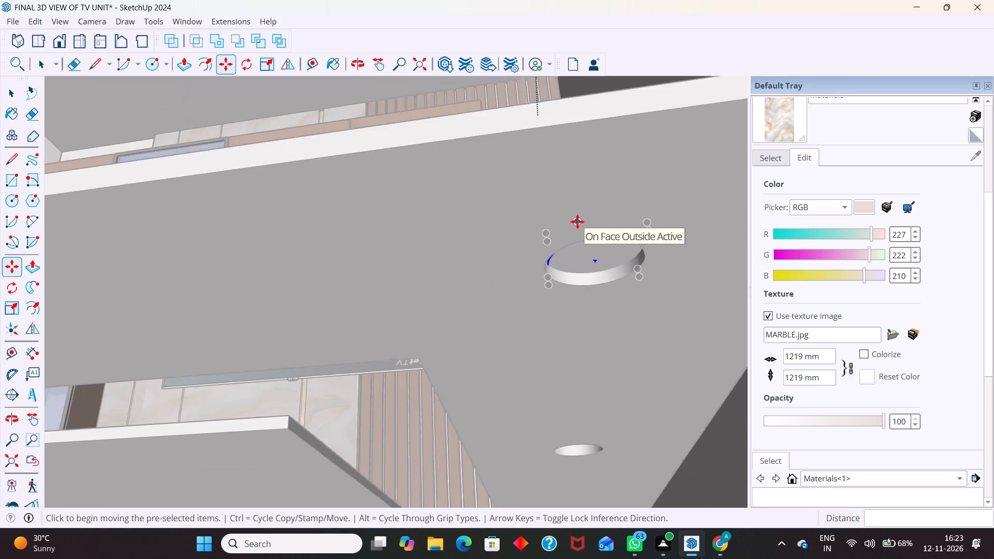
{"action": "scroll", "coordinate": [577, 222], "scroll_direction": "down", "scroll_amount": 2}
{"action": "middle_click_drag", "start_coordinate": [581, 227], "coordinate": [495, 465]}
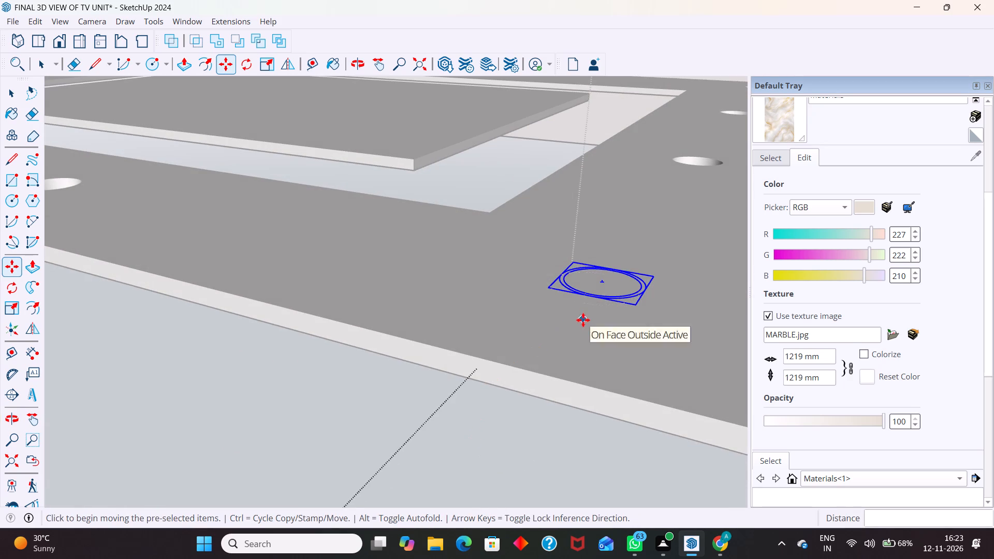
Move the fixture by its lower bounding-box corner about 10 mm onto the panel's face.
{"action": "scroll", "coordinate": [582, 339], "scroll_direction": "down", "scroll_amount": 16}
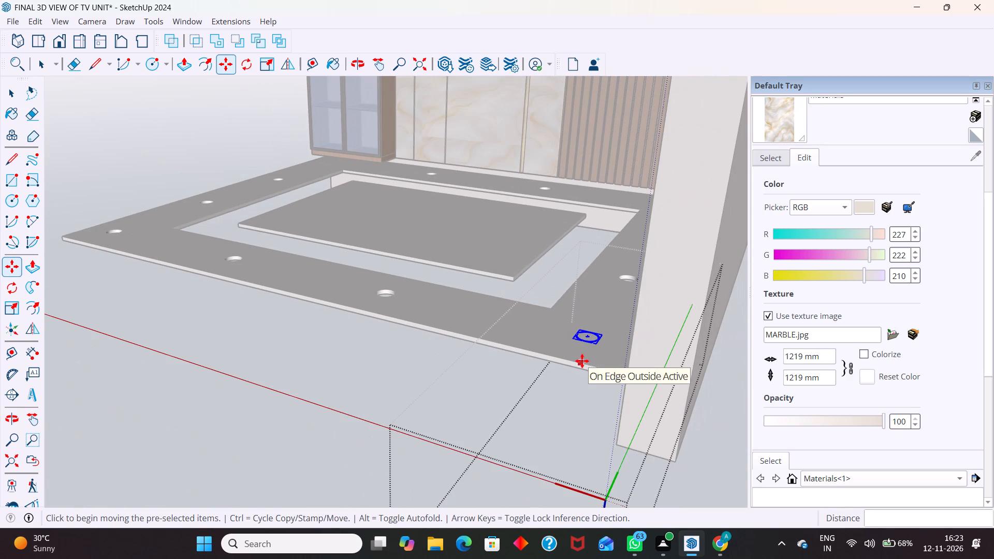
{"action": "scroll", "coordinate": [595, 335], "scroll_direction": "up", "scroll_amount": 20}
{"action": "scroll", "coordinate": [595, 335], "scroll_direction": "up", "scroll_amount": 2}
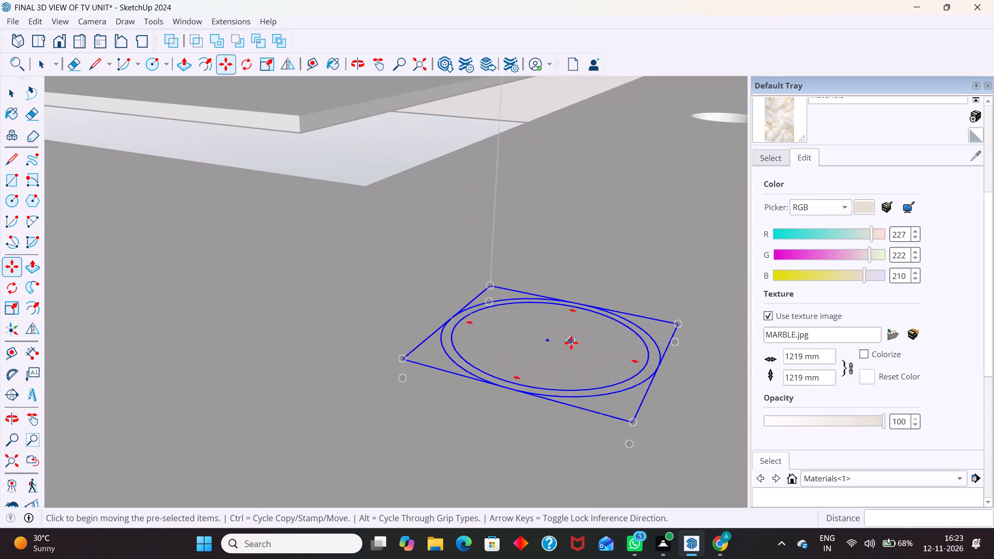
{"action": "left_click", "coordinate": [630, 444]}
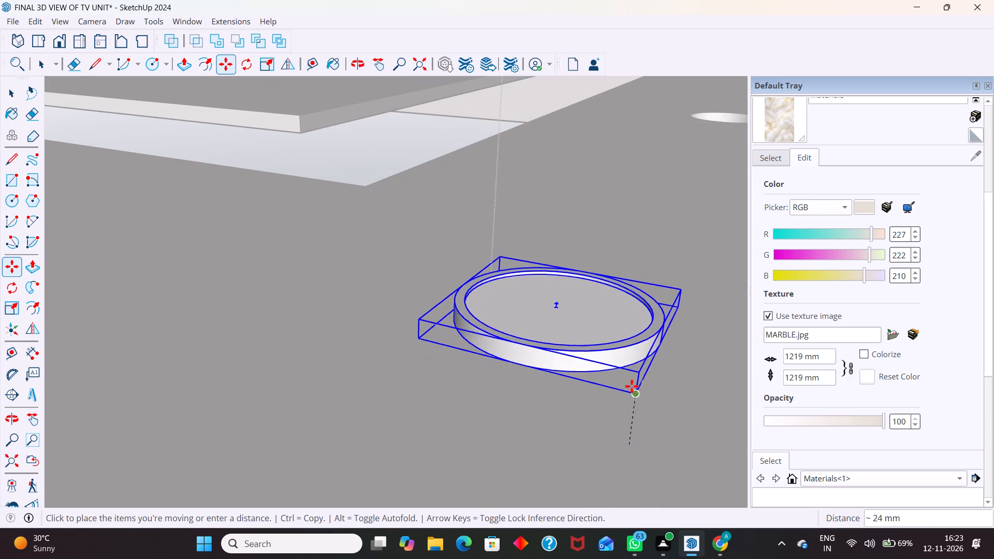
{"action": "scroll", "coordinate": [610, 336], "scroll_direction": "down", "scroll_amount": 6}
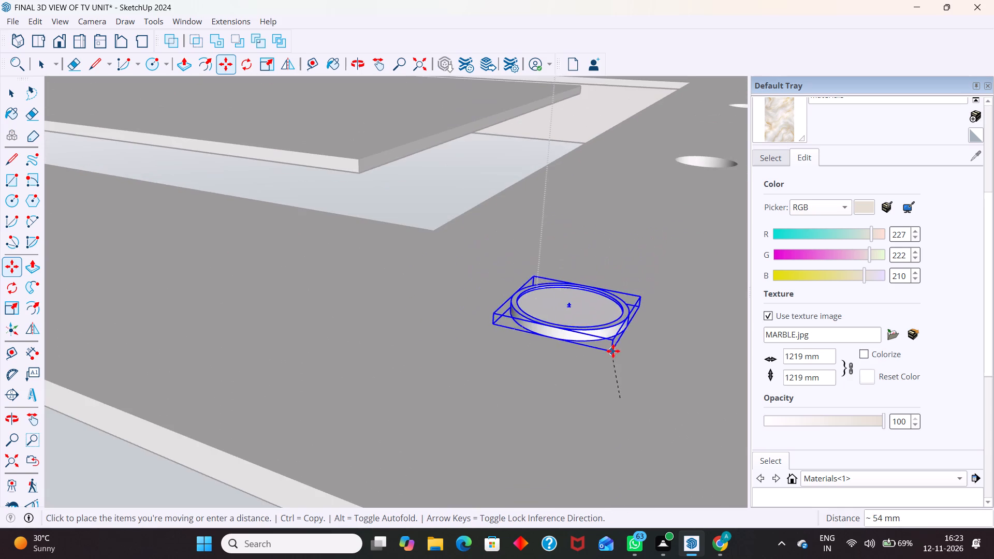
{"action": "scroll", "coordinate": [619, 342], "scroll_direction": "down", "scroll_amount": 11}
{"action": "scroll", "coordinate": [633, 335], "scroll_direction": "up", "scroll_amount": 6}
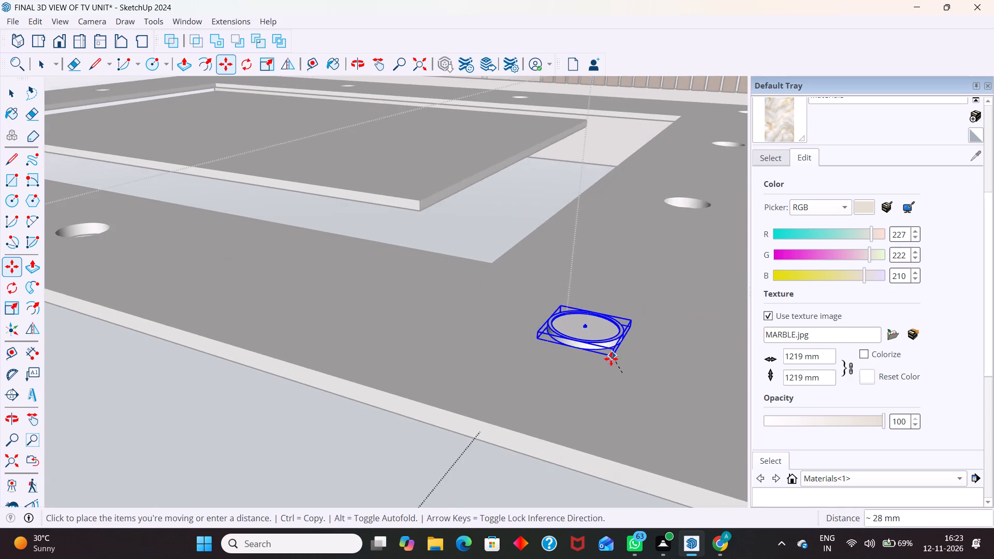
{"action": "scroll", "coordinate": [611, 359], "scroll_direction": "up", "scroll_amount": 3}
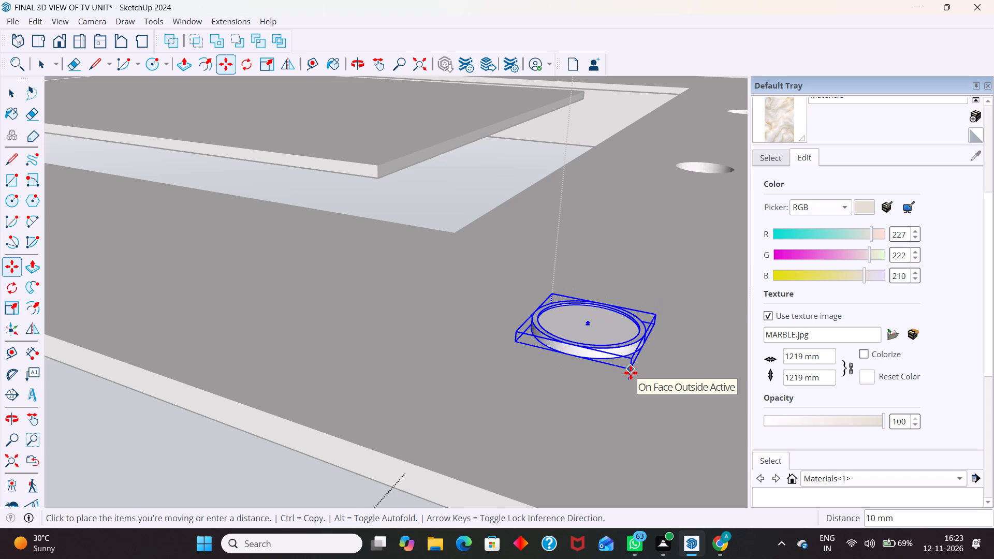
{"action": "left_click", "coordinate": [631, 373]}
{"action": "key", "text": "space"}
Examine the fixture's height and alignment against the corner circle from the front and from below the panel.
{"action": "scroll", "coordinate": [464, 402], "scroll_direction": "down", "scroll_amount": 14}
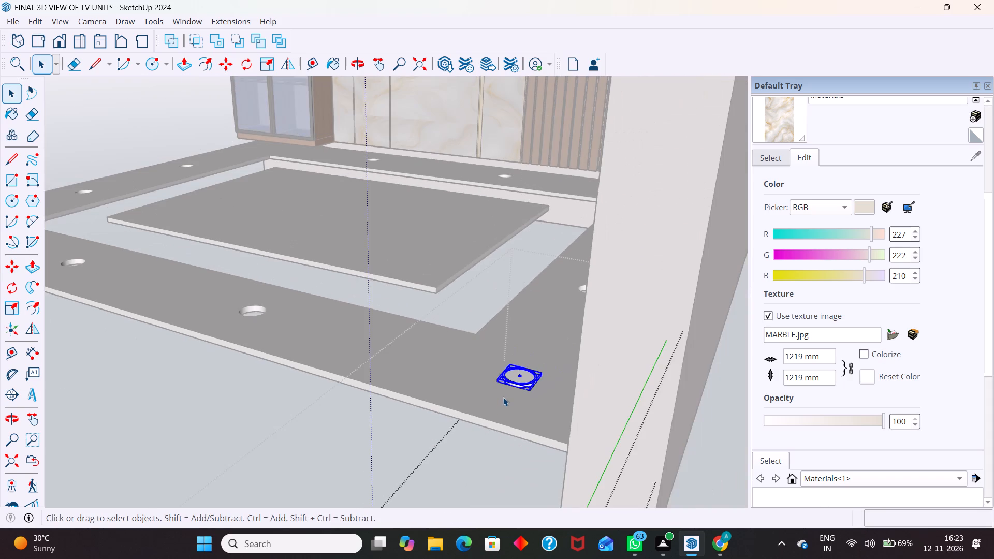
{"action": "scroll", "coordinate": [503, 397], "scroll_direction": "down", "scroll_amount": 3}
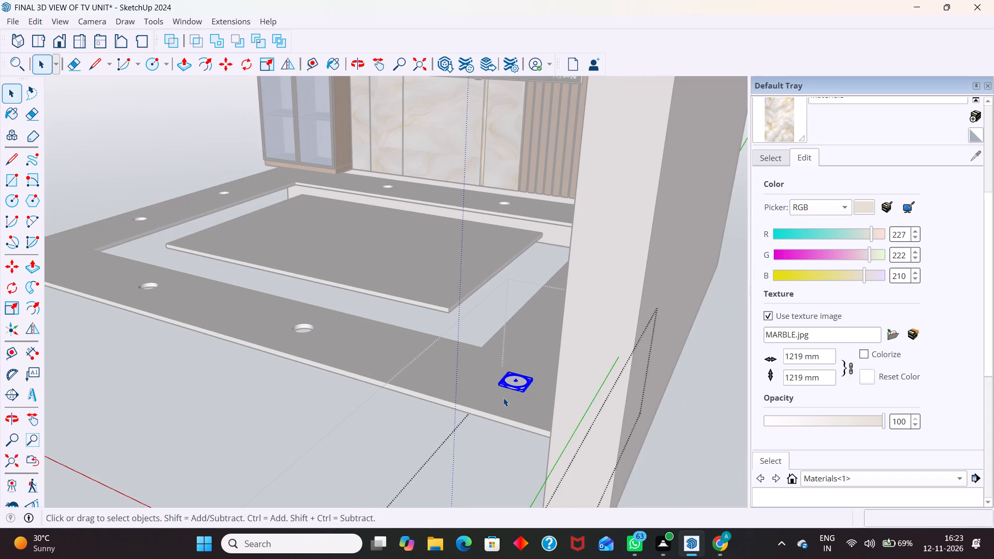
{"action": "scroll", "coordinate": [503, 400], "scroll_direction": "down", "scroll_amount": 4}
{"action": "middle_click_drag", "start_coordinate": [503, 425], "coordinate": [644, 355]}
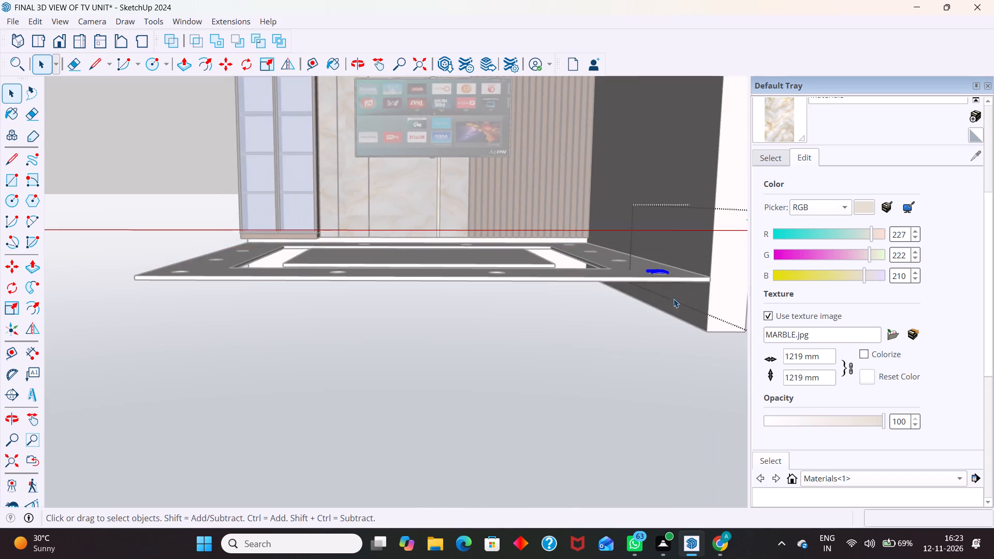
{"action": "scroll", "coordinate": [679, 286], "scroll_direction": "up", "scroll_amount": 7}
{"action": "middle_click_drag", "start_coordinate": [621, 165], "coordinate": [621, 158]}
{"action": "middle_click_drag", "start_coordinate": [663, 228], "coordinate": [659, 226]}
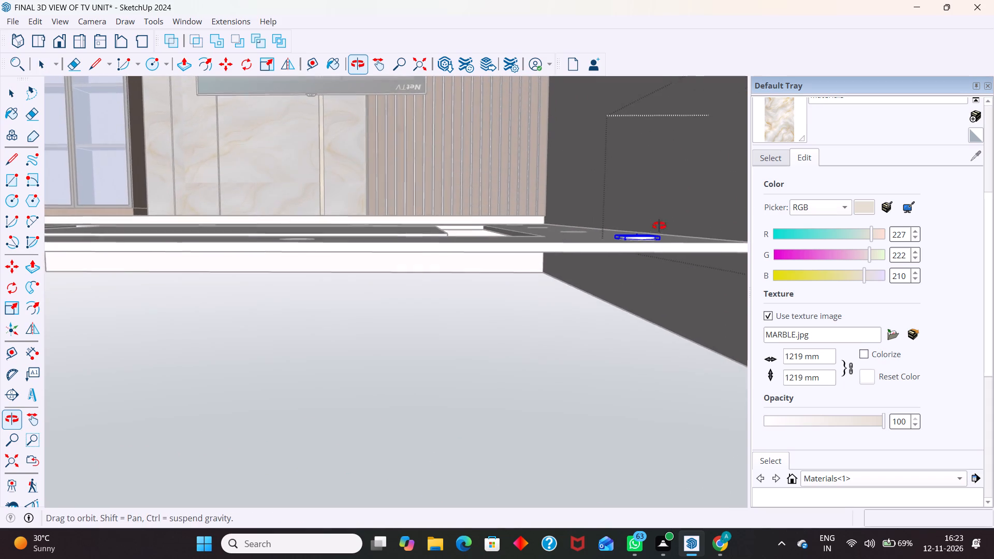
{"action": "middle_click_drag", "start_coordinate": [659, 226], "coordinate": [617, 164]}
{"action": "scroll", "coordinate": [536, 99], "scroll_direction": "up", "scroll_amount": 5}
{"action": "scroll", "coordinate": [587, 285], "scroll_direction": "down", "scroll_amount": 3}
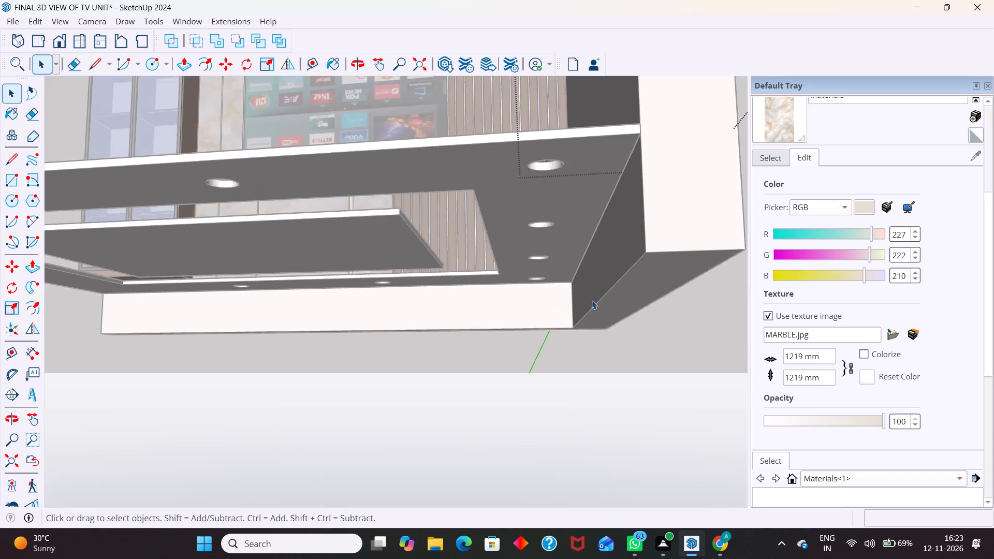
{"action": "scroll", "coordinate": [592, 300], "scroll_direction": "down", "scroll_amount": 3}
{"action": "scroll", "coordinate": [557, 172], "scroll_direction": "up", "scroll_amount": 4}
{"action": "middle_click_drag", "start_coordinate": [581, 186], "coordinate": [587, 224]}
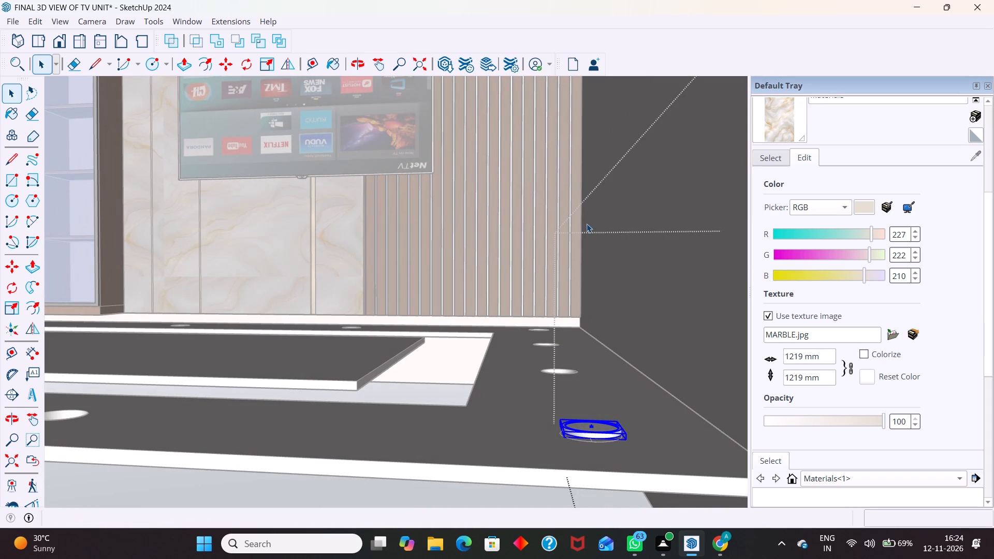
{"action": "middle_click_drag", "start_coordinate": [545, 303], "coordinate": [547, 306]}
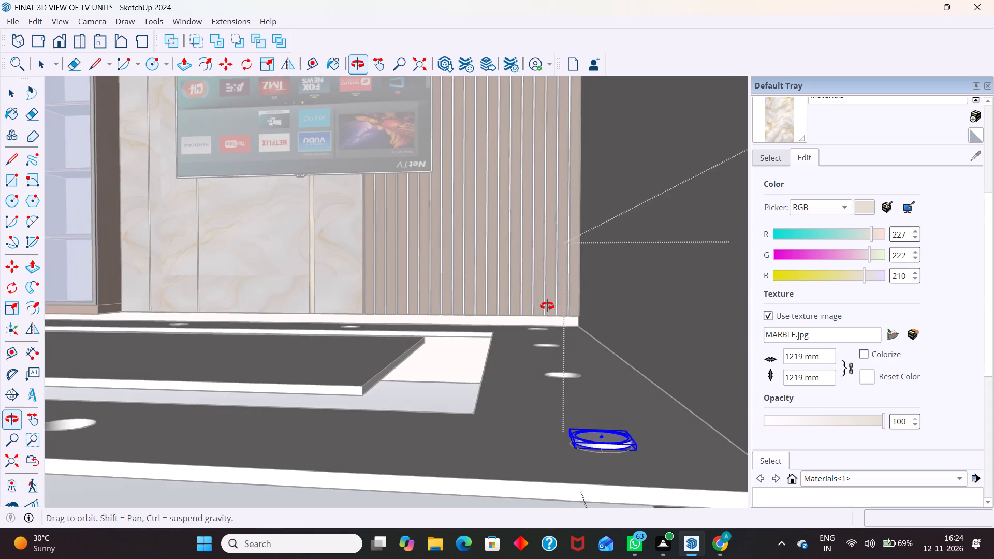
{"action": "middle_click_drag", "start_coordinate": [547, 306], "coordinate": [553, 307]}
{"action": "scroll", "coordinate": [664, 549], "scroll_direction": "up", "scroll_amount": 3}
{"action": "scroll", "coordinate": [592, 480], "scroll_direction": "up", "scroll_amount": 15}
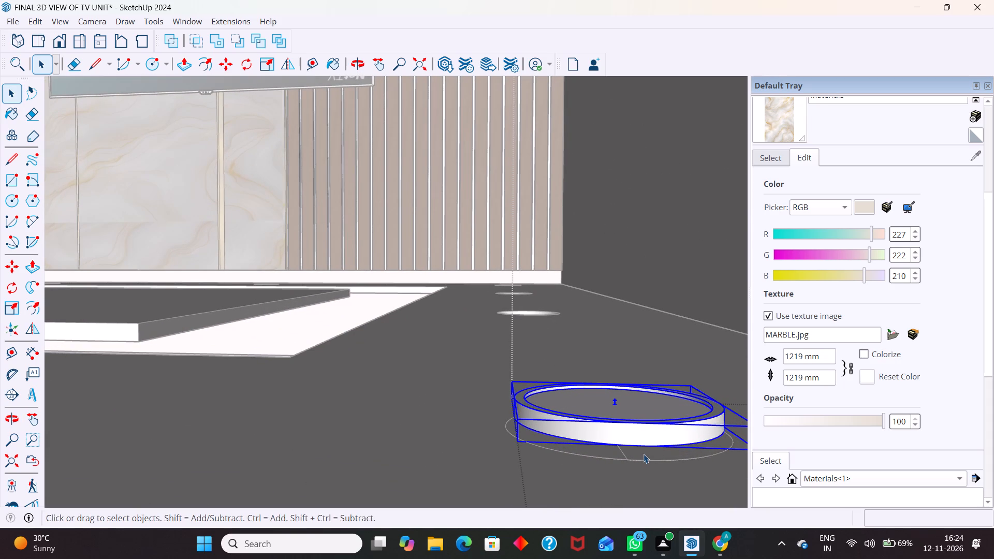
{"action": "scroll", "coordinate": [644, 454], "scroll_direction": "up", "scroll_amount": 5}
{"action": "middle_click_drag", "start_coordinate": [624, 456], "coordinate": [591, 358]}
{"action": "scroll", "coordinate": [588, 363], "scroll_direction": "down", "scroll_amount": 6}
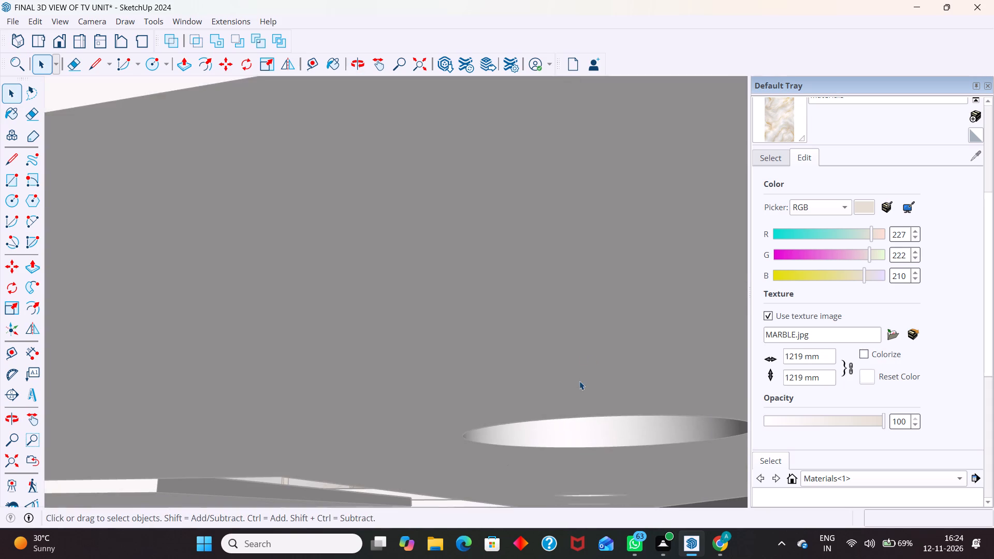
{"action": "scroll", "coordinate": [579, 381], "scroll_direction": "down", "scroll_amount": 12}
{"action": "scroll", "coordinate": [558, 335], "scroll_direction": "down", "scroll_amount": 7}
{"action": "middle_click_drag", "start_coordinate": [627, 308], "coordinate": [628, 384]}
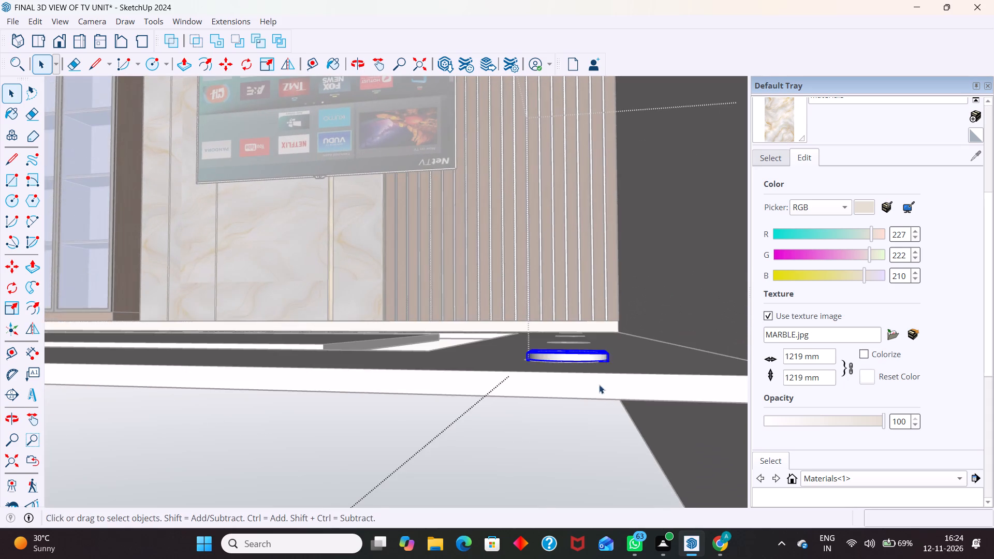
Move the fixture by a point on its bottom edge about 23 mm onto the matching endpoint of the corner circle.
{"action": "scroll", "coordinate": [596, 384], "scroll_direction": "down", "scroll_amount": 5}
{"action": "middle_click_drag", "start_coordinate": [555, 381], "coordinate": [563, 420]}
{"action": "scroll", "coordinate": [563, 360], "scroll_direction": "up", "scroll_amount": 16}
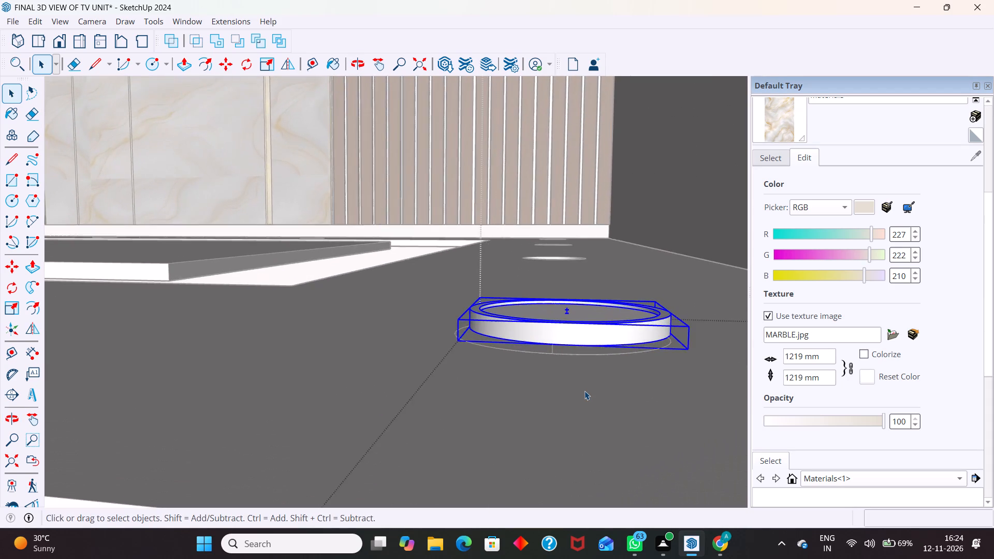
{"action": "scroll", "coordinate": [584, 391], "scroll_direction": "up", "scroll_amount": 4}
{"action": "key", "text": "m"}
{"action": "scroll", "coordinate": [464, 320], "scroll_direction": "up", "scroll_amount": 9}
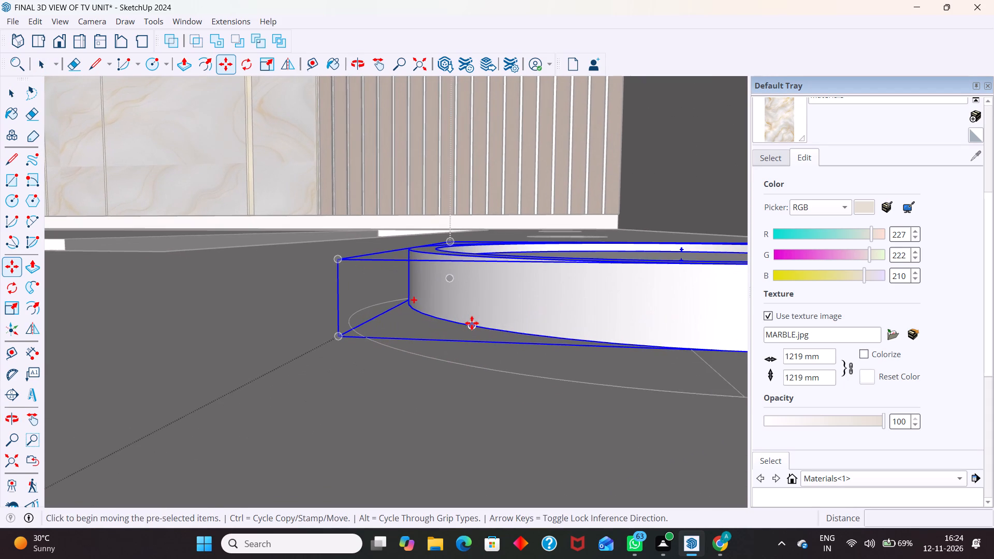
{"action": "left_click", "coordinate": [468, 325]}
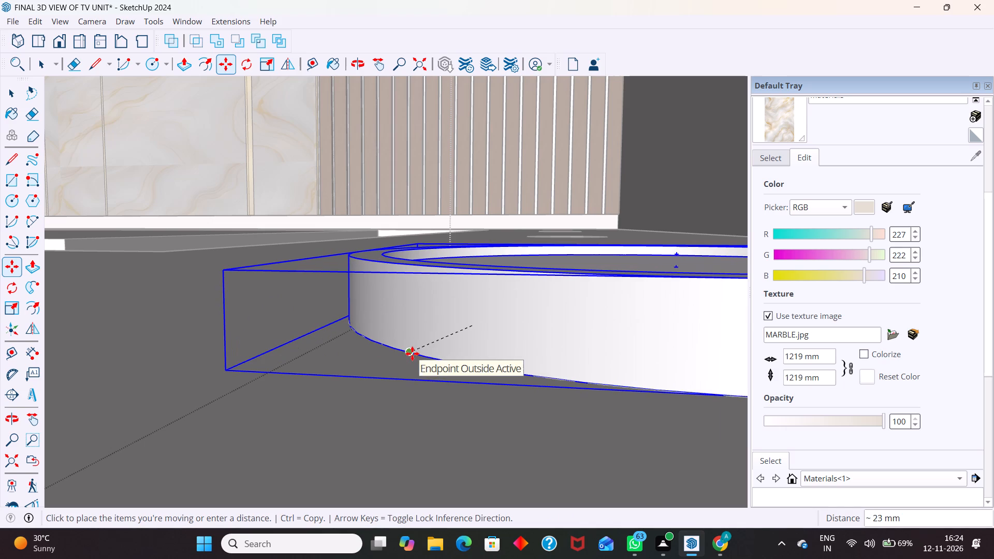
{"action": "left_click", "coordinate": [413, 354]}
Examine the fixture's fit in the corner hole up close, from below, and within the whole TV unit.
{"action": "scroll", "coordinate": [434, 315], "scroll_direction": "down", "scroll_amount": 20}
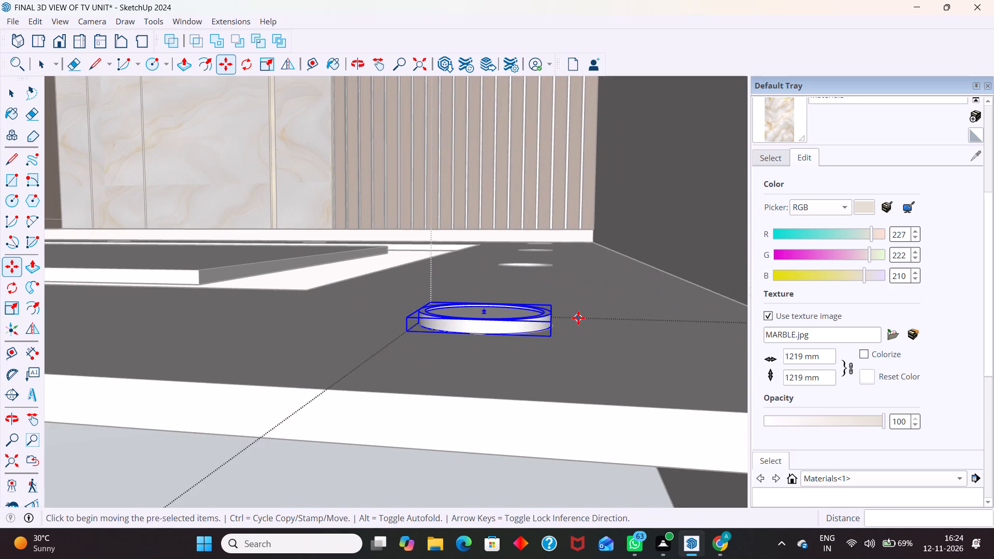
{"action": "middle_click_drag", "start_coordinate": [576, 319], "coordinate": [435, 391]}
{"action": "scroll", "coordinate": [494, 353], "scroll_direction": "up", "scroll_amount": 12}
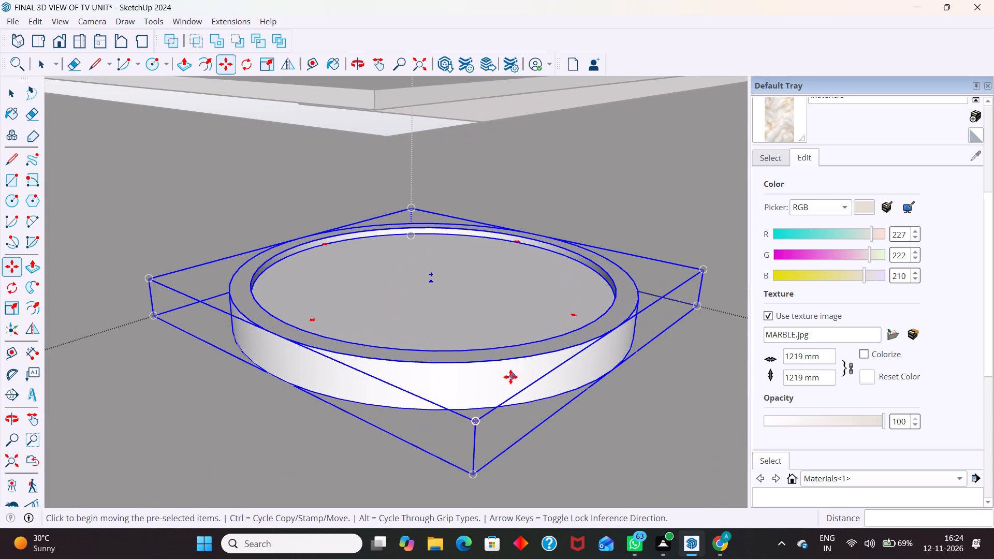
{"action": "middle_click_drag", "start_coordinate": [461, 372], "coordinate": [510, 255]}
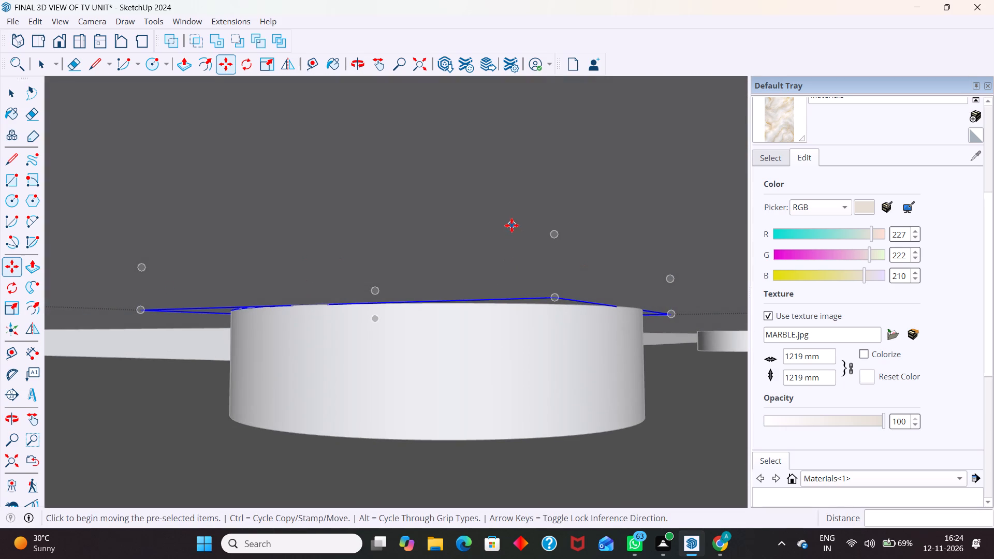
{"action": "scroll", "coordinate": [511, 228], "scroll_direction": "down", "scroll_amount": 7}
{"action": "key", "text": "space"}
{"action": "scroll", "coordinate": [506, 291], "scroll_direction": "down", "scroll_amount": 13}
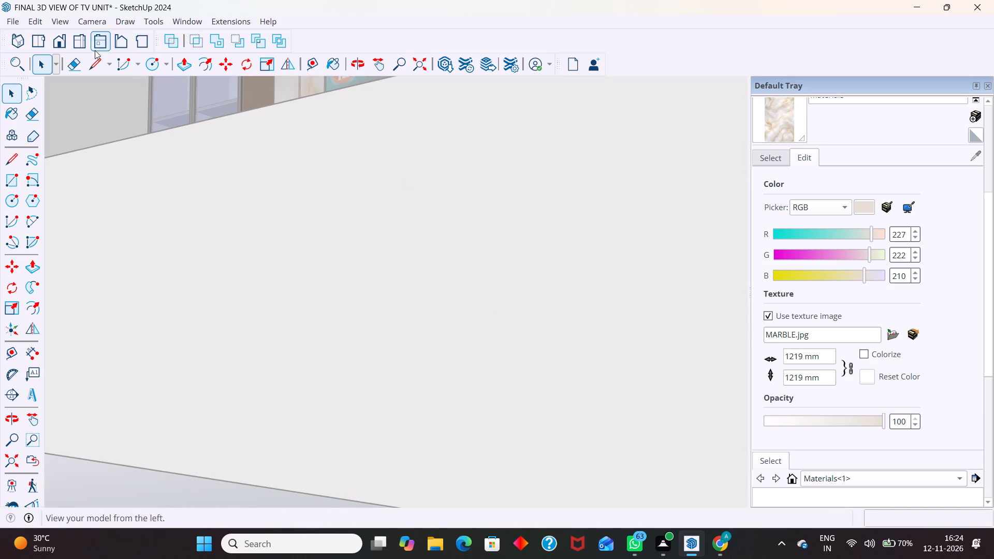
{"action": "left_click_drag", "start_coordinate": [38, 39], "coordinate": [42, 41]}
{"action": "scroll", "coordinate": [408, 218], "scroll_direction": "down", "scroll_amount": 16}
{"action": "middle_click_drag", "start_coordinate": [406, 394], "coordinate": [425, 184]}
{"action": "scroll", "coordinate": [246, 297], "scroll_direction": "up", "scroll_amount": 6}
{"action": "scroll", "coordinate": [328, 285], "scroll_direction": "up", "scroll_amount": 5}
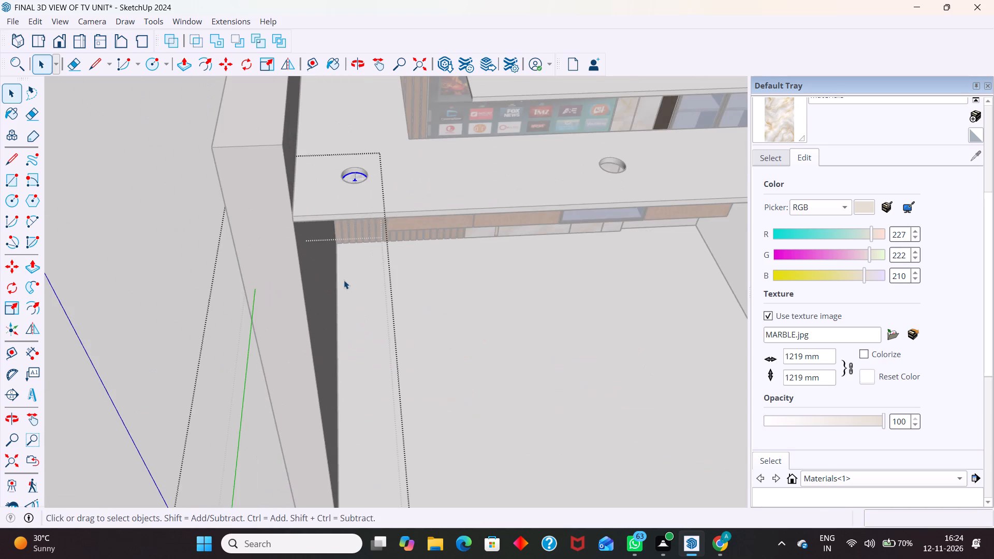
{"action": "middle_click_drag", "start_coordinate": [344, 278], "coordinate": [330, 149]}
{"action": "scroll", "coordinate": [336, 158], "scroll_direction": "up", "scroll_amount": 1}
{"action": "scroll", "coordinate": [377, 363], "scroll_direction": "down", "scroll_amount": 7}
{"action": "scroll", "coordinate": [378, 426], "scroll_direction": "down", "scroll_amount": 5}
{"action": "middle_click_drag", "start_coordinate": [382, 238], "coordinate": [371, 161]}
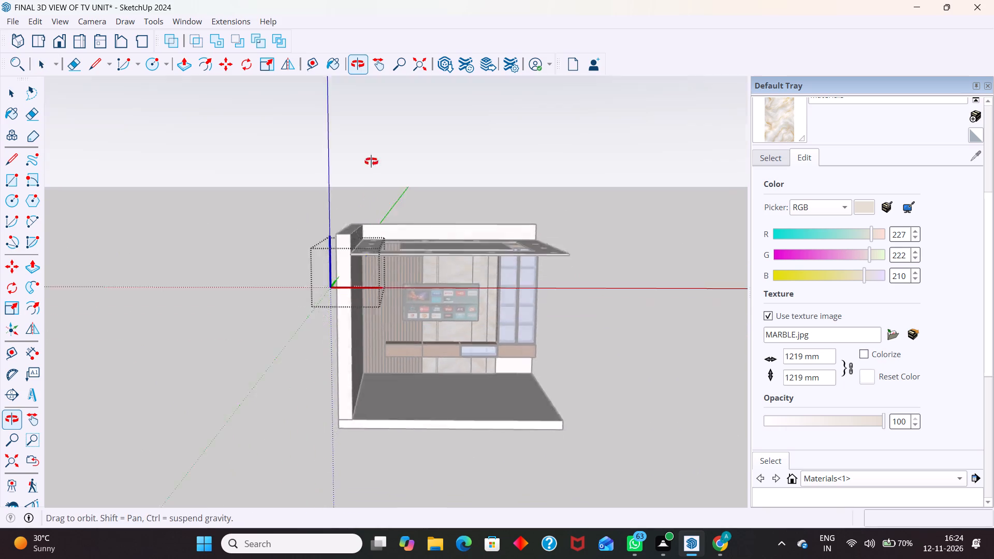
Cut the round light fixture out of the panel's corner circle.
{"action": "middle_click_drag", "start_coordinate": [371, 161], "coordinate": [371, 106]}
{"action": "scroll", "coordinate": [367, 167], "scroll_direction": "up", "scroll_amount": 20}
{"action": "scroll", "coordinate": [367, 167], "scroll_direction": "up", "scroll_amount": 12}
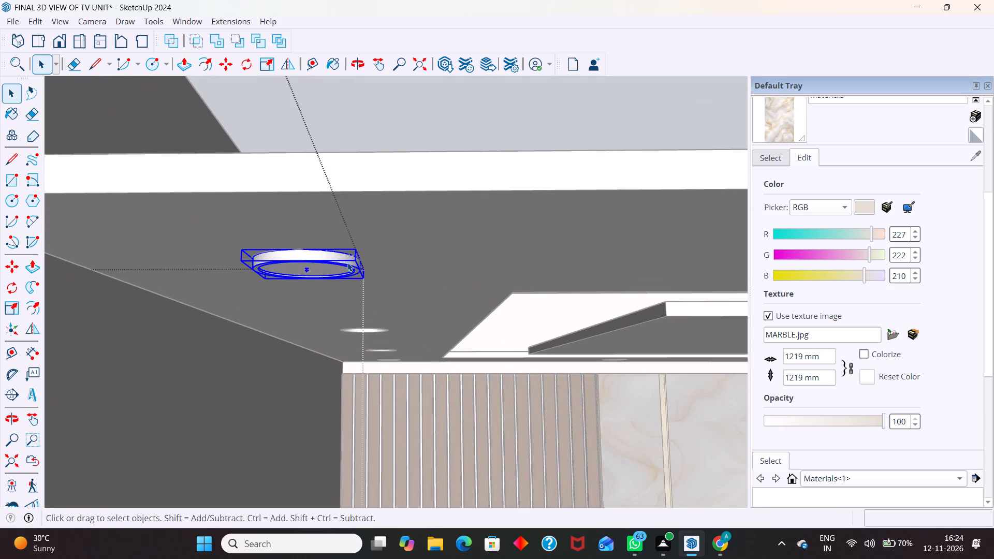
{"action": "middle_click_drag", "start_coordinate": [304, 235], "coordinate": [312, 113]}
{"action": "scroll", "coordinate": [296, 241], "scroll_direction": "up", "scroll_amount": 5}
{"action": "scroll", "coordinate": [363, 212], "scroll_direction": "up", "scroll_amount": 4}
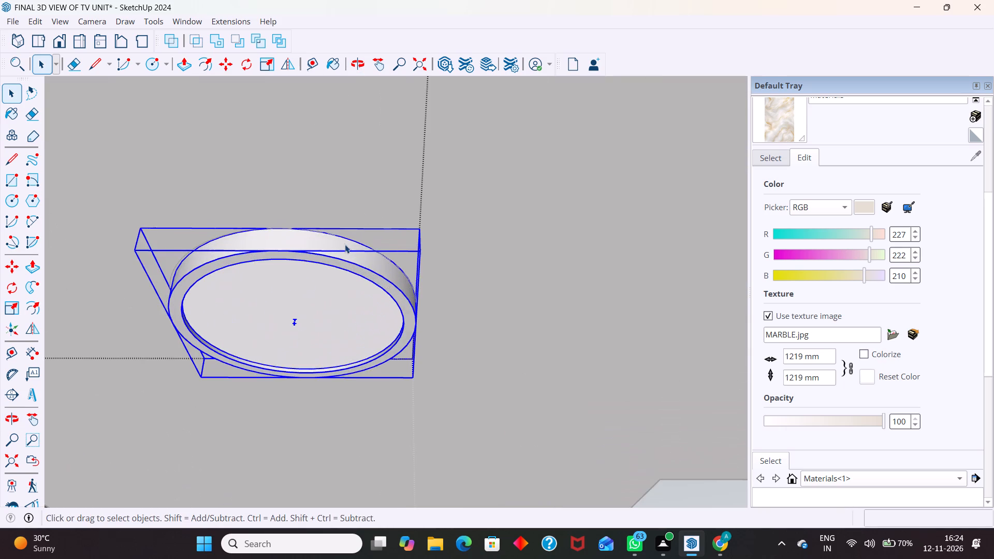
{"action": "middle_click_drag", "start_coordinate": [344, 244], "coordinate": [300, 311]}
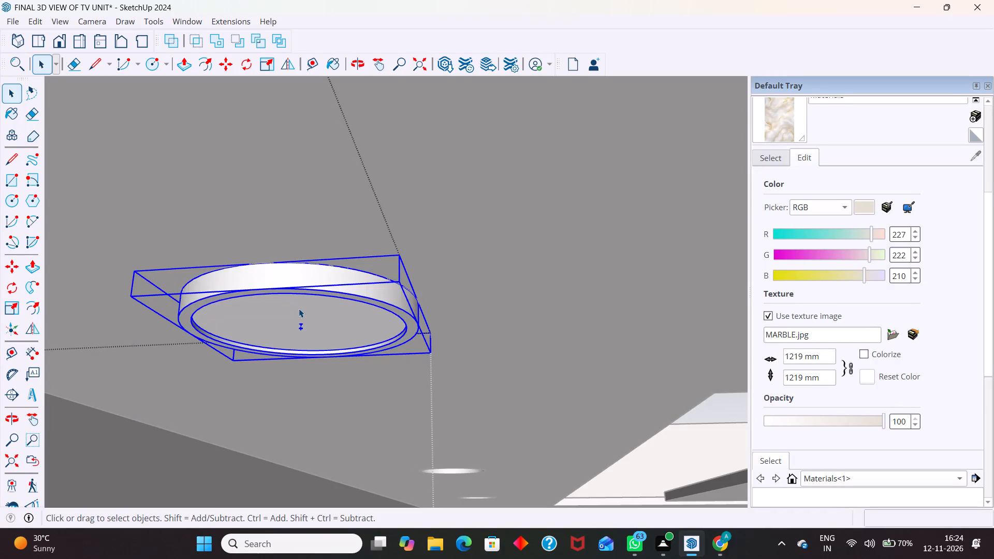
{"action": "key", "text": "ctrl+x"}
{"action": "key", "text": "space"}
Open the panel group and delete the line across the corner circle and the face it encloses.
{"action": "scroll", "coordinate": [399, 307], "scroll_direction": "down", "scroll_amount": 8}
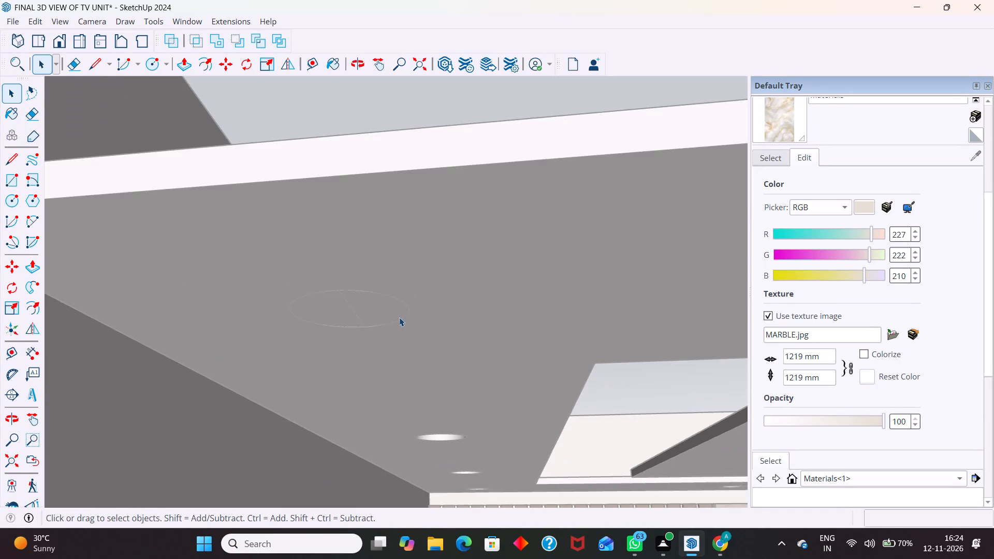
{"action": "scroll", "coordinate": [399, 317], "scroll_direction": "down", "scroll_amount": 5}
{"action": "left_click", "coordinate": [520, 144]}
{"action": "left_click", "coordinate": [369, 305]}
{"action": "scroll", "coordinate": [371, 308], "scroll_direction": "up", "scroll_amount": 3}
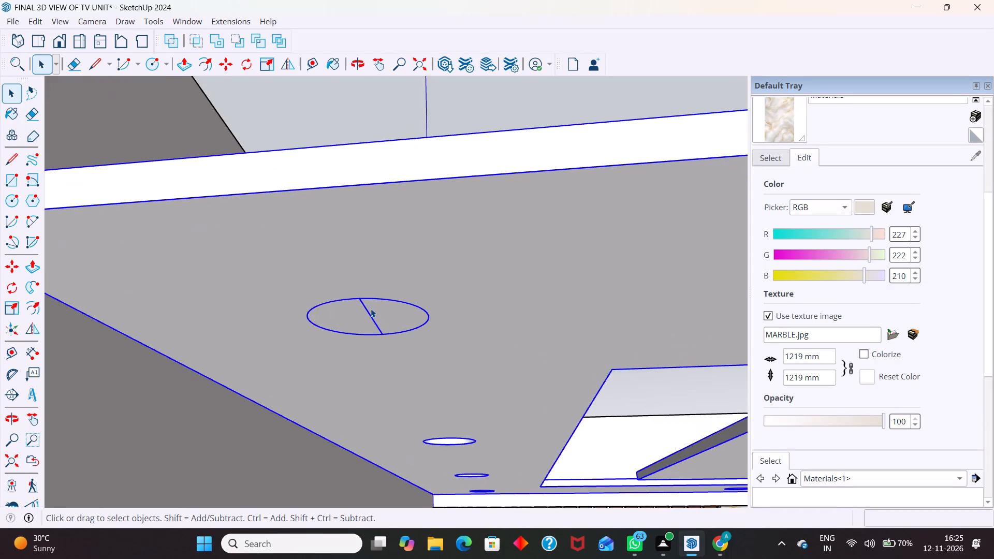
{"action": "scroll", "coordinate": [371, 308], "scroll_direction": "up", "scroll_amount": 7}
{"action": "double_click", "coordinate": [374, 334]}
{"action": "left_click", "coordinate": [375, 330]}
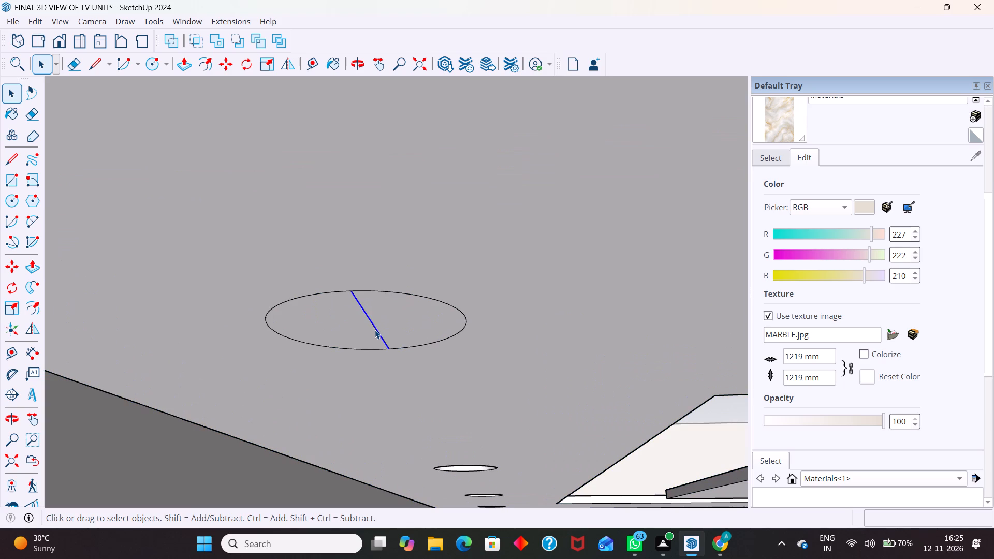
{"action": "key", "text": "Delete"}
{"action": "left_click", "coordinate": [375, 329]}
{"action": "key", "text": "Delete"}
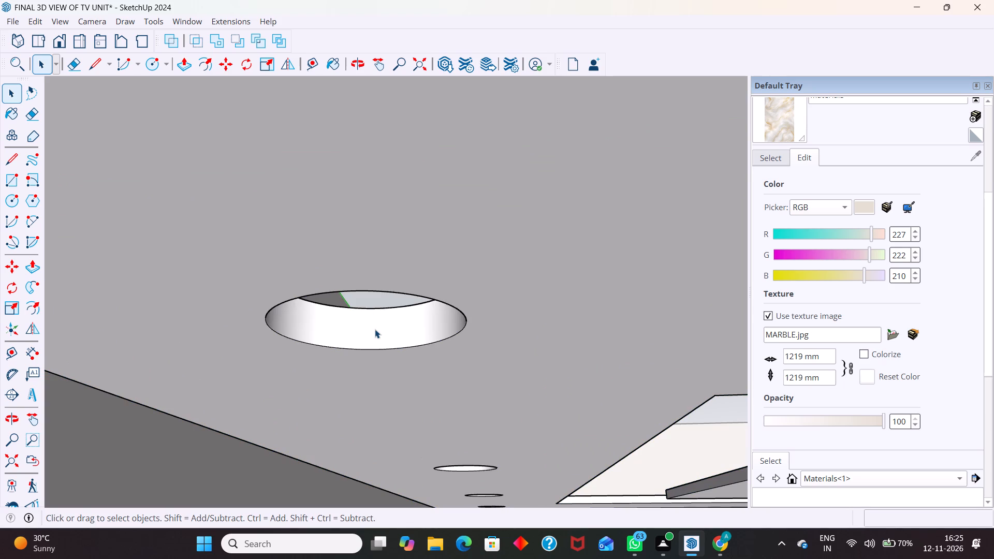
Paste the cut fixture in place inside the open panel group, at the corner hole.
{"action": "scroll", "coordinate": [375, 329], "scroll_direction": "down", "scroll_amount": 6}
{"action": "middle_click_drag", "start_coordinate": [360, 315], "coordinate": [382, 263]}
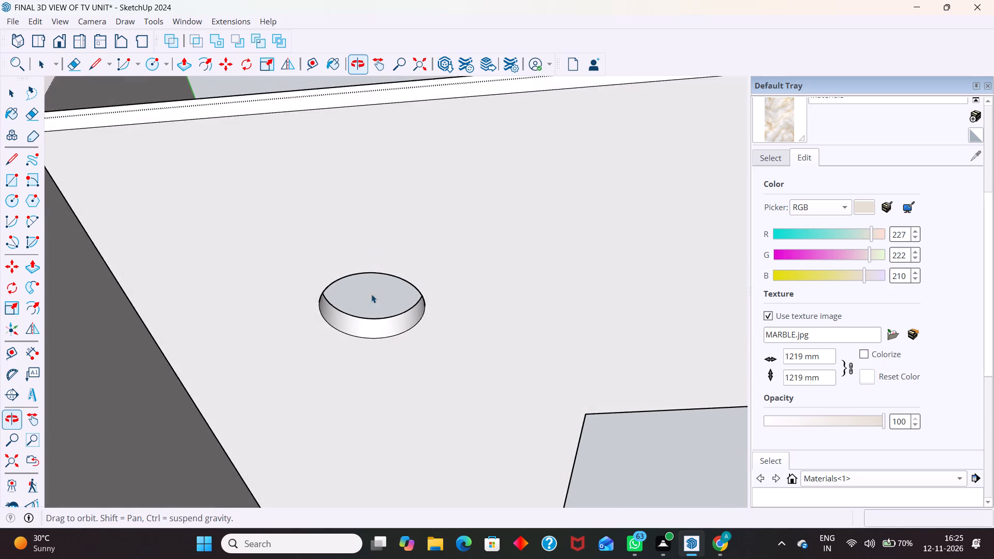
{"action": "scroll", "coordinate": [371, 303], "scroll_direction": "down", "scroll_amount": 11}
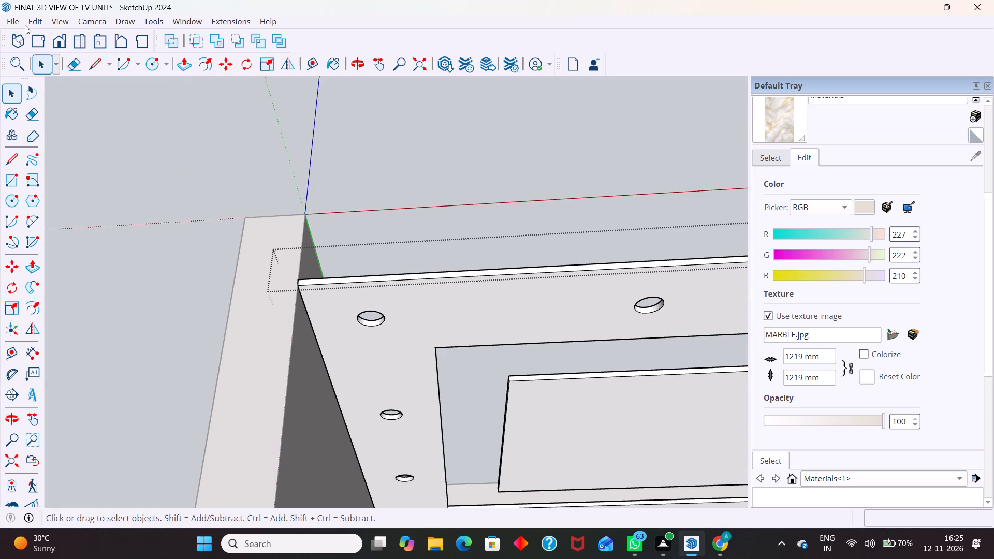
{"action": "left_click", "coordinate": [33, 17]}
{"action": "left_click", "coordinate": [66, 116]}
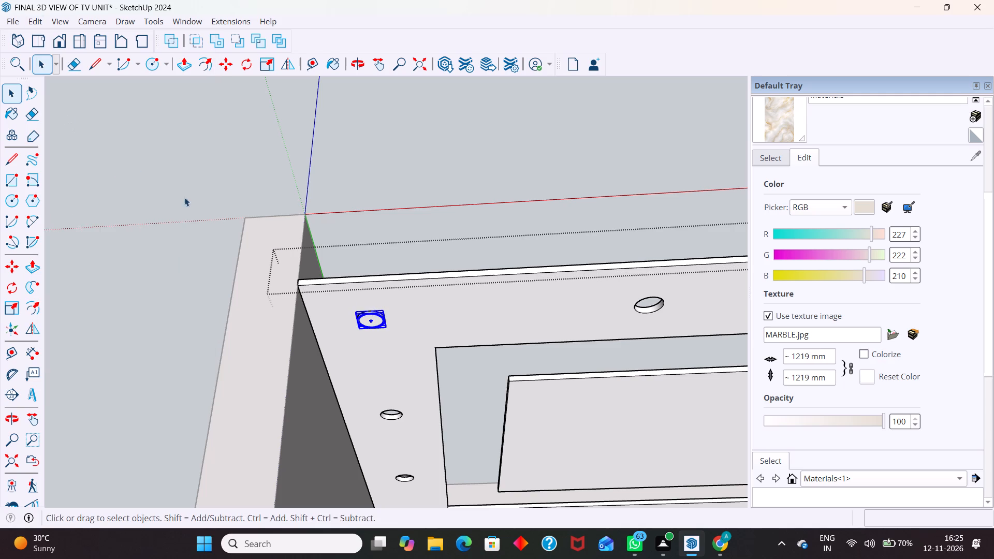
Move the fixture by its centre about 9 mm up along the blue axis into the corner hole.
{"action": "scroll", "coordinate": [364, 306], "scroll_direction": "up", "scroll_amount": 19}
{"action": "scroll", "coordinate": [383, 330], "scroll_direction": "up", "scroll_amount": 2}
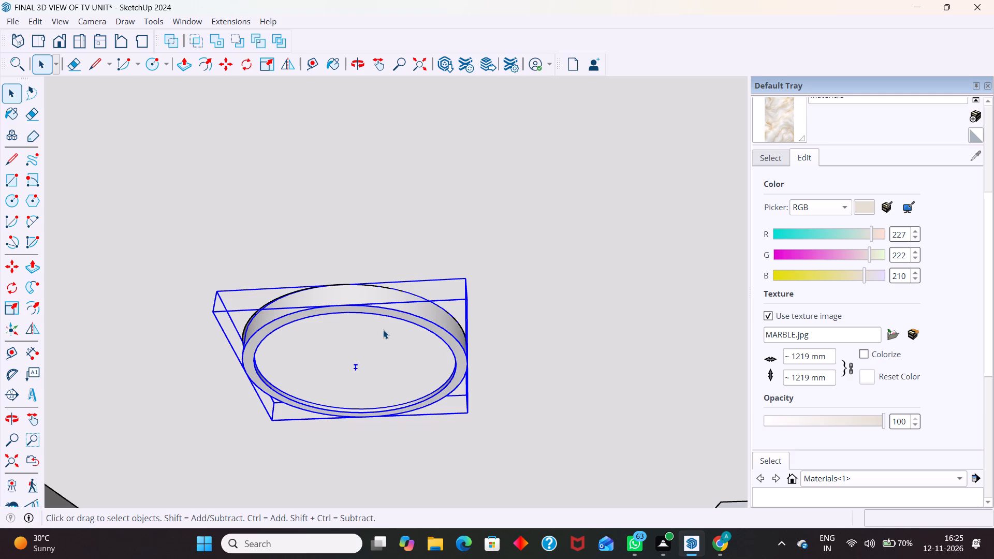
{"action": "key", "text": "m"}
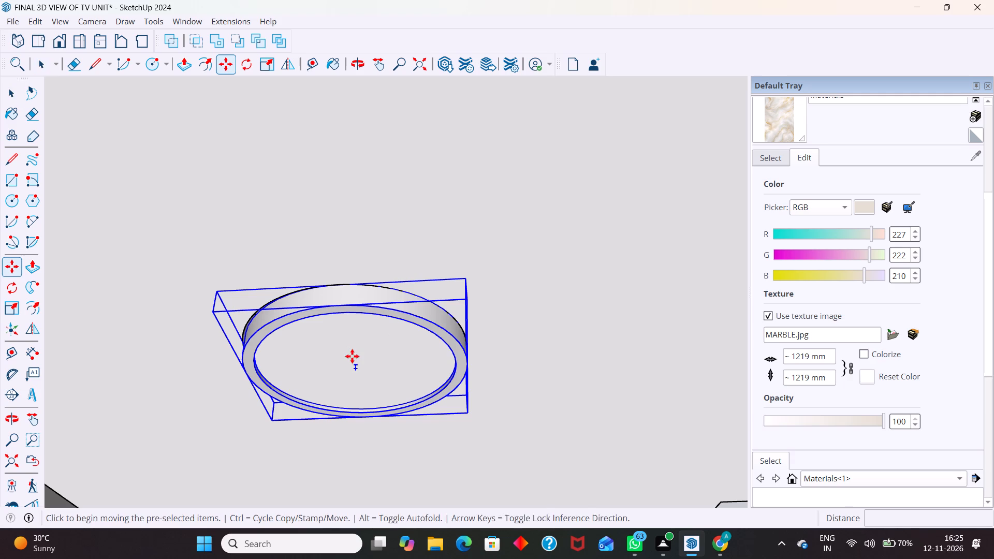
{"action": "left_click", "coordinate": [359, 369]}
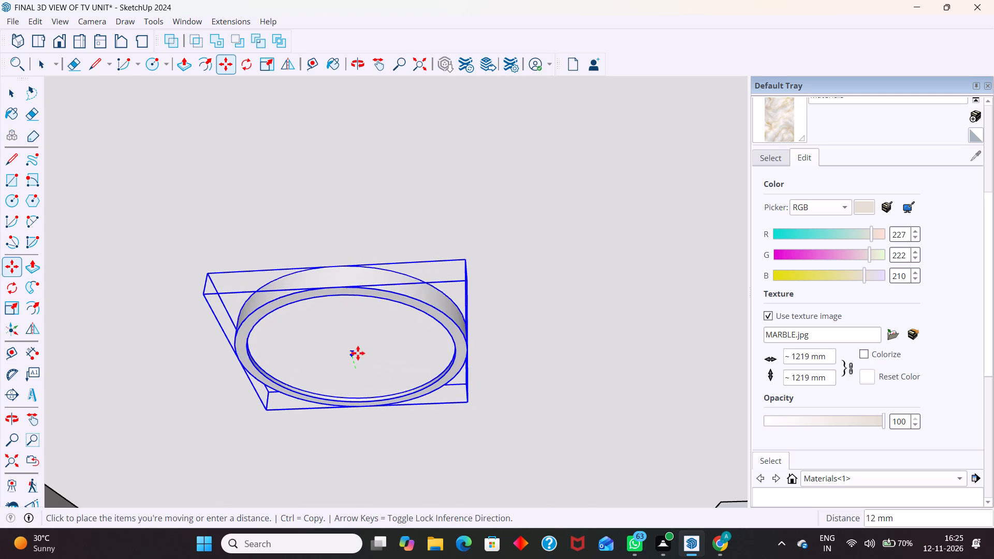
{"action": "key", "text": "Up"}
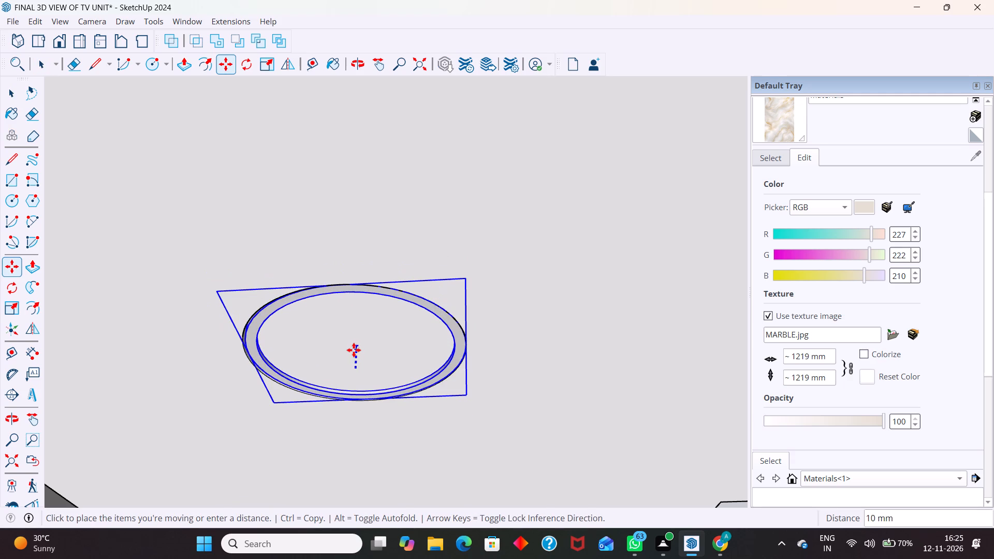
{"action": "left_click", "coordinate": [351, 350]}
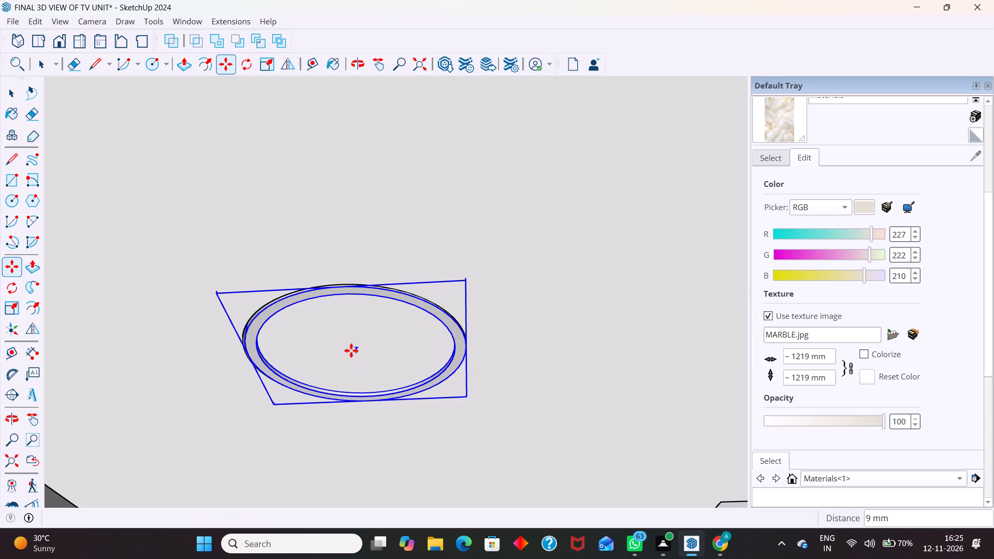
{"action": "key", "text": "space"}
Examine the fixture's rim against the edge of the corner hole from below and from several sides.
{"action": "scroll", "coordinate": [363, 307], "scroll_direction": "down", "scroll_amount": 7}
{"action": "middle_click_drag", "start_coordinate": [358, 331], "coordinate": [434, 254]}
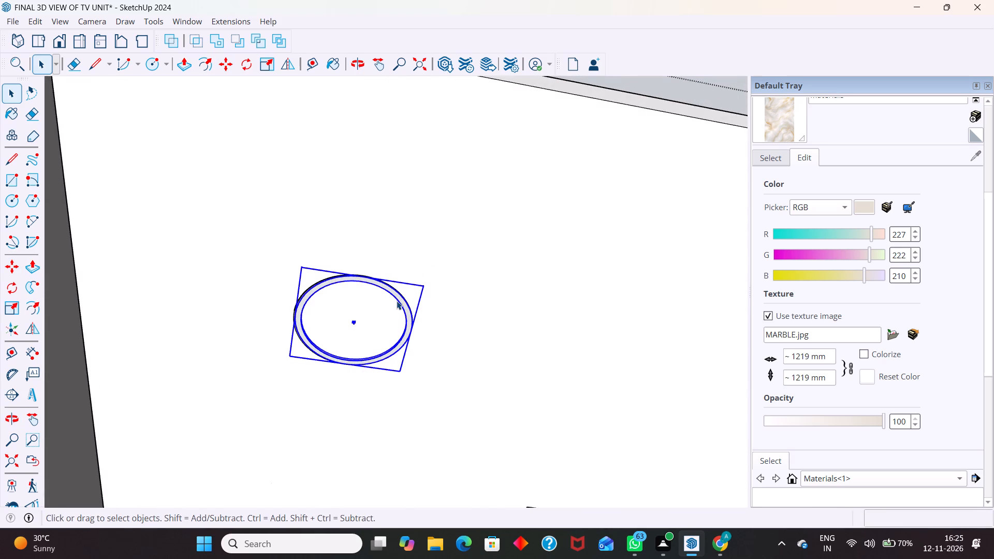
{"action": "scroll", "coordinate": [394, 305], "scroll_direction": "down", "scroll_amount": 2}
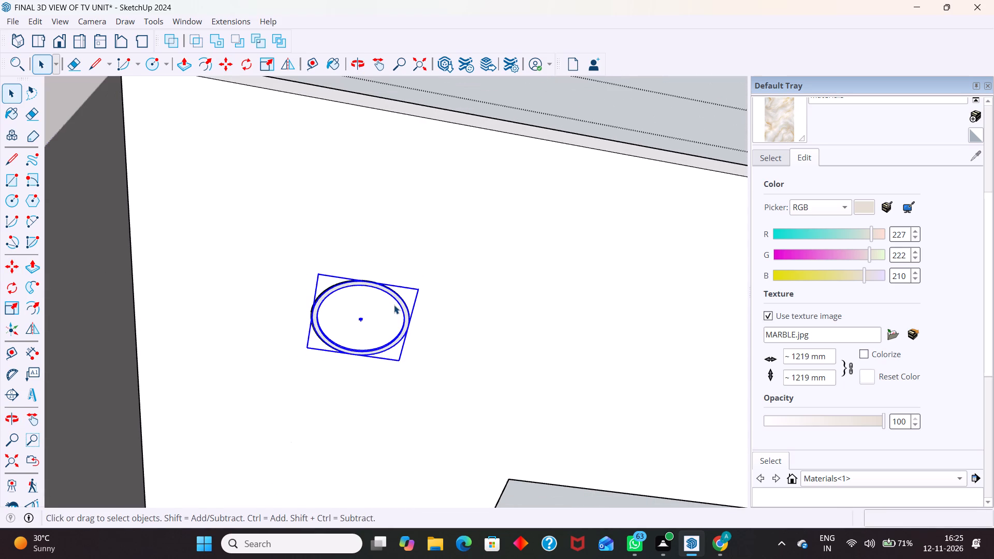
{"action": "middle_click_drag", "start_coordinate": [342, 287], "coordinate": [373, 418]}
{"action": "scroll", "coordinate": [371, 242], "scroll_direction": "up", "scroll_amount": 5}
{"action": "scroll", "coordinate": [358, 290], "scroll_direction": "up", "scroll_amount": 3}
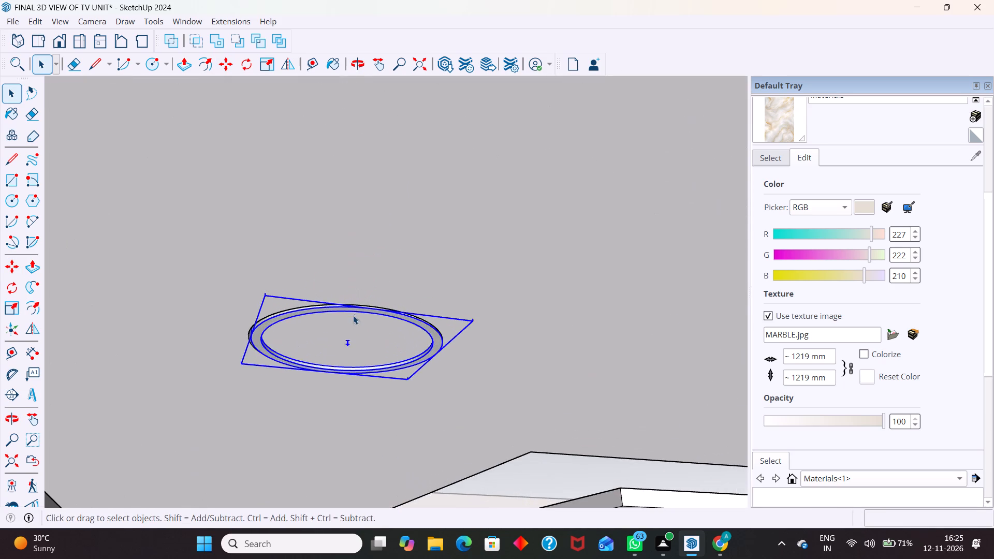
{"action": "middle_click_drag", "start_coordinate": [354, 327], "coordinate": [342, 363]}
{"action": "scroll", "coordinate": [339, 344], "scroll_direction": "up", "scroll_amount": 7}
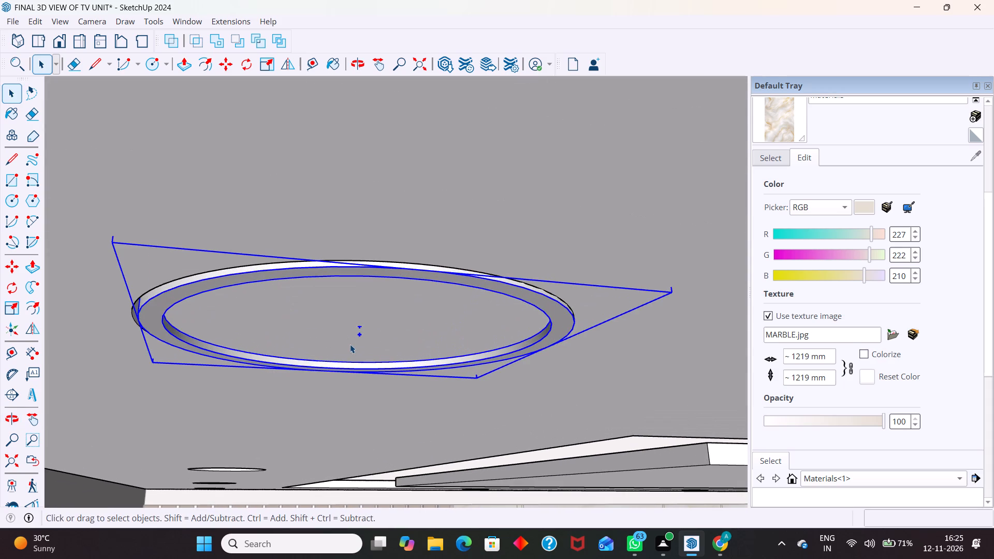
{"action": "middle_click_drag", "start_coordinate": [259, 296], "coordinate": [231, 302]}
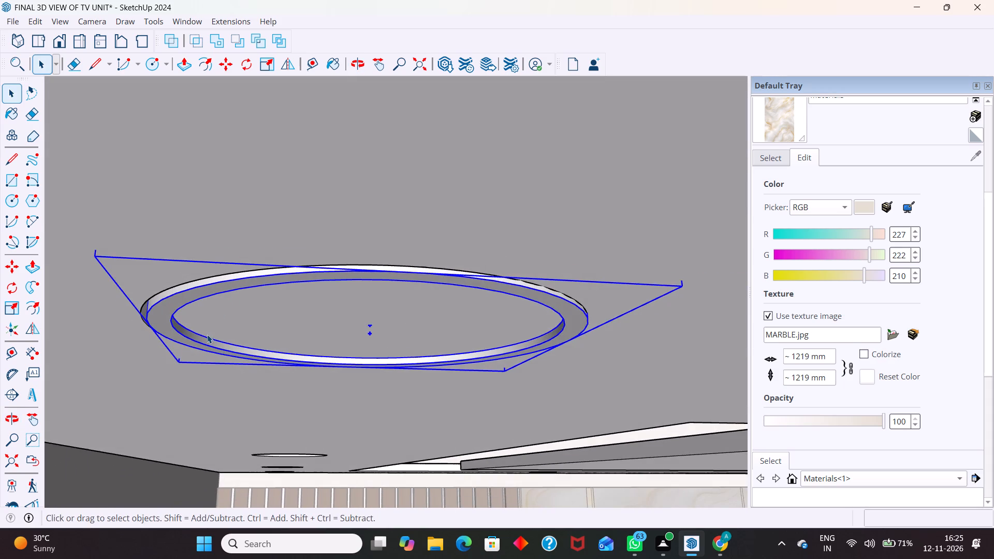
{"action": "scroll", "coordinate": [207, 334], "scroll_direction": "up", "scroll_amount": 3}
{"action": "scroll", "coordinate": [179, 332], "scroll_direction": "down", "scroll_amount": 4}
{"action": "scroll", "coordinate": [546, 291], "scroll_direction": "up", "scroll_amount": 3}
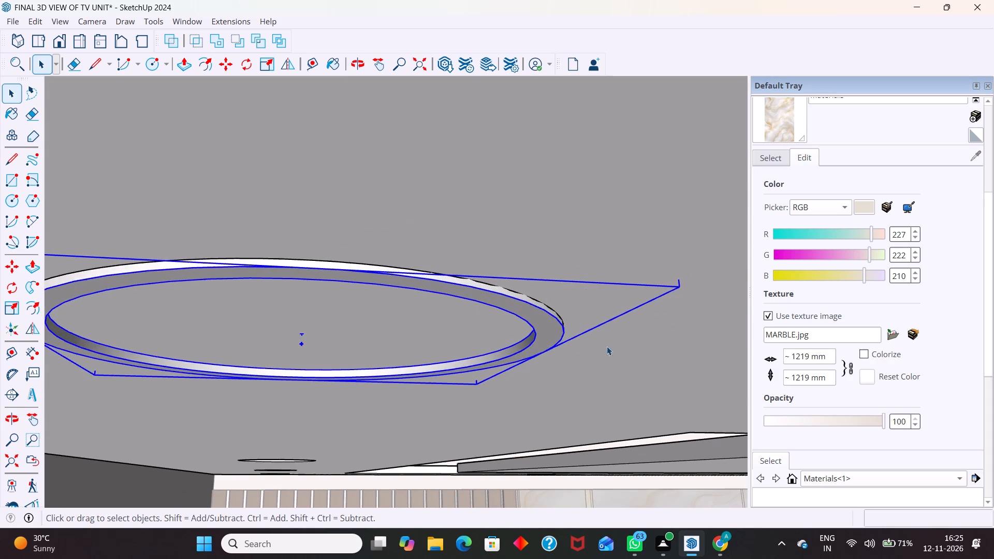
{"action": "middle_click_drag", "start_coordinate": [598, 359], "coordinate": [563, 292]}
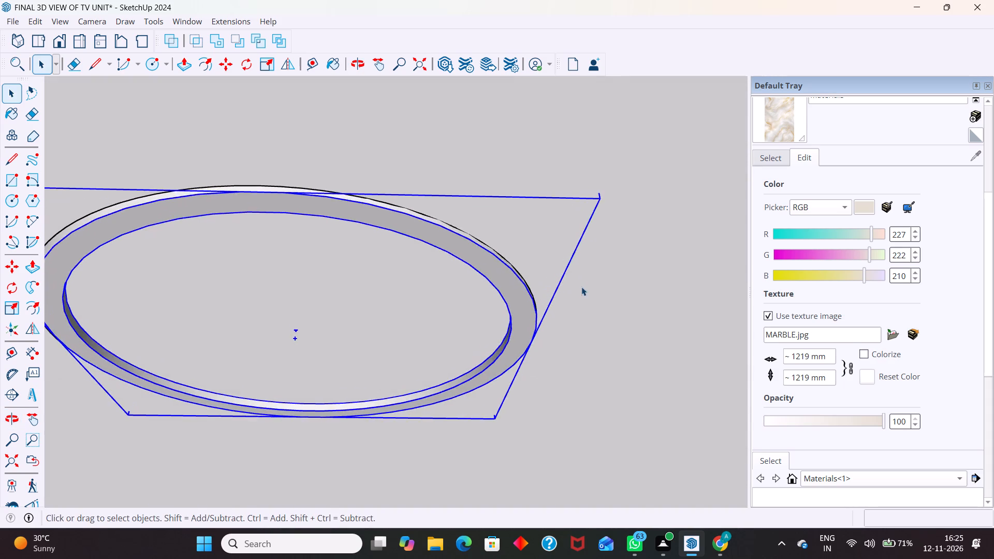
{"action": "scroll", "coordinate": [584, 302], "scroll_direction": "down", "scroll_amount": 9}
{"action": "scroll", "coordinate": [341, 322], "scroll_direction": "up", "scroll_amount": 6}
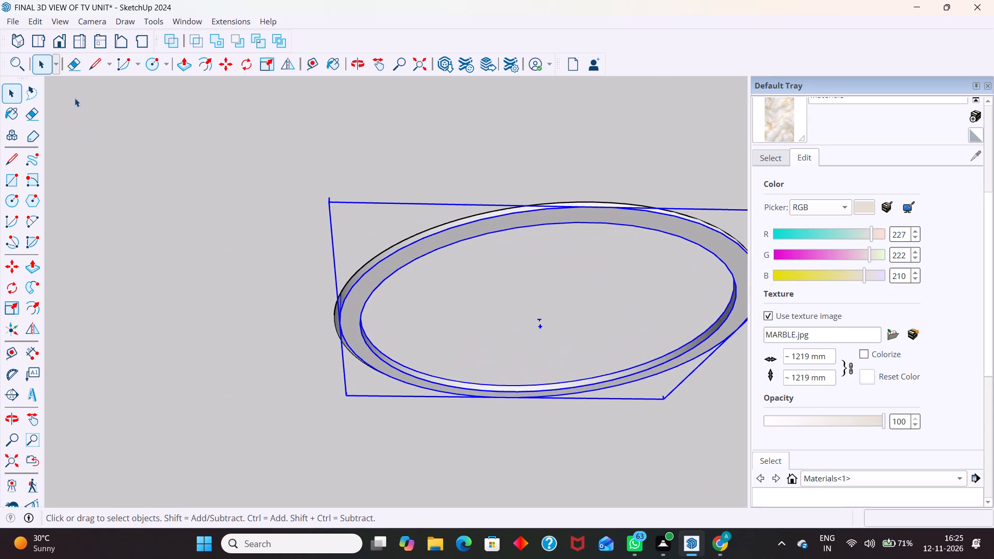
Scale the fixture along the red axis, starting with a factor of about 1.01, to meet the corner hole's edge.
{"action": "left_click", "coordinate": [268, 61]}
{"action": "scroll", "coordinate": [355, 317], "scroll_direction": "up", "scroll_amount": 7}
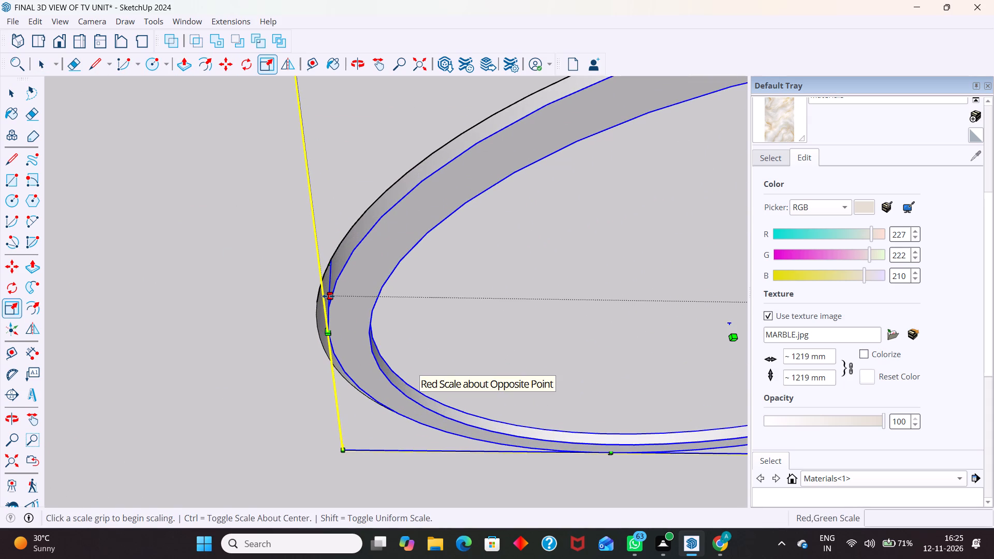
{"action": "left_click_drag", "start_coordinate": [328, 296], "coordinate": [320, 293]}
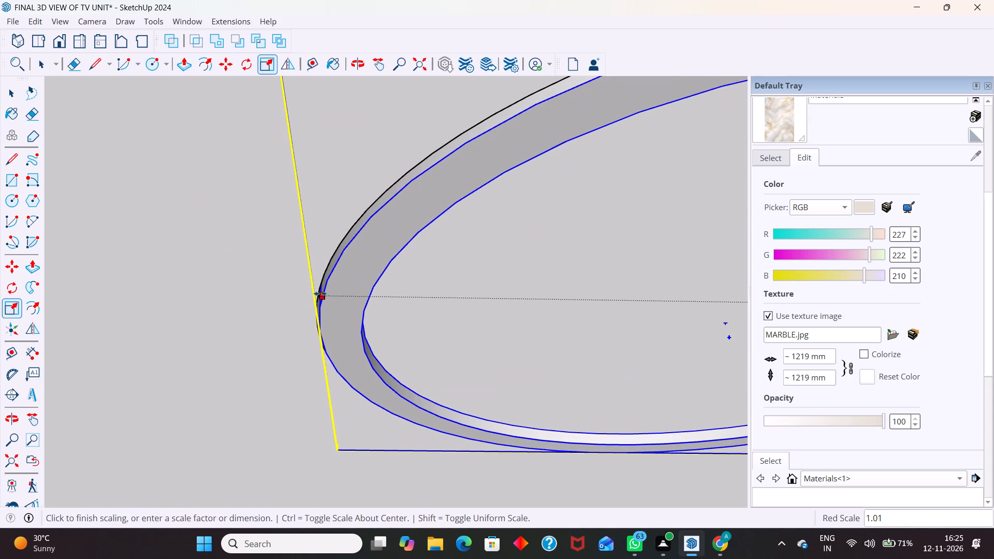
{"action": "left_click_drag", "start_coordinate": [320, 293], "coordinate": [318, 292]}
{"action": "scroll", "coordinate": [323, 292], "scroll_direction": "up", "scroll_amount": 7}
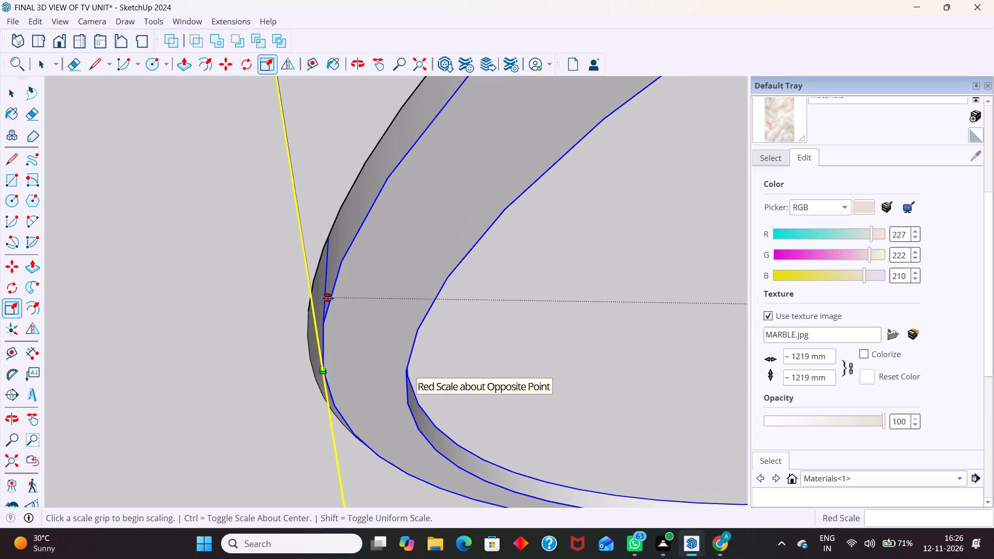
{"action": "left_click_drag", "start_coordinate": [328, 298], "coordinate": [315, 300]}
{"action": "scroll", "coordinate": [331, 282], "scroll_direction": "down", "scroll_amount": 17}
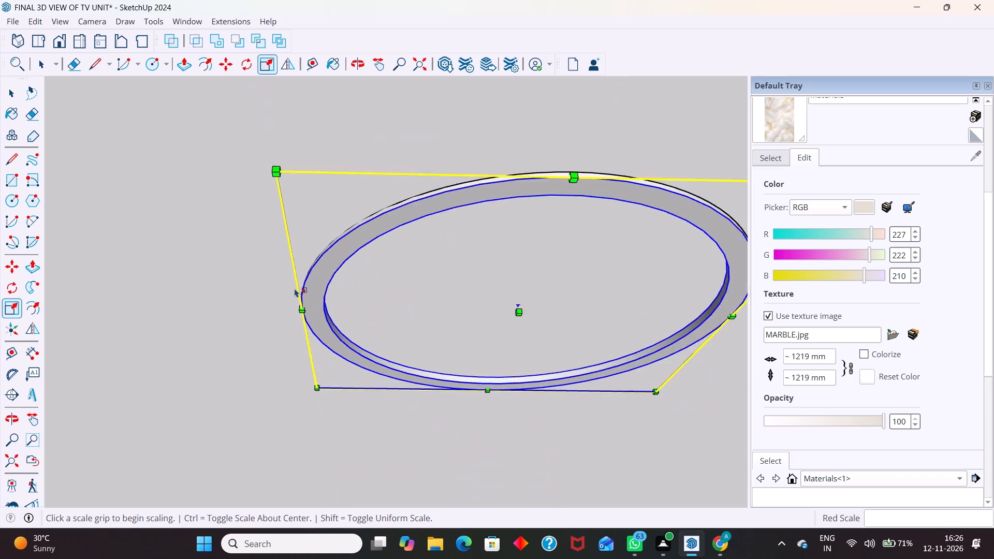
{"action": "scroll", "coordinate": [295, 288], "scroll_direction": "down", "scroll_amount": 4}
{"action": "middle_click_drag", "start_coordinate": [474, 281], "coordinate": [466, 137]}
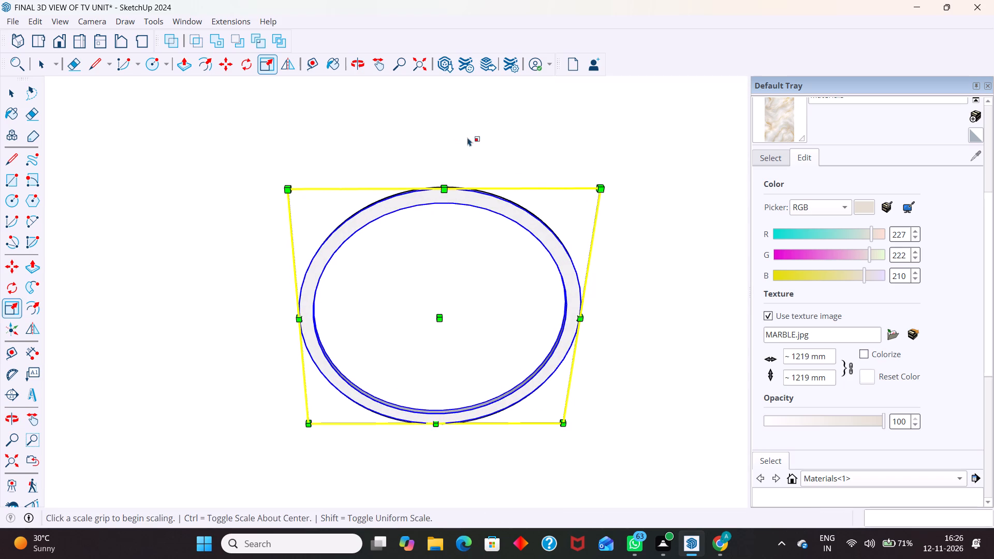
{"action": "scroll", "coordinate": [465, 172], "scroll_direction": "down", "scroll_amount": 6}
{"action": "middle_click_drag", "start_coordinate": [460, 287], "coordinate": [442, 419]}
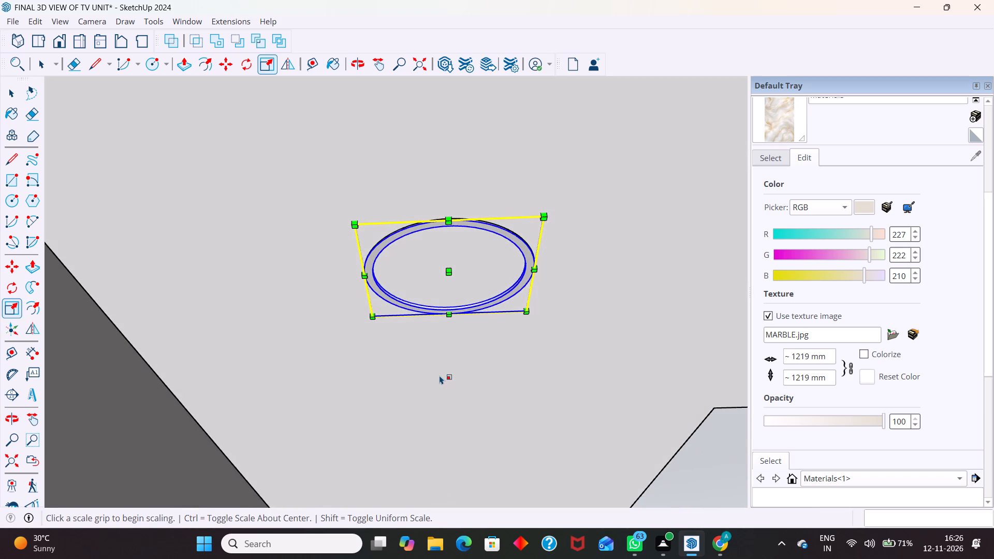
{"action": "key", "text": "space"}
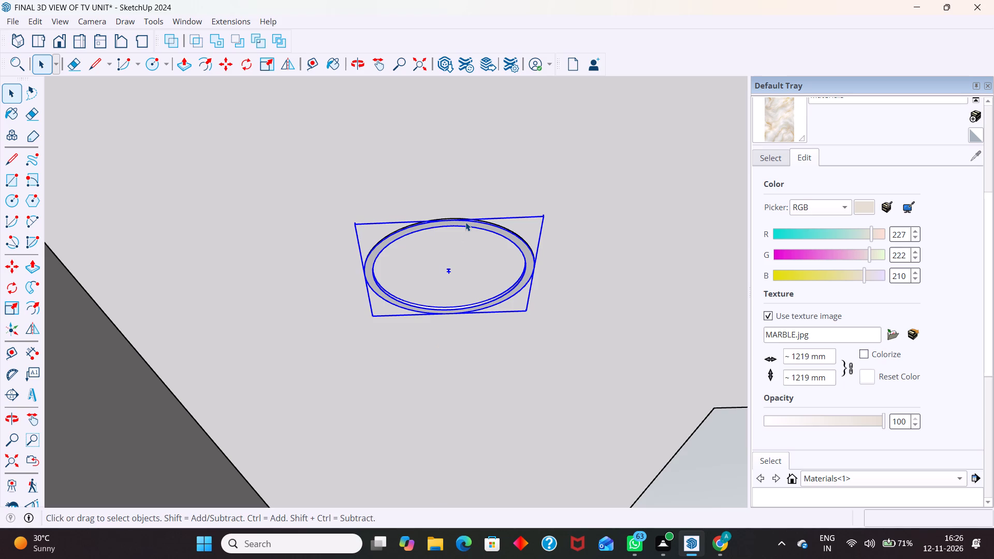
Examine the scaled fixture's fit around the corner hole's edge from several angles below the panel.
{"action": "scroll", "coordinate": [461, 223], "scroll_direction": "up", "scroll_amount": 1}
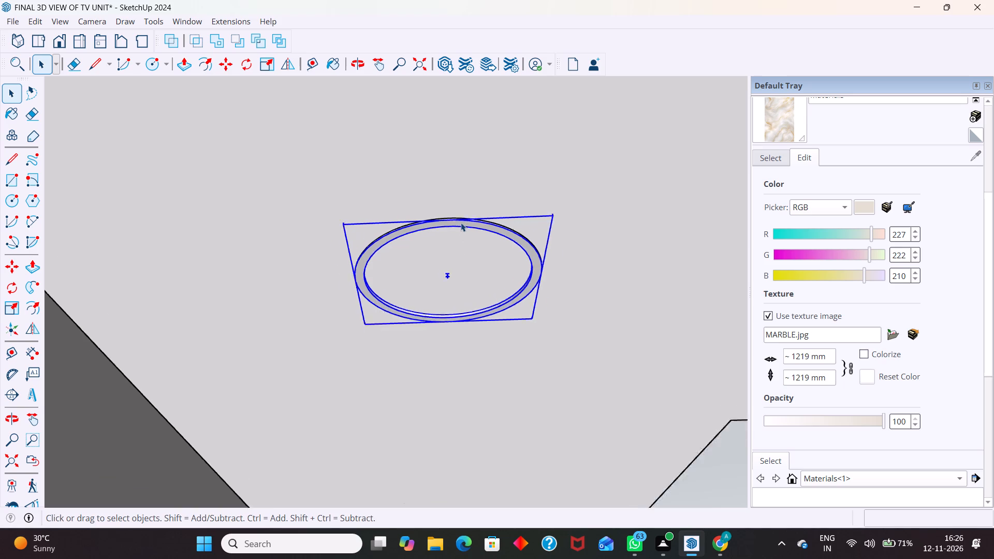
{"action": "scroll", "coordinate": [461, 223], "scroll_direction": "up", "scroll_amount": 3}
{"action": "middle_click_drag", "start_coordinate": [452, 249], "coordinate": [416, 308]}
{"action": "scroll", "coordinate": [465, 220], "scroll_direction": "up", "scroll_amount": 4}
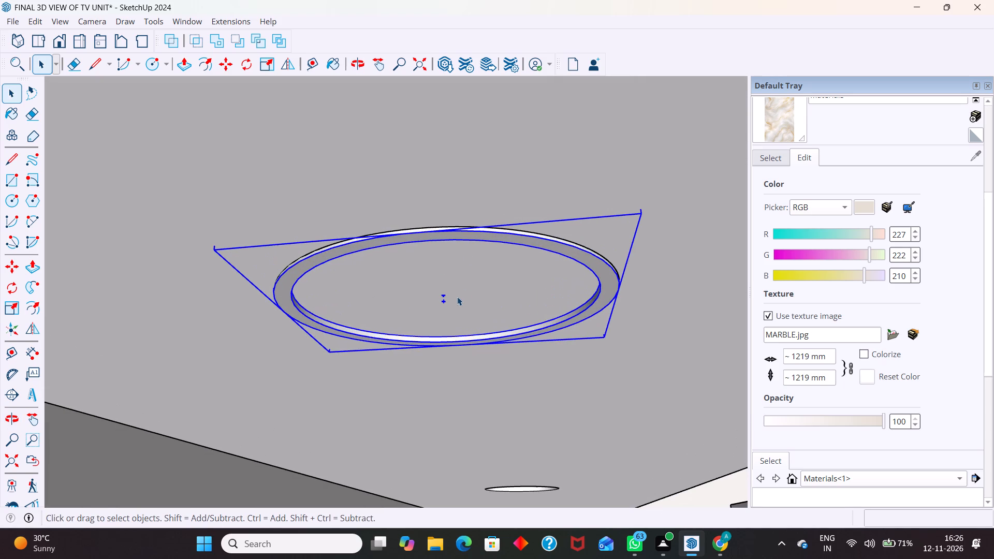
{"action": "scroll", "coordinate": [456, 298], "scroll_direction": "up", "scroll_amount": 1}
{"action": "middle_click_drag", "start_coordinate": [460, 169], "coordinate": [515, 125]}
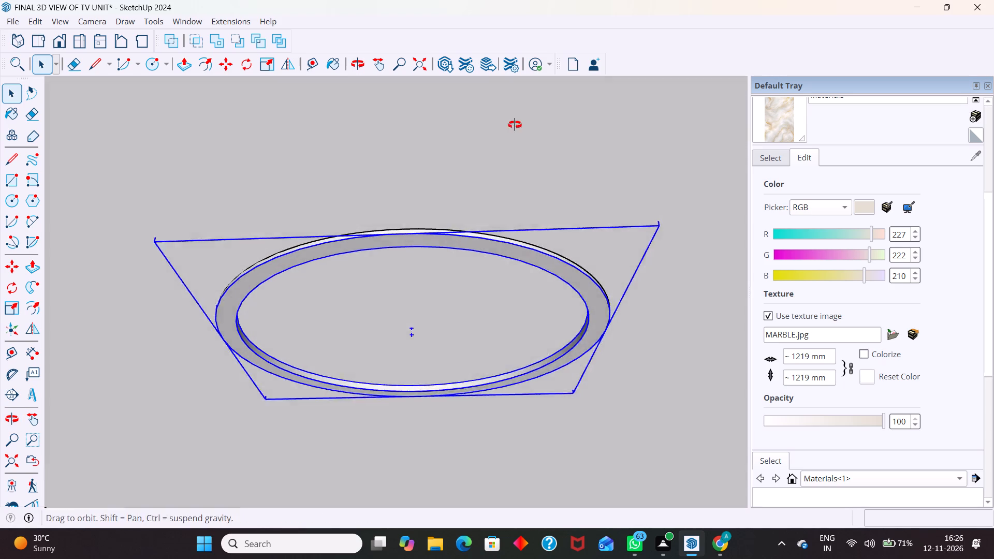
{"action": "middle_click_drag", "start_coordinate": [515, 125], "coordinate": [529, 124]}
{"action": "middle_click_drag", "start_coordinate": [160, 281], "coordinate": [385, 319]}
{"action": "middle_click_drag", "start_coordinate": [195, 213], "coordinate": [302, 239]}
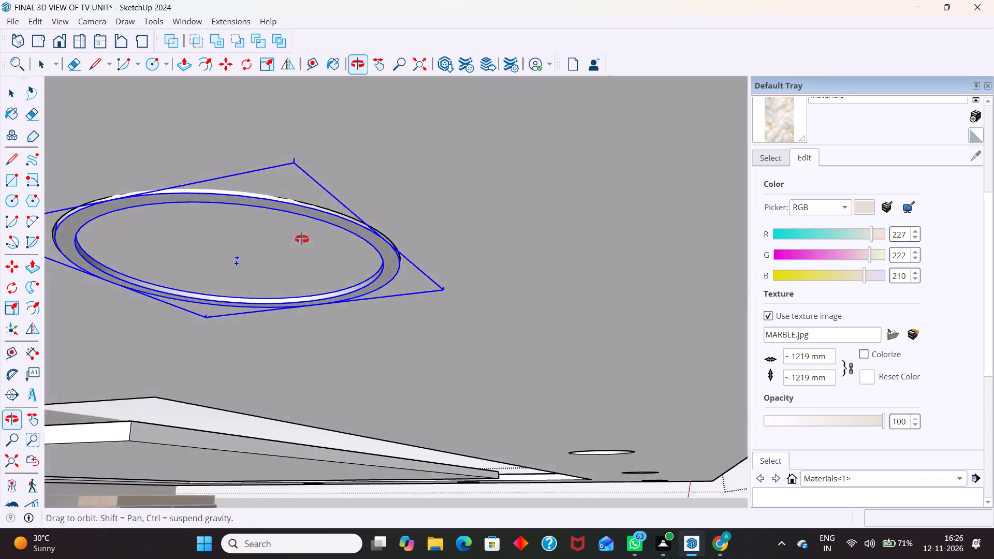
{"action": "middle_click_drag", "start_coordinate": [302, 239], "coordinate": [413, 270]}
{"action": "scroll", "coordinate": [421, 270], "scroll_direction": "down", "scroll_amount": 6}
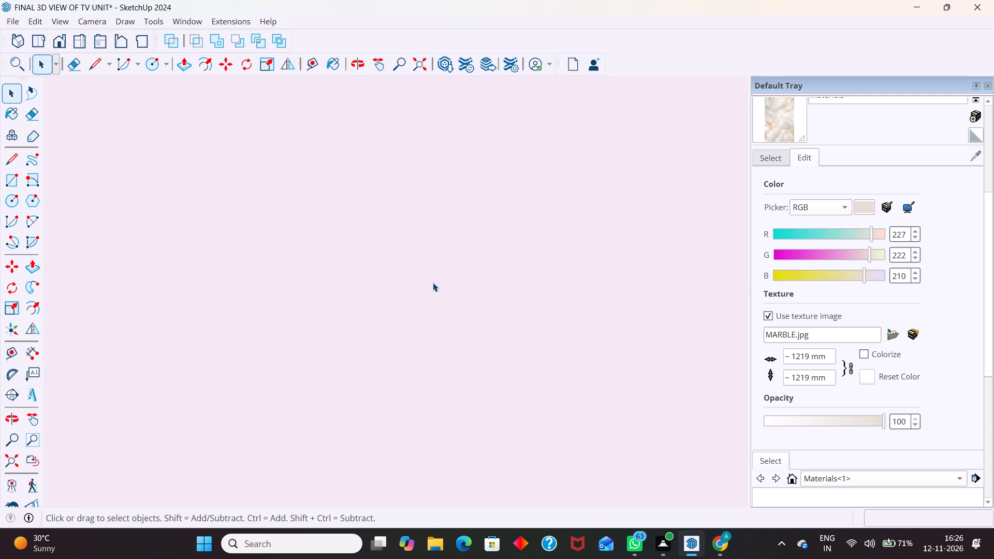
Switch to the top view and examine the fixture's seating in the corner hole from above and below the panel.
{"action": "scroll", "coordinate": [456, 299], "scroll_direction": "down", "scroll_amount": 6}
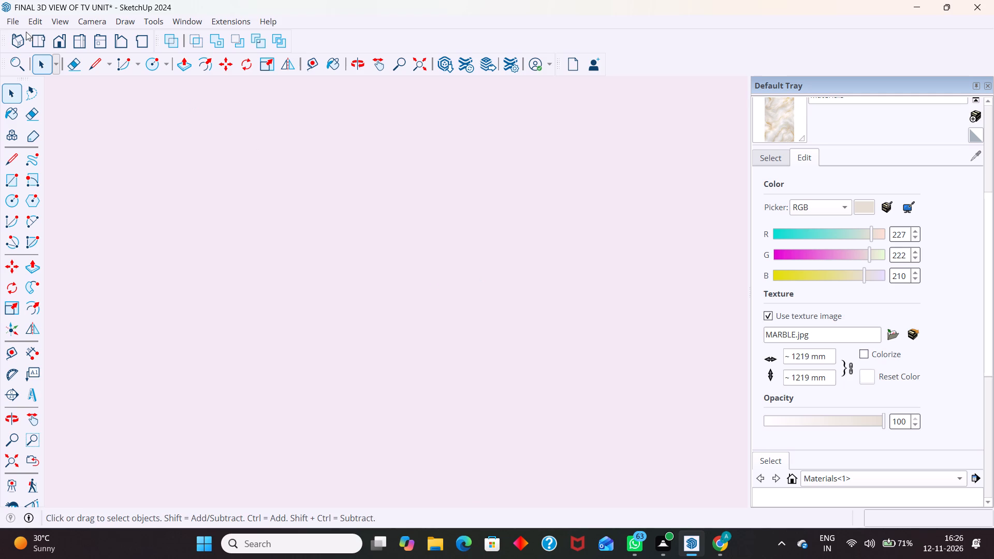
{"action": "left_click", "coordinate": [33, 37]}
{"action": "scroll", "coordinate": [540, 213], "scroll_direction": "down", "scroll_amount": 6}
{"action": "scroll", "coordinate": [584, 294], "scroll_direction": "down", "scroll_amount": 10}
{"action": "scroll", "coordinate": [351, 293], "scroll_direction": "up", "scroll_amount": 4}
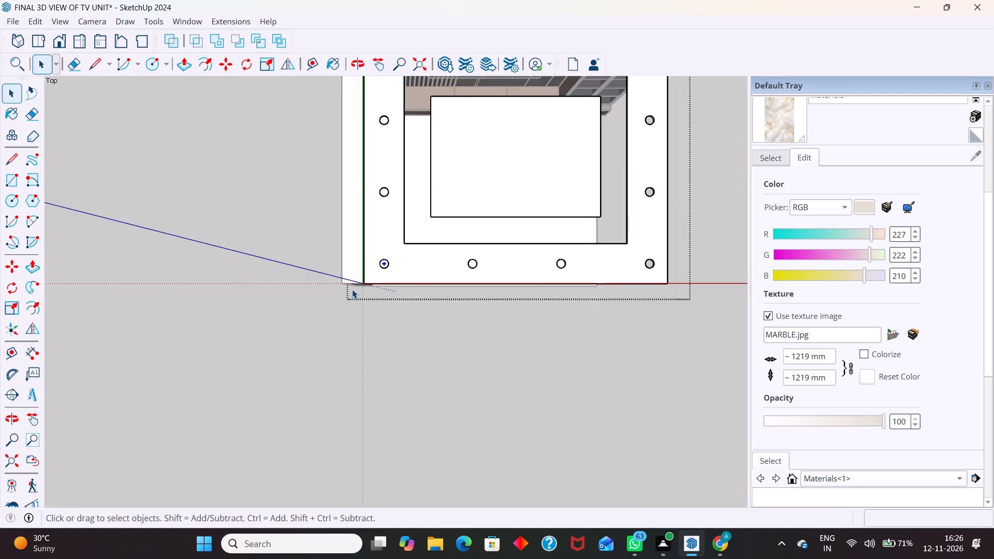
{"action": "scroll", "coordinate": [352, 289], "scroll_direction": "up", "scroll_amount": 13}
{"action": "middle_click_drag", "start_coordinate": [414, 295], "coordinate": [397, 129]}
{"action": "scroll", "coordinate": [420, 250], "scroll_direction": "down", "scroll_amount": 7}
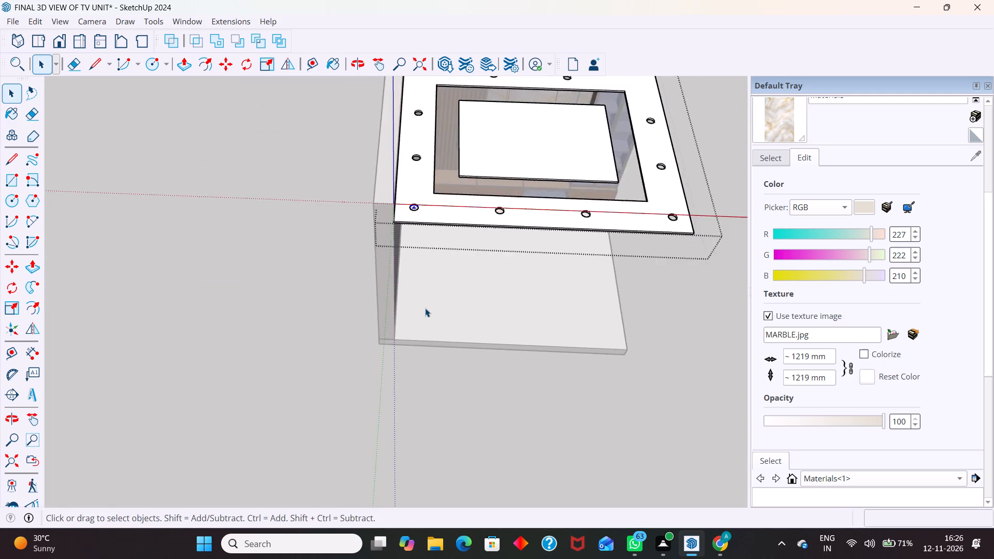
{"action": "scroll", "coordinate": [425, 308], "scroll_direction": "down", "scroll_amount": 5}
{"action": "middle_click_drag", "start_coordinate": [433, 298], "coordinate": [441, 64]}
{"action": "scroll", "coordinate": [438, 188], "scroll_direction": "up", "scroll_amount": 12}
{"action": "middle_click_drag", "start_coordinate": [338, 231], "coordinate": [346, 94]}
{"action": "scroll", "coordinate": [395, 440], "scroll_direction": "down", "scroll_amount": 6}
{"action": "scroll", "coordinate": [374, 232], "scroll_direction": "up", "scroll_amount": 9}
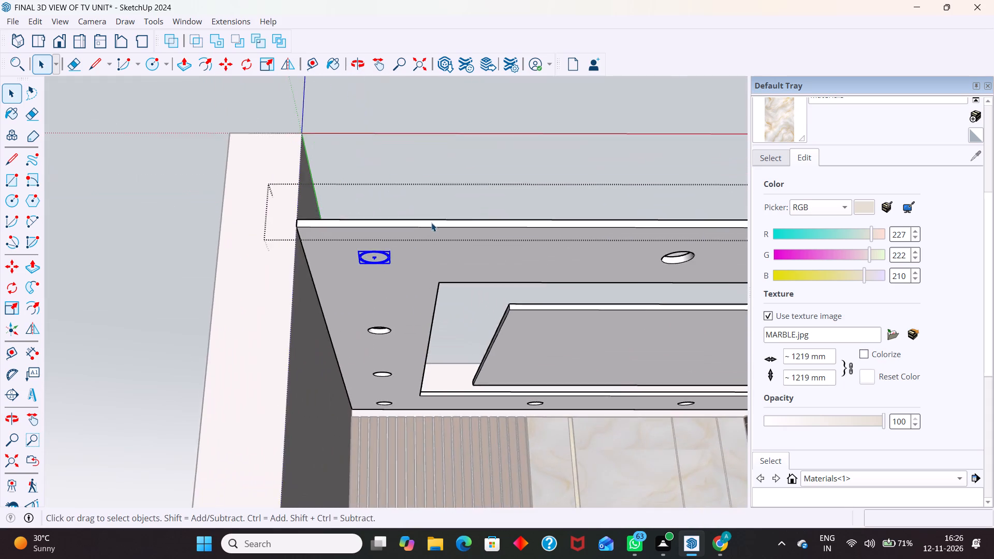
{"action": "scroll", "coordinate": [431, 223], "scroll_direction": "up", "scroll_amount": 11}
{"action": "middle_click_drag", "start_coordinate": [363, 238], "coordinate": [349, 129]}
{"action": "scroll", "coordinate": [325, 375], "scroll_direction": "up", "scroll_amount": 5}
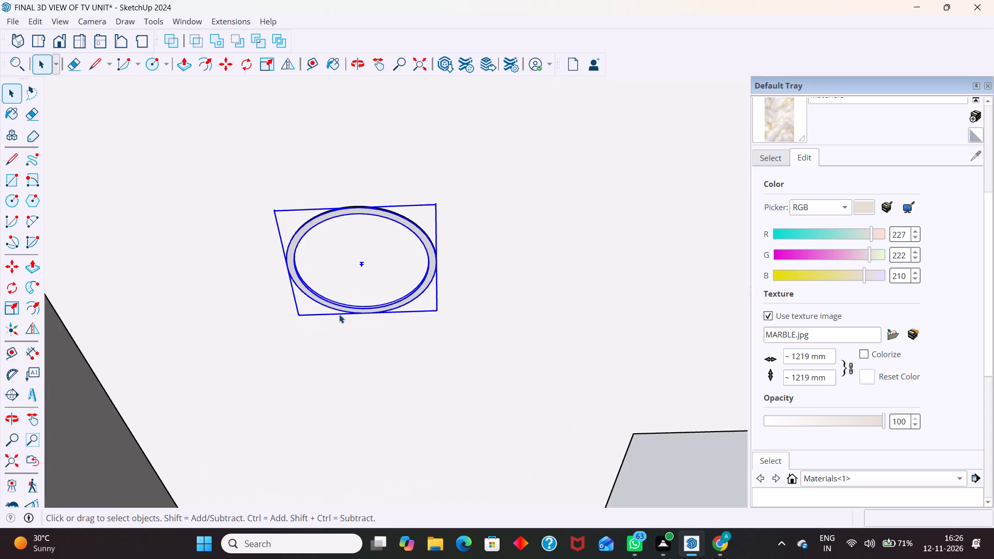
{"action": "scroll", "coordinate": [401, 235], "scroll_direction": "up", "scroll_amount": 5}
{"action": "middle_click_drag", "start_coordinate": [407, 236], "coordinate": [353, 295]}
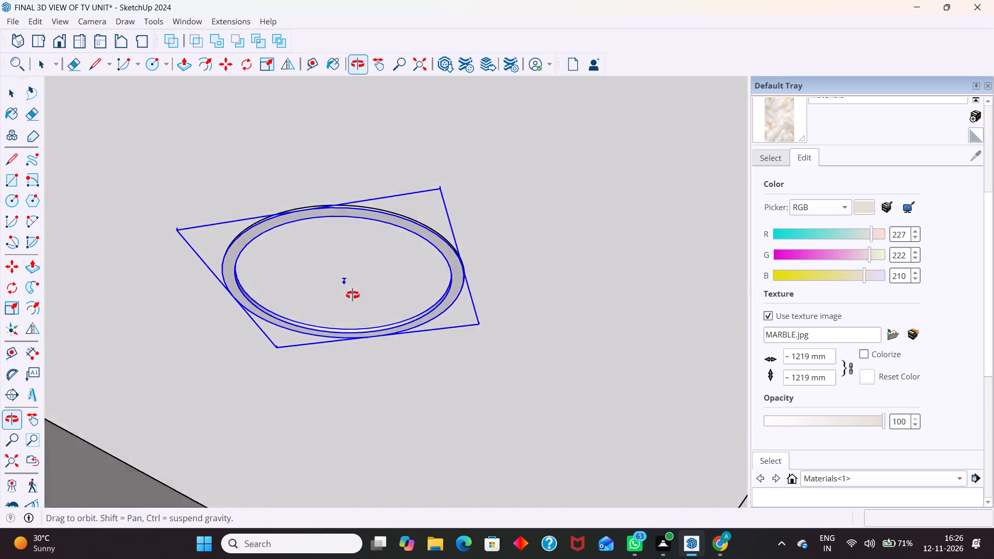
{"action": "middle_click_drag", "start_coordinate": [353, 295], "coordinate": [324, 371]}
{"action": "middle_click", "coordinate": [377, 217]}
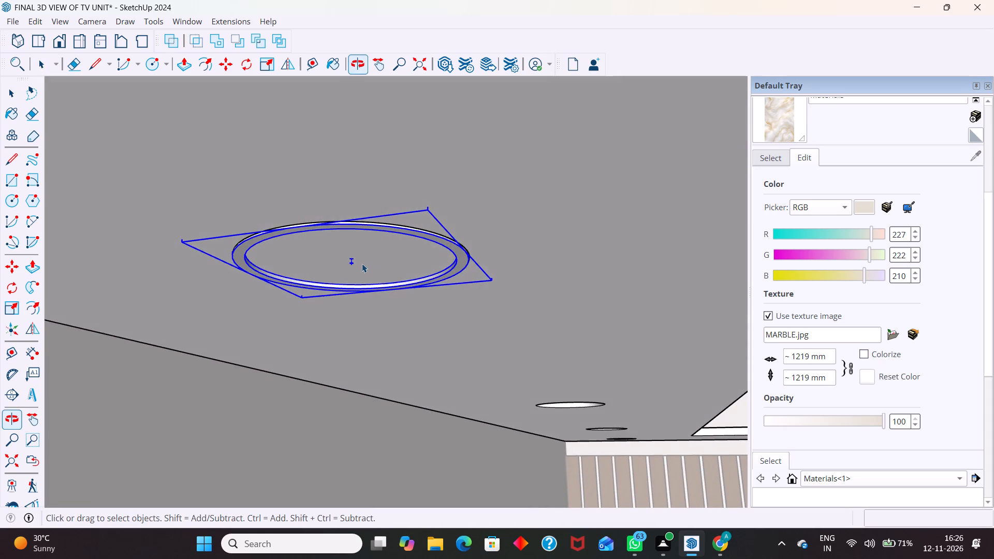
{"action": "scroll", "coordinate": [362, 263], "scroll_direction": "up", "scroll_amount": 3}
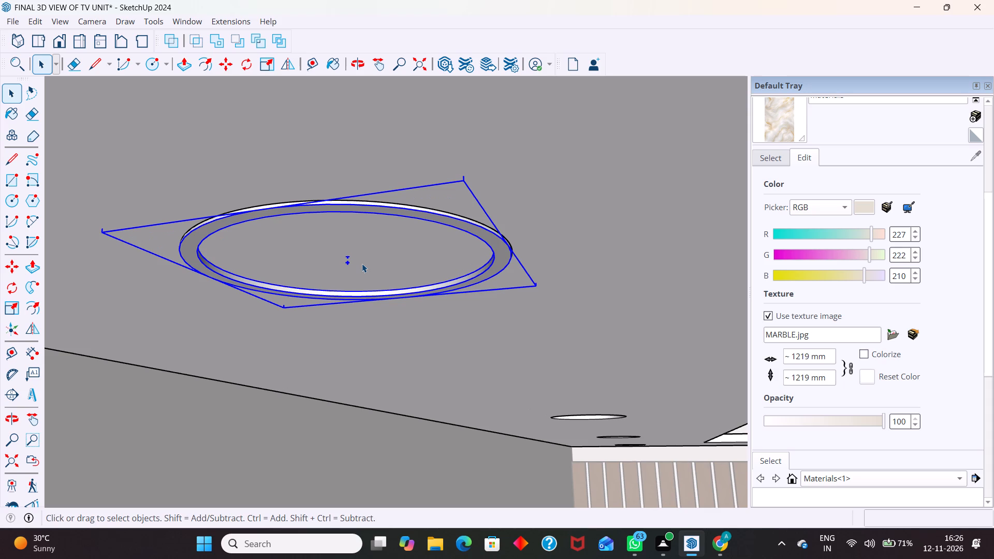
Move the fixture by its centre 5 mm down along the blue axis in the corner hole.
{"action": "key", "text": "m"}
{"action": "left_click", "coordinate": [349, 263]}
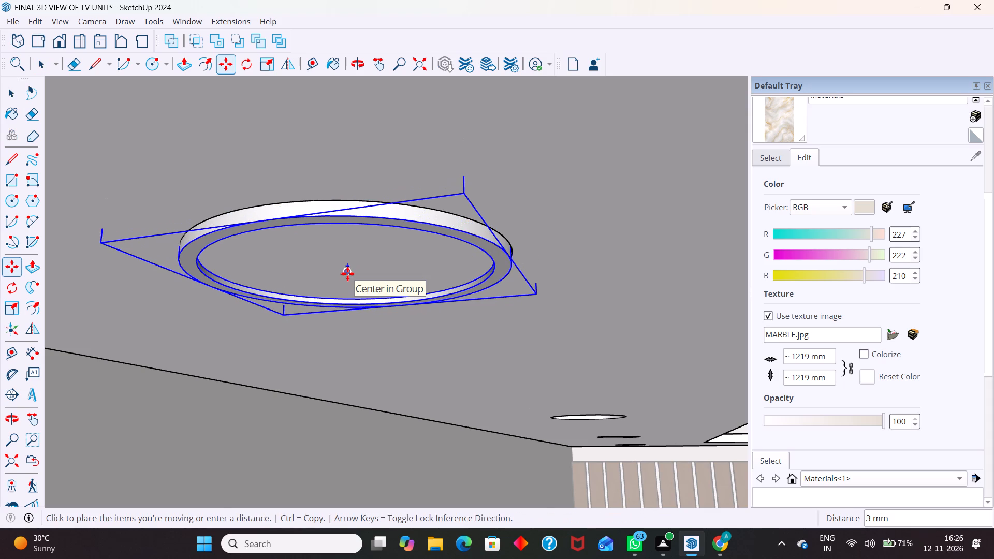
{"action": "key", "text": "Up"}
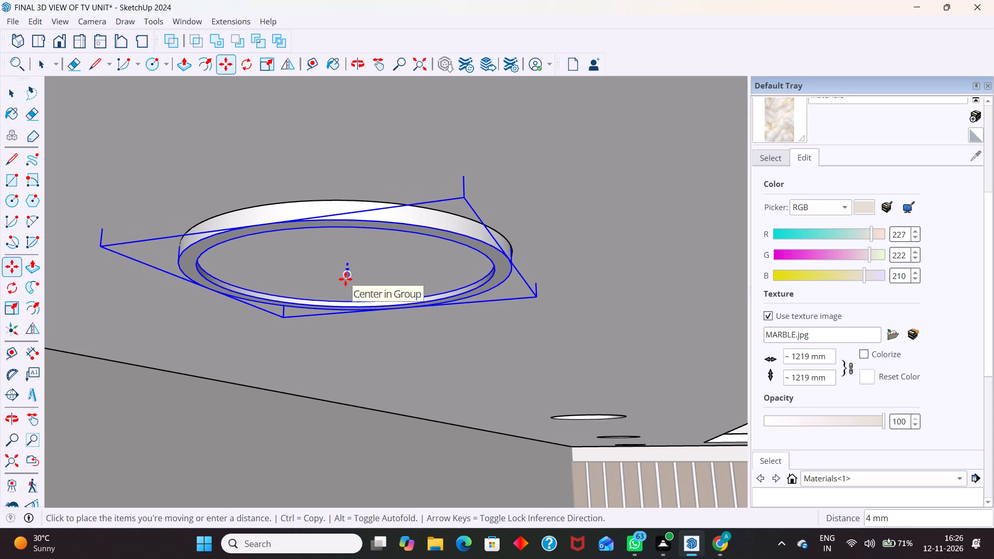
{"action": "key", "text": "5"}
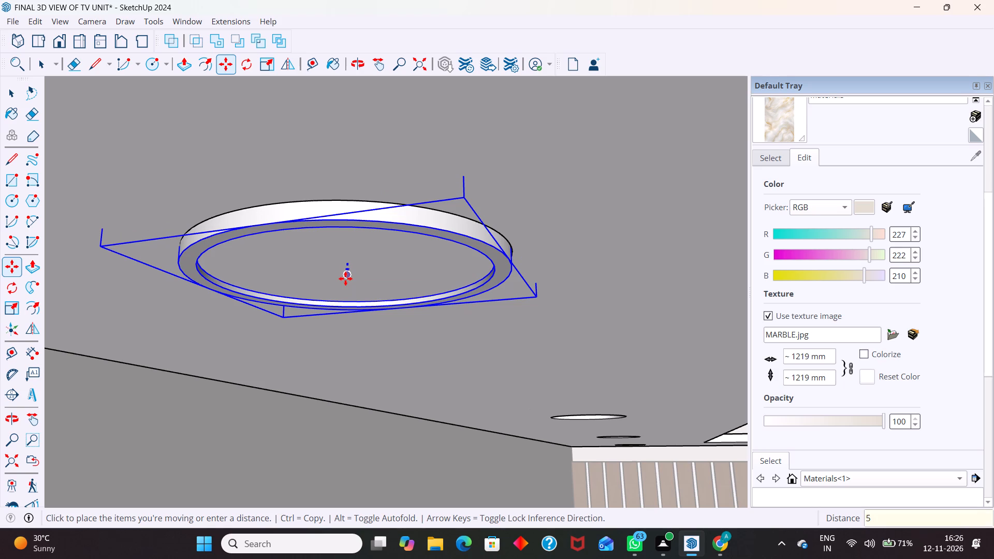
{"action": "key", "text": "Return"}
Examine the fixture's height in the corner hole from above and below the panel.
{"action": "scroll", "coordinate": [343, 220], "scroll_direction": "down", "scroll_amount": 7}
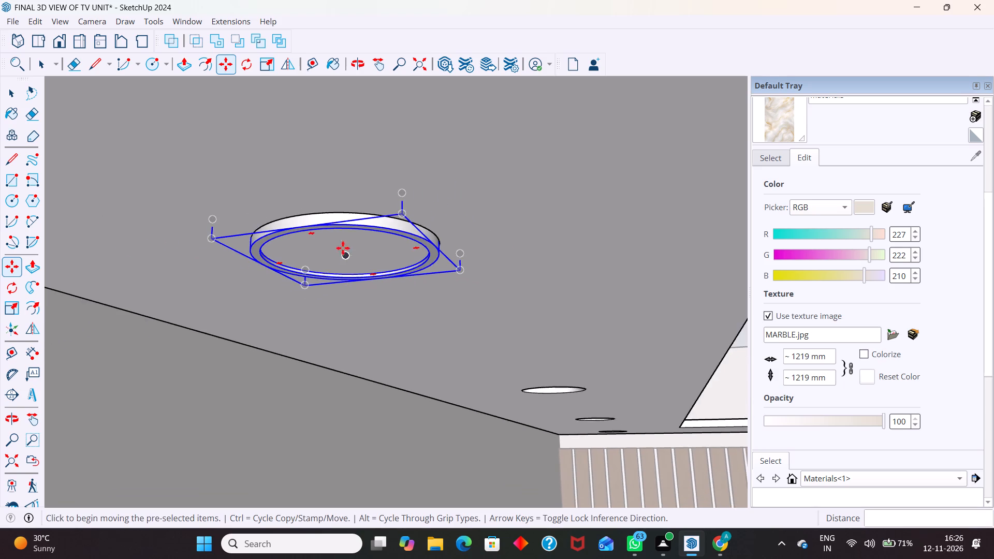
{"action": "middle_click_drag", "start_coordinate": [361, 247], "coordinate": [272, 363]}
{"action": "scroll", "coordinate": [333, 215], "scroll_direction": "down", "scroll_amount": 6}
{"action": "middle_click_drag", "start_coordinate": [376, 203], "coordinate": [342, 342]}
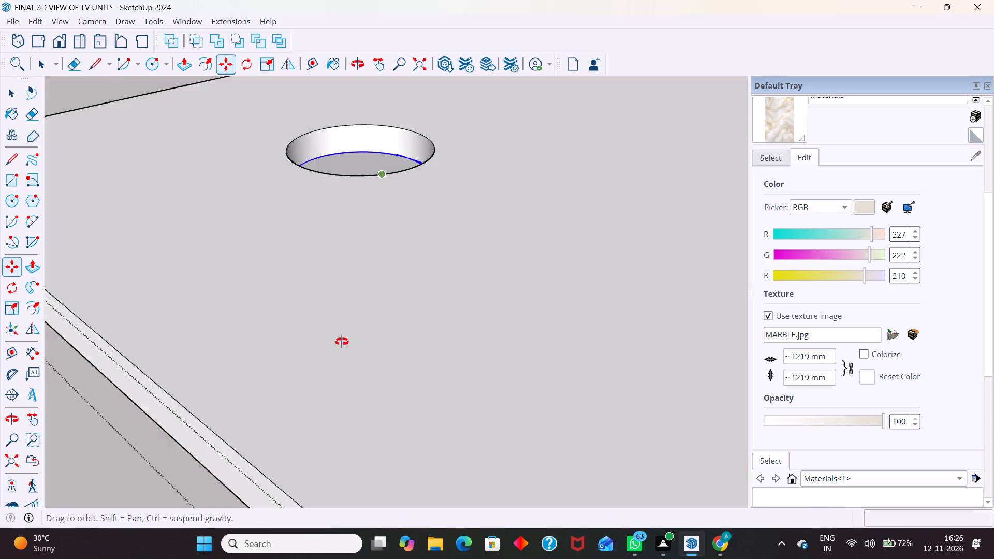
{"action": "middle_click_drag", "start_coordinate": [342, 342], "coordinate": [322, 371]}
{"action": "scroll", "coordinate": [322, 282], "scroll_direction": "down", "scroll_amount": 6}
{"action": "middle_click_drag", "start_coordinate": [251, 320], "coordinate": [510, 166]}
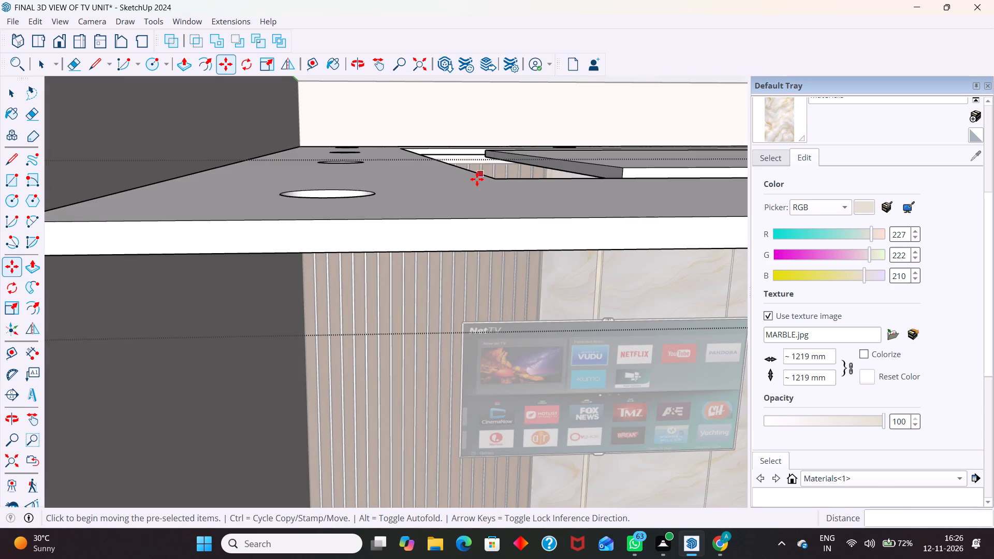
{"action": "scroll", "coordinate": [469, 216], "scroll_direction": "down", "scroll_amount": 5}
{"action": "middle_click_drag", "start_coordinate": [427, 257], "coordinate": [401, 83]}
Move the fixture by its centre about 4 mm back up along the blue axis into the corner hole.
{"action": "scroll", "coordinate": [407, 359], "scroll_direction": "up", "scroll_amount": 9}
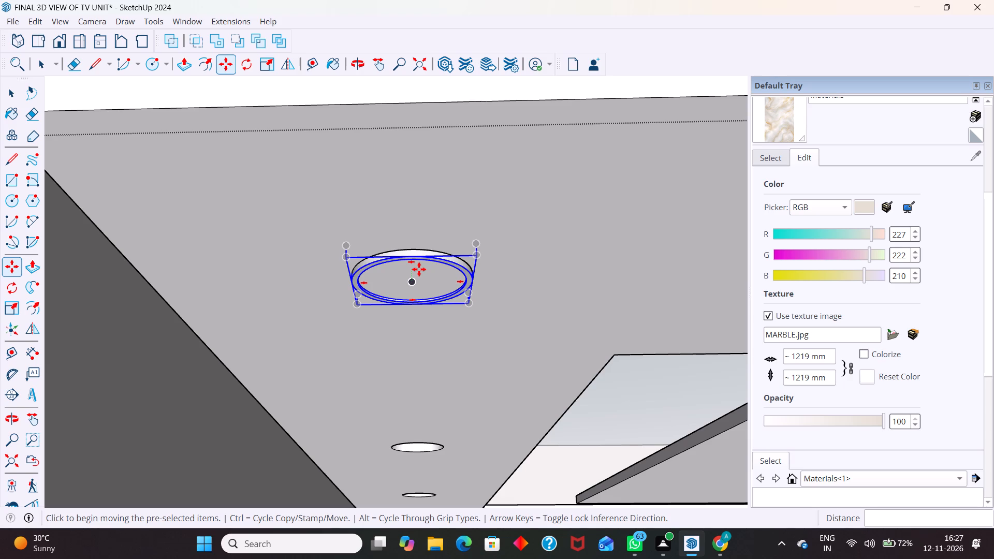
{"action": "scroll", "coordinate": [415, 290], "scroll_direction": "up", "scroll_amount": 4}
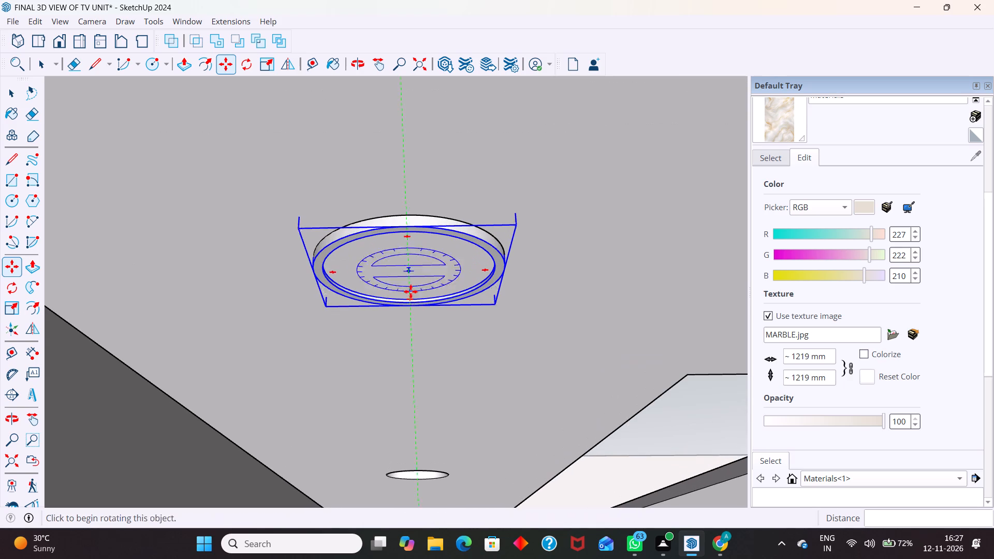
{"action": "left_click", "coordinate": [407, 271]}
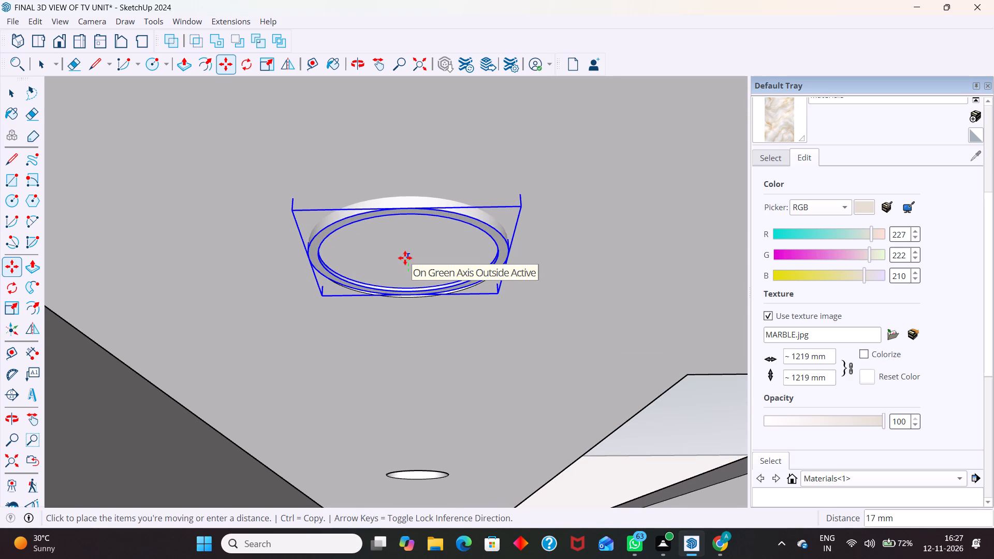
{"action": "key", "text": "Up"}
{"action": "scroll", "coordinate": [402, 266], "scroll_direction": "down", "scroll_amount": 3}
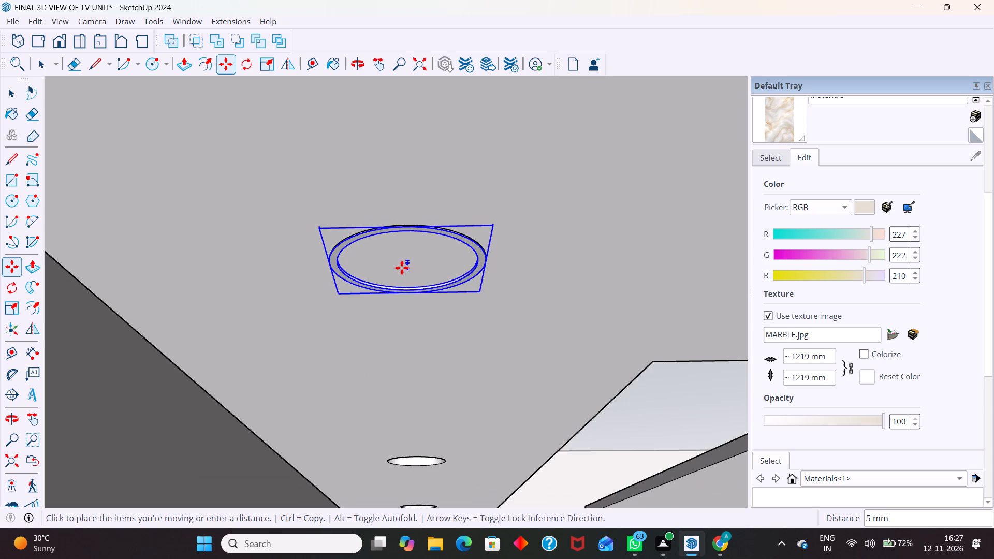
{"action": "scroll", "coordinate": [402, 266], "scroll_direction": "up", "scroll_amount": 8}
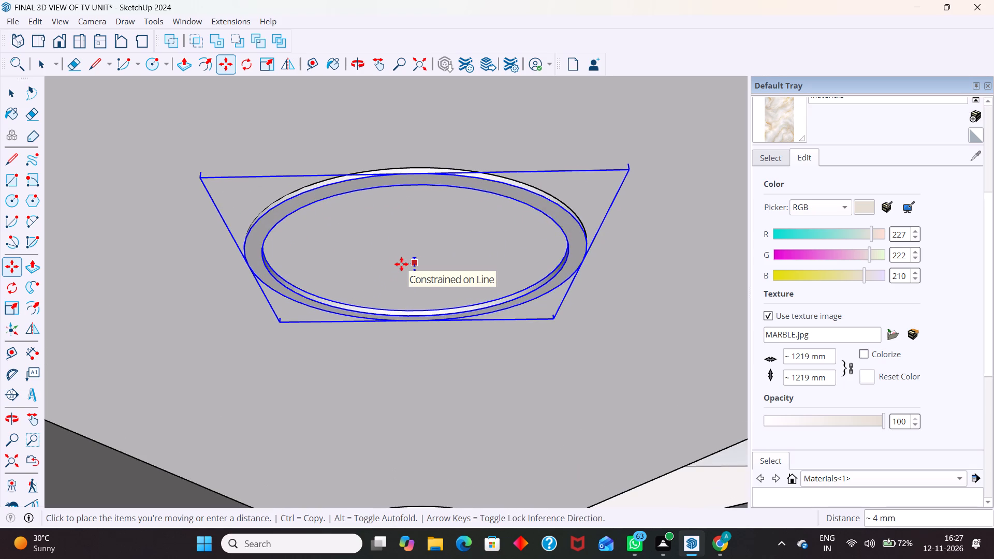
{"action": "left_click", "coordinate": [402, 265]}
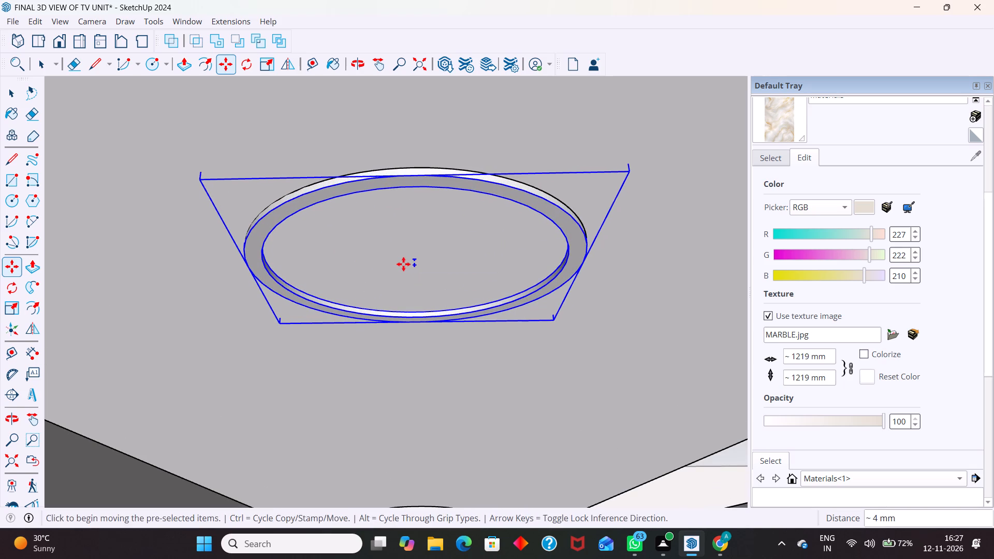
{"action": "key", "text": "space"}
Copy the fixture about 3025 mm along the red axis into the corner hole at the other end of the row.
{"action": "scroll", "coordinate": [403, 264], "scroll_direction": "down", "scroll_amount": 7}
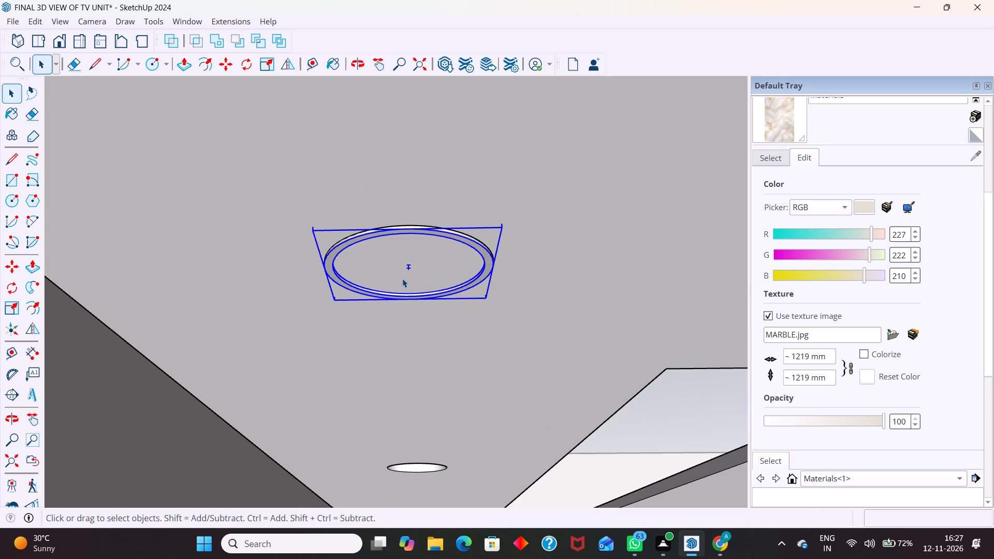
{"action": "scroll", "coordinate": [387, 304], "scroll_direction": "down", "scroll_amount": 9}
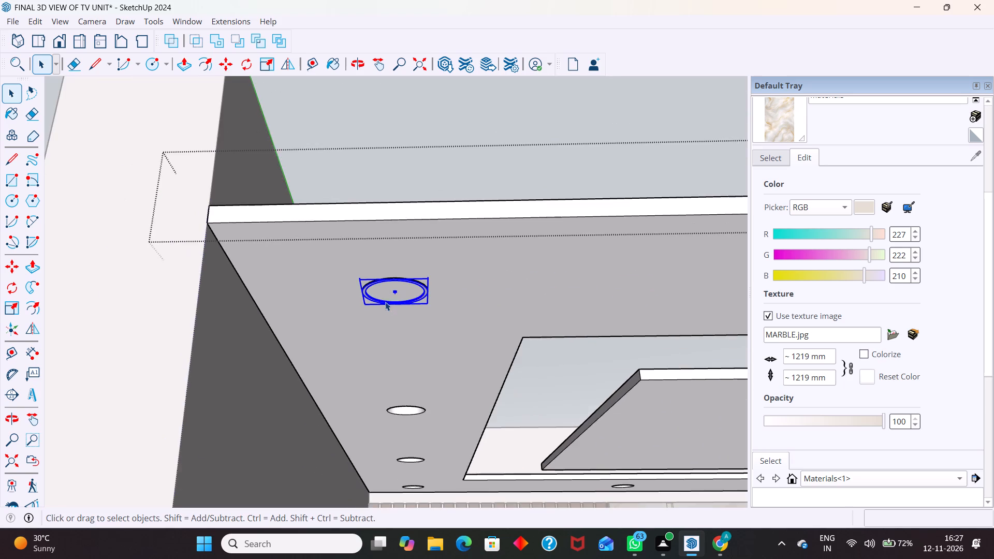
{"action": "middle_click_drag", "start_coordinate": [370, 273], "coordinate": [350, 322]}
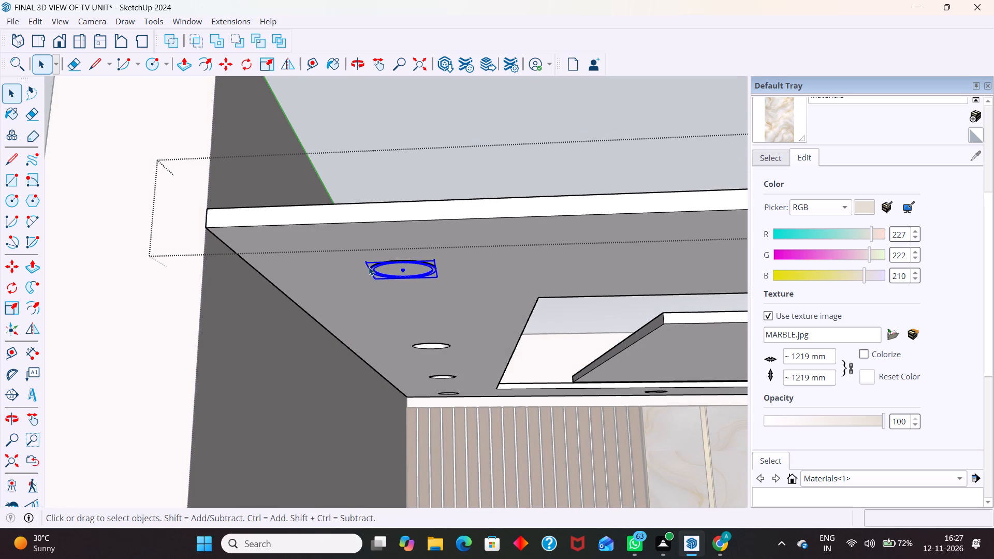
{"action": "middle_click_drag", "start_coordinate": [286, 218], "coordinate": [281, 88]}
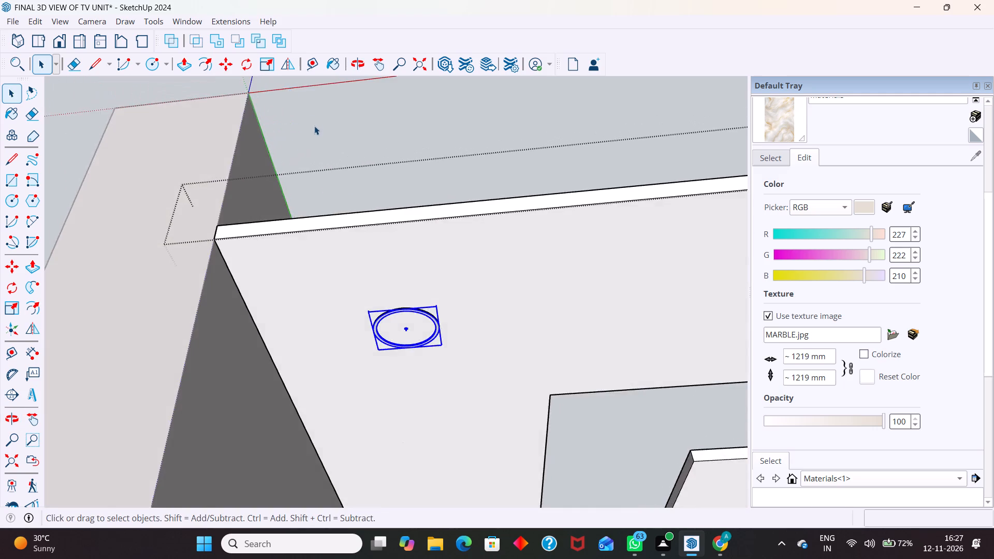
{"action": "scroll", "coordinate": [311, 154], "scroll_direction": "down", "scroll_amount": 6}
{"action": "scroll", "coordinate": [293, 205], "scroll_direction": "down", "scroll_amount": 5}
{"action": "scroll", "coordinate": [313, 258], "scroll_direction": "down", "scroll_amount": 6}
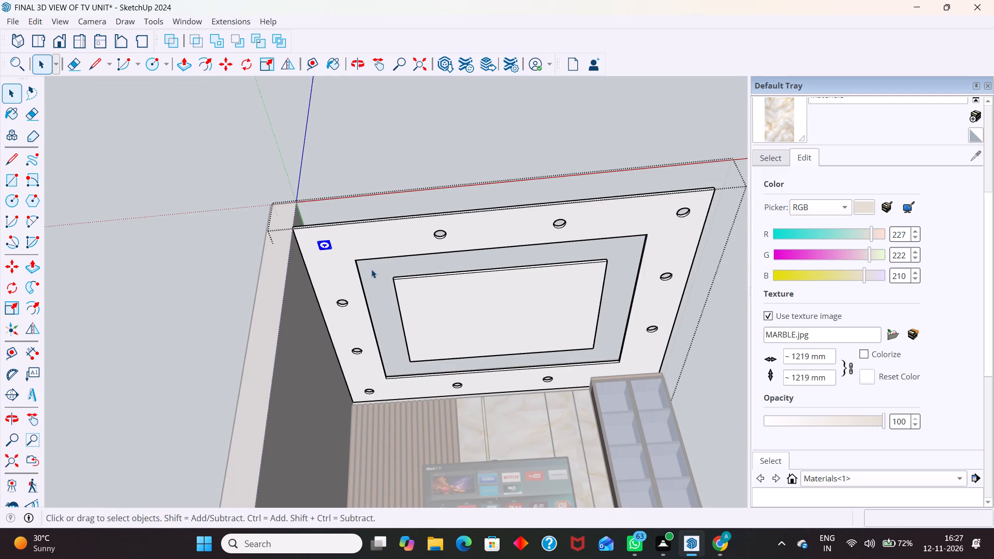
{"action": "key", "text": "m"}
{"action": "scroll", "coordinate": [370, 269], "scroll_direction": "up", "scroll_amount": 4}
{"action": "left_click", "coordinate": [354, 259]}
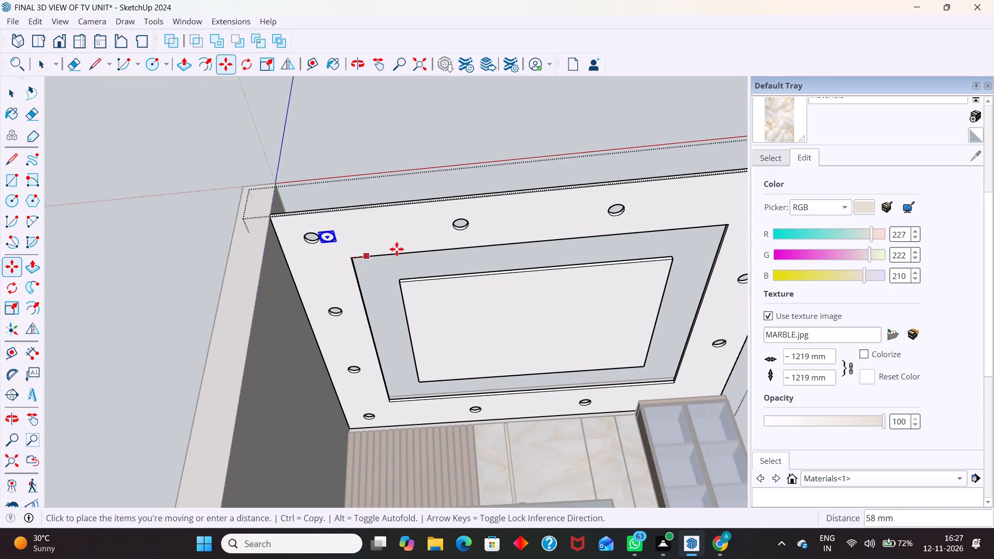
{"action": "key", "text": "Right"}
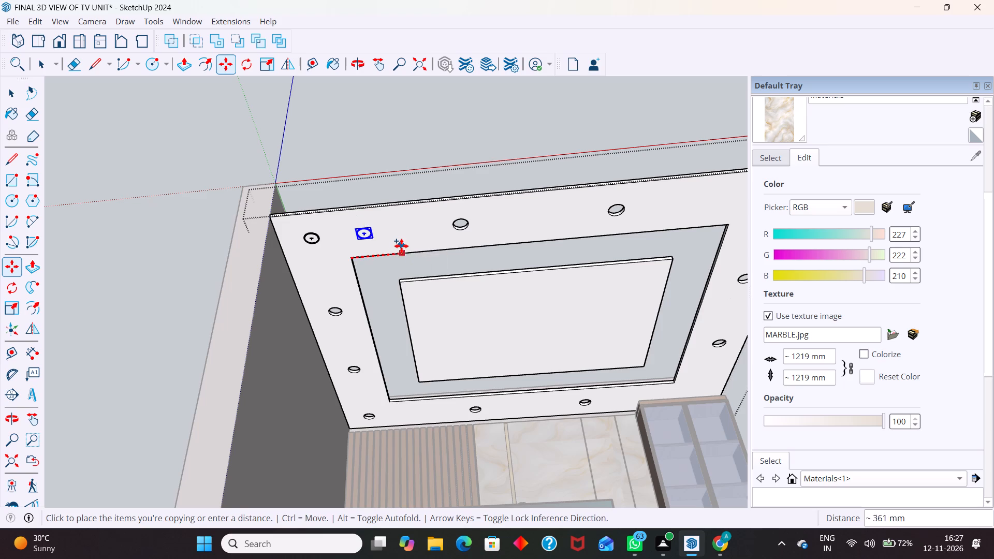
{"action": "scroll", "coordinate": [435, 251], "scroll_direction": "down", "scroll_amount": 7}
{"action": "scroll", "coordinate": [609, 238], "scroll_direction": "up", "scroll_amount": 3}
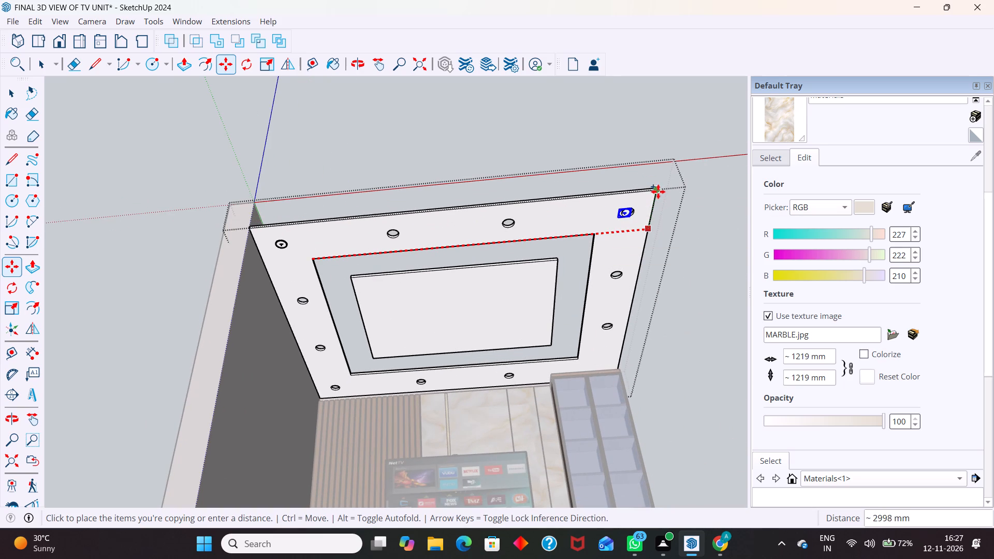
{"action": "scroll", "coordinate": [649, 235], "scroll_direction": "up", "scroll_amount": 10}
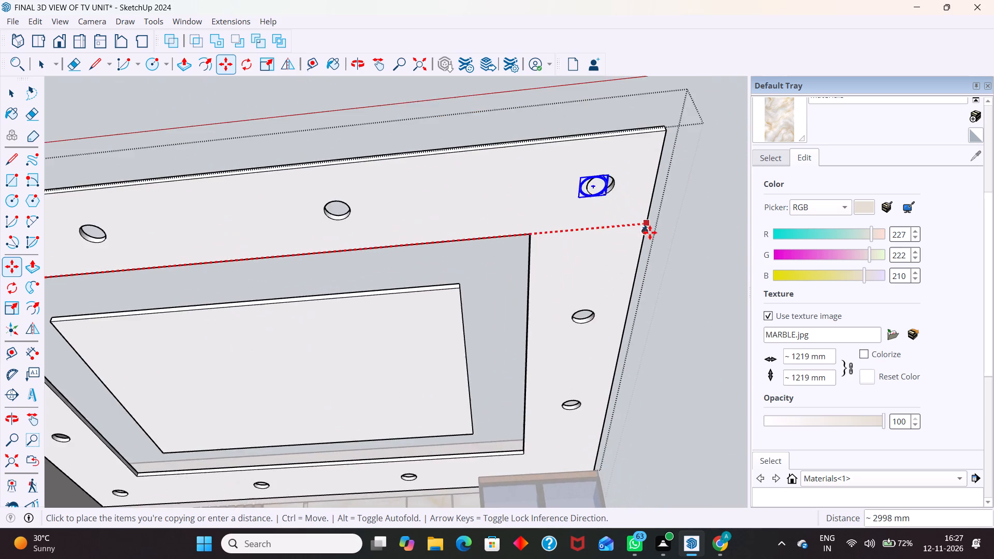
{"action": "scroll", "coordinate": [650, 232], "scroll_direction": "up", "scroll_amount": 4}
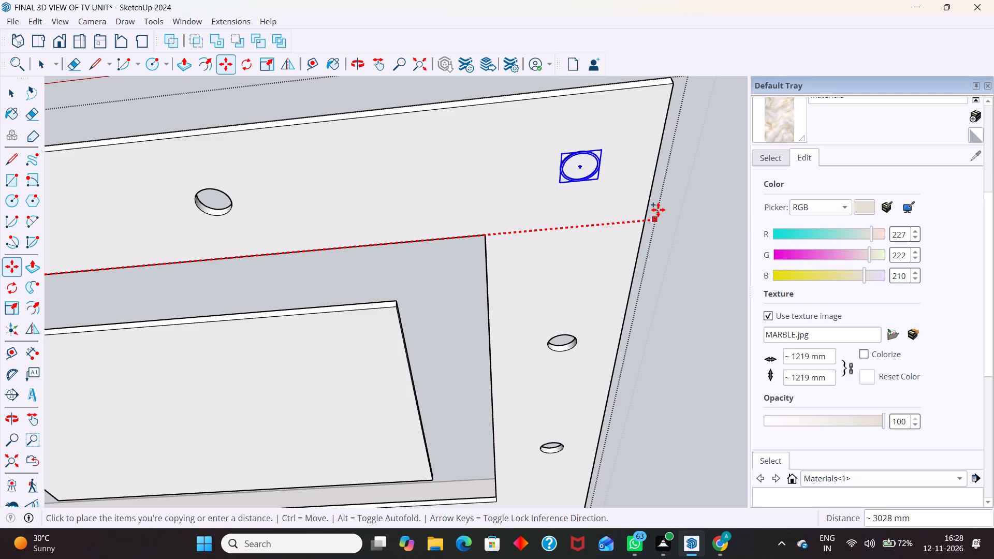
{"action": "left_click", "coordinate": [657, 209]}
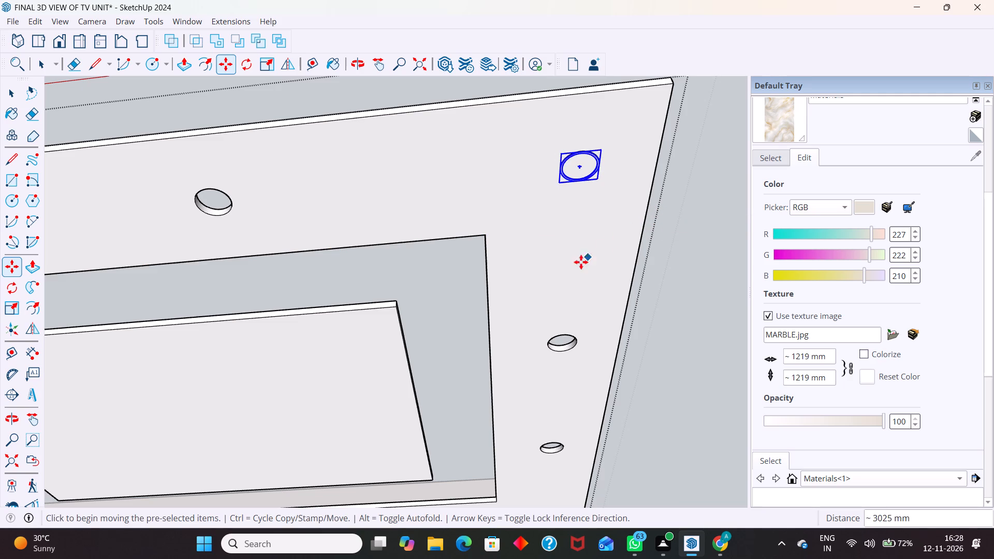
Divide the copy distance by 3 to place fixtures in the two holes between the corner ones.
{"action": "scroll", "coordinate": [612, 203], "scroll_direction": "down", "scroll_amount": 5}
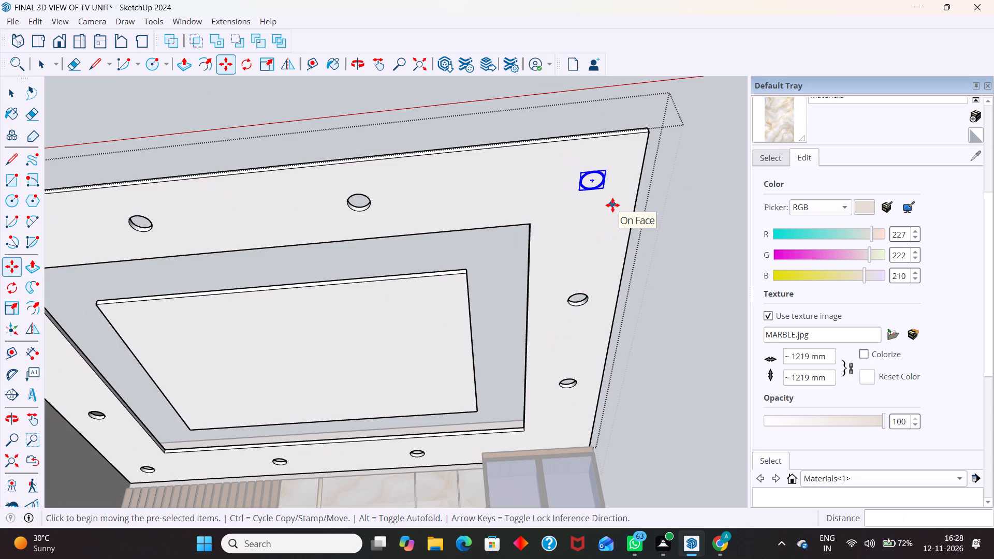
{"action": "scroll", "coordinate": [598, 195], "scroll_direction": "down", "scroll_amount": 5}
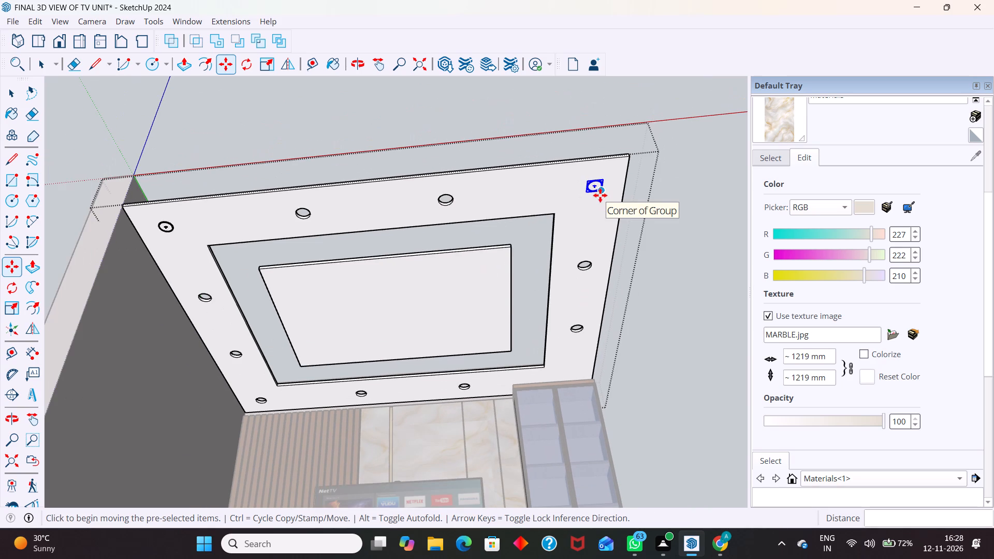
{"action": "key", "text": "slash"}
{"action": "key", "text": "3"}
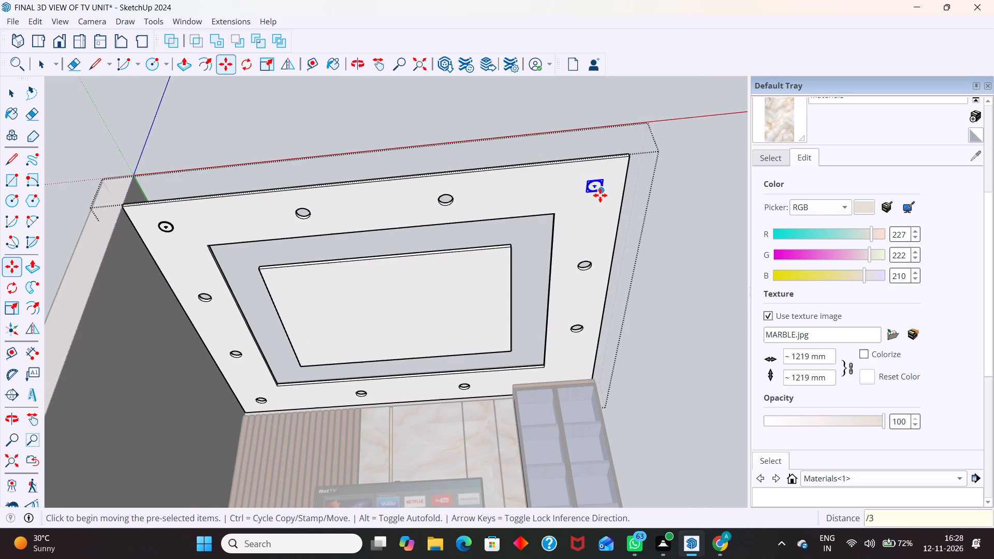
{"action": "key", "text": "Return"}
{"action": "key", "text": "space"}
{"action": "scroll", "coordinate": [582, 200], "scroll_direction": "down", "scroll_amount": 5}
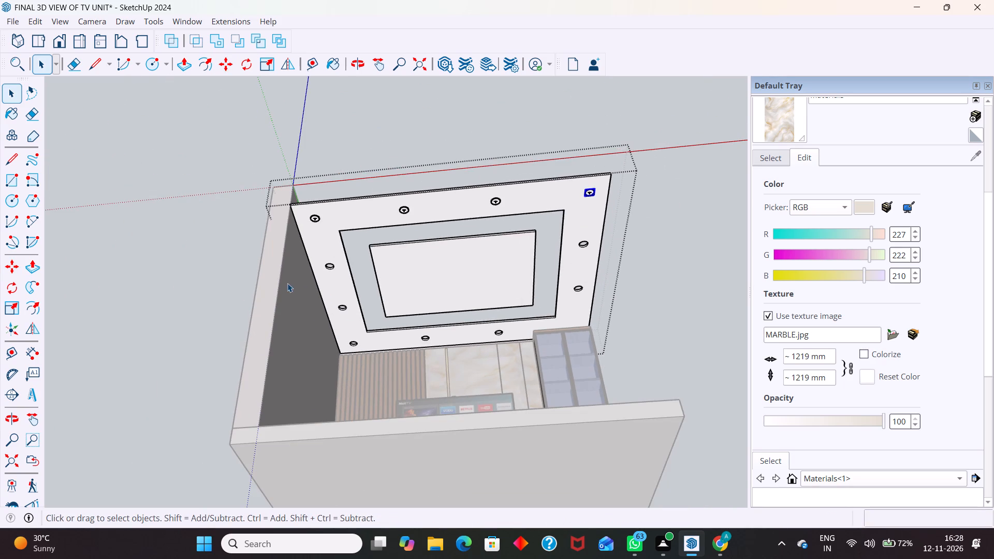
Examine the row of fixtures in the ceiling panel's holes from several angles.
{"action": "middle_click_drag", "start_coordinate": [274, 251], "coordinate": [281, 192]}
{"action": "middle_click_drag", "start_coordinate": [536, 317], "coordinate": [516, 356]}
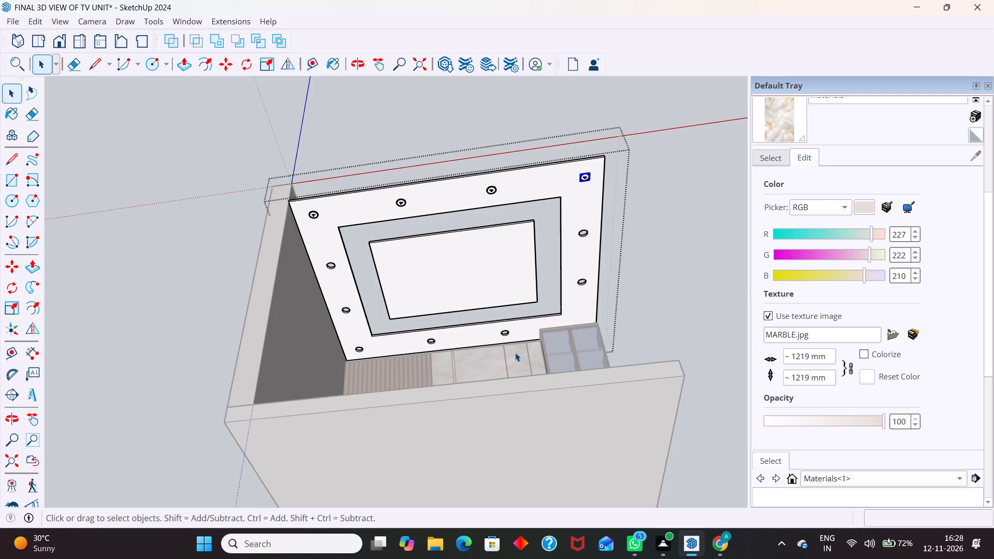
{"action": "scroll", "coordinate": [553, 317], "scroll_direction": "up", "scroll_amount": 5}
{"action": "middle_click_drag", "start_coordinate": [595, 362], "coordinate": [571, 435]}
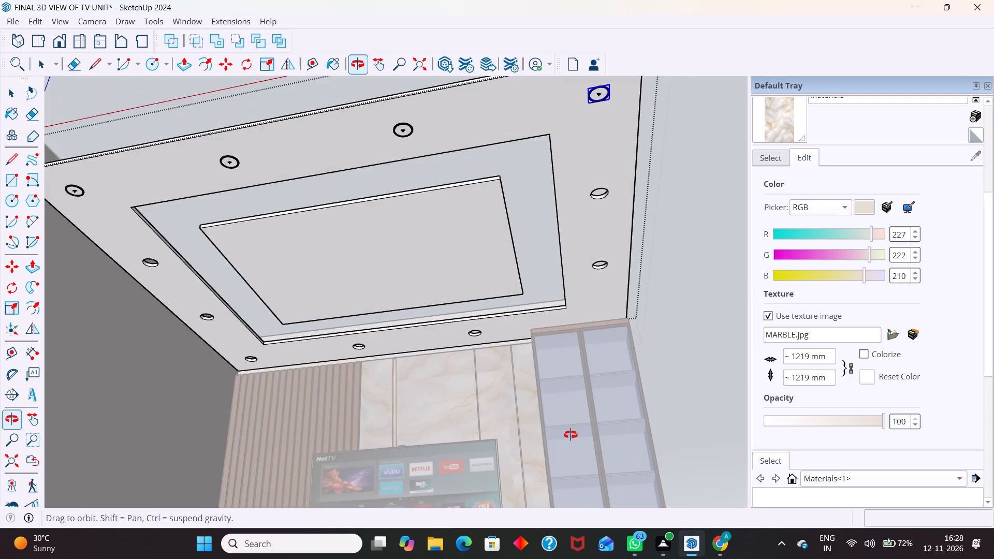
{"action": "middle_click_drag", "start_coordinate": [571, 435], "coordinate": [569, 437]}
{"action": "scroll", "coordinate": [575, 443], "scroll_direction": "down", "scroll_amount": 6}
{"action": "middle_click_drag", "start_coordinate": [311, 322], "coordinate": [393, 251]}
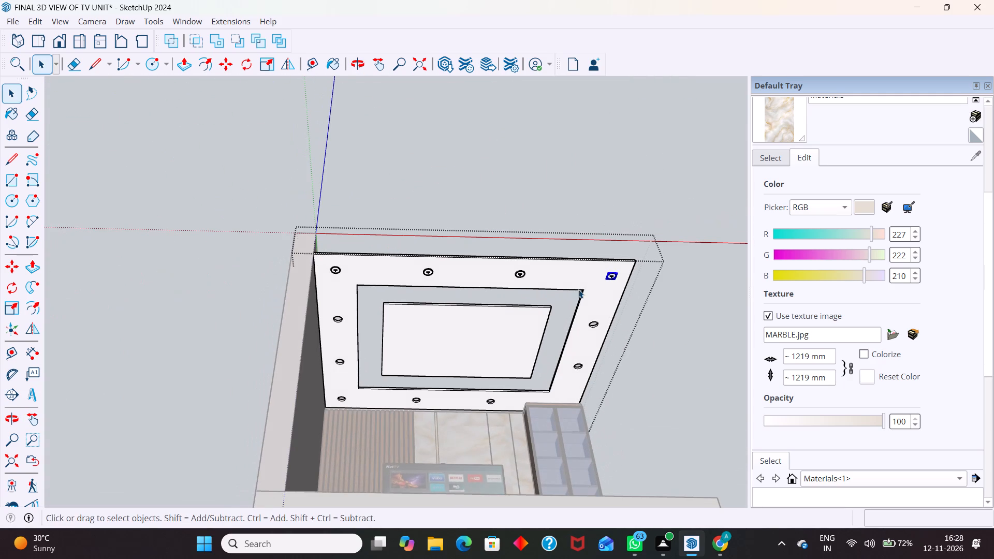
{"action": "scroll", "coordinate": [636, 286], "scroll_direction": "up", "scroll_amount": 4}
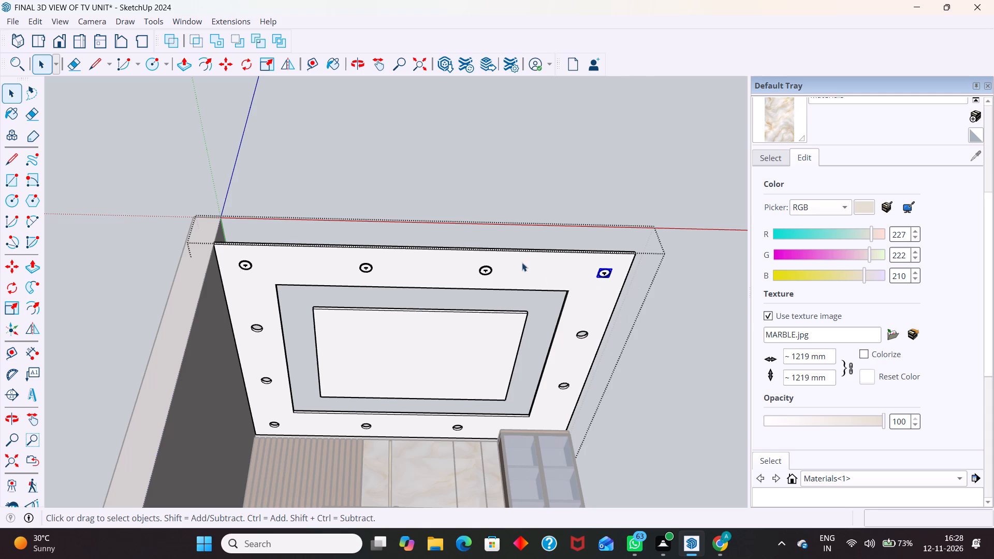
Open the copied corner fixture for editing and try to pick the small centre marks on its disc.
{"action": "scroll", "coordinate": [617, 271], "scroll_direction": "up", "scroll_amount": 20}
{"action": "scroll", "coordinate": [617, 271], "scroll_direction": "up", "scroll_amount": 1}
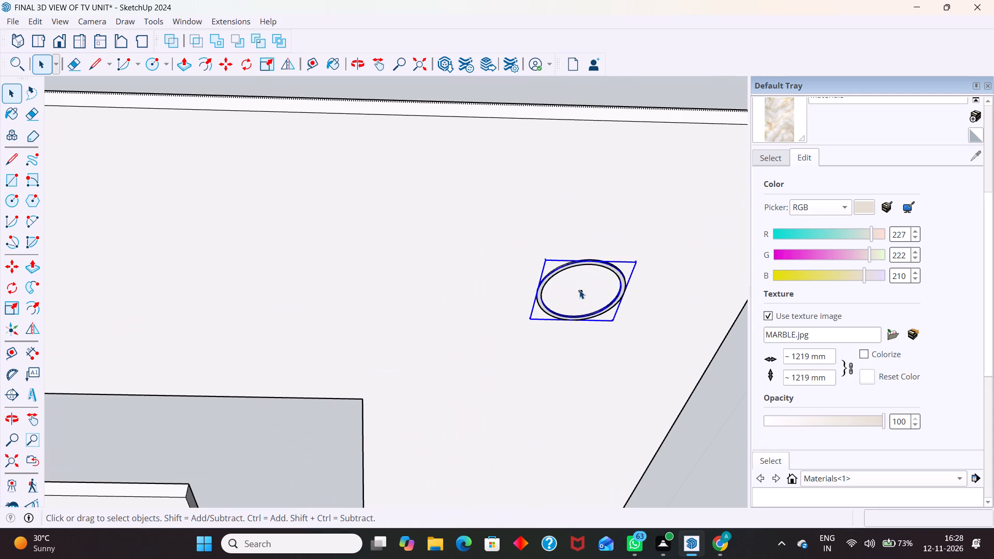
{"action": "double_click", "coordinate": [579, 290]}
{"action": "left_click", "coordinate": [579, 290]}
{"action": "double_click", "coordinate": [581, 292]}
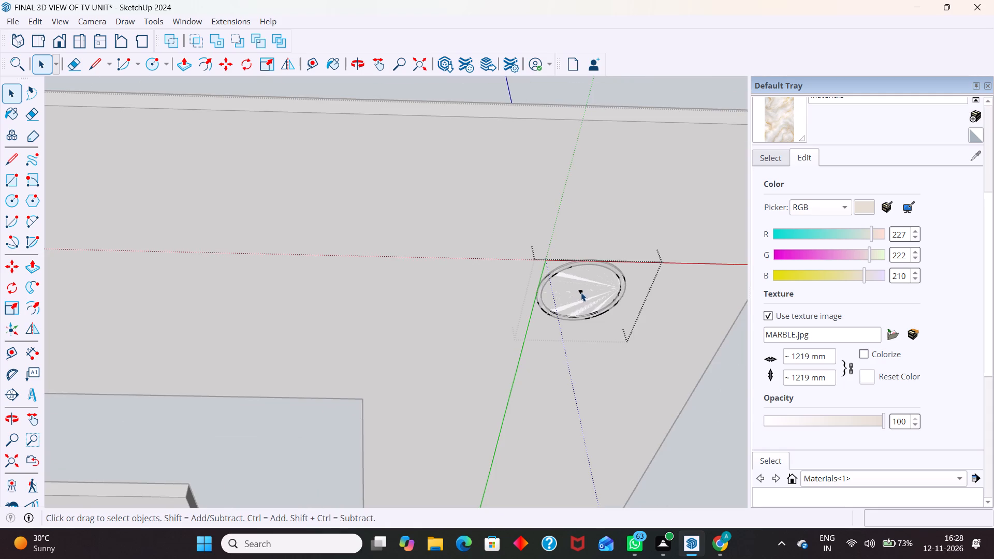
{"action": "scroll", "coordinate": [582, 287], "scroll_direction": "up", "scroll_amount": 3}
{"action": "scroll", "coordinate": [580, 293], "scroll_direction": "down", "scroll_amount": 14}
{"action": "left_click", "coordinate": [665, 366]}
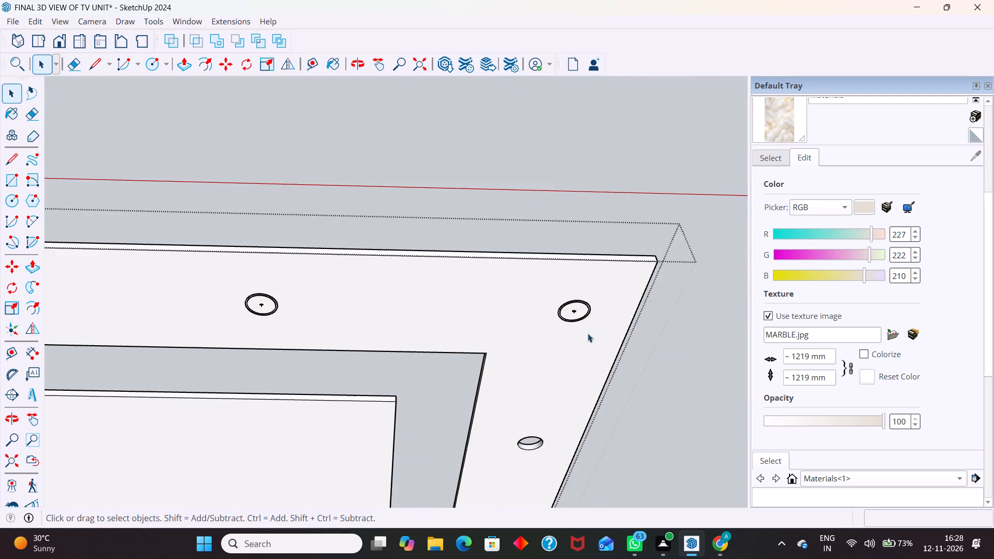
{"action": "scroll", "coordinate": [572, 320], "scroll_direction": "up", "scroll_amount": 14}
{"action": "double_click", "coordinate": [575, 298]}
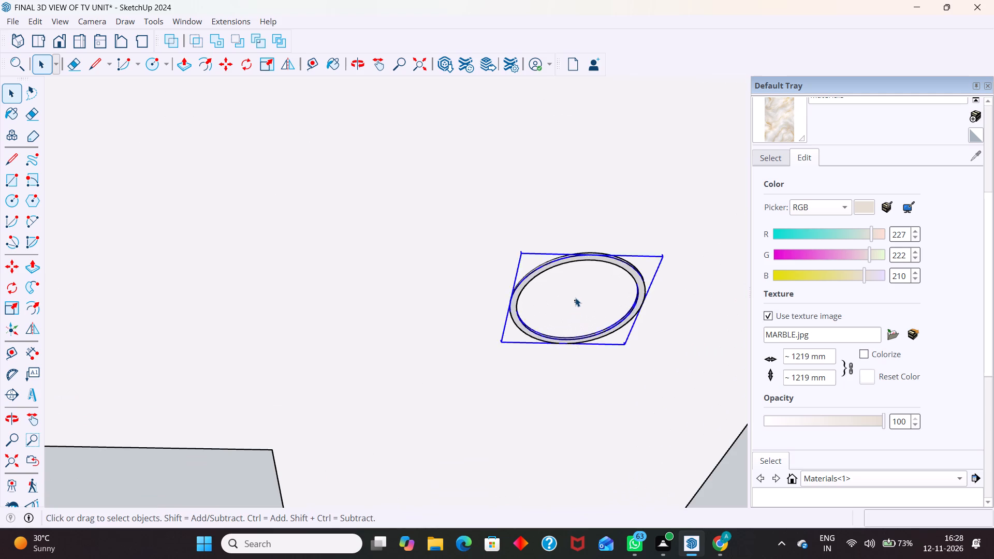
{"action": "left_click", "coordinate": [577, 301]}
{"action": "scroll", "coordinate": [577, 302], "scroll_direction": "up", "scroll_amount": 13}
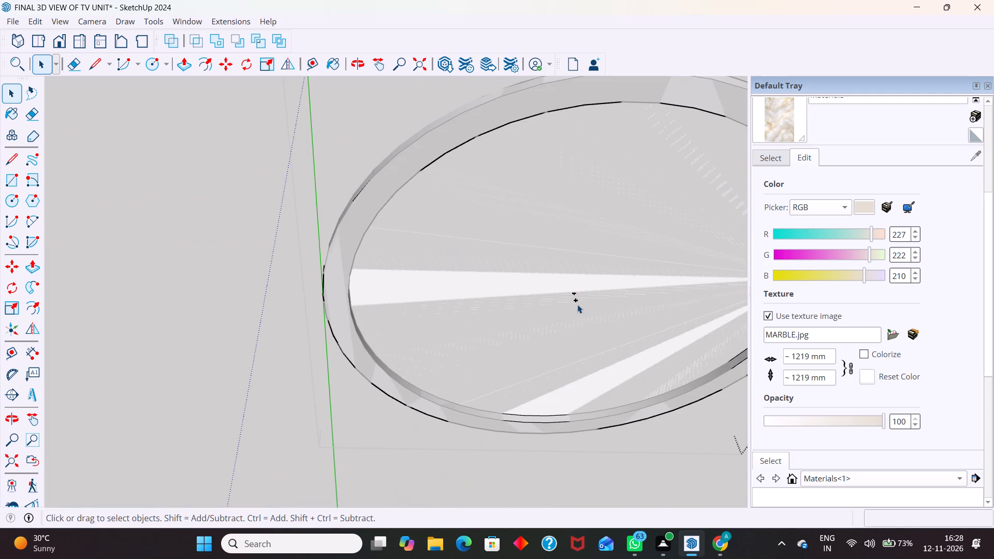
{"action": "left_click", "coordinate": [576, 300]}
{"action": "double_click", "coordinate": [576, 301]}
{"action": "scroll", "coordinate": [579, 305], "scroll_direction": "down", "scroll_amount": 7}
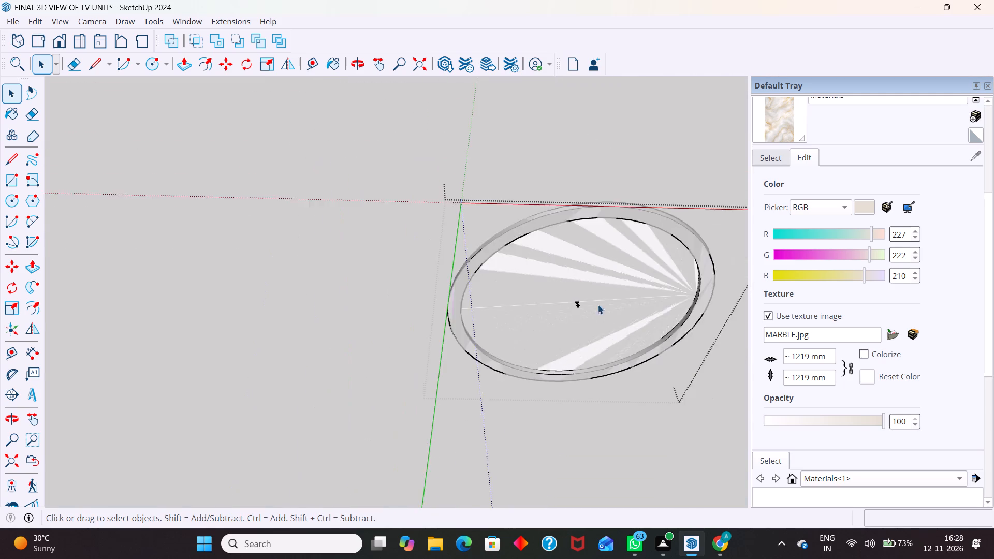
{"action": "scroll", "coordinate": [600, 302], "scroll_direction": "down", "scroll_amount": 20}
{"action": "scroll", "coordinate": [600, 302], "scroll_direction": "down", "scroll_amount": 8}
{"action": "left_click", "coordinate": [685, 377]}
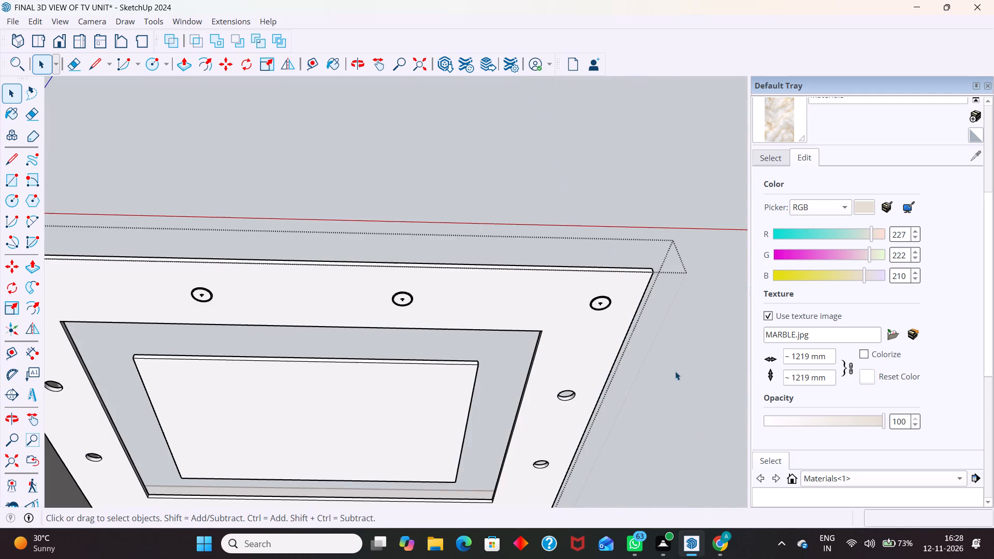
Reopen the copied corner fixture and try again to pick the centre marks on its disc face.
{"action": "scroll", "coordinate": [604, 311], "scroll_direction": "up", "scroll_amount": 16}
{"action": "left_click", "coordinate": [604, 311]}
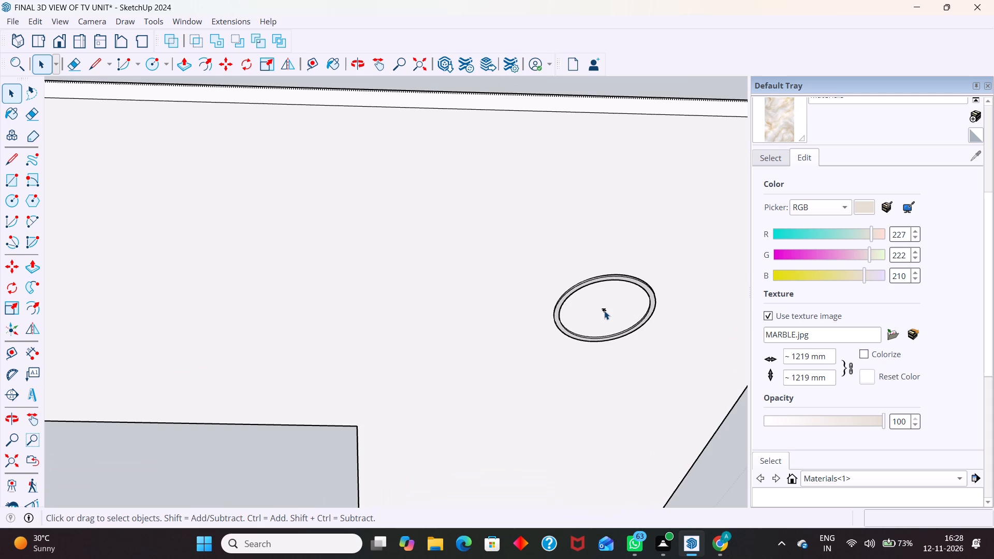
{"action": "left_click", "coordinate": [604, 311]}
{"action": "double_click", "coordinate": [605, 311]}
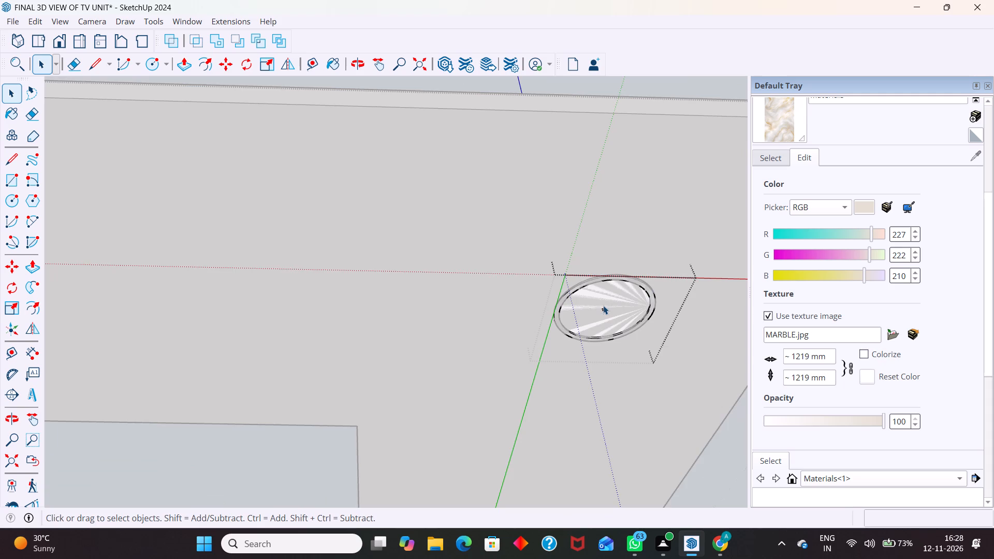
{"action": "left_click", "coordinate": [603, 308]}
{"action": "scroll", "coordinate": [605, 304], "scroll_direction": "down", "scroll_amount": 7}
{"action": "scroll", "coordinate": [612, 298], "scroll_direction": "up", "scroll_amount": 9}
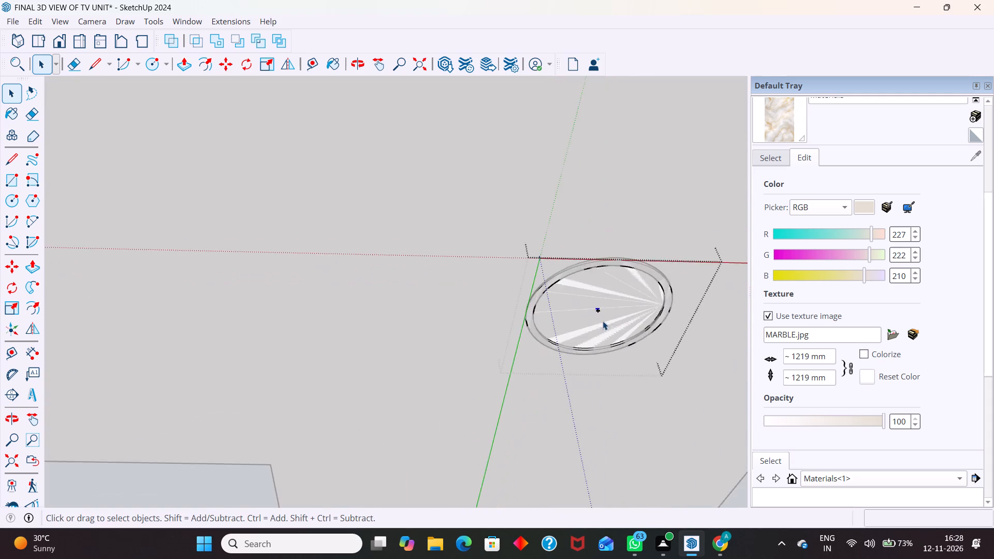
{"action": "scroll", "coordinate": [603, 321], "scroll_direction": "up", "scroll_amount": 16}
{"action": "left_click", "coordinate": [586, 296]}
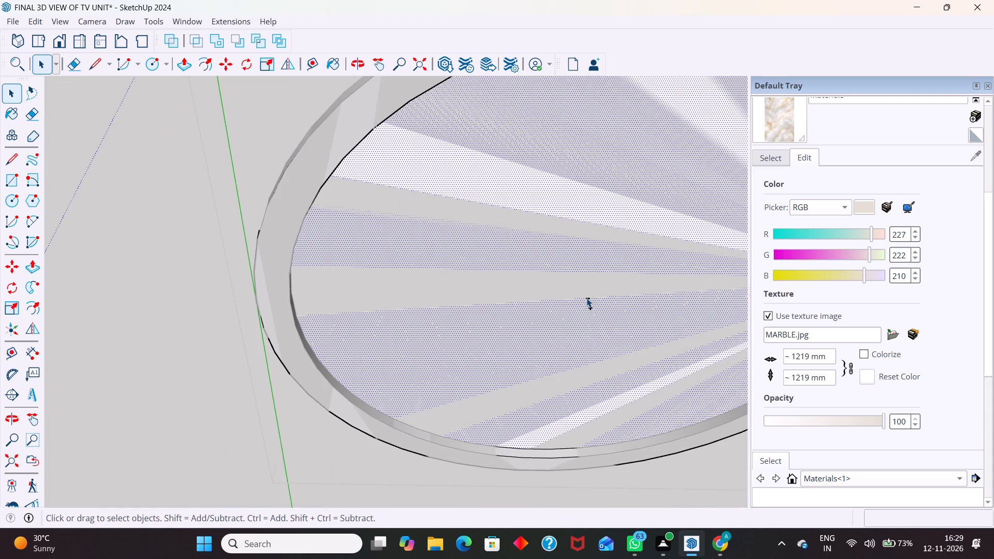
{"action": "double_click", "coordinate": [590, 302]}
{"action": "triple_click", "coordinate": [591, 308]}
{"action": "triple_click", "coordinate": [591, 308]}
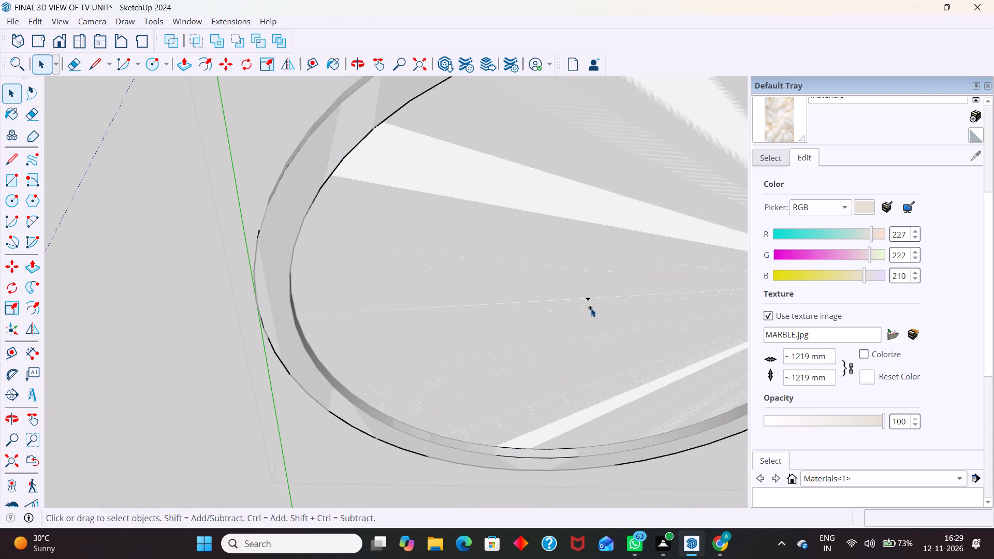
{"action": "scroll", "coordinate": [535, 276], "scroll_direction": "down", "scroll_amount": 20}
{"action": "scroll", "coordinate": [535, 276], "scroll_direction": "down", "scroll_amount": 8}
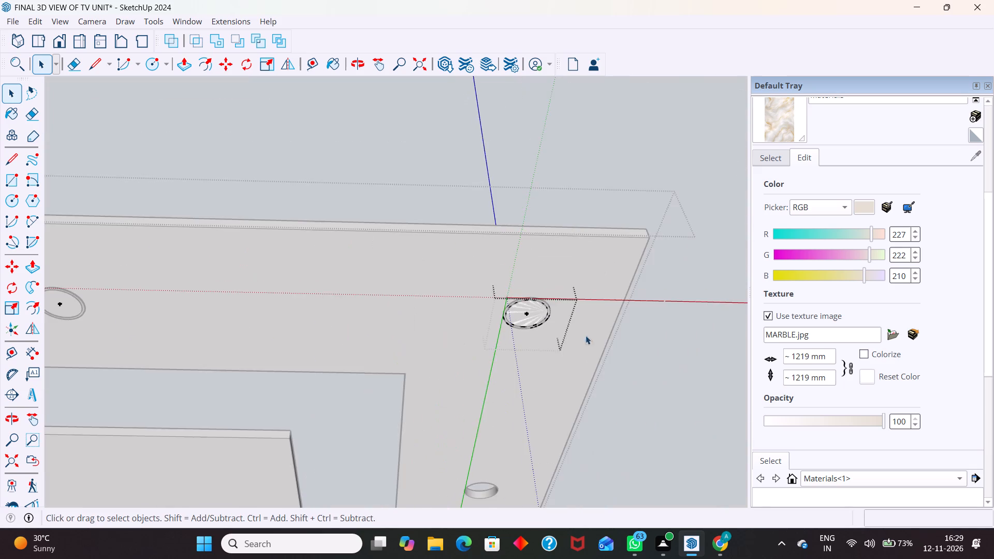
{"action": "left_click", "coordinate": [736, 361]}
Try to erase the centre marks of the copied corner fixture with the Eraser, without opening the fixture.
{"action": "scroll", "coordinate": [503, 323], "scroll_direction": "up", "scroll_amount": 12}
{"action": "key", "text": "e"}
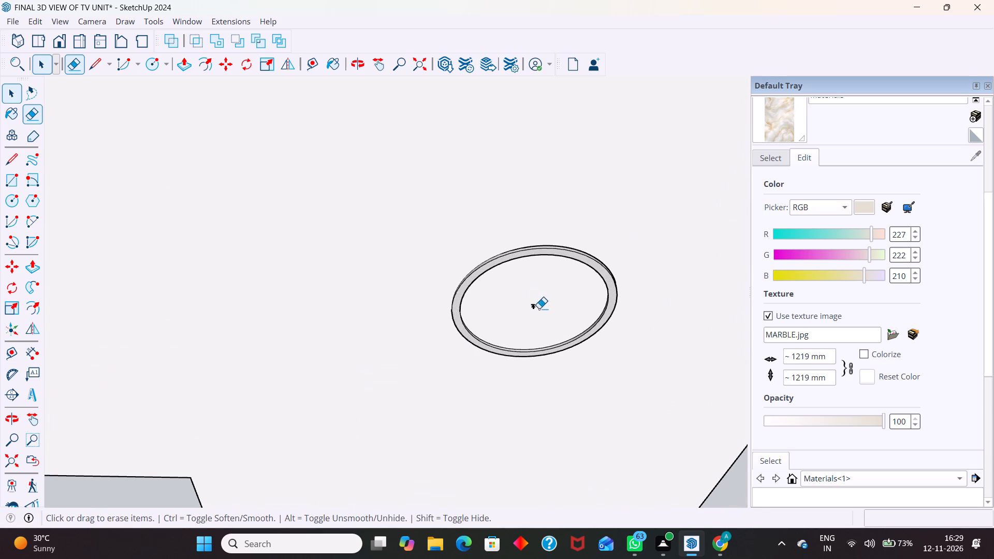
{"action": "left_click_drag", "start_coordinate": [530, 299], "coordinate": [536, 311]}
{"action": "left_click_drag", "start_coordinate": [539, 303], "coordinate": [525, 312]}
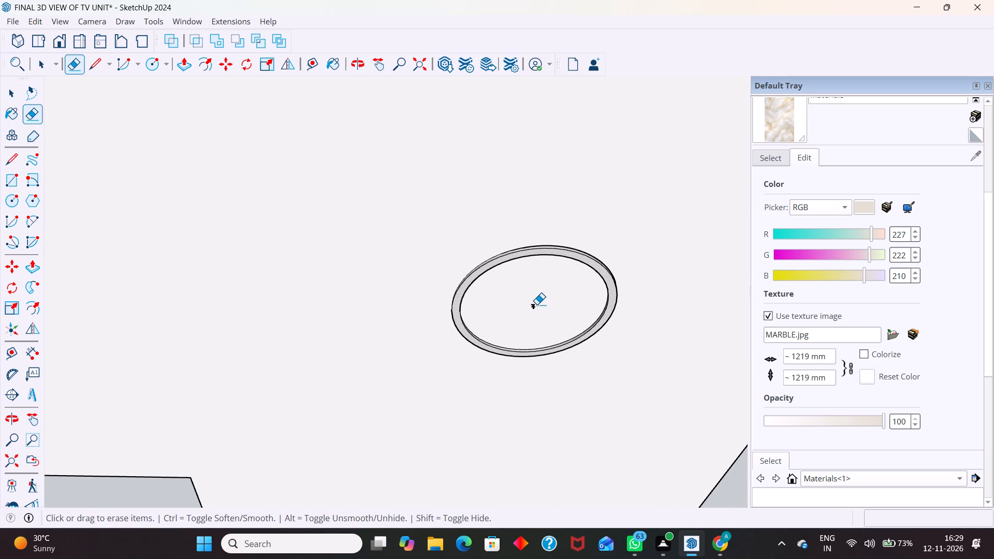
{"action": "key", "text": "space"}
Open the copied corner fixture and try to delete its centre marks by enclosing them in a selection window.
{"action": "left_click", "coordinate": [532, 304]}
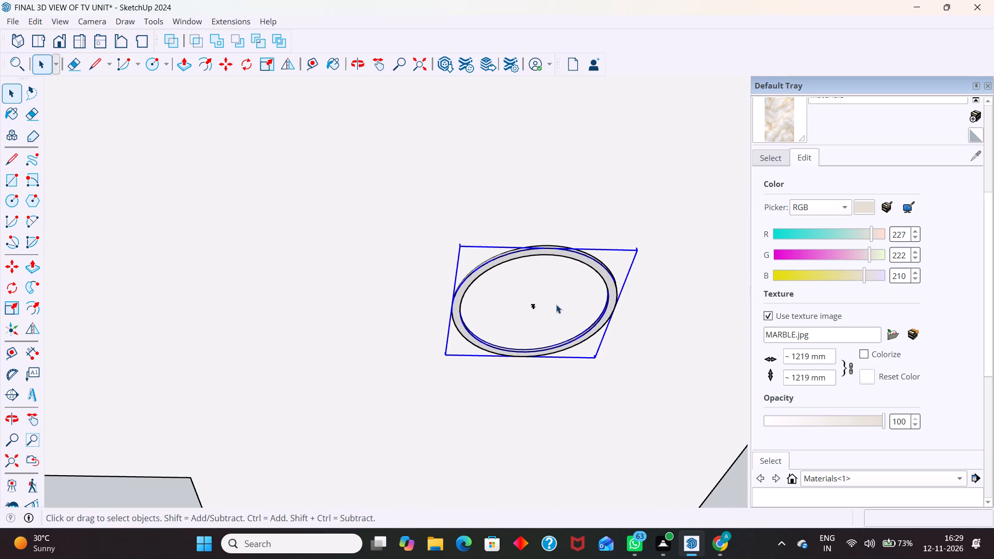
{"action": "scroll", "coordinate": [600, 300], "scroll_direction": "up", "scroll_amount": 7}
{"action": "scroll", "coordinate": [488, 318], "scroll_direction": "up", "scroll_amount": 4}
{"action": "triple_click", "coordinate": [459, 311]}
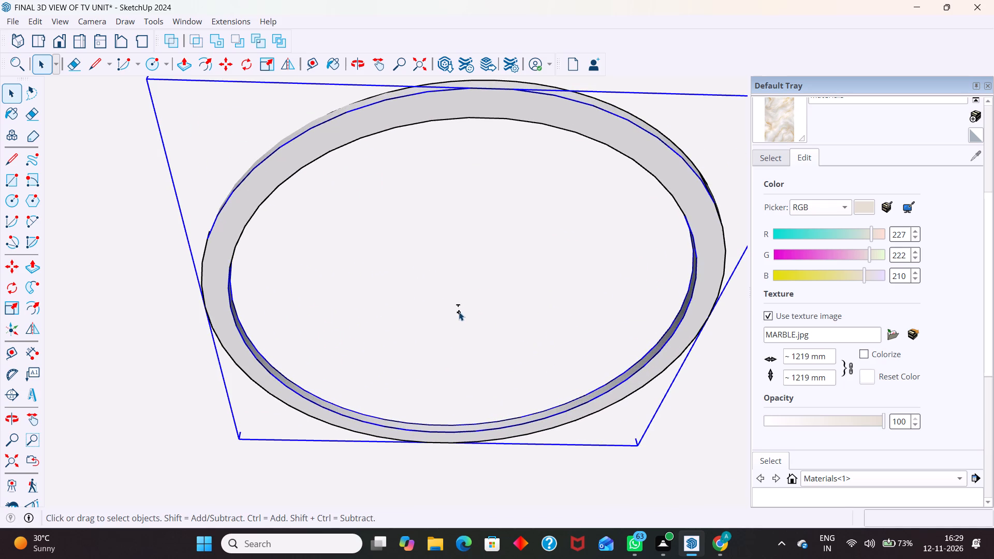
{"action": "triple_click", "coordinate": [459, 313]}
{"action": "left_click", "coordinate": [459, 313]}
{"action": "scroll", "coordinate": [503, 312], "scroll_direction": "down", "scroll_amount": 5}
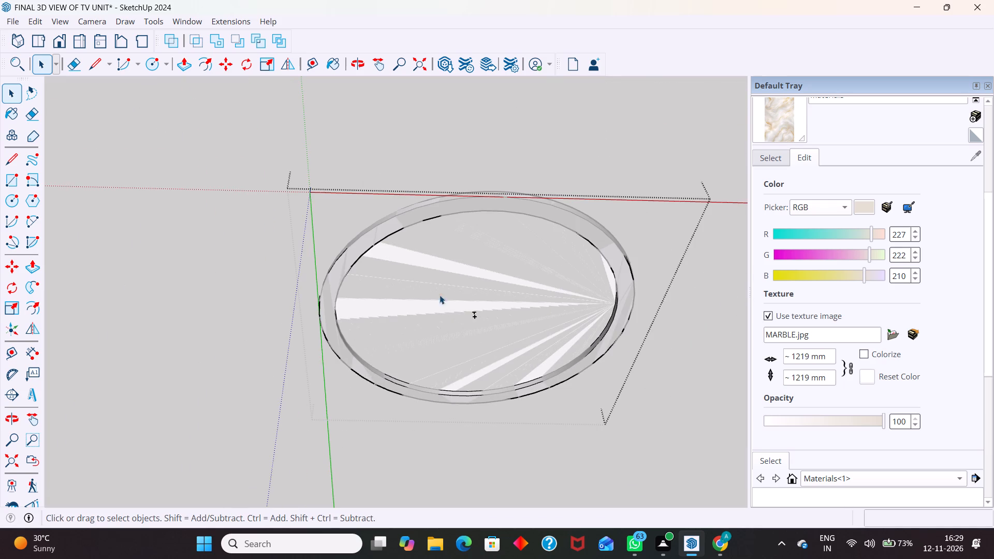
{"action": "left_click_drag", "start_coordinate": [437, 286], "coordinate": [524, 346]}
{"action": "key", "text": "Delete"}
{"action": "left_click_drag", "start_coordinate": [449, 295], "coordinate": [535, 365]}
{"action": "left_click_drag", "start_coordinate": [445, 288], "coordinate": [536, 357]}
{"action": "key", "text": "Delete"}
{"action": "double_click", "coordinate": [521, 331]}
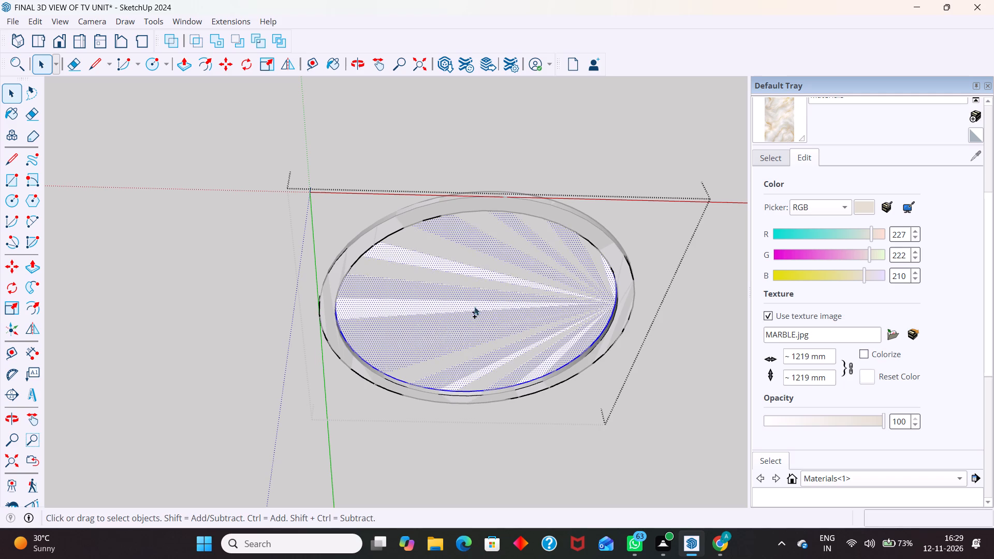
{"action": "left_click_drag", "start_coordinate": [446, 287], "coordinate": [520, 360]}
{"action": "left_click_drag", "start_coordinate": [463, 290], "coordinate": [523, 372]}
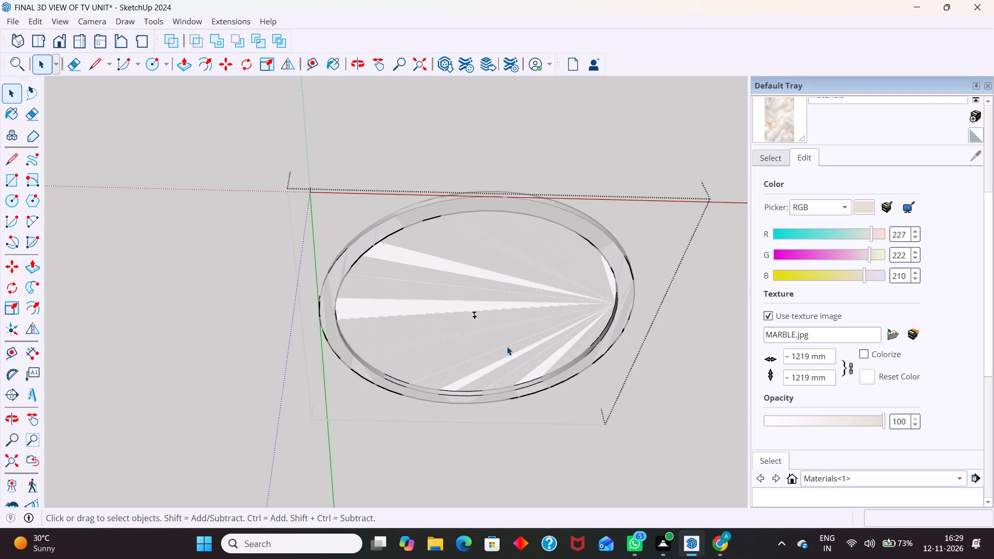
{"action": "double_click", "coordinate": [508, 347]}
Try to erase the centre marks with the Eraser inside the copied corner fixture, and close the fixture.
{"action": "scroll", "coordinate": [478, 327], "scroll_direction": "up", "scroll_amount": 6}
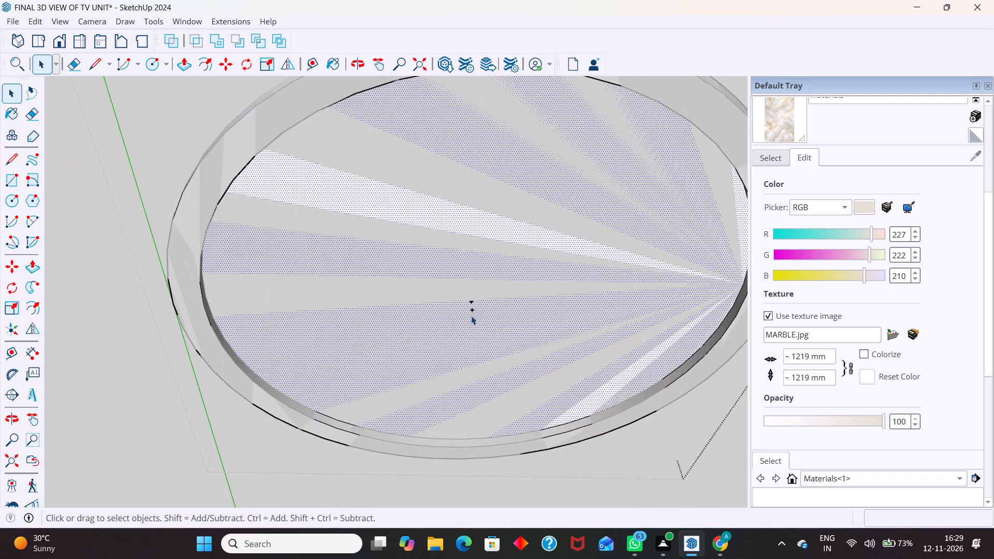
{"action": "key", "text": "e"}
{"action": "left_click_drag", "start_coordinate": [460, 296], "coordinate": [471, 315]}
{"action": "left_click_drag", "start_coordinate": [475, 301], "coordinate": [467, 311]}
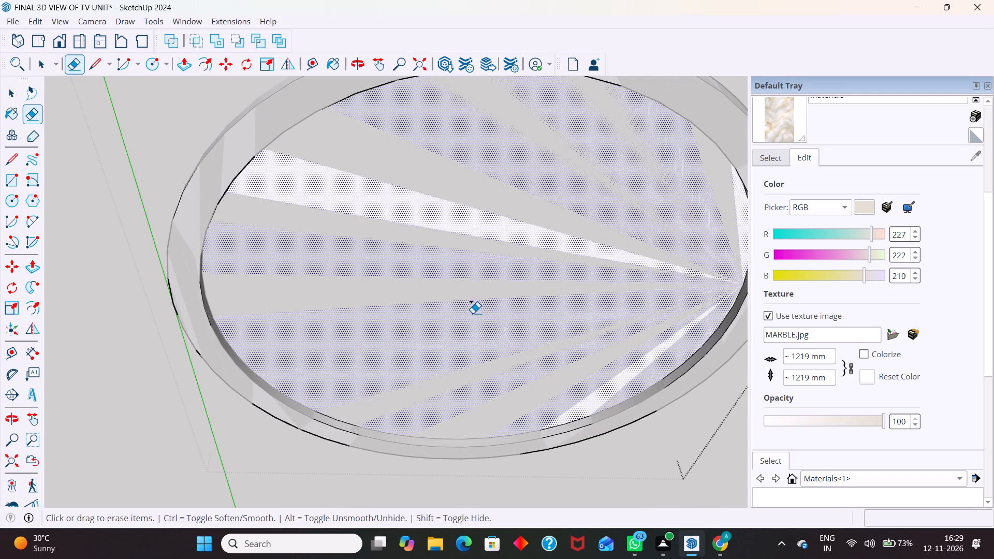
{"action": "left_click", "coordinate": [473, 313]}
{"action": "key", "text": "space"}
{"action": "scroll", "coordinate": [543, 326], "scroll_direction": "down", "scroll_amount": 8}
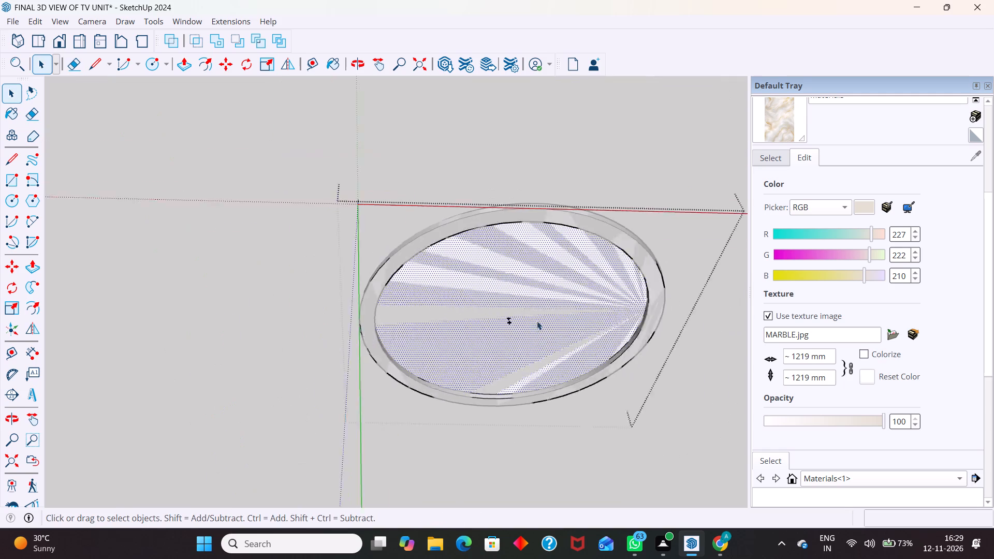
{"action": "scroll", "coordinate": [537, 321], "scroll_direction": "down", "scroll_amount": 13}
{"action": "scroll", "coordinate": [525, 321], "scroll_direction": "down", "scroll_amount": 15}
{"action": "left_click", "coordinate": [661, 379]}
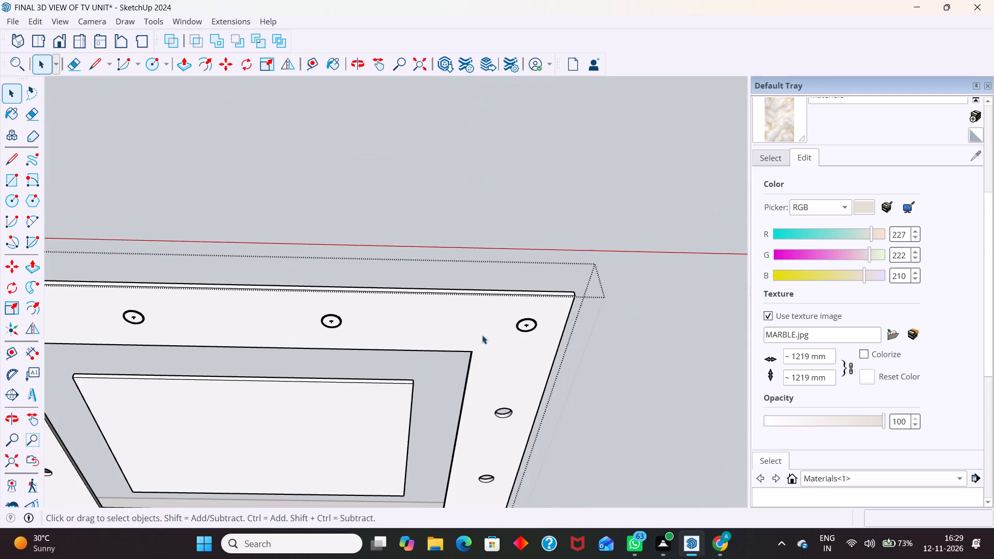
Open the original corner fixture at the other end of the row and delete the centre marks on its disc.
{"action": "scroll", "coordinate": [452, 317], "scroll_direction": "down", "scroll_amount": 6}
{"action": "scroll", "coordinate": [206, 316], "scroll_direction": "up", "scroll_amount": 20}
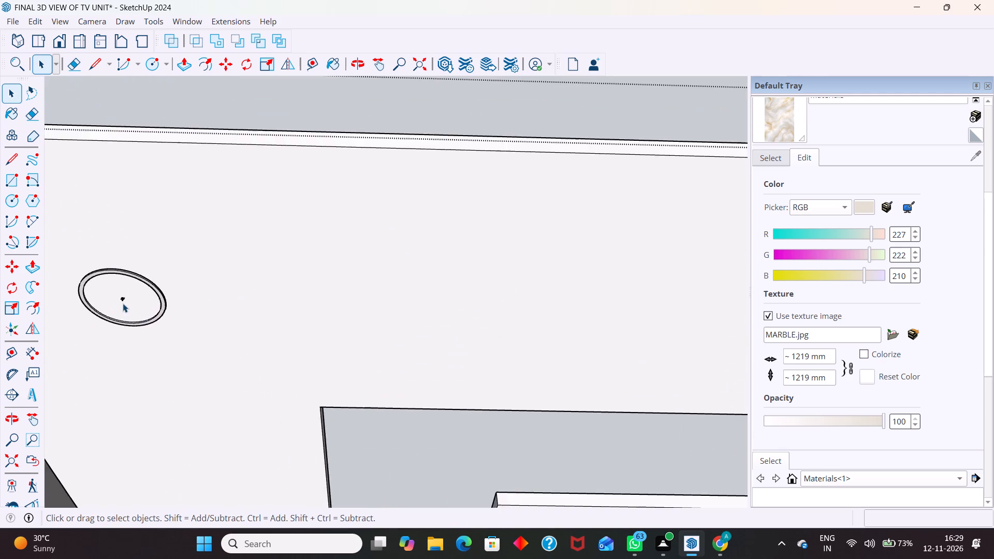
{"action": "scroll", "coordinate": [123, 303], "scroll_direction": "up", "scroll_amount": 4}
{"action": "left_click", "coordinate": [123, 298]}
{"action": "left_click", "coordinate": [123, 298]}
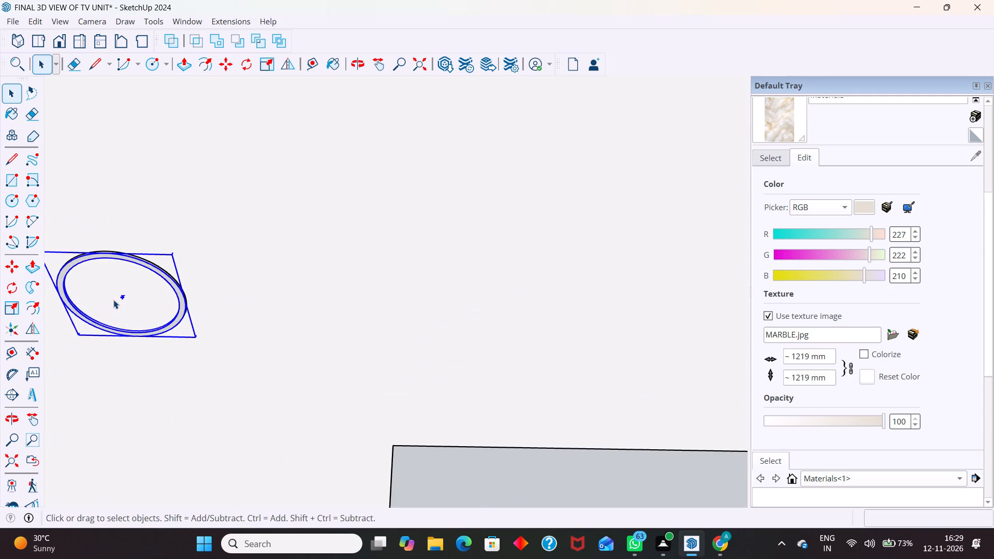
{"action": "scroll", "coordinate": [121, 296], "scroll_direction": "up", "scroll_amount": 17}
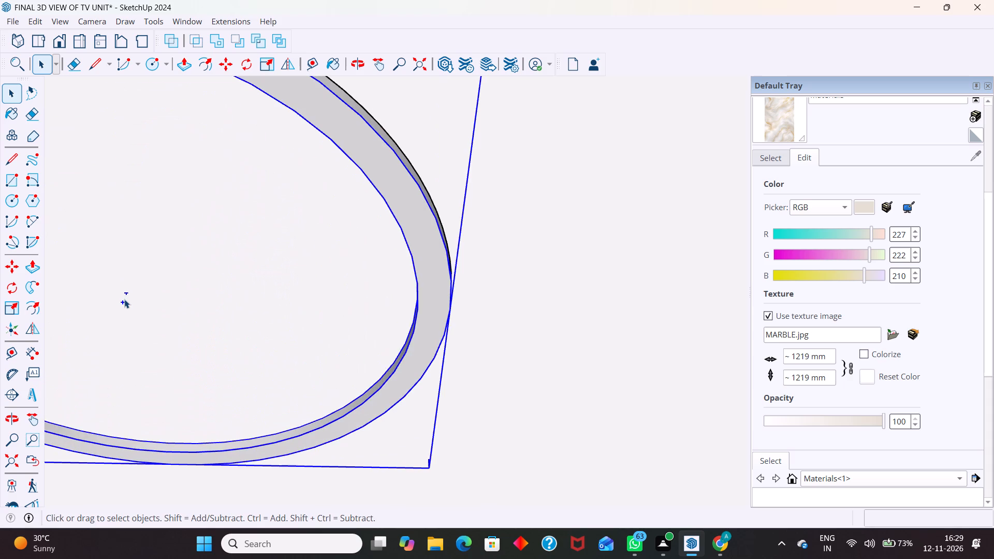
{"action": "double_click", "coordinate": [122, 301]}
{"action": "double_click", "coordinate": [121, 303]}
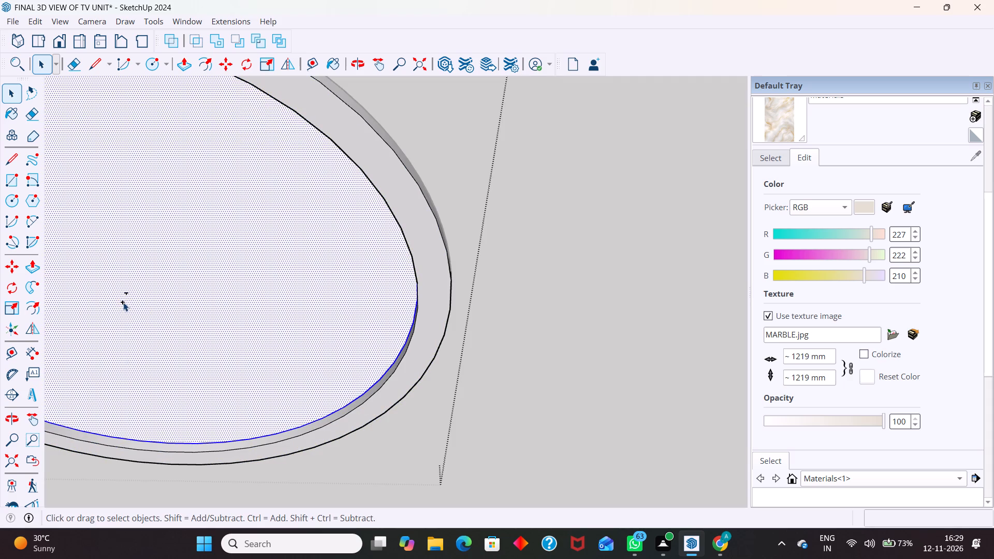
{"action": "left_click_drag", "start_coordinate": [105, 282], "coordinate": [153, 319]}
{"action": "key", "text": "Delete"}
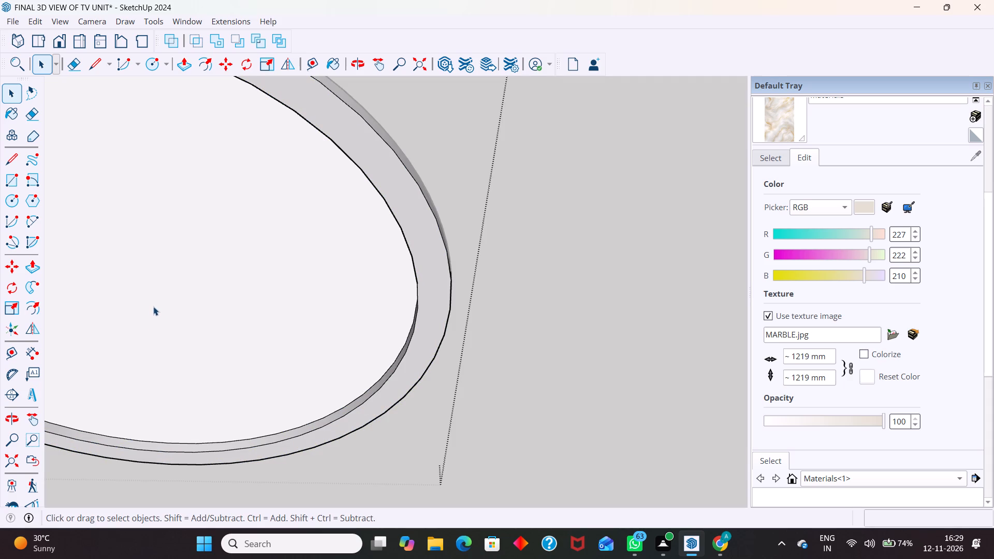
Open the fixture next to the original corner fixture, delete the centre marks on its disc, and close the fixture.
{"action": "scroll", "coordinate": [153, 307], "scroll_direction": "down", "scroll_amount": 20}
{"action": "scroll", "coordinate": [153, 307], "scroll_direction": "down", "scroll_amount": 15}
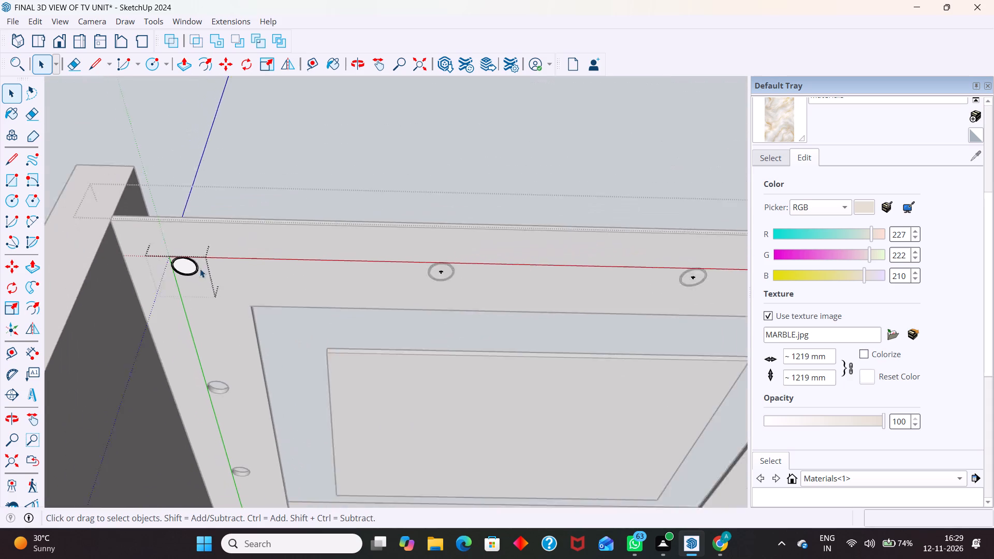
{"action": "scroll", "coordinate": [200, 269], "scroll_direction": "down", "scroll_amount": 2}
{"action": "scroll", "coordinate": [468, 278], "scroll_direction": "up", "scroll_amount": 20}
{"action": "scroll", "coordinate": [468, 278], "scroll_direction": "up", "scroll_amount": 5}
{"action": "triple_click", "coordinate": [446, 321]}
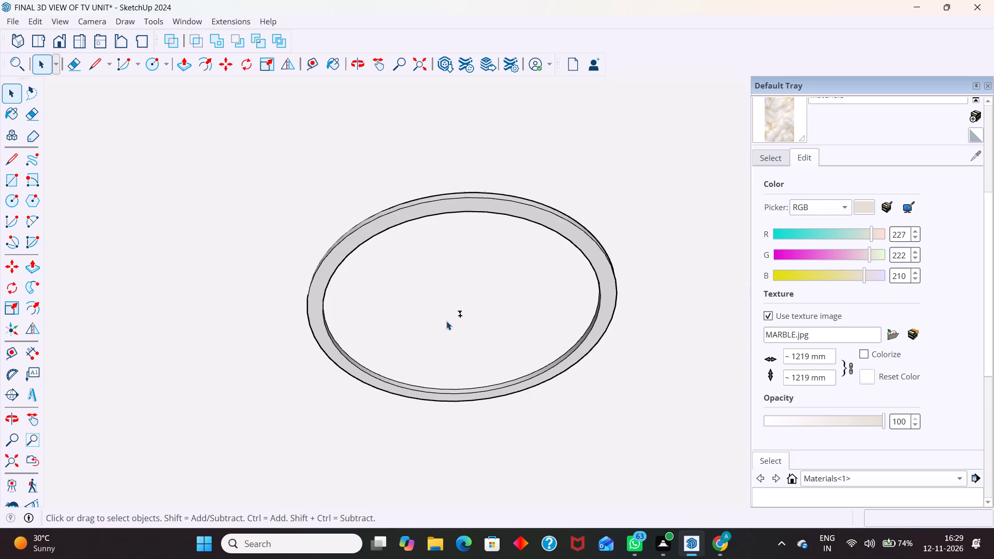
{"action": "left_click_drag", "start_coordinate": [427, 289], "coordinate": [491, 338]}
{"action": "key", "text": "Delete"}
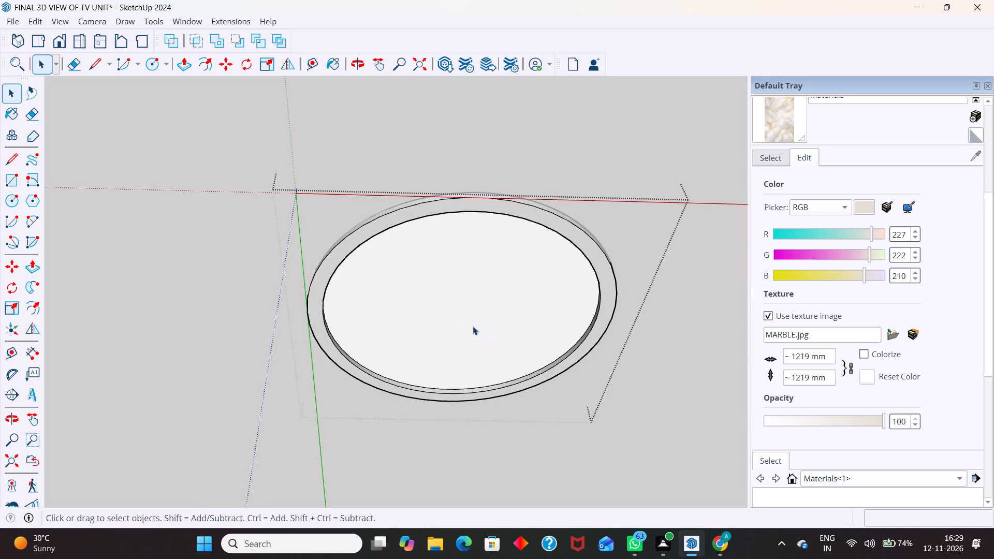
{"action": "scroll", "coordinate": [316, 312], "scroll_direction": "down", "scroll_amount": 13}
{"action": "scroll", "coordinate": [296, 270], "scroll_direction": "down", "scroll_amount": 14}
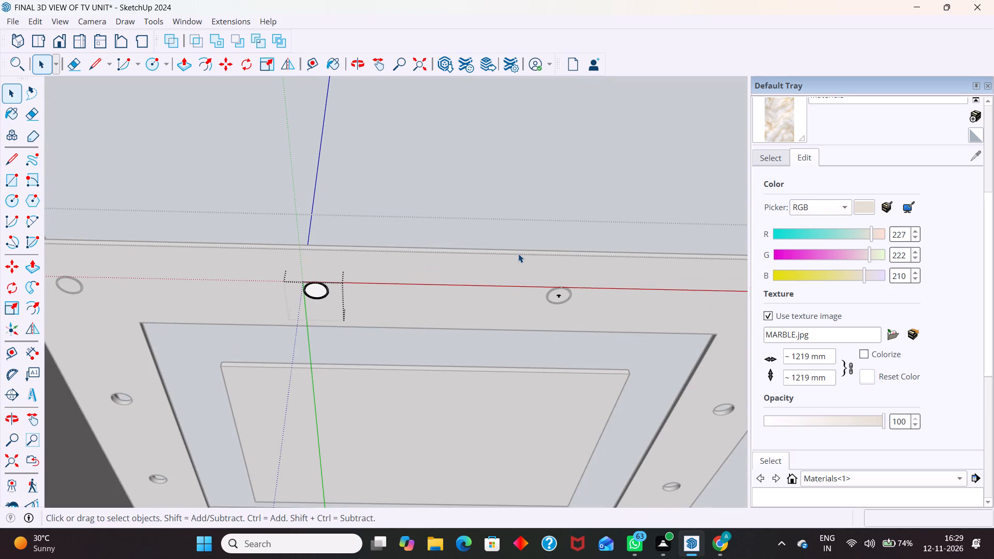
{"action": "scroll", "coordinate": [510, 269], "scroll_direction": "down", "scroll_amount": 4}
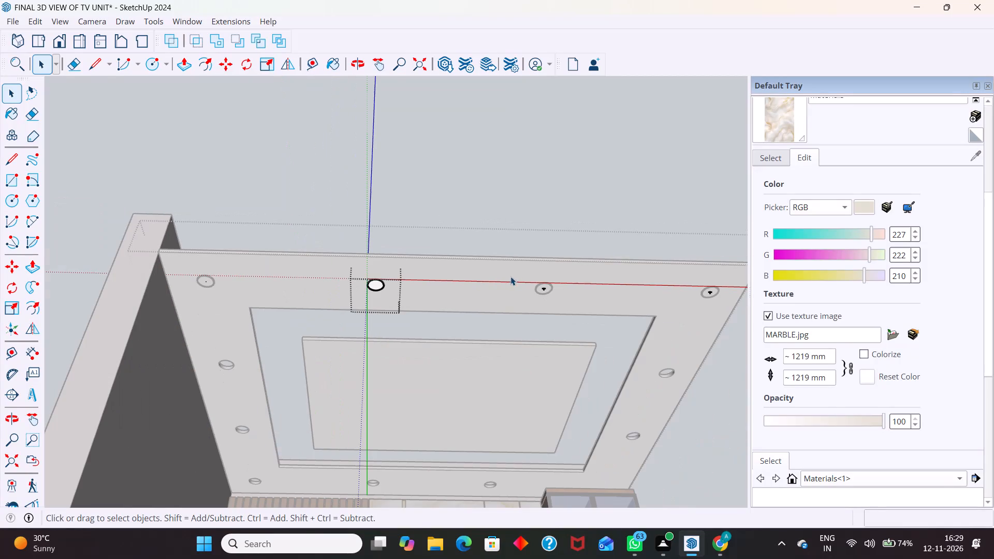
{"action": "scroll", "coordinate": [446, 299], "scroll_direction": "down", "scroll_amount": 3}
{"action": "scroll", "coordinate": [281, 277], "scroll_direction": "up", "scroll_amount": 3}
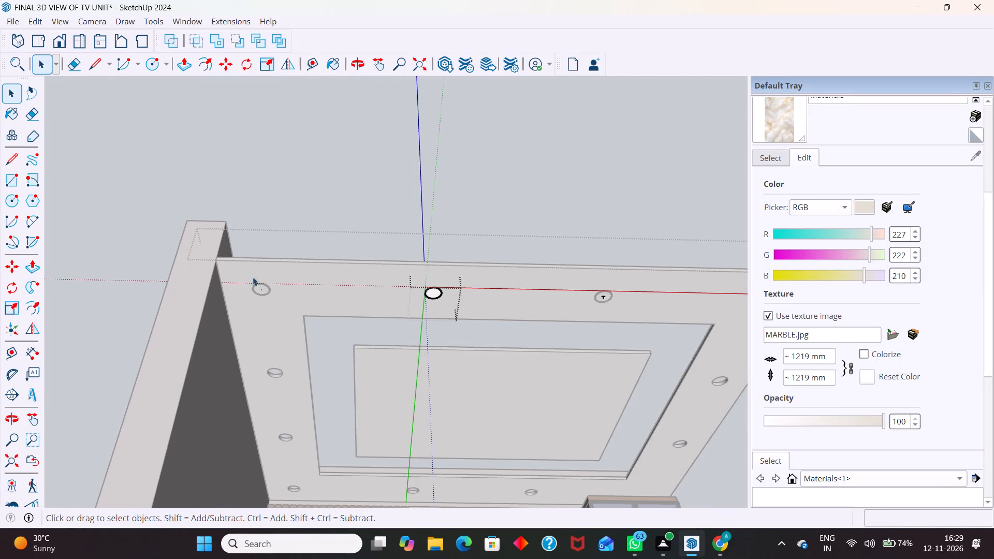
{"action": "left_click", "coordinate": [456, 204]}
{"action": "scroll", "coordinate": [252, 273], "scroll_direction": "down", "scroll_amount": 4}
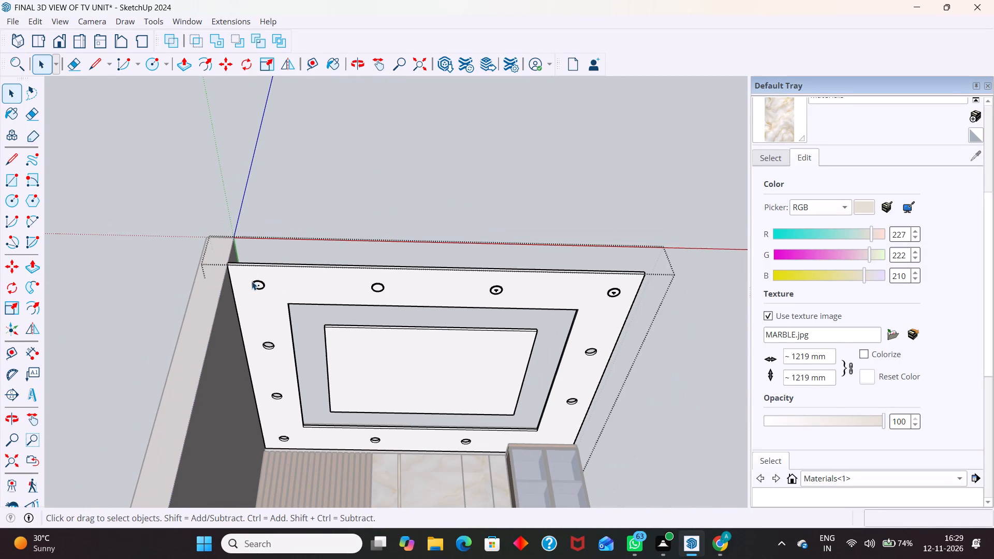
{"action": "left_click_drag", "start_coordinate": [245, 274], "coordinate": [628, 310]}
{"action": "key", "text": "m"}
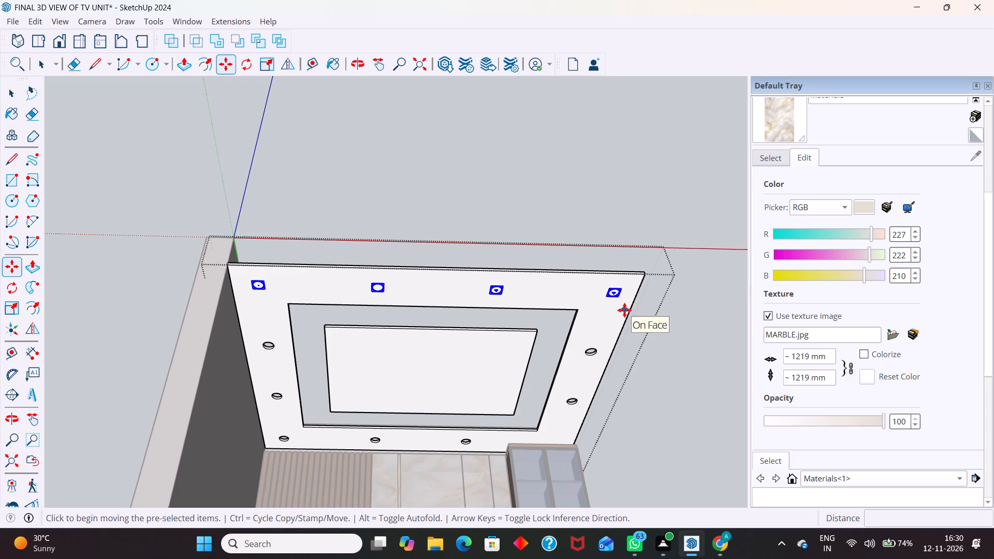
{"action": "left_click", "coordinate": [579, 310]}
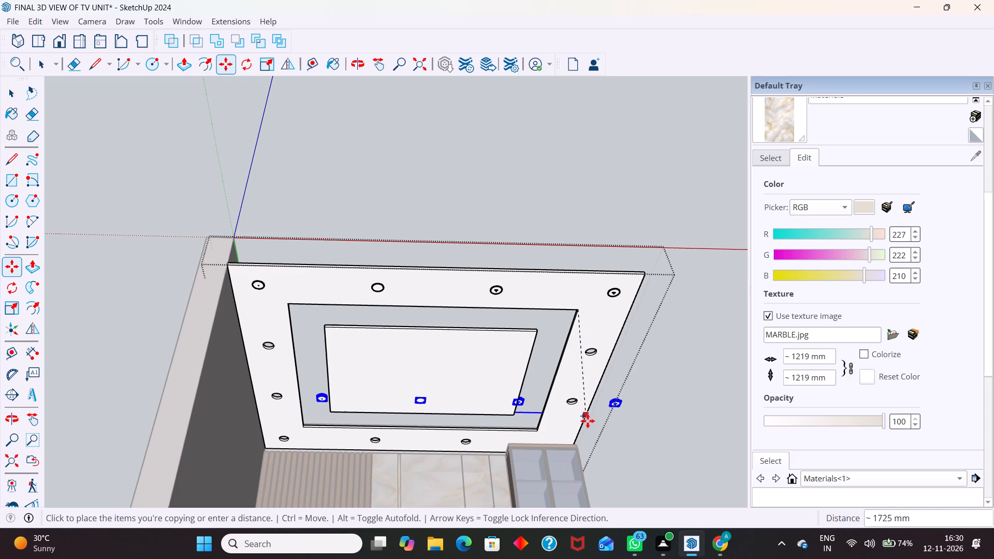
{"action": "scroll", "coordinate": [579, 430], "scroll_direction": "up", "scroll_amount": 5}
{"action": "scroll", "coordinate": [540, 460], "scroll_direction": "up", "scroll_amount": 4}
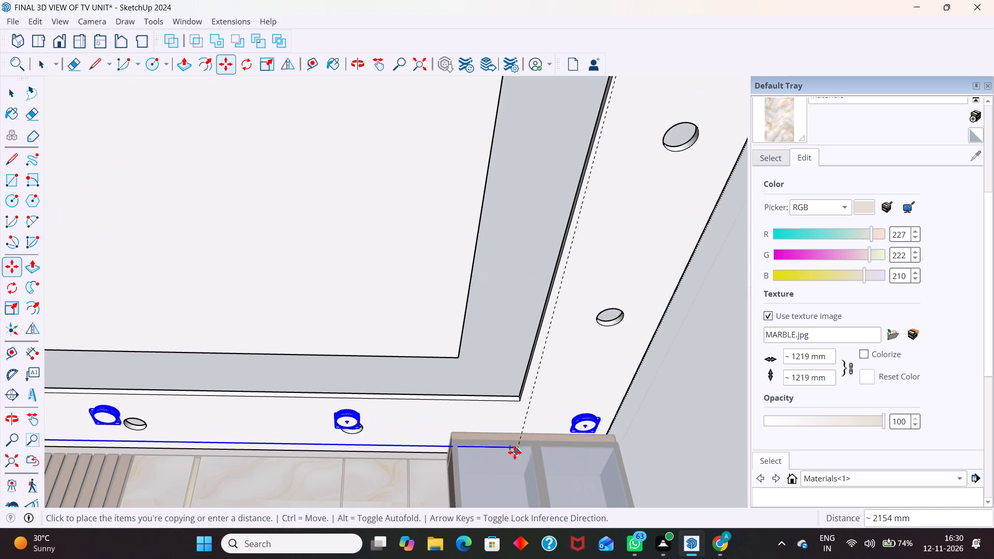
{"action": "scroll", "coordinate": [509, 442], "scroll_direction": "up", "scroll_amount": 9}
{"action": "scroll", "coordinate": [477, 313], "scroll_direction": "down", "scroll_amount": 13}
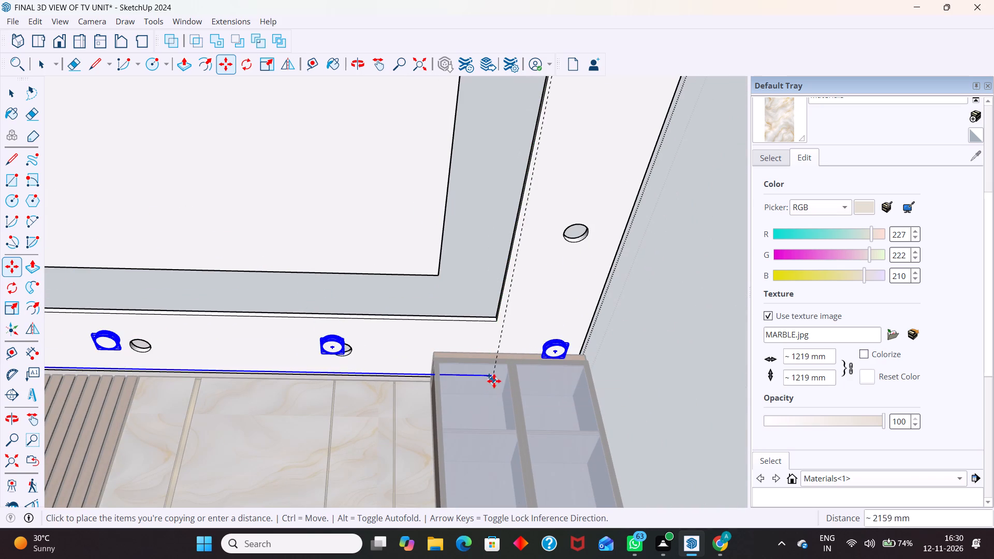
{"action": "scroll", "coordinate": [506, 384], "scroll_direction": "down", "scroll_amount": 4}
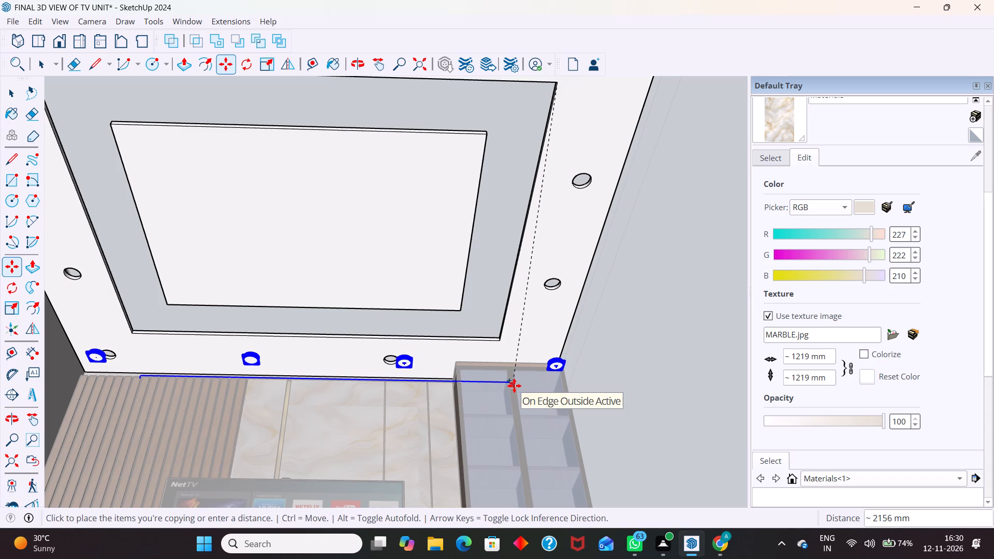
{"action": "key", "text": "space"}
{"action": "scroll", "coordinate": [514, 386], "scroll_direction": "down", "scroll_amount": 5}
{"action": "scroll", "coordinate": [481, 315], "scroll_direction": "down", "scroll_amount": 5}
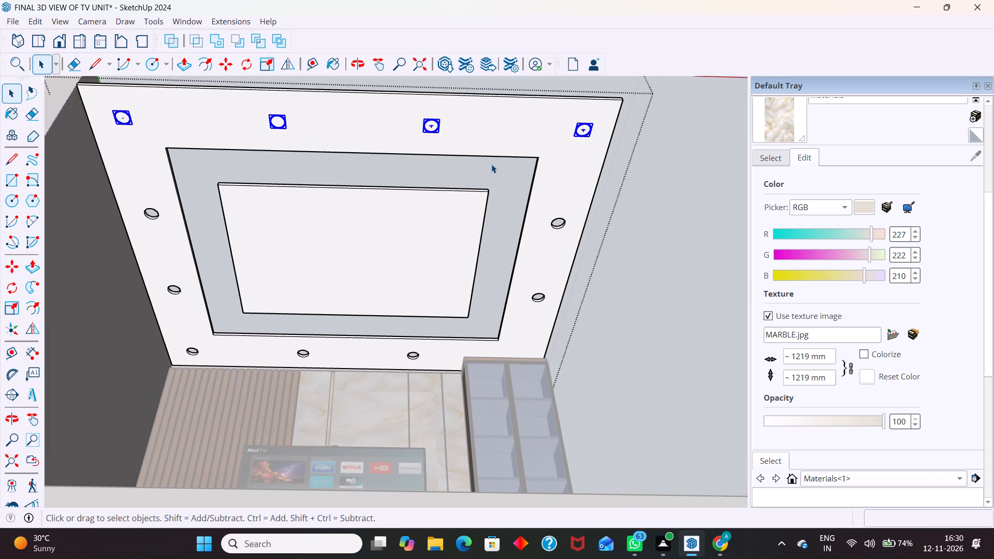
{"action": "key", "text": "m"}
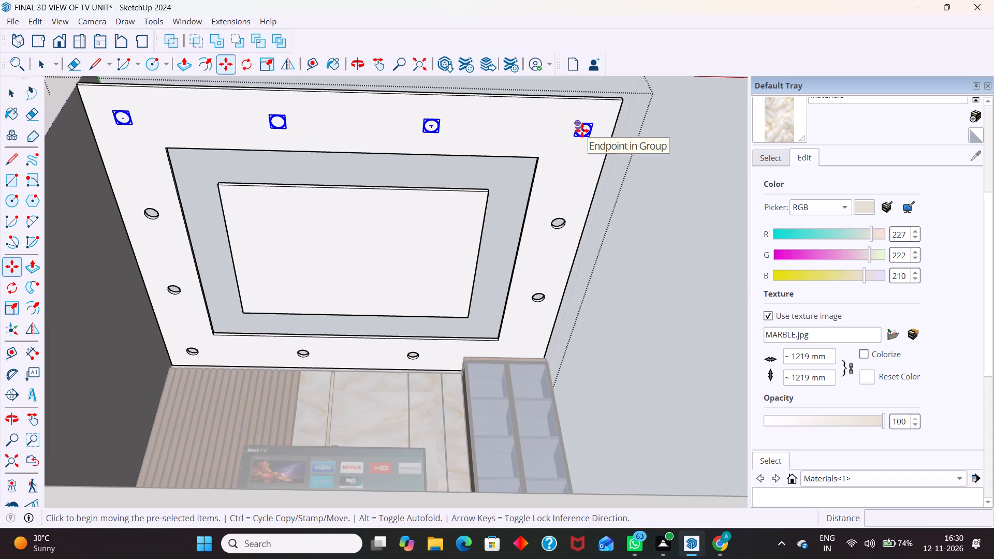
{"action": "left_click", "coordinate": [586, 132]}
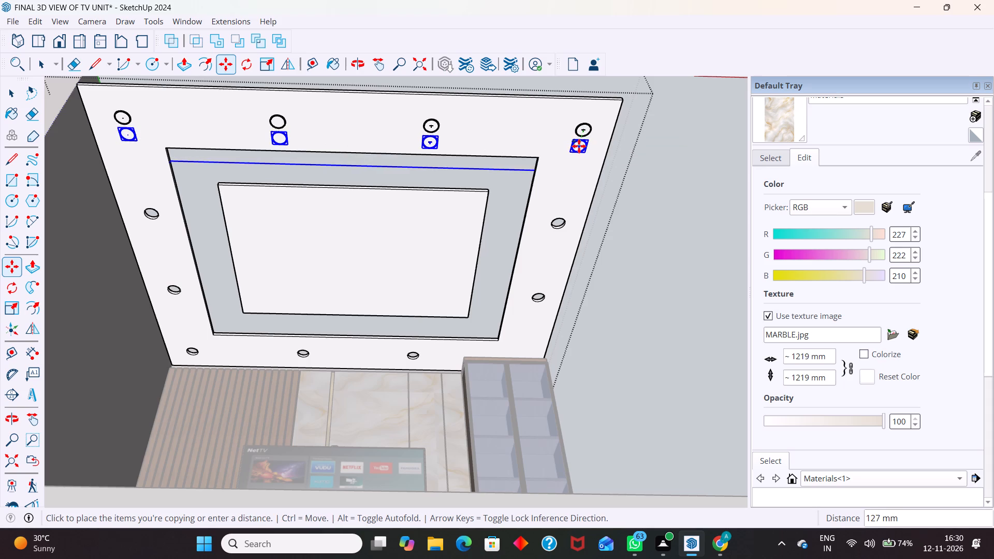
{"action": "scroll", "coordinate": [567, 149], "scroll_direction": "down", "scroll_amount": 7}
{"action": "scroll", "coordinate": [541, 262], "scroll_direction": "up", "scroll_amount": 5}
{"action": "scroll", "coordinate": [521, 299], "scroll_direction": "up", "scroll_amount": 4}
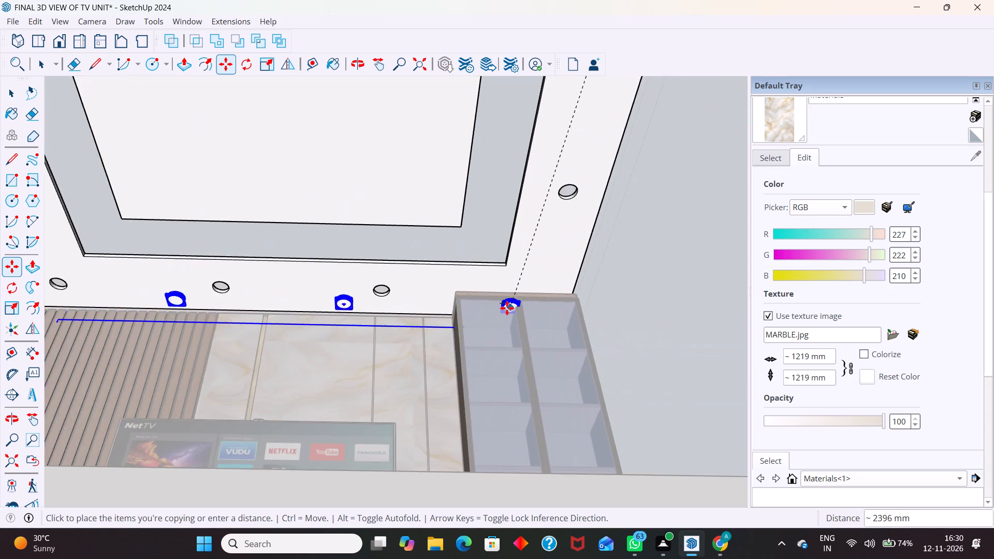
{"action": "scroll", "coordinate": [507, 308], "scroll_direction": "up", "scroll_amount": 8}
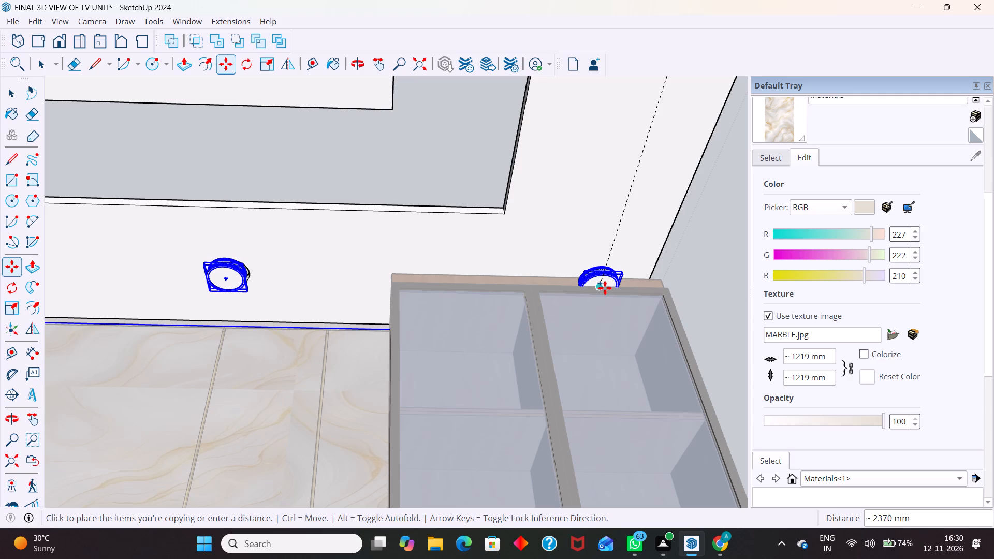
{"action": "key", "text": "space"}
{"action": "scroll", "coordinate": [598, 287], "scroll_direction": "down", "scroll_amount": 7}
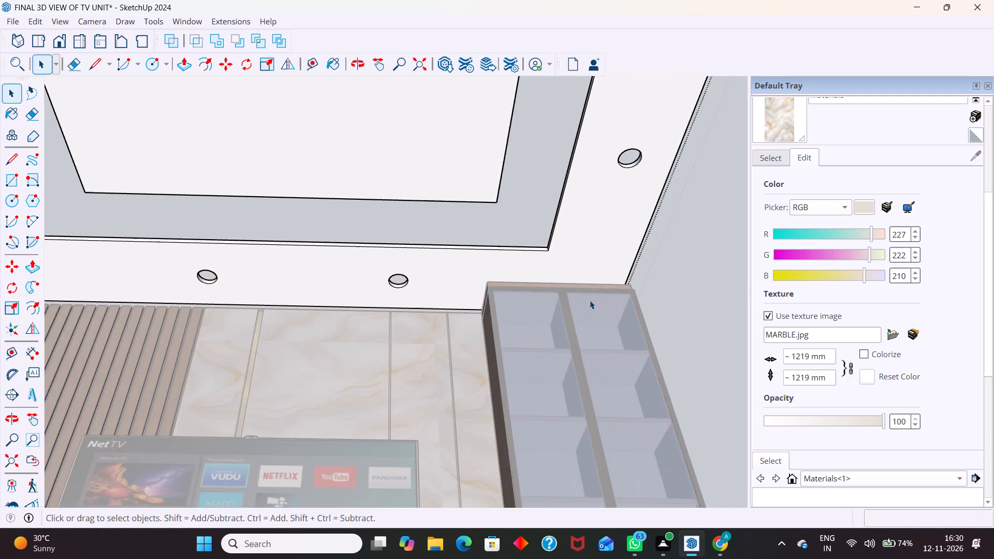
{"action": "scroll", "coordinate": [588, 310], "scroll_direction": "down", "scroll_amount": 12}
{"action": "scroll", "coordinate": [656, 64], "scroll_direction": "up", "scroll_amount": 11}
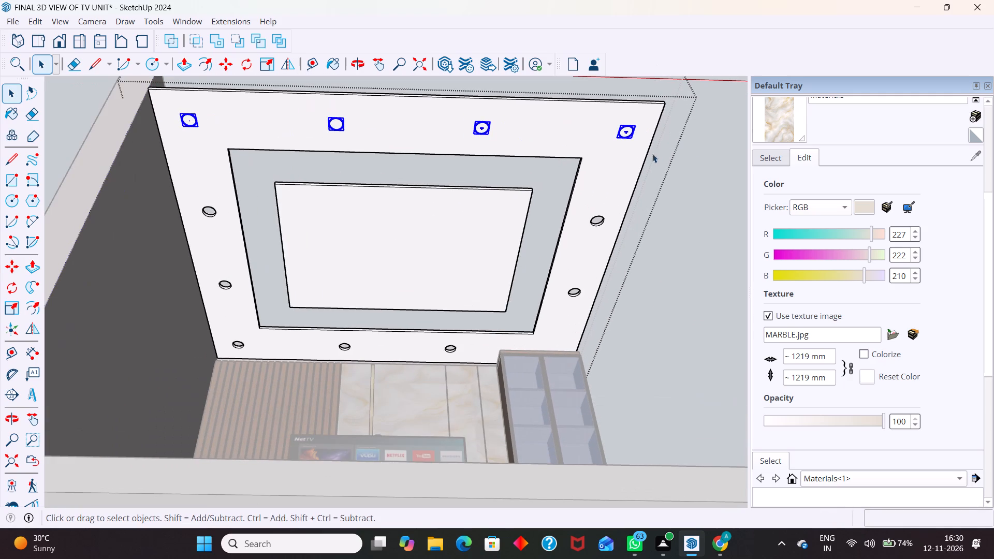
Deselect the row of four fixtures and close the ceiling panel group.
{"action": "middle_click_drag", "start_coordinate": [595, 139], "coordinate": [407, 388]}
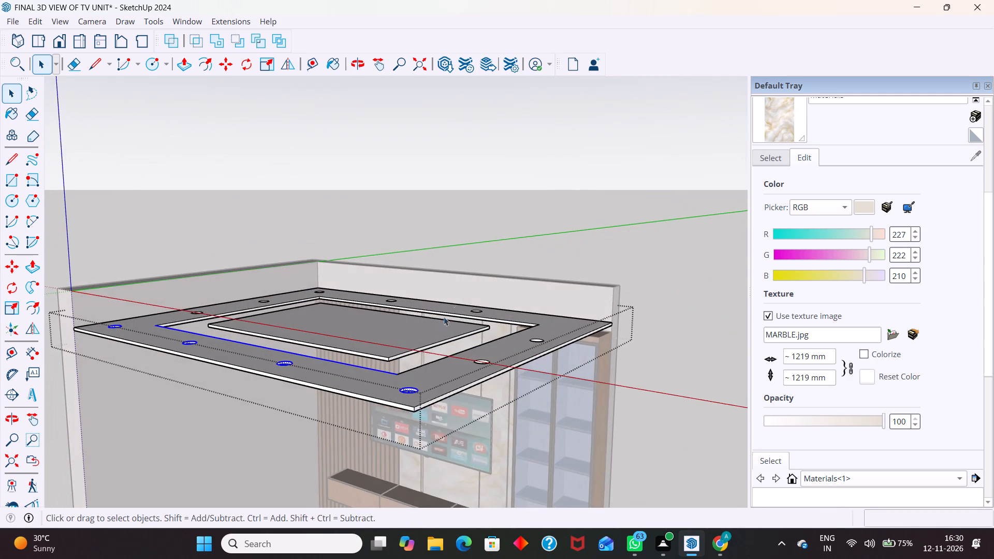
{"action": "scroll", "coordinate": [456, 294], "scroll_direction": "down", "scroll_amount": 7}
{"action": "left_click", "coordinate": [649, 261]}
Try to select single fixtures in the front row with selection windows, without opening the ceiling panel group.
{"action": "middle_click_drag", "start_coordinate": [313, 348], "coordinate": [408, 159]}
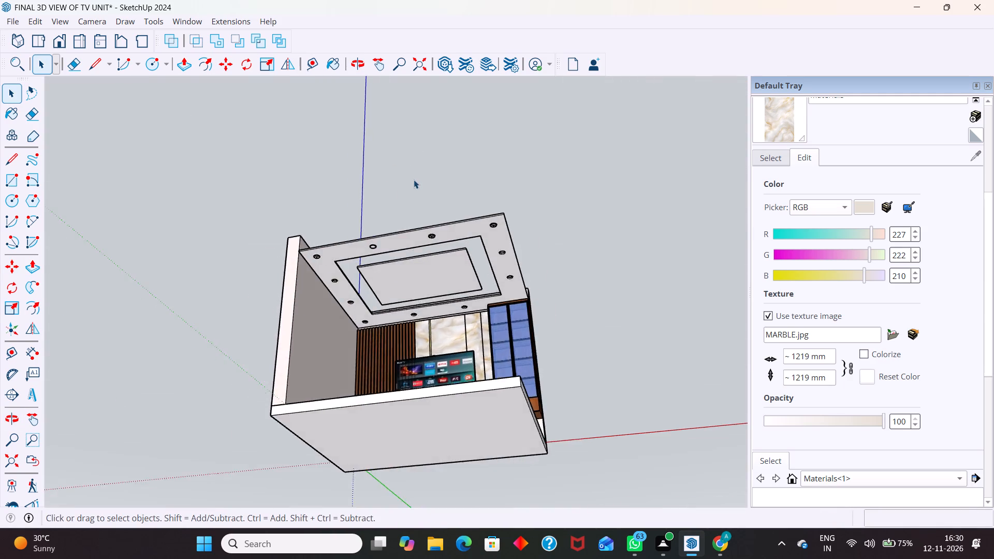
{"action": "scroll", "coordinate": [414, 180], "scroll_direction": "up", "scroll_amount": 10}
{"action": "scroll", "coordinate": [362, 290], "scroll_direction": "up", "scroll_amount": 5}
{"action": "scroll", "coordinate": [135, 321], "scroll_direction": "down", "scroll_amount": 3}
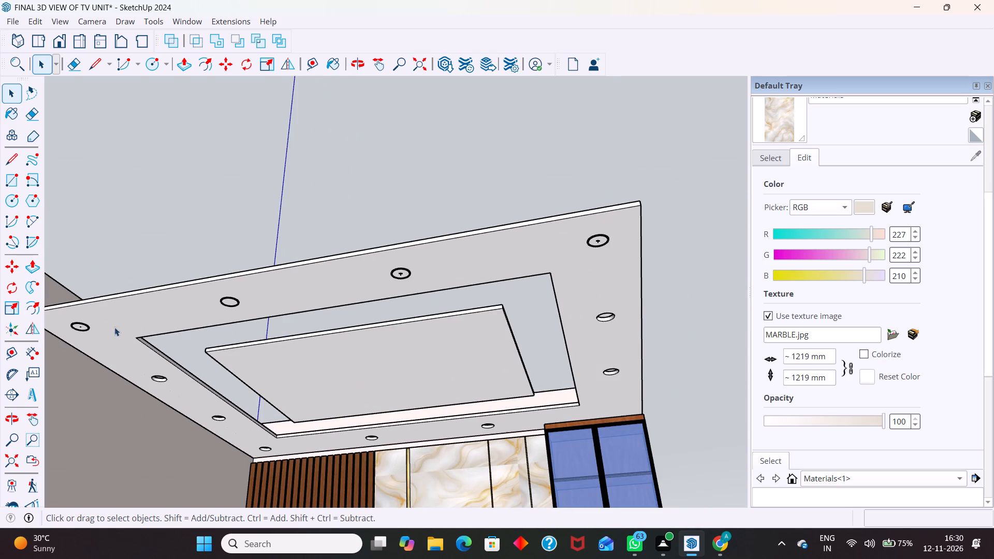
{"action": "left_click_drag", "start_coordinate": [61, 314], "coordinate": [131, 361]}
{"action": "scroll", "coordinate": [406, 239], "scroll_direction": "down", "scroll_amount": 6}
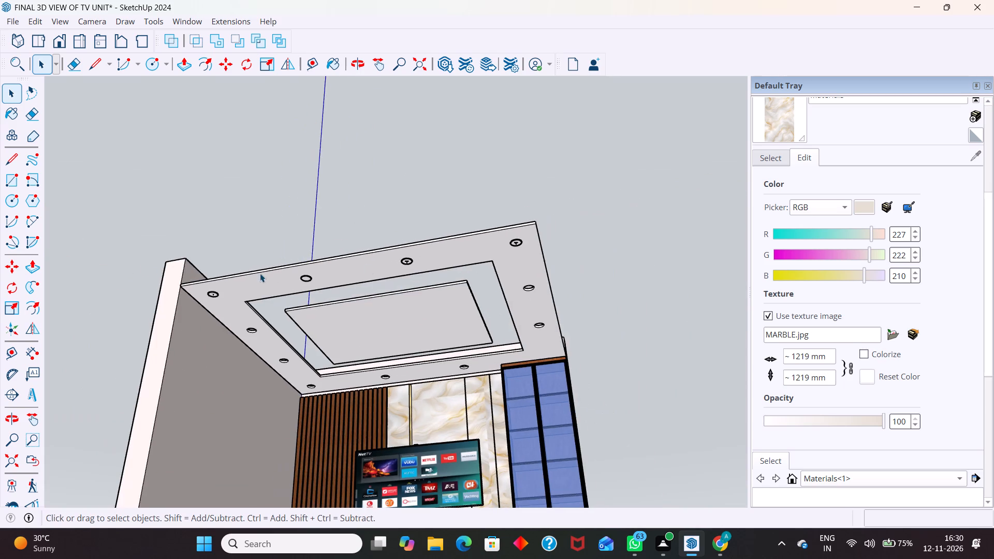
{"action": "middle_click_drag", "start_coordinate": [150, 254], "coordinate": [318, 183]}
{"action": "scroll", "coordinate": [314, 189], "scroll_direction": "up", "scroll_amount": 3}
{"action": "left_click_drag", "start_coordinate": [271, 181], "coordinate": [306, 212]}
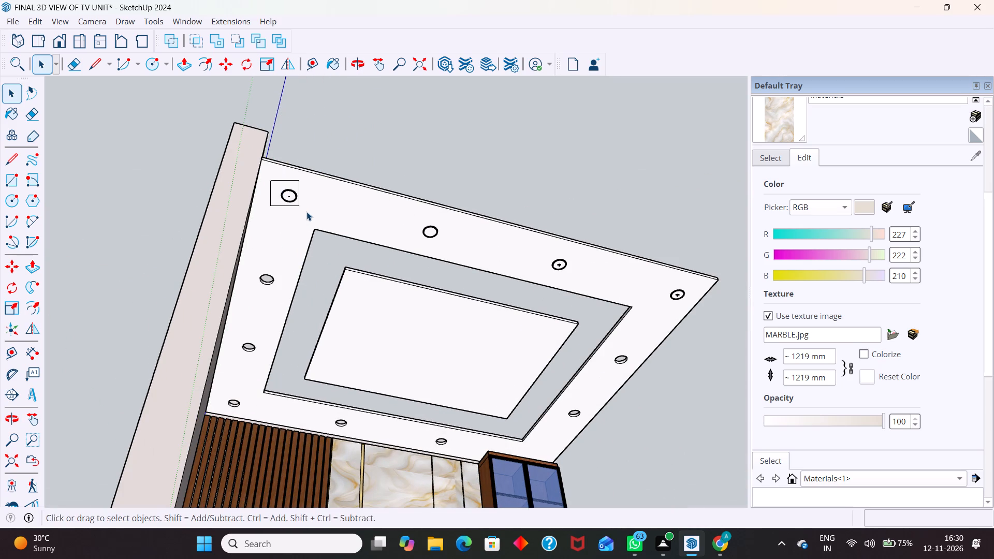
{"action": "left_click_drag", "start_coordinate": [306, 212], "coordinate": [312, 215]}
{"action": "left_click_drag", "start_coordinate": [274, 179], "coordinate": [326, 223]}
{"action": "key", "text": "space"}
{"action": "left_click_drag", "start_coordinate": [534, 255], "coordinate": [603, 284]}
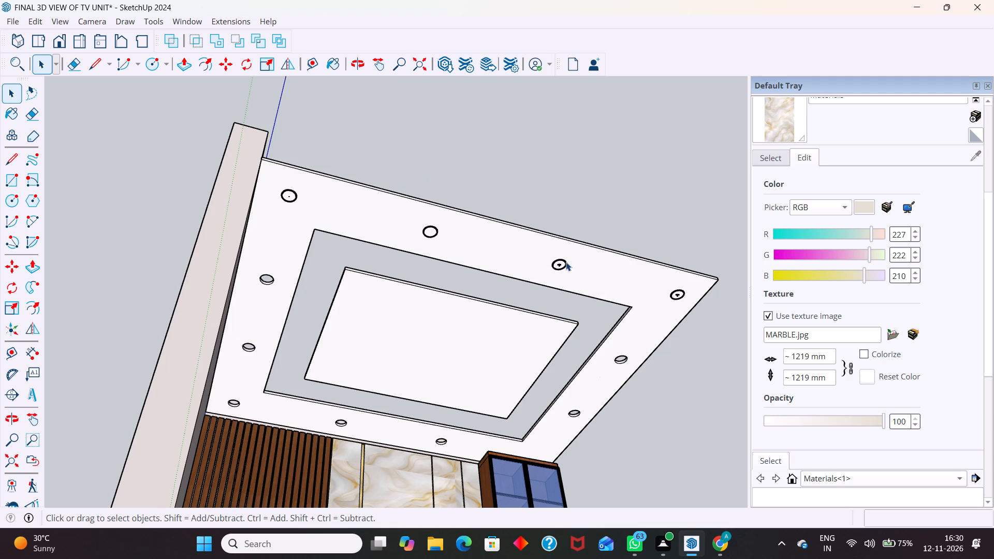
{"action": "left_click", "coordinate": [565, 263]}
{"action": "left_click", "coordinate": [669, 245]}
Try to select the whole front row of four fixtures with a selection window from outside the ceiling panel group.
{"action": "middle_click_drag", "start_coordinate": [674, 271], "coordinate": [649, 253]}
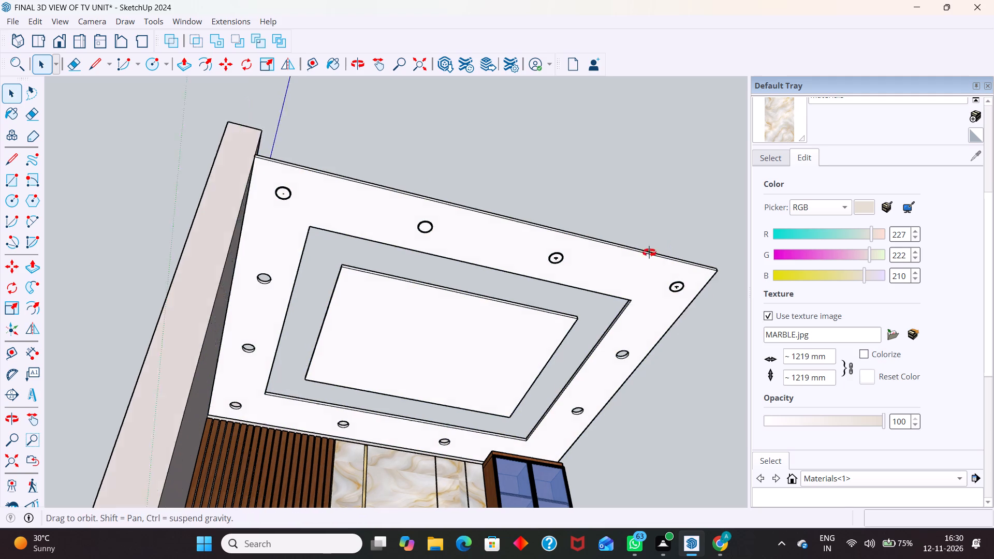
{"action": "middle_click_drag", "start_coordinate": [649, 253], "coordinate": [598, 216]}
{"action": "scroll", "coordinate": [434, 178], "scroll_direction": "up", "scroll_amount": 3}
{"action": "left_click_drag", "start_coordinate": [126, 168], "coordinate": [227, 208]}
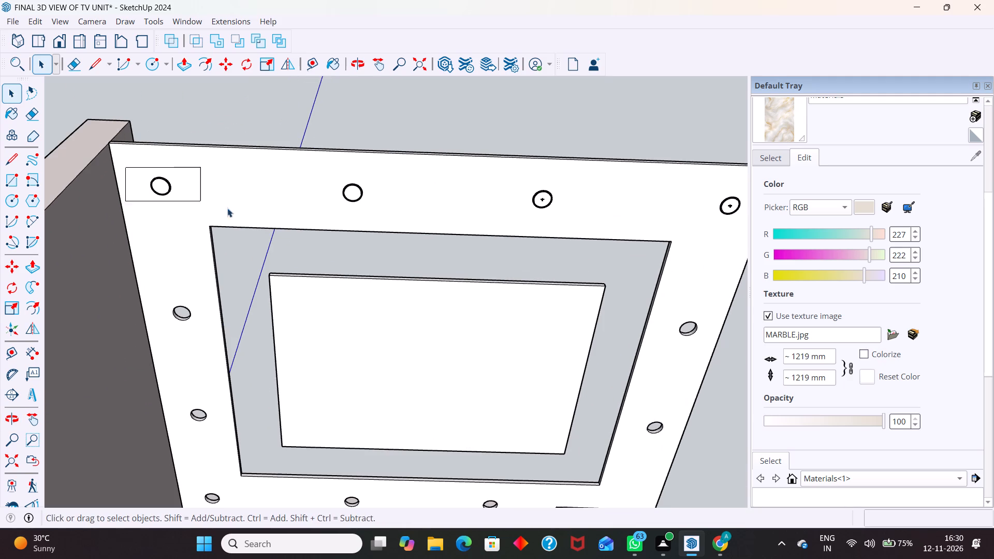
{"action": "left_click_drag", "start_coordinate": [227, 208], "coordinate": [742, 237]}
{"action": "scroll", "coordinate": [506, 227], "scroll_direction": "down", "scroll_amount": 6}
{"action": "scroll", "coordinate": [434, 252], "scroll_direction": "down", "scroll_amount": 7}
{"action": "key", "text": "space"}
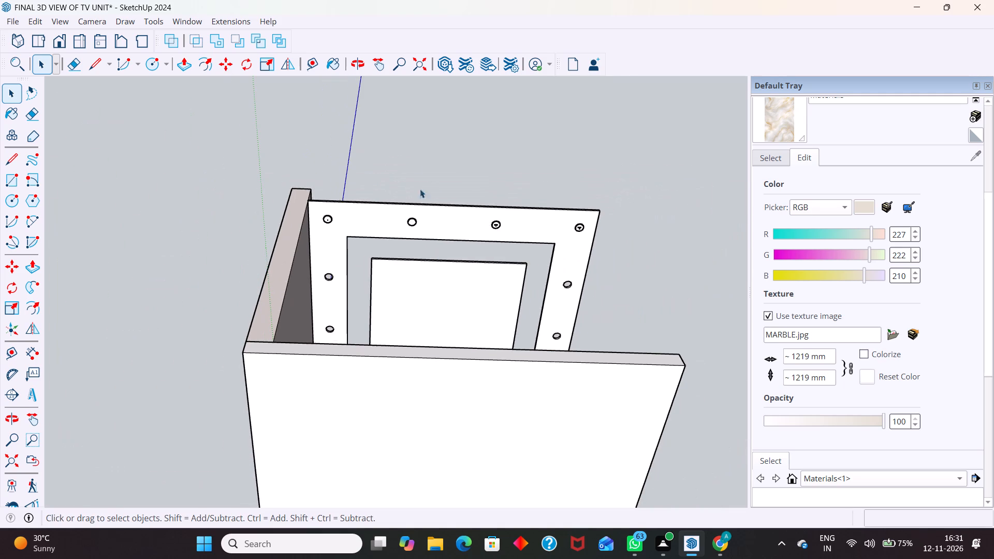
Save the TV unit model.
{"action": "scroll", "coordinate": [410, 149], "scroll_direction": "down", "scroll_amount": 7}
{"action": "middle_click_drag", "start_coordinate": [406, 224], "coordinate": [396, 514]}
{"action": "middle_click_drag", "start_coordinate": [437, 292], "coordinate": [385, 405]}
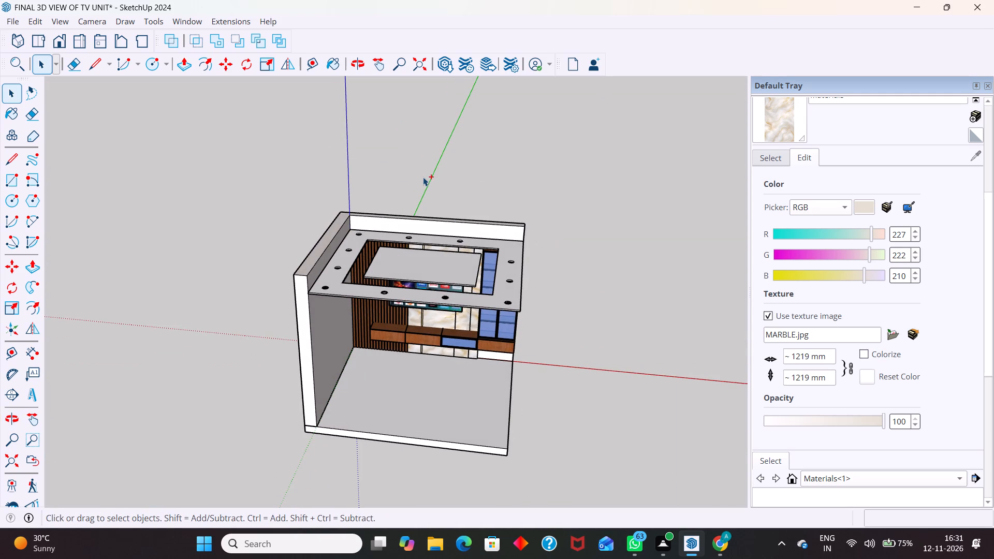
{"action": "key", "text": "ctrl+s"}
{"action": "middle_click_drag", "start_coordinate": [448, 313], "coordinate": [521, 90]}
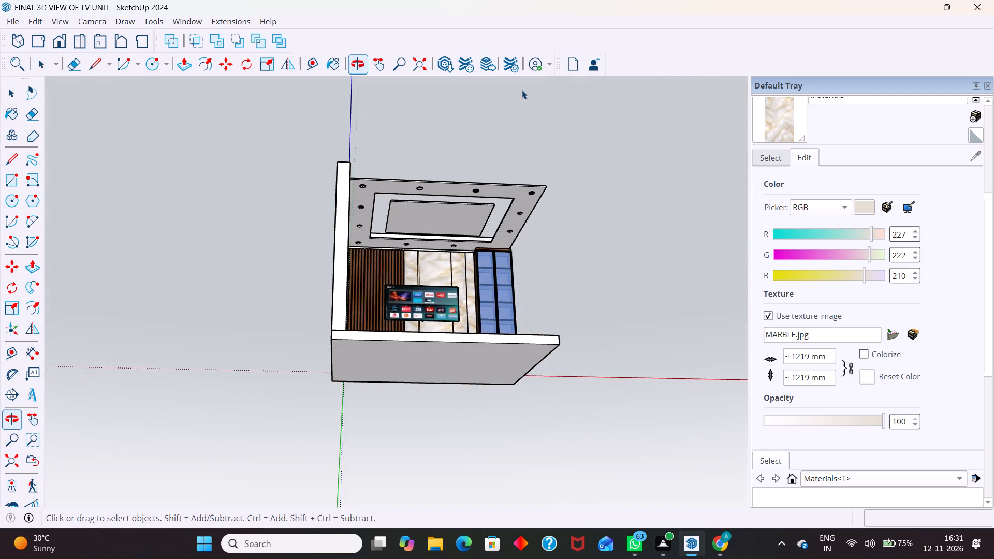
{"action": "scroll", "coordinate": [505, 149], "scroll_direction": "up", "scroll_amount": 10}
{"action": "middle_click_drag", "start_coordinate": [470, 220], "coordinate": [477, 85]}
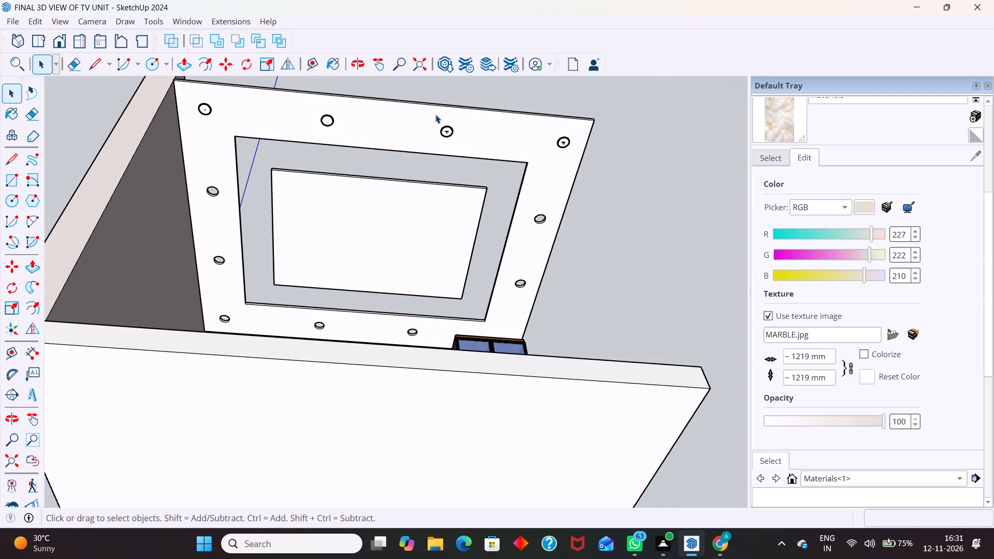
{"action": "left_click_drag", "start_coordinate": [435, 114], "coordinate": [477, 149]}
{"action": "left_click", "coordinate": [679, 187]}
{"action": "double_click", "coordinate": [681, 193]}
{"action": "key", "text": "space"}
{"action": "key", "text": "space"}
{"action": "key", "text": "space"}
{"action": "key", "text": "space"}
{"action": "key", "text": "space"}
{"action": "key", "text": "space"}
Examine the ceiling panel's fixtures and remaining open holes from above and below.
{"action": "key", "text": "space"}
{"action": "key", "text": "space"}
{"action": "key", "text": "space"}
{"action": "middle_click_drag", "start_coordinate": [505, 212], "coordinate": [492, 290]}
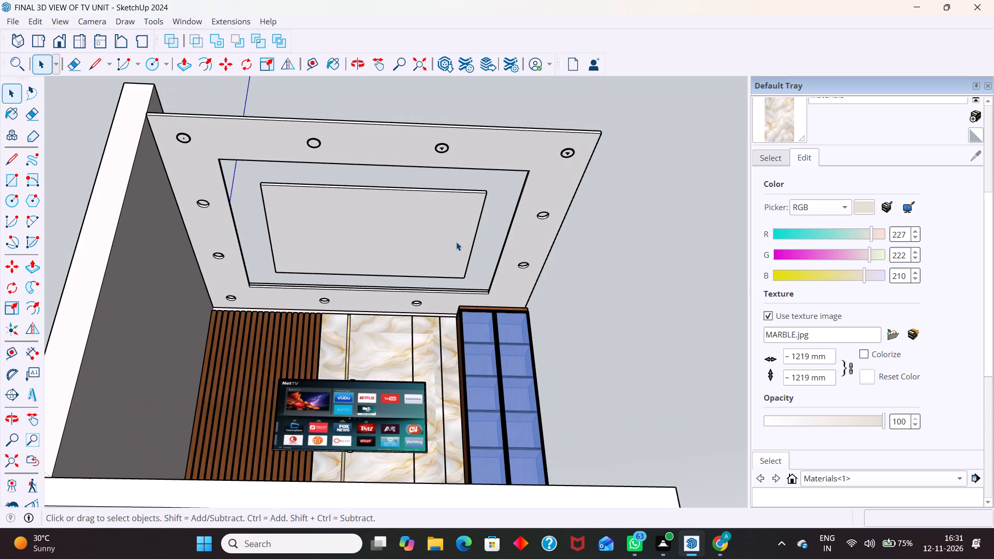
{"action": "scroll", "coordinate": [540, 151], "scroll_direction": "up", "scroll_amount": 1}
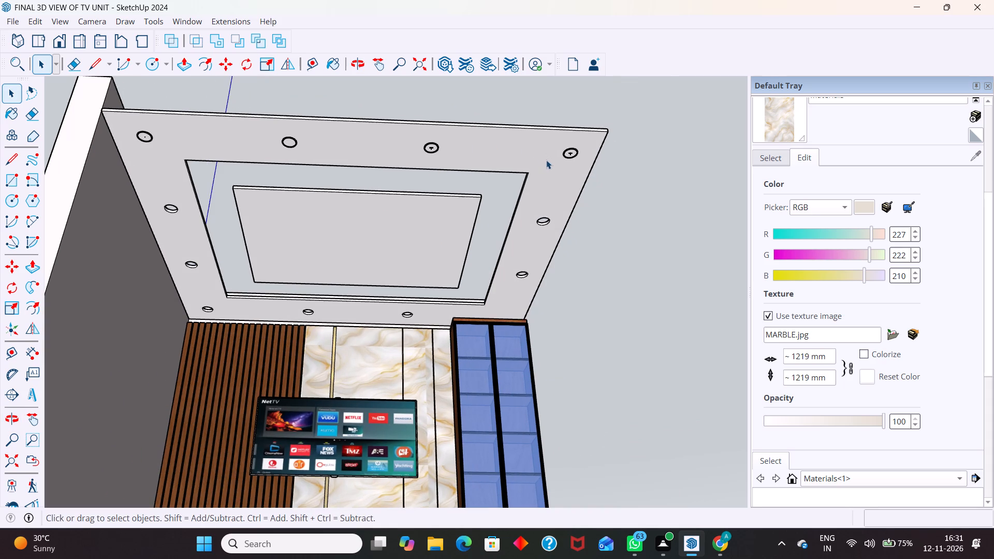
{"action": "scroll", "coordinate": [546, 160], "scroll_direction": "up", "scroll_amount": 2}
{"action": "middle_click_drag", "start_coordinate": [538, 198], "coordinate": [442, 211]}
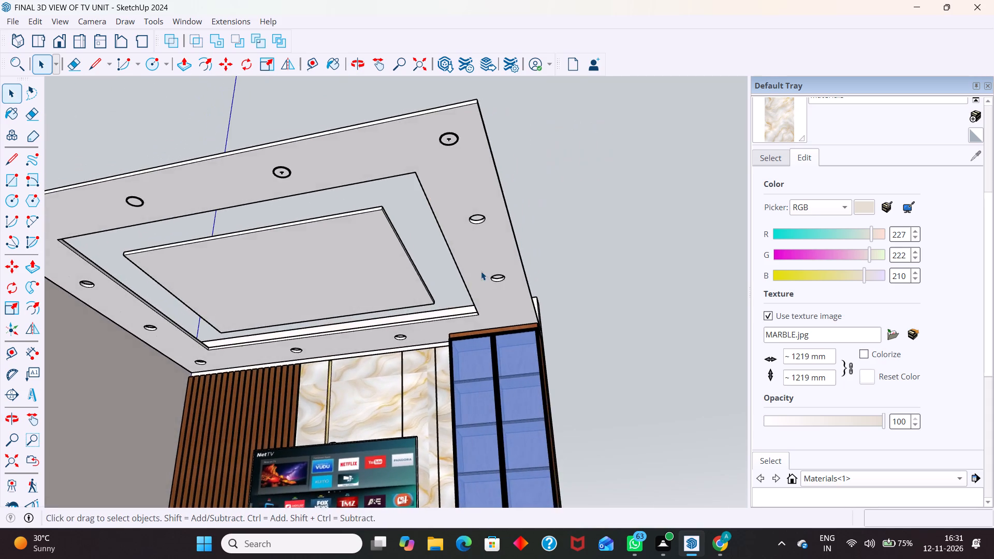
{"action": "scroll", "coordinate": [485, 278], "scroll_direction": "down", "scroll_amount": 7}
{"action": "middle_click_drag", "start_coordinate": [445, 213], "coordinate": [453, 447]}
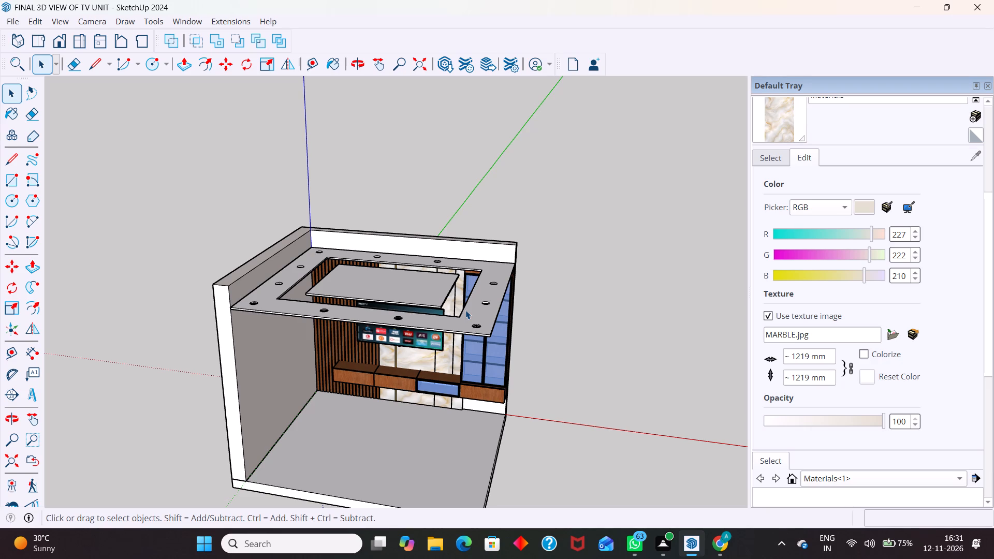
{"action": "scroll", "coordinate": [423, 247], "scroll_direction": "down", "scroll_amount": 3}
{"action": "middle_click_drag", "start_coordinate": [358, 289], "coordinate": [406, 70]}
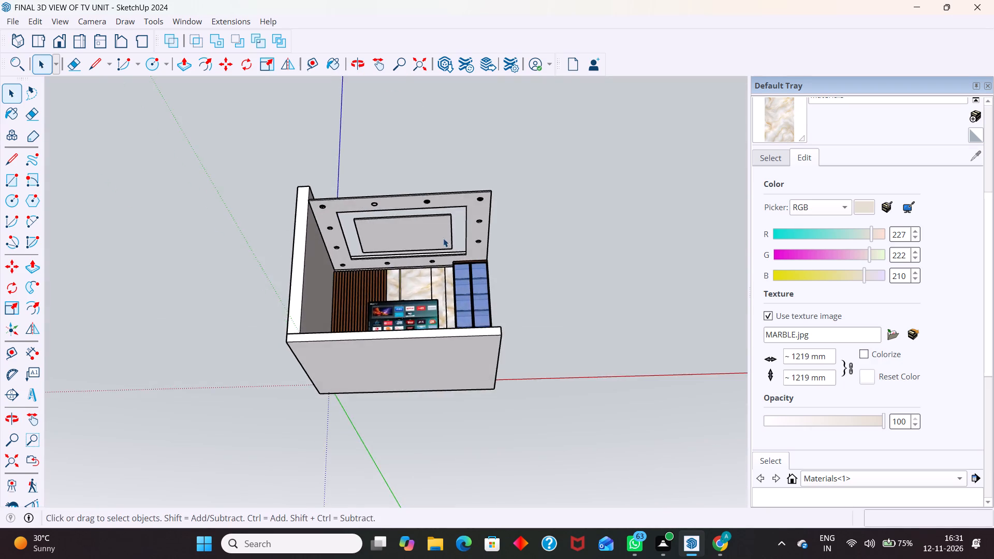
{"action": "scroll", "coordinate": [443, 238], "scroll_direction": "up", "scroll_amount": 5}
{"action": "middle_click_drag", "start_coordinate": [391, 225], "coordinate": [399, 142]}
{"action": "scroll", "coordinate": [452, 159], "scroll_direction": "up", "scroll_amount": 4}
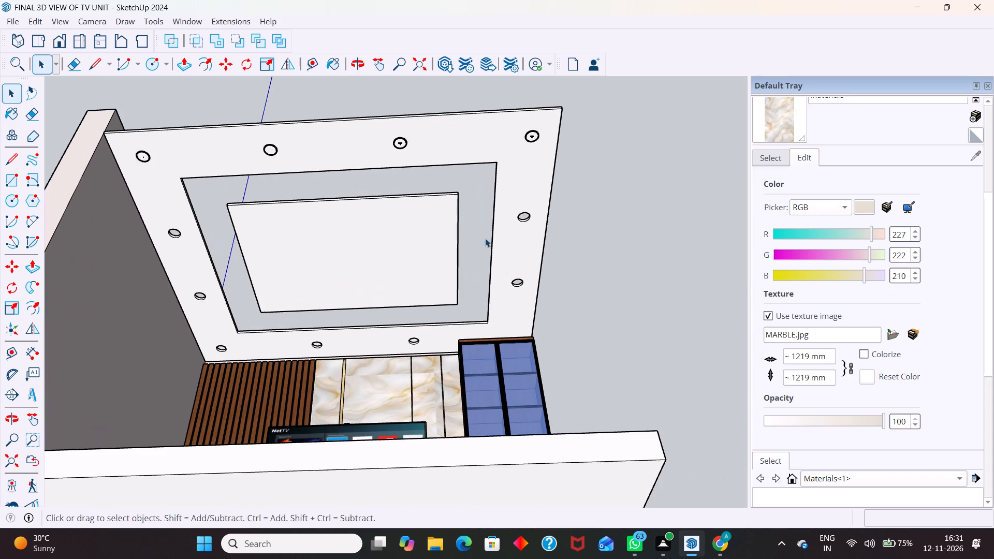
{"action": "middle_click_drag", "start_coordinate": [521, 296], "coordinate": [518, 325]}
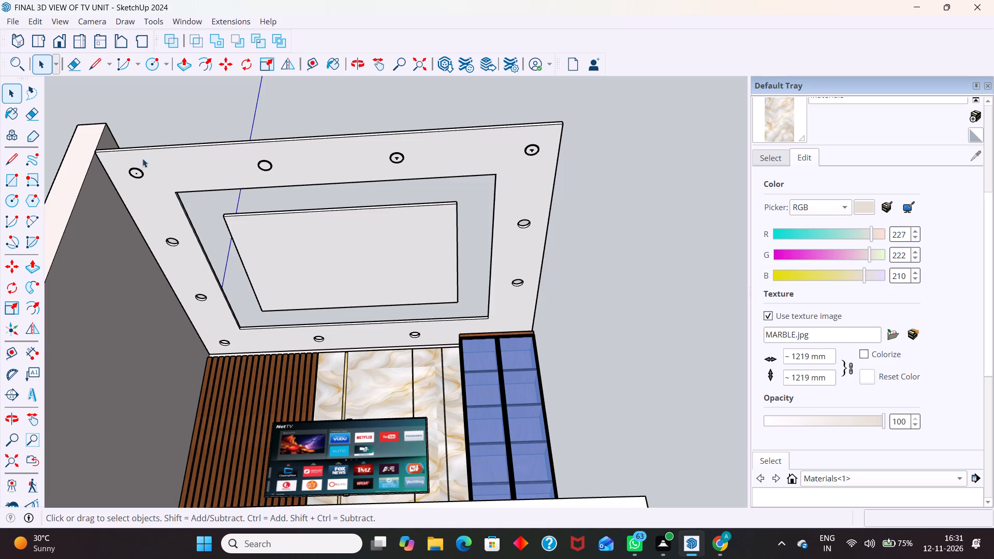
Open the ceiling panel group and copy the front row of four fixtures about 2403 mm along the green axis to the back-row holes.
{"action": "left_click_drag", "start_coordinate": [117, 159], "coordinate": [155, 196]}
{"action": "left_click", "coordinate": [264, 166]}
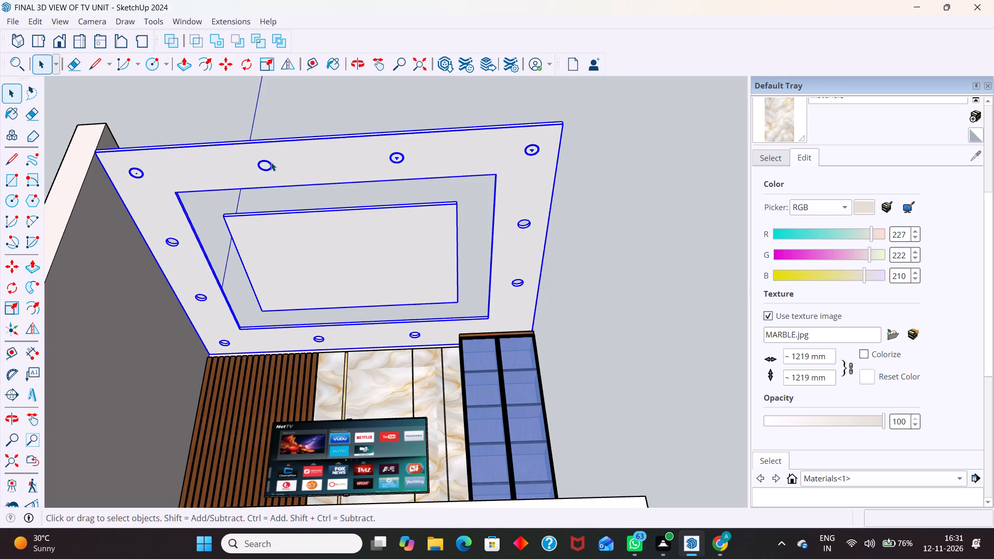
{"action": "triple_click", "coordinate": [270, 162]}
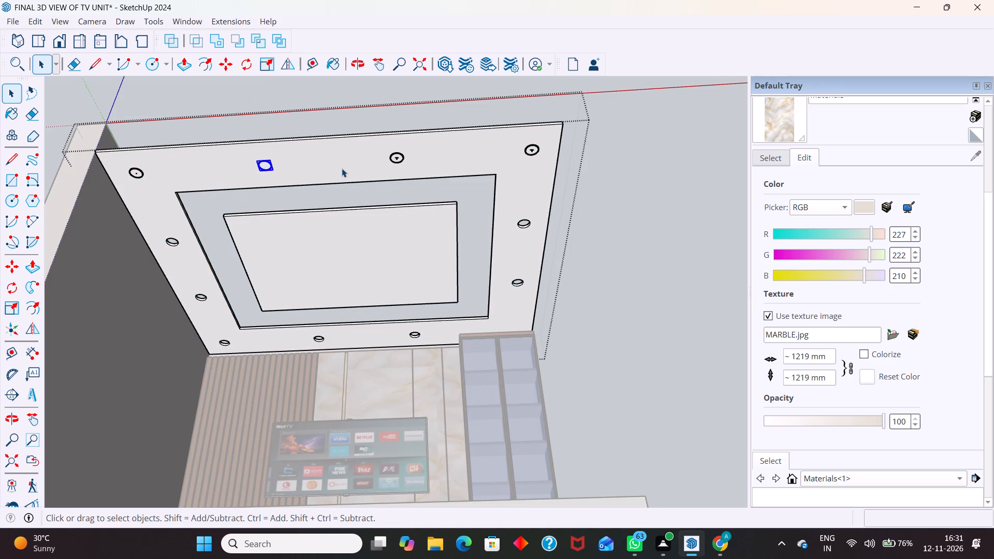
{"action": "left_click", "coordinate": [399, 154], "text": "ctrl"}
{"action": "left_click", "coordinate": [397, 154], "text": "ctrl"}
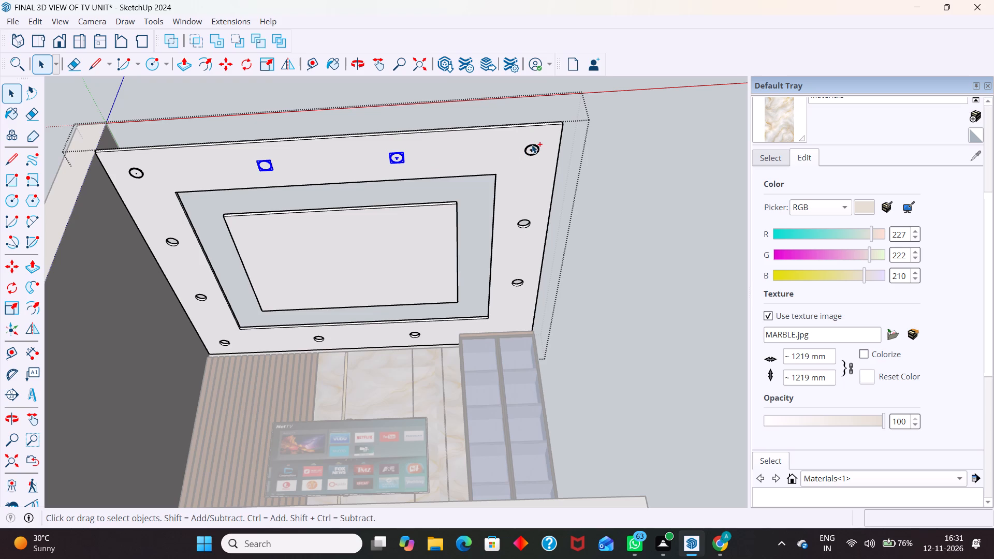
{"action": "left_click", "coordinate": [532, 144], "text": "ctrl"}
{"action": "left_click", "coordinate": [136, 166], "text": "ctrl"}
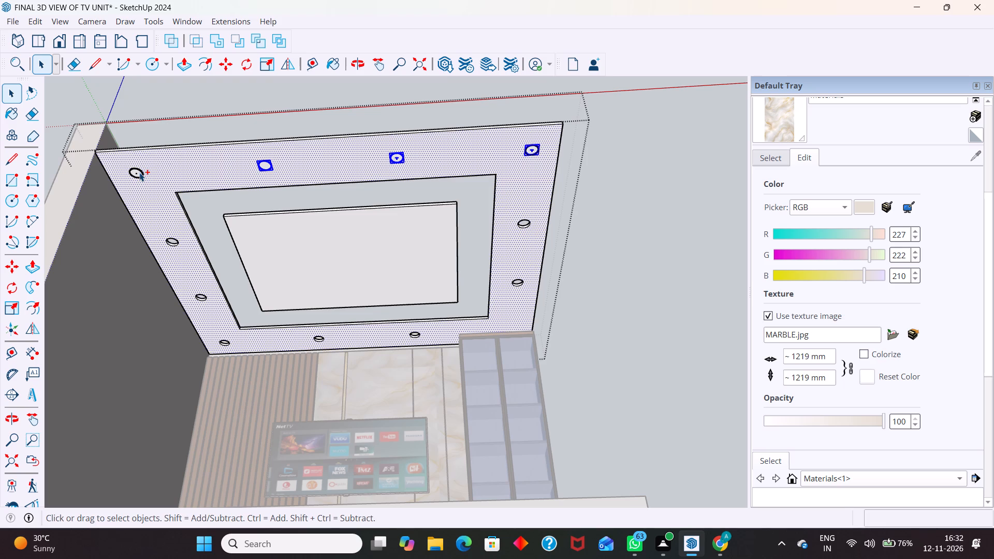
{"action": "left_click", "coordinate": [139, 172], "text": "ctrl"}
{"action": "left_click", "coordinate": [182, 160], "text": "shift"}
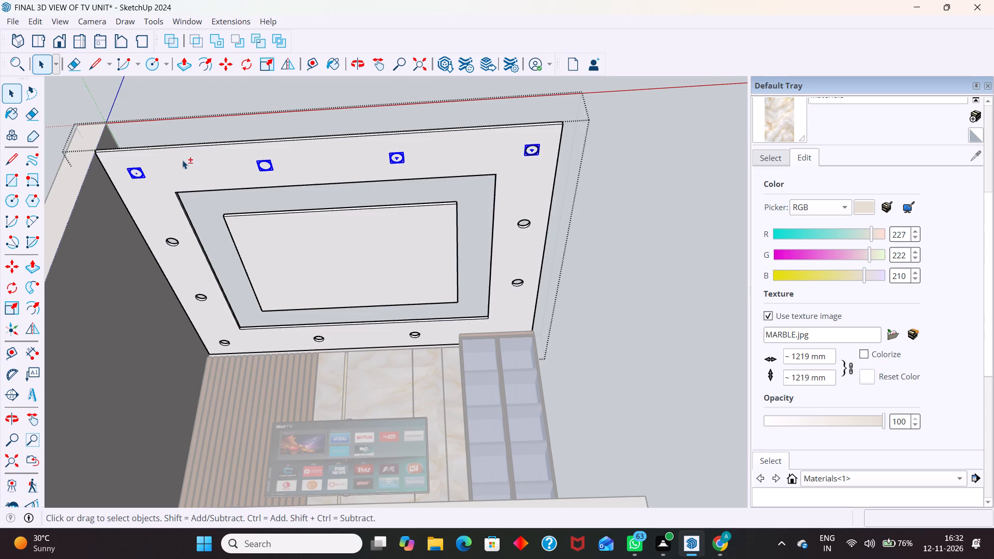
{"action": "key", "text": "m"}
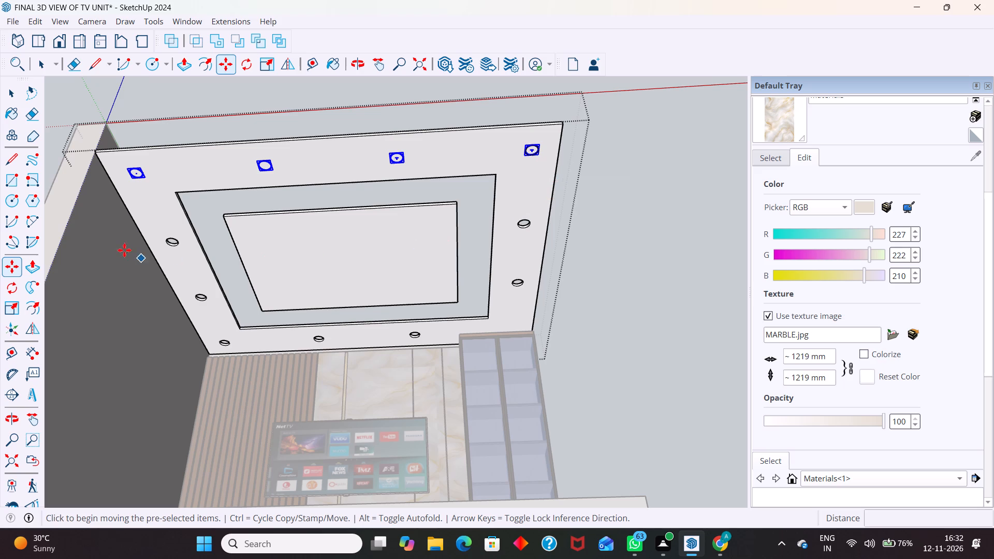
{"action": "scroll", "coordinate": [133, 173], "scroll_direction": "up", "scroll_amount": 4}
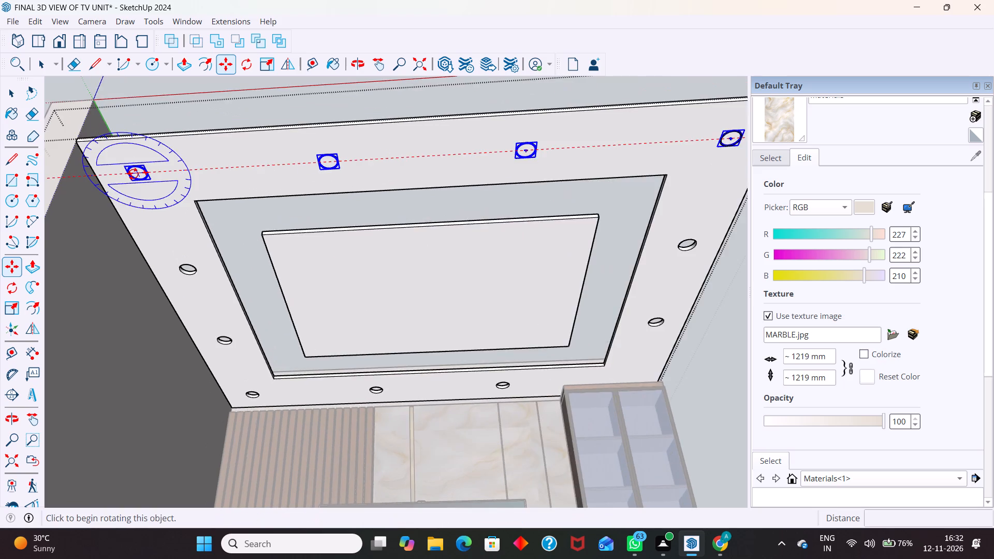
{"action": "scroll", "coordinate": [134, 174], "scroll_direction": "up", "scroll_amount": 2}
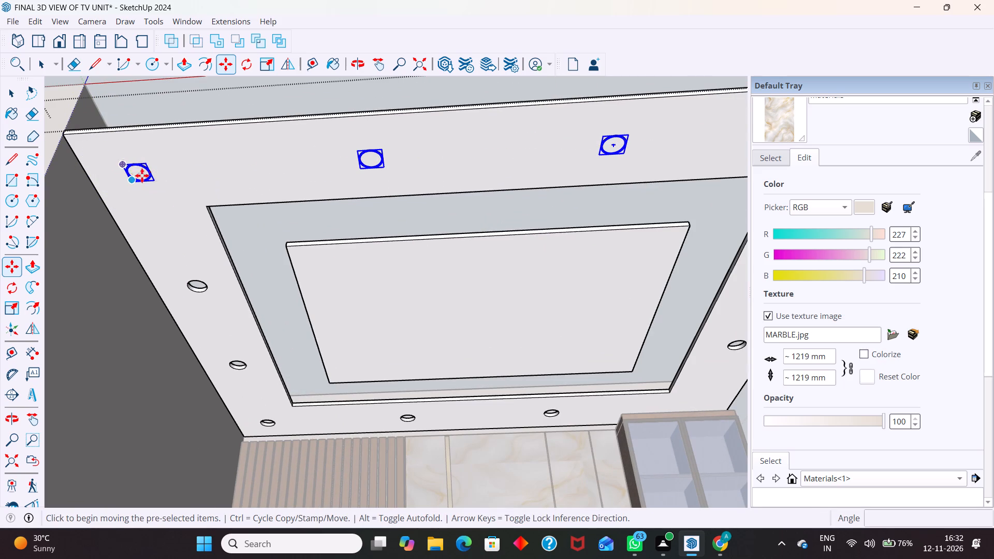
{"action": "left_click_drag", "start_coordinate": [611, 144], "coordinate": [615, 160]}
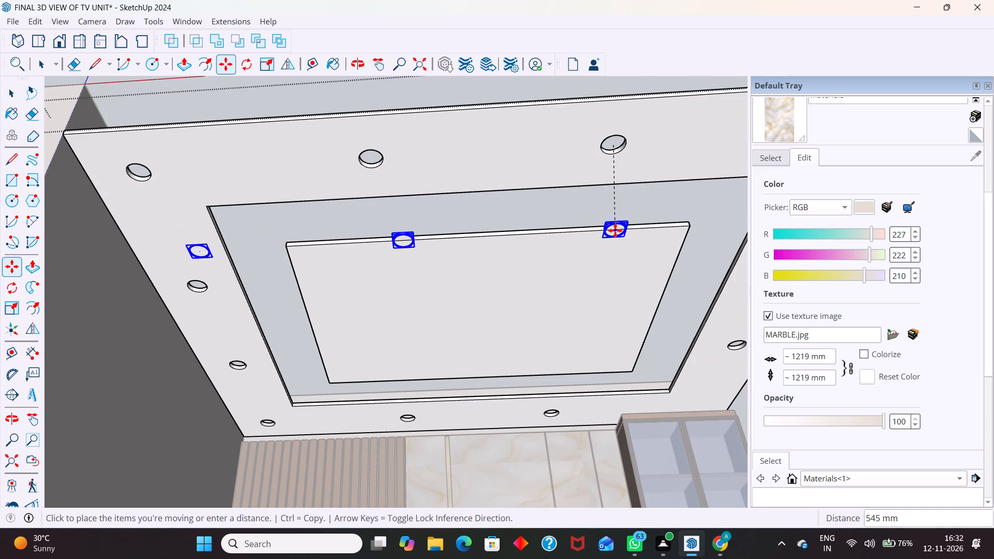
{"action": "scroll", "coordinate": [600, 216], "scroll_direction": "down", "scroll_amount": 2}
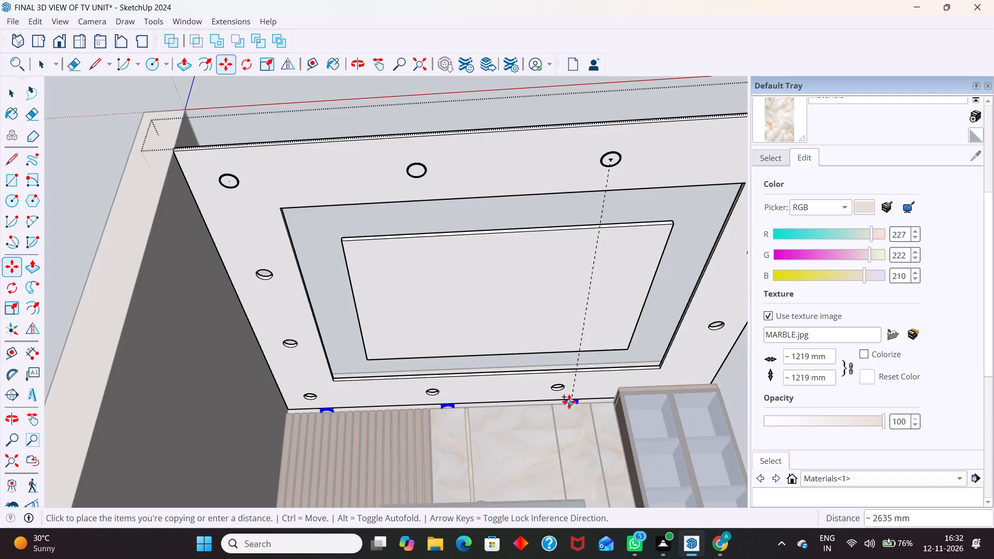
{"action": "scroll", "coordinate": [567, 401], "scroll_direction": "up", "scroll_amount": 7}
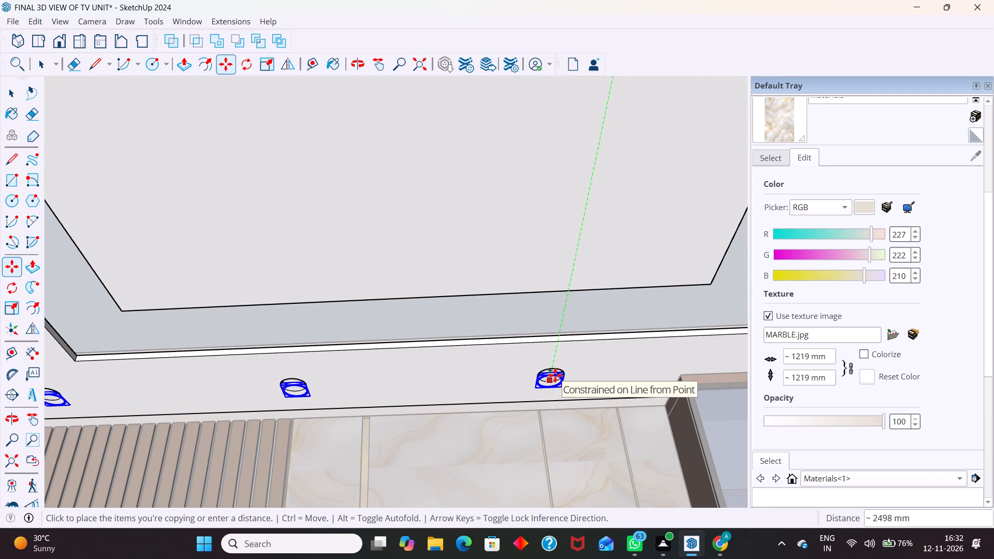
{"action": "scroll", "coordinate": [555, 375], "scroll_direction": "up", "scroll_amount": 13}
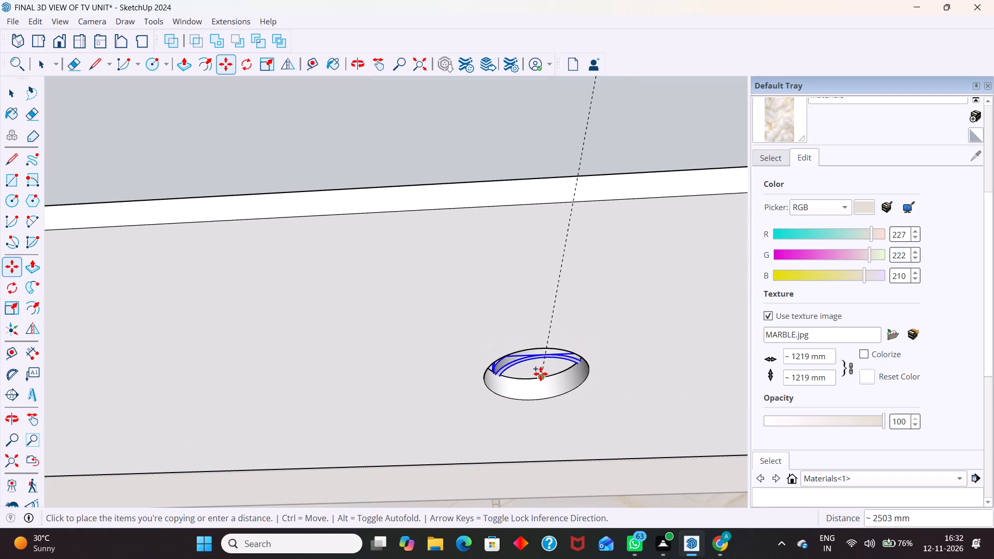
{"action": "key", "text": "Left"}
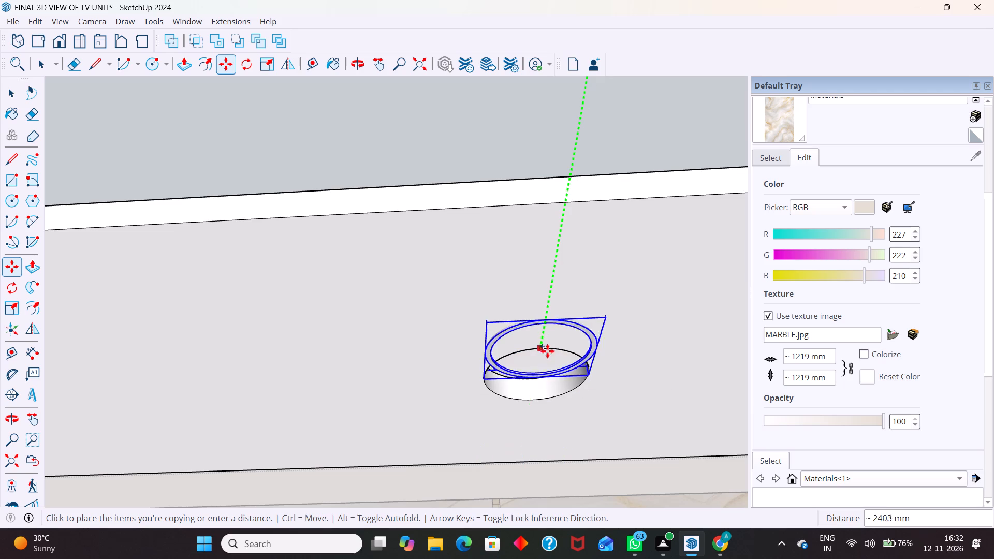
{"action": "scroll", "coordinate": [541, 357], "scroll_direction": "up", "scroll_amount": 4}
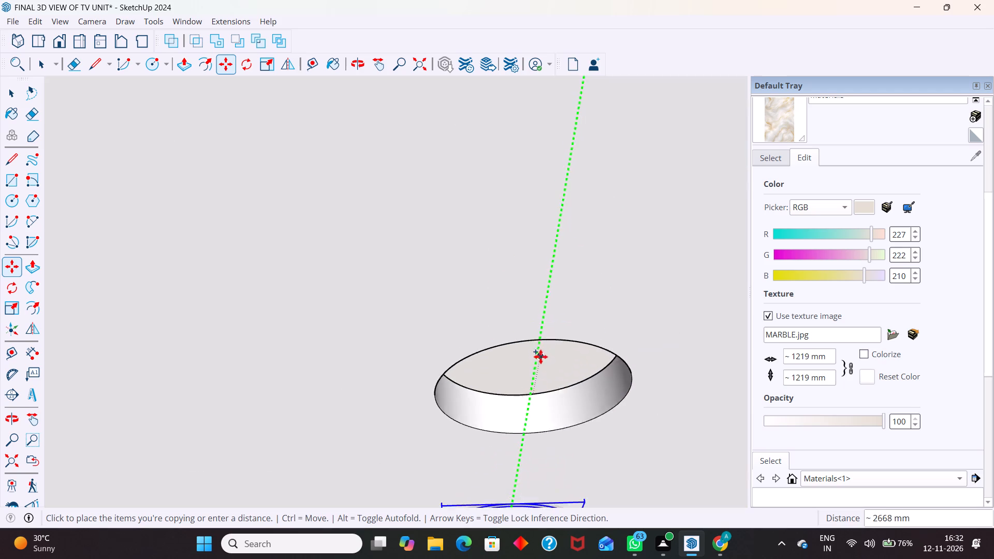
{"action": "scroll", "coordinate": [540, 357], "scroll_direction": "up", "scroll_amount": 1}
{"action": "scroll", "coordinate": [529, 263], "scroll_direction": "down", "scroll_amount": 4}
{"action": "scroll", "coordinate": [512, 326], "scroll_direction": "down", "scroll_amount": 2}
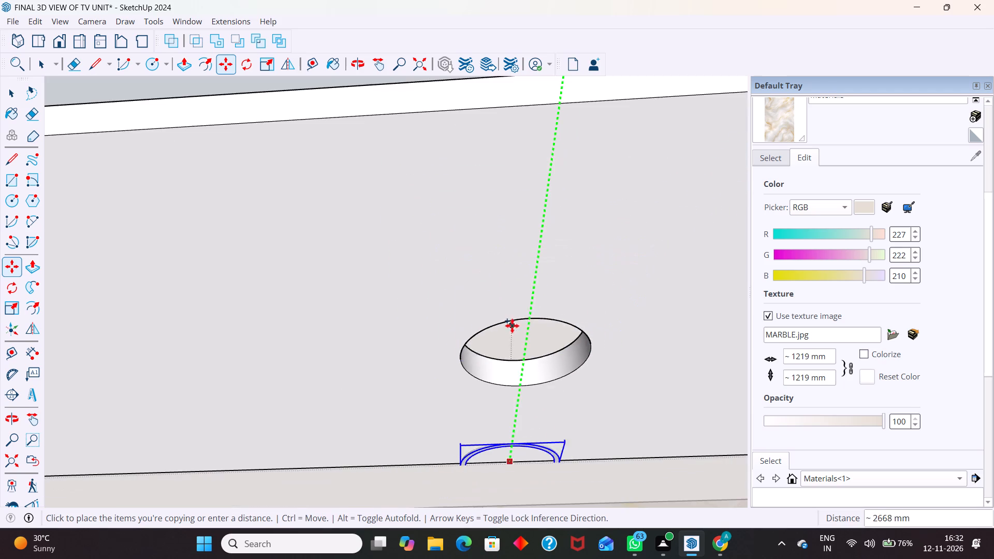
{"action": "scroll", "coordinate": [501, 327], "scroll_direction": "down", "scroll_amount": 3}
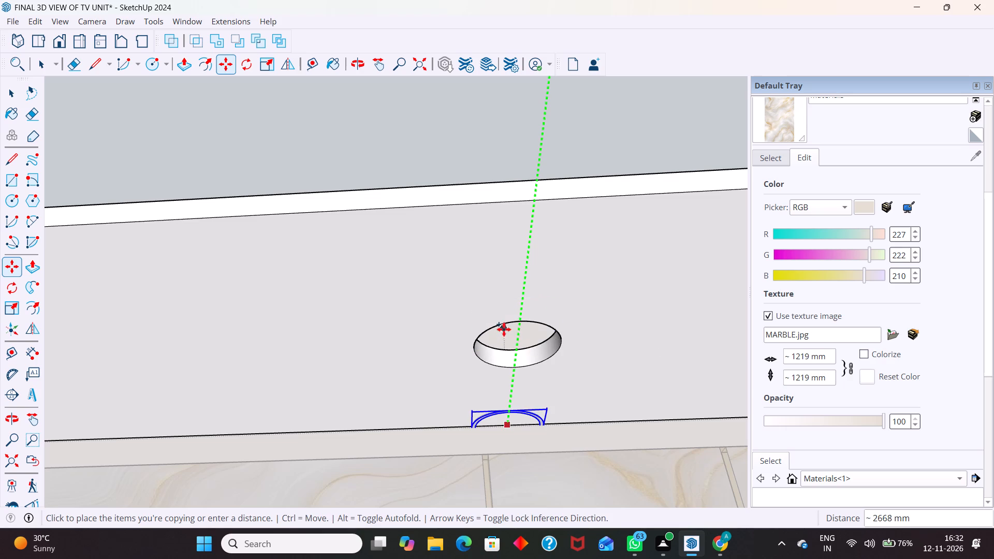
{"action": "scroll", "coordinate": [518, 308], "scroll_direction": "down", "scroll_amount": 1}
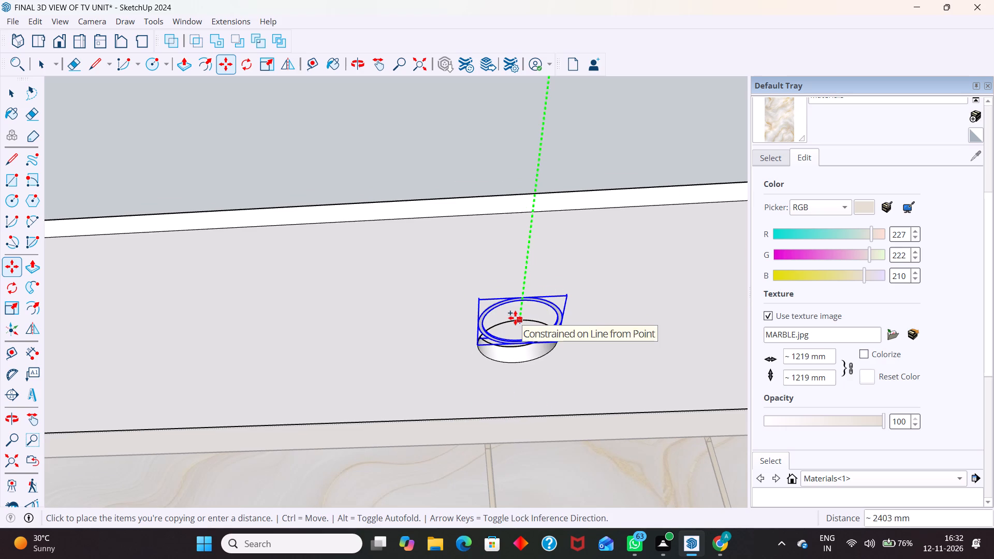
{"action": "left_click", "coordinate": [515, 318]}
Move the copied back row of fixtures about 49 mm along the green axis to centre it on the holes.
{"action": "scroll", "coordinate": [552, 231], "scroll_direction": "down", "scroll_amount": 7}
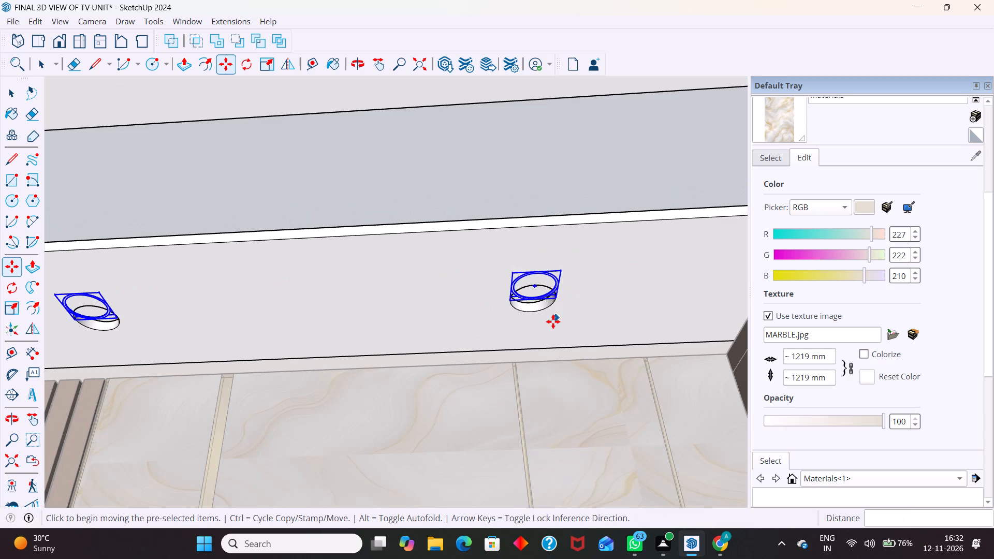
{"action": "scroll", "coordinate": [545, 282], "scroll_direction": "up", "scroll_amount": 4}
{"action": "left_click", "coordinate": [529, 287]}
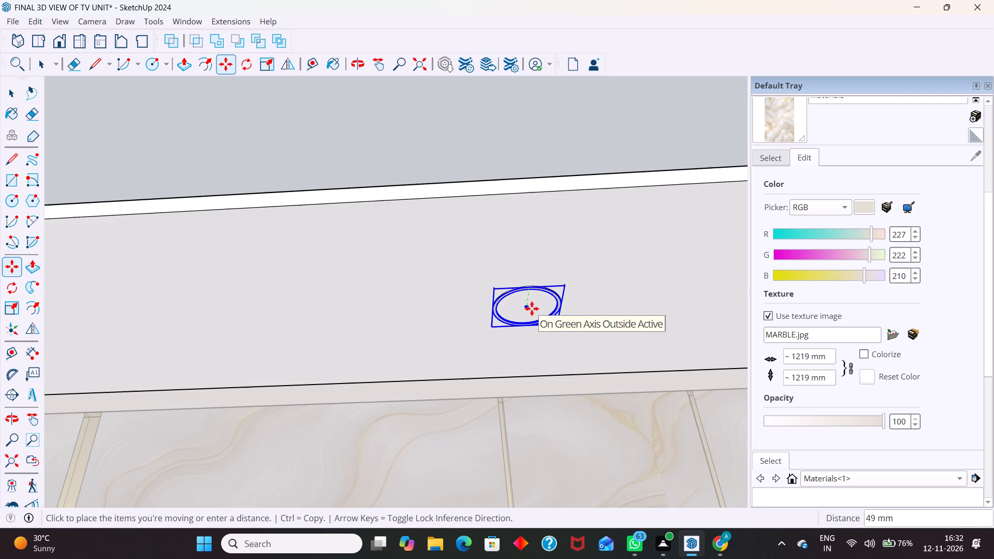
{"action": "left_click", "coordinate": [532, 308]}
{"action": "key", "text": "space"}
{"action": "scroll", "coordinate": [575, 260], "scroll_direction": "down", "scroll_amount": 19}
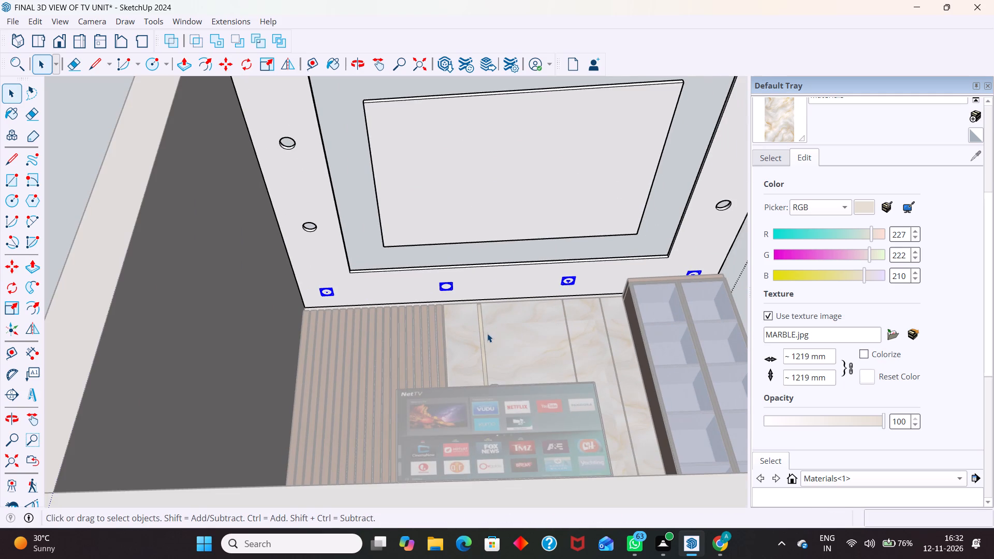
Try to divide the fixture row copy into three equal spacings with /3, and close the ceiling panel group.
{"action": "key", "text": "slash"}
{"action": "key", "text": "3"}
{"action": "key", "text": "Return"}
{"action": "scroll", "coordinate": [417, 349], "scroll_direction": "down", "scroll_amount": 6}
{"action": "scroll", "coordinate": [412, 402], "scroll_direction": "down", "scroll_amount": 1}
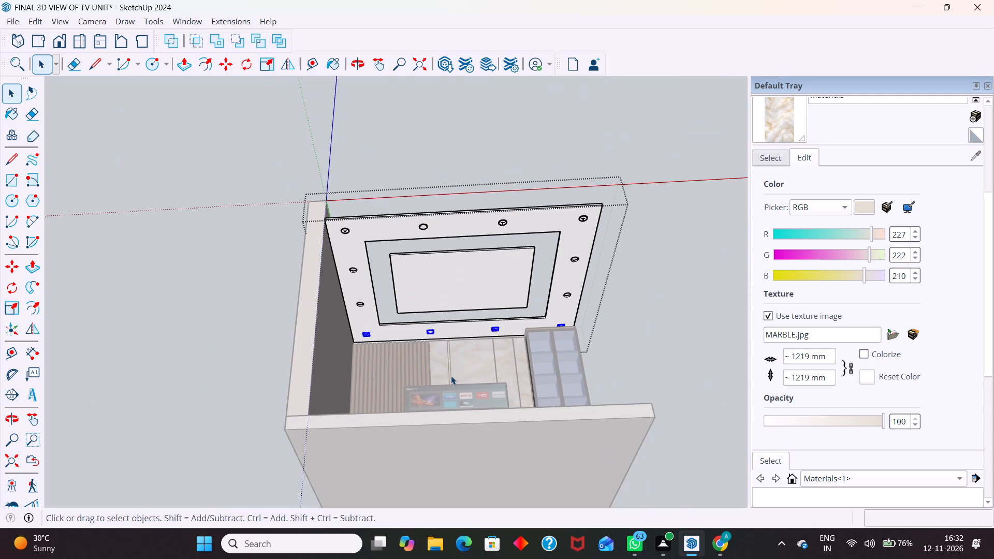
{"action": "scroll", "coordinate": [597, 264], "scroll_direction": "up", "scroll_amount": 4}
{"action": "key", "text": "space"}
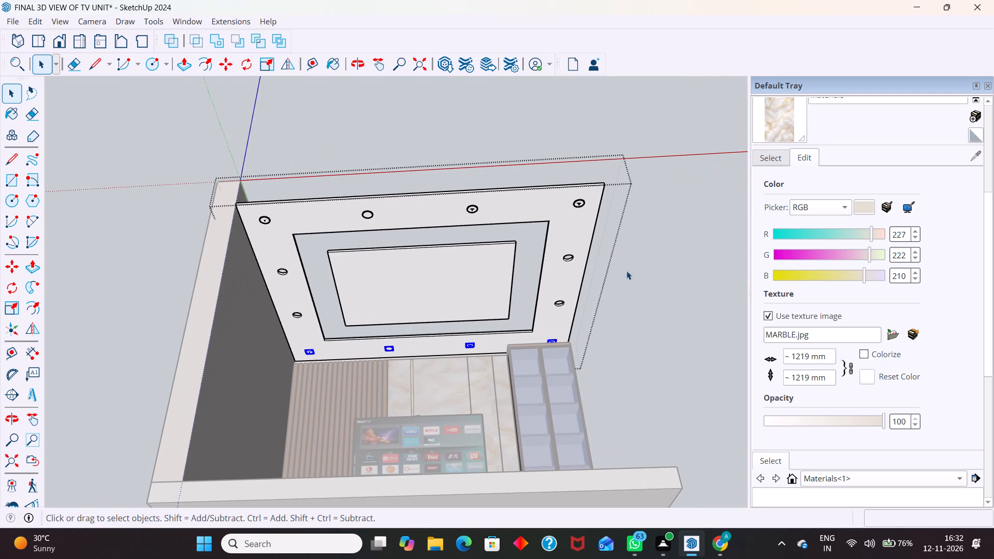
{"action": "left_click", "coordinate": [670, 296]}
Reopen the ceiling panel group and delete the surplus back-row fixture above the glass cabinet.
{"action": "scroll", "coordinate": [535, 335], "scroll_direction": "up", "scroll_amount": 20}
{"action": "scroll", "coordinate": [535, 335], "scroll_direction": "up", "scroll_amount": 2}
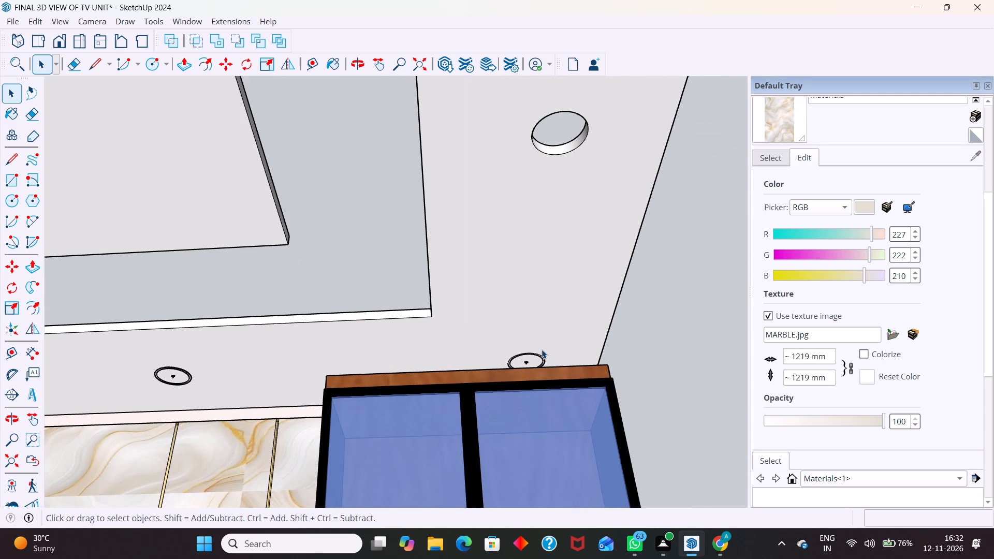
{"action": "left_click", "coordinate": [538, 357]}
{"action": "double_click", "coordinate": [536, 357]}
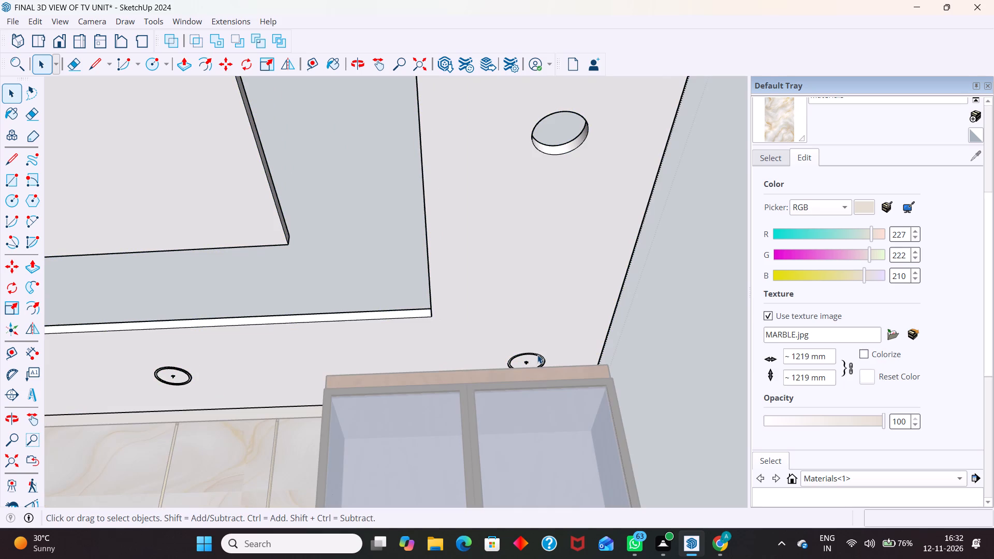
{"action": "left_click", "coordinate": [538, 354]}
{"action": "left_click", "coordinate": [542, 359]}
{"action": "key", "text": "Delete"}
{"action": "scroll", "coordinate": [534, 396], "scroll_direction": "down", "scroll_amount": 13}
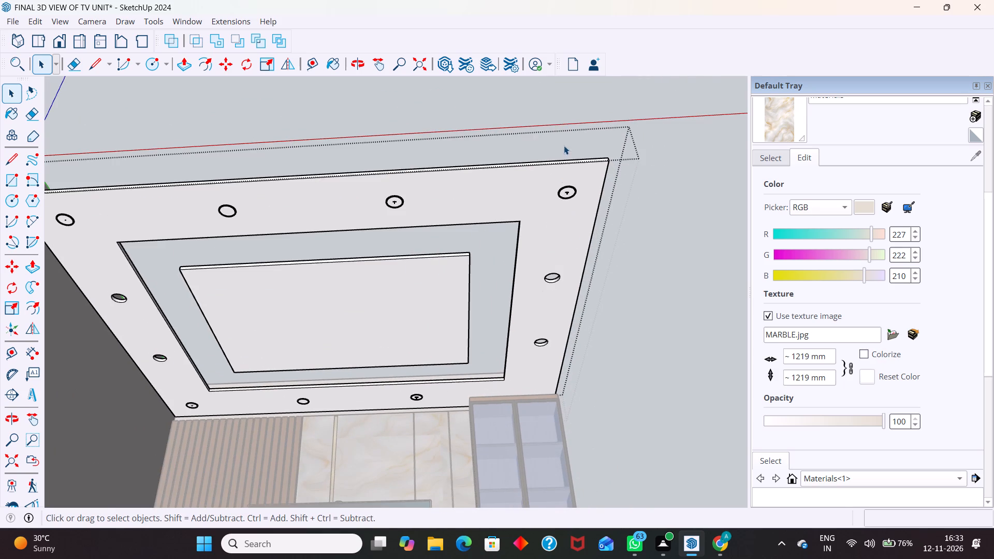
Copy the front-row corner fixture on the glass cabinet side about 810 mm along the green axis into the first side hole.
{"action": "scroll", "coordinate": [569, 176], "scroll_direction": "up", "scroll_amount": 5}
{"action": "left_click", "coordinate": [567, 195]}
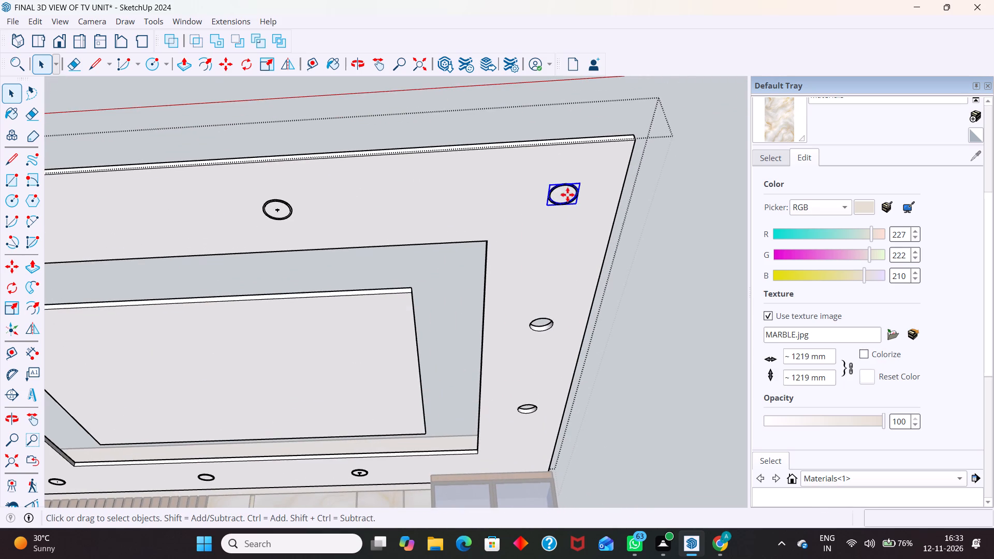
{"action": "key", "text": "m"}
{"action": "left_click", "coordinate": [563, 195]}
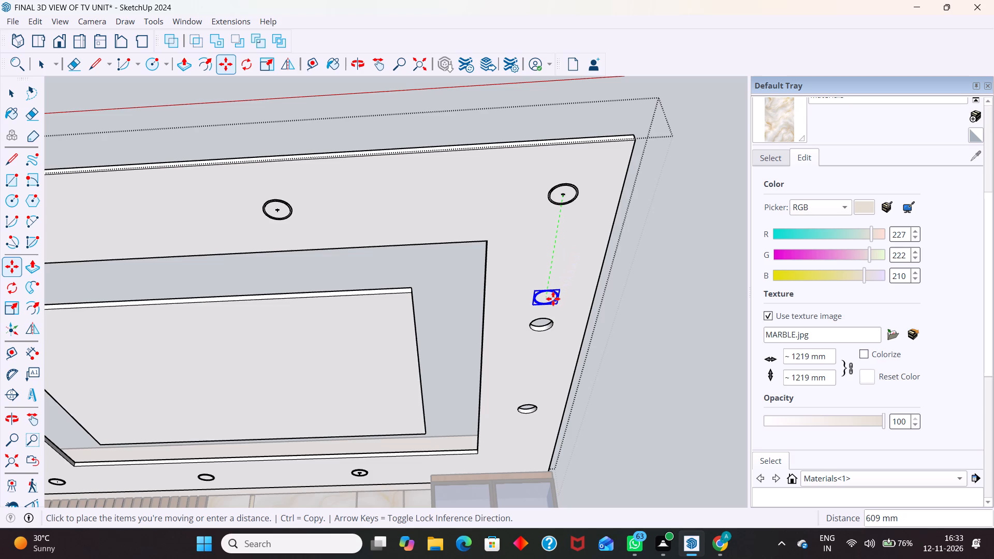
{"action": "scroll", "coordinate": [554, 320], "scroll_direction": "up", "scroll_amount": 9}
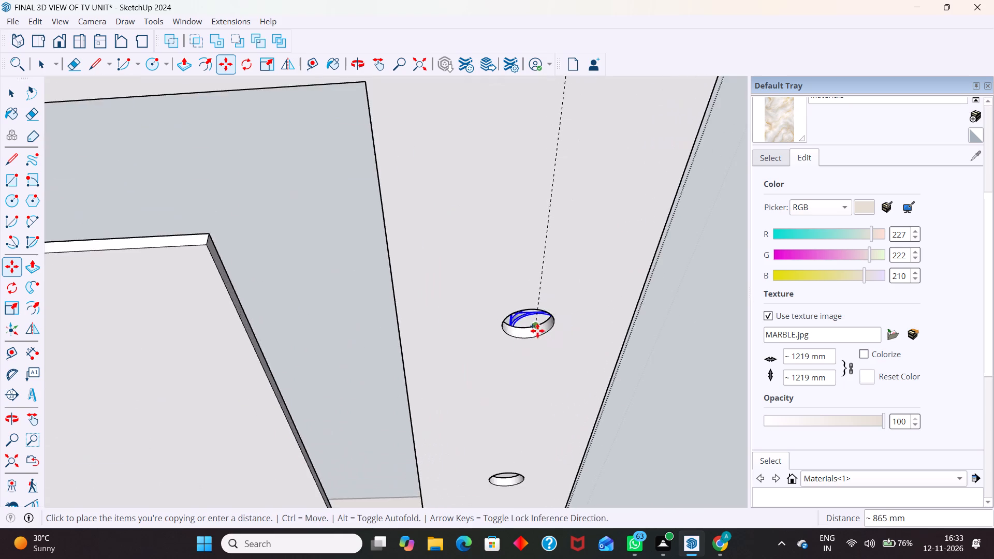
{"action": "scroll", "coordinate": [537, 331], "scroll_direction": "up", "scroll_amount": 2}
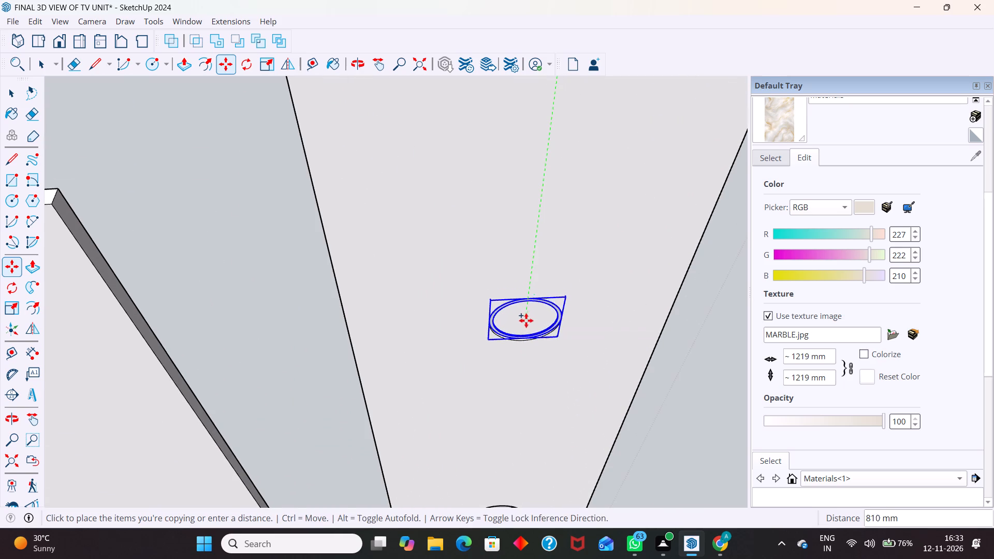
{"action": "left_click", "coordinate": [524, 321]}
Copy that side fixture about 803 mm along the green axis into the next hole, and close the ceiling panel group.
{"action": "scroll", "coordinate": [537, 224], "scroll_direction": "down", "scroll_amount": 5}
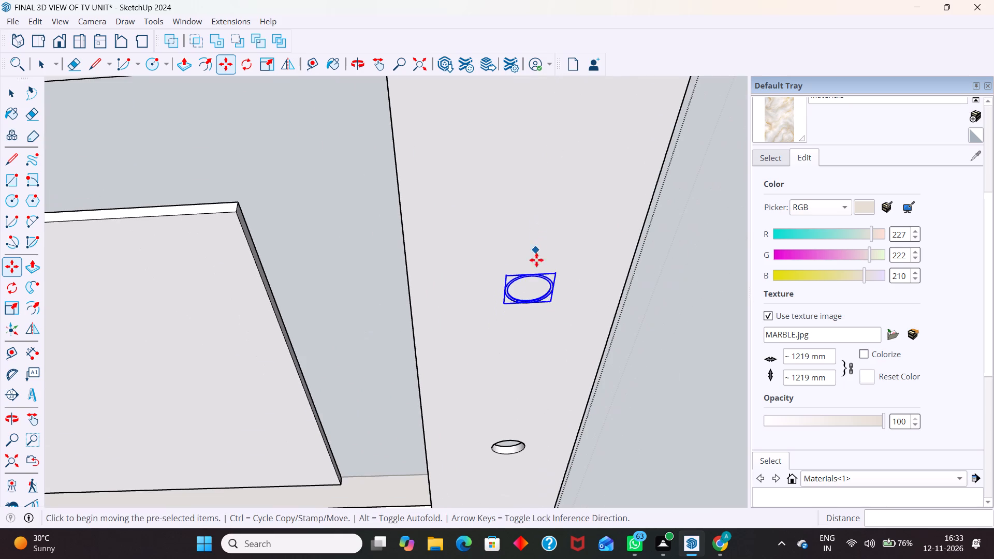
{"action": "left_click", "coordinate": [529, 288]}
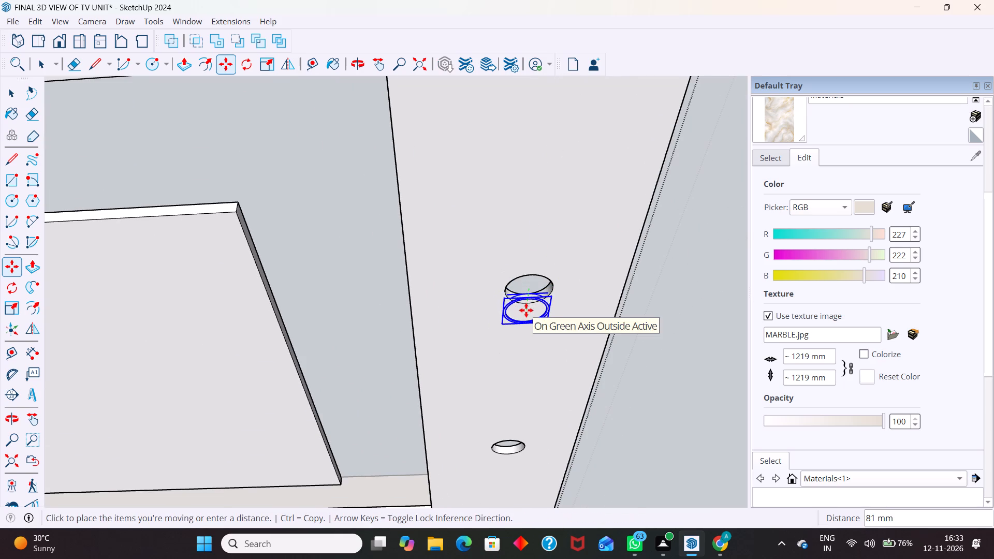
{"action": "scroll", "coordinate": [509, 454], "scroll_direction": "up", "scroll_amount": 7}
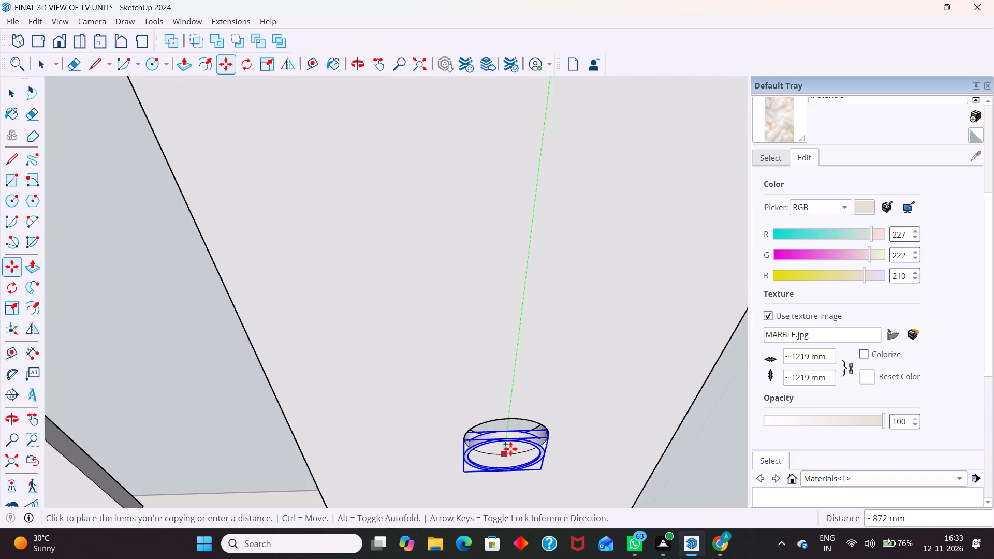
{"action": "scroll", "coordinate": [510, 449], "scroll_direction": "up", "scroll_amount": 5}
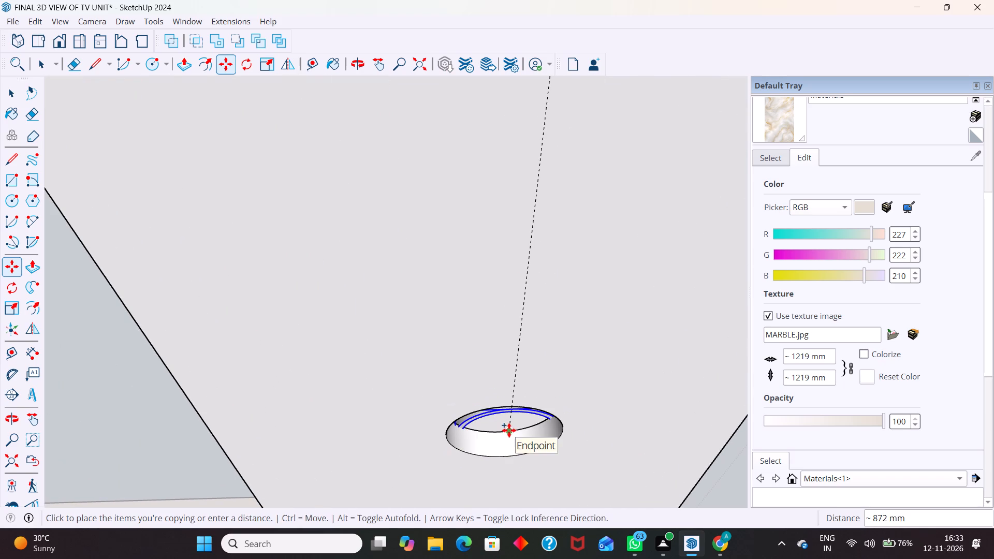
{"action": "scroll", "coordinate": [508, 430], "scroll_direction": "down", "scroll_amount": 3}
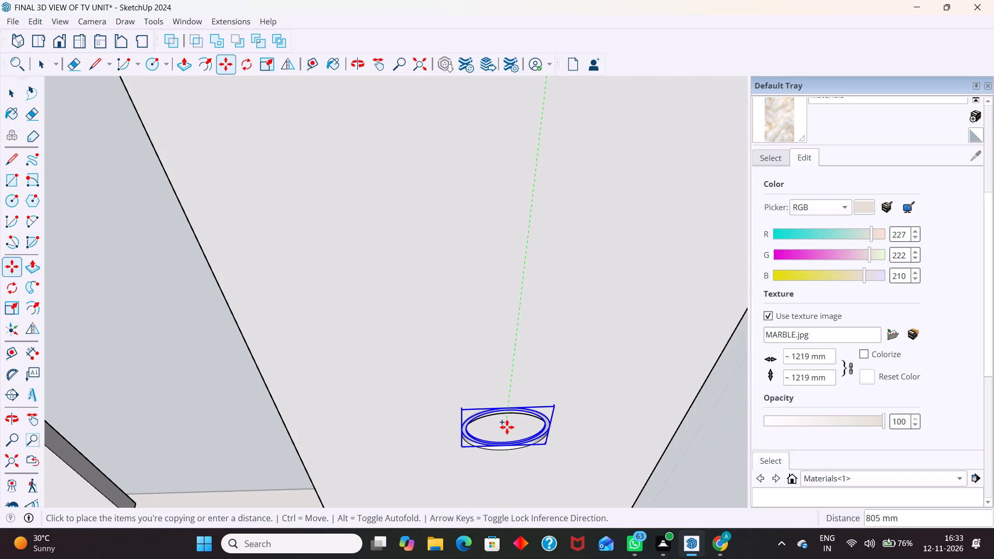
{"action": "left_click", "coordinate": [508, 426]}
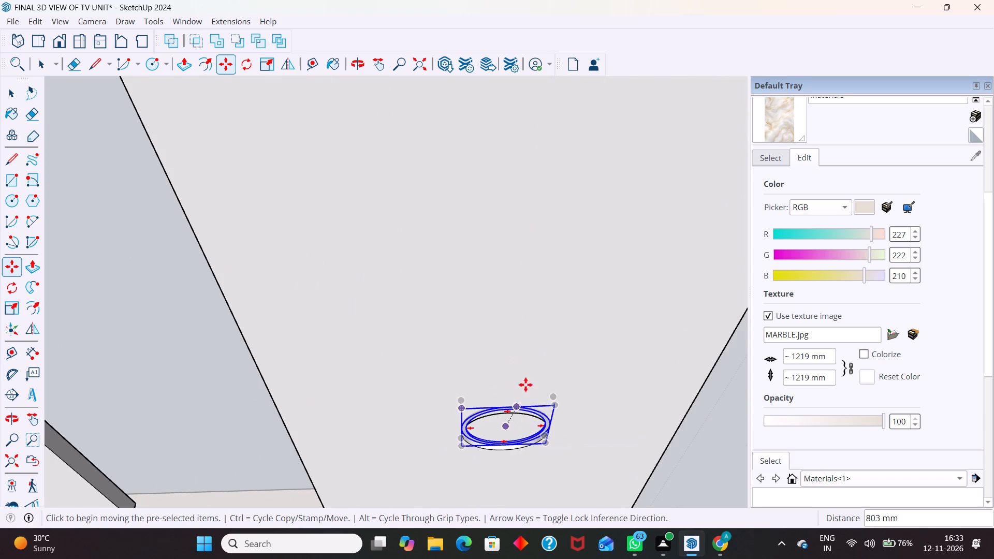
{"action": "key", "text": "space"}
{"action": "scroll", "coordinate": [519, 306], "scroll_direction": "down", "scroll_amount": 7}
{"action": "left_click", "coordinate": [691, 425]}
{"action": "scroll", "coordinate": [555, 395], "scroll_direction": "up", "scroll_amount": 4}
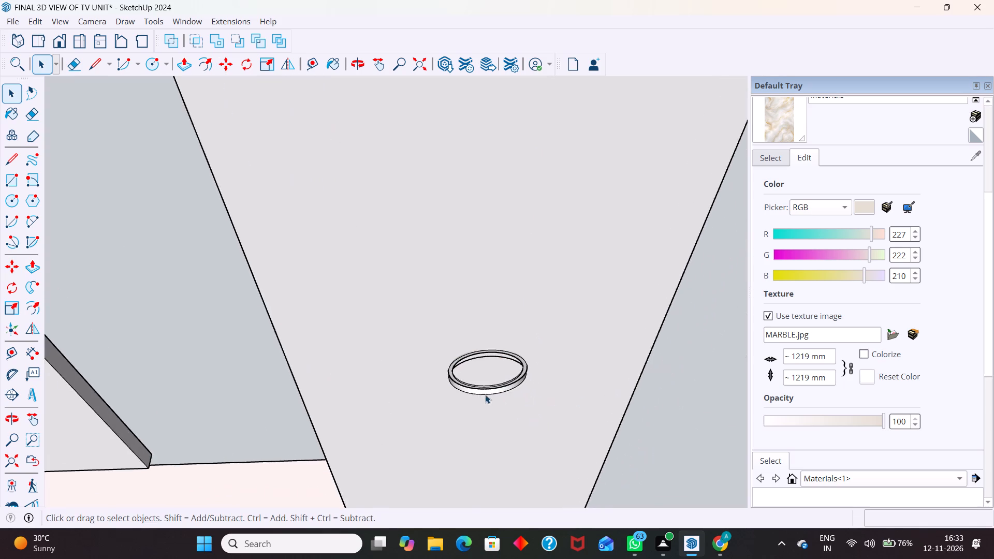
Reopen the ceiling panel group and copy the front corner fixture beside the side wall about 812 mm along the green axis into the adjacent hole.
{"action": "middle_click_drag", "start_coordinate": [476, 390], "coordinate": [487, 450]}
{"action": "scroll", "coordinate": [507, 320], "scroll_direction": "down", "scroll_amount": 6}
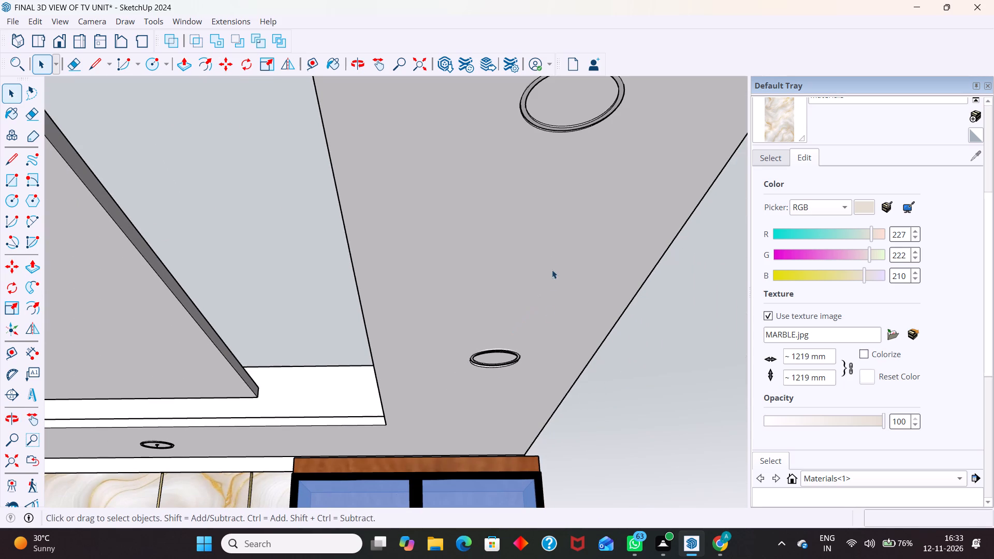
{"action": "scroll", "coordinate": [510, 247], "scroll_direction": "down", "scroll_amount": 6}
{"action": "middle_click_drag", "start_coordinate": [522, 299], "coordinate": [515, 356]}
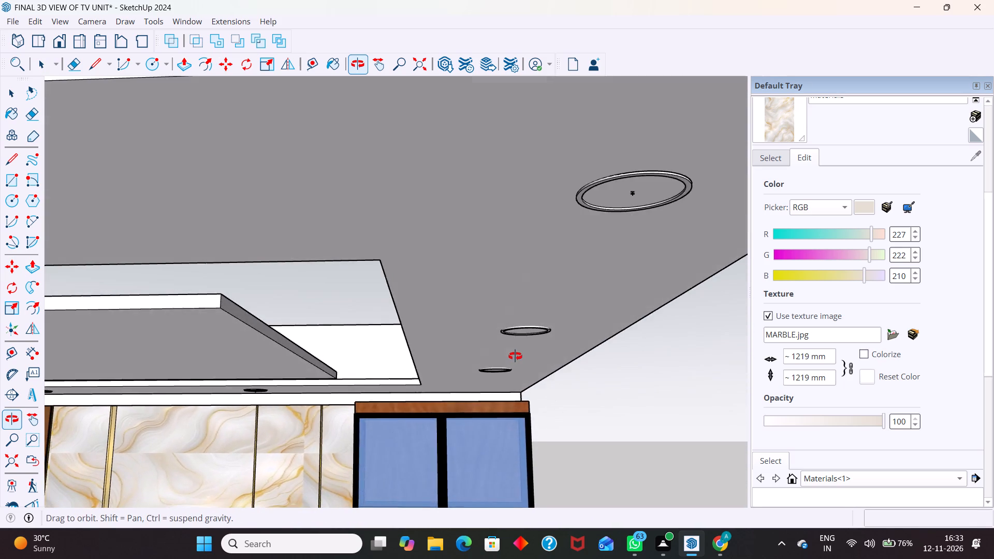
{"action": "middle_click_drag", "start_coordinate": [515, 356], "coordinate": [485, 325]}
{"action": "scroll", "coordinate": [617, 324], "scroll_direction": "down", "scroll_amount": 7}
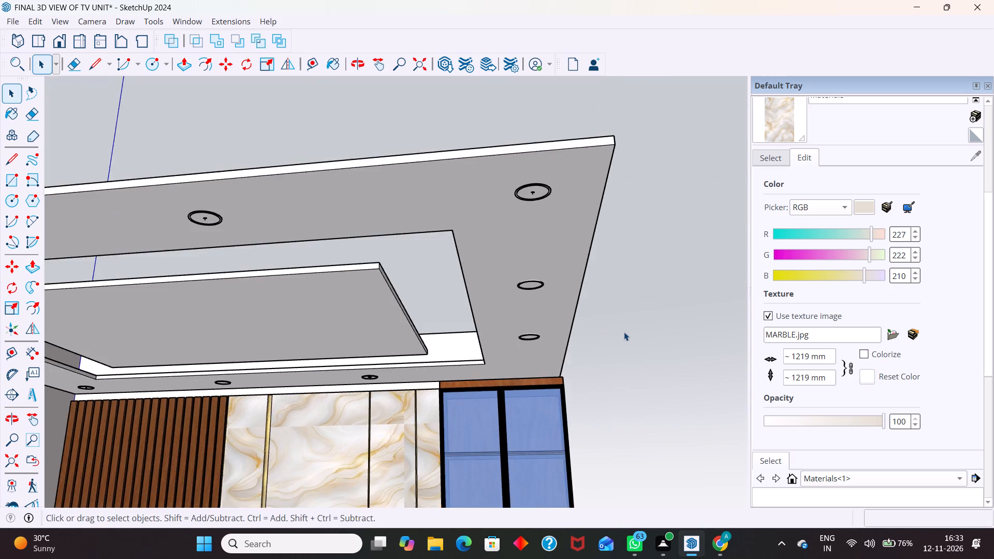
{"action": "scroll", "coordinate": [628, 335], "scroll_direction": "down", "scroll_amount": 12}
{"action": "scroll", "coordinate": [410, 322], "scroll_direction": "up", "scroll_amount": 13}
{"action": "middle_click_drag", "start_coordinate": [276, 330], "coordinate": [304, 261]}
{"action": "scroll", "coordinate": [343, 347], "scroll_direction": "down", "scroll_amount": 4}
{"action": "scroll", "coordinate": [306, 176], "scroll_direction": "up", "scroll_amount": 5}
{"action": "left_click", "coordinate": [307, 157]}
{"action": "left_click", "coordinate": [307, 157]}
{"action": "left_click", "coordinate": [307, 157]}
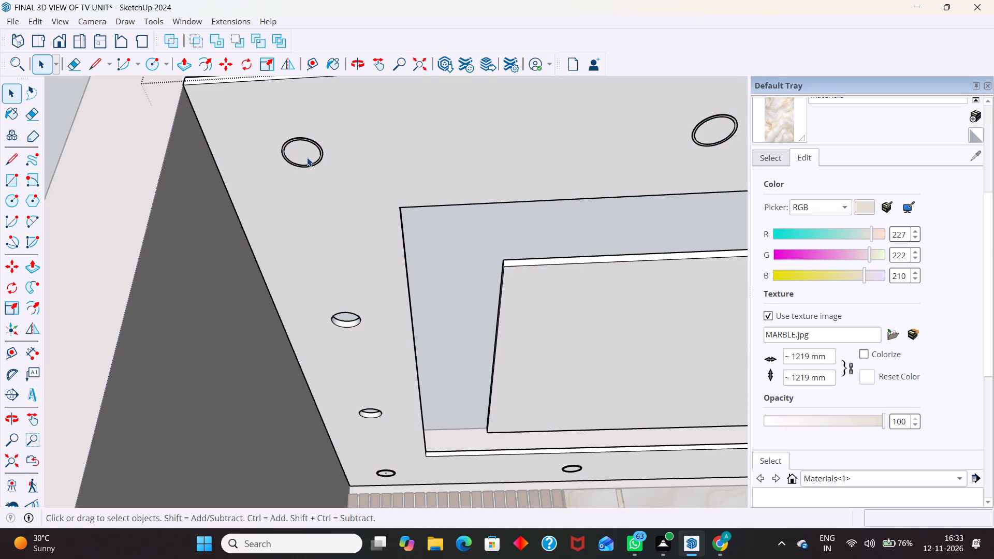
{"action": "left_click", "coordinate": [315, 160]}
{"action": "key", "text": "m"}
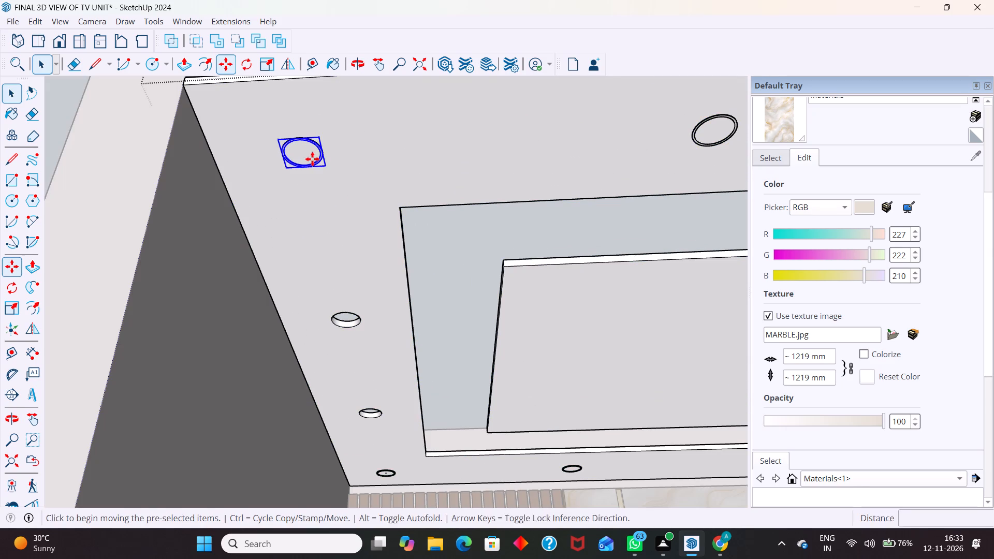
{"action": "left_click", "coordinate": [300, 151]}
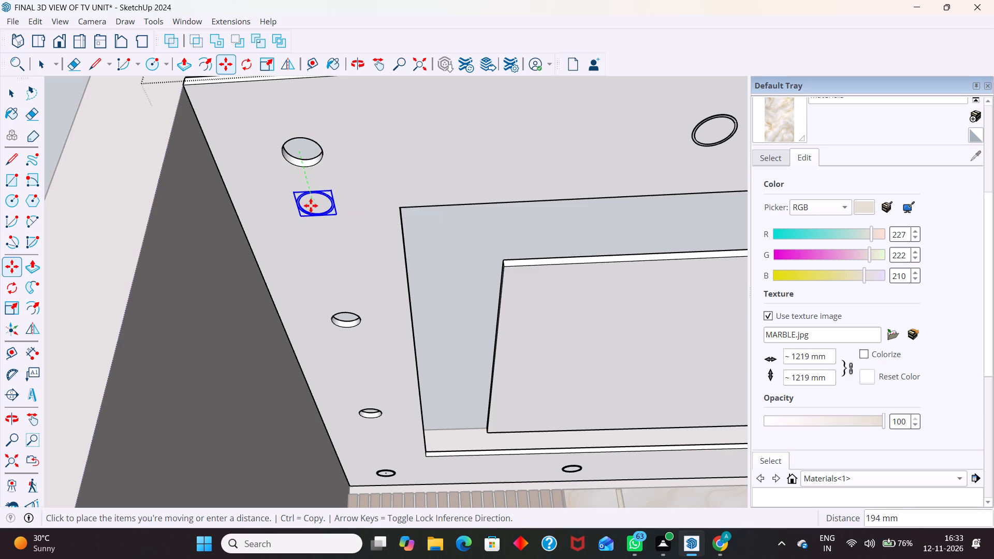
{"action": "scroll", "coordinate": [355, 326], "scroll_direction": "up", "scroll_amount": 10}
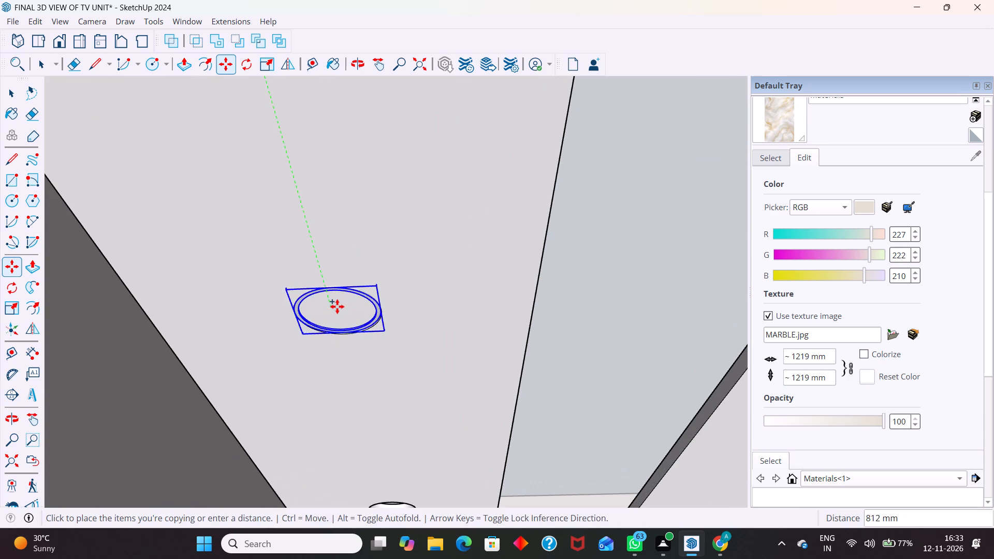
{"action": "left_click", "coordinate": [338, 310]}
Copy the wall-side fixture about 786 mm along the green axis into the remaining side hole, and close the ceiling panel group.
{"action": "scroll", "coordinate": [350, 215], "scroll_direction": "down", "scroll_amount": 6}
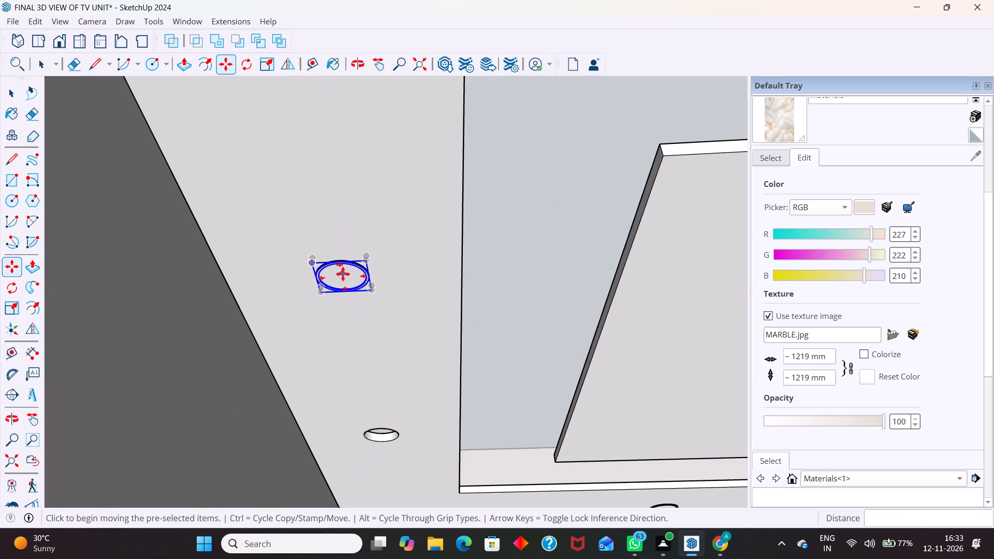
{"action": "left_click", "coordinate": [343, 275]}
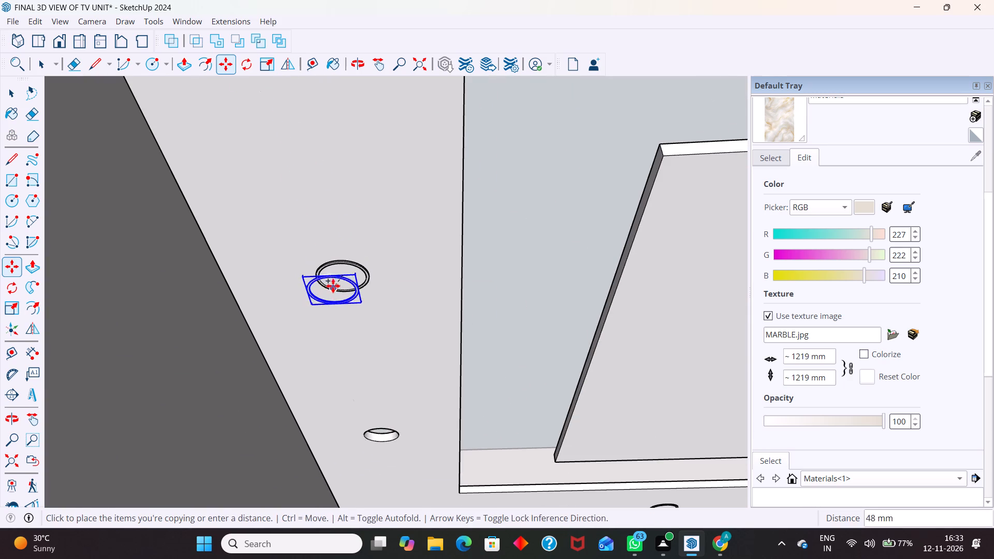
{"action": "scroll", "coordinate": [374, 445], "scroll_direction": "up", "scroll_amount": 11}
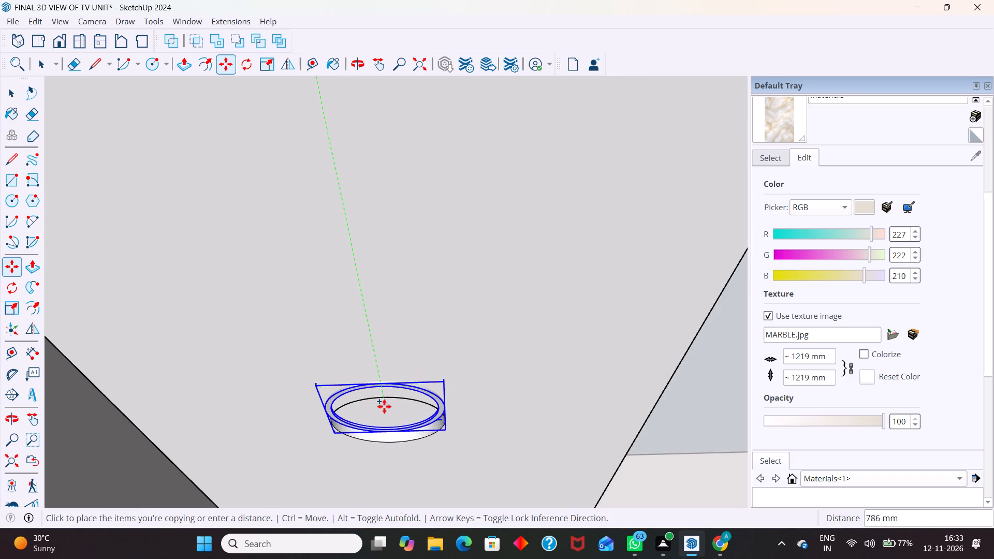
{"action": "left_click", "coordinate": [385, 411]}
{"action": "scroll", "coordinate": [386, 310], "scroll_direction": "down", "scroll_amount": 5}
{"action": "key", "text": "space"}
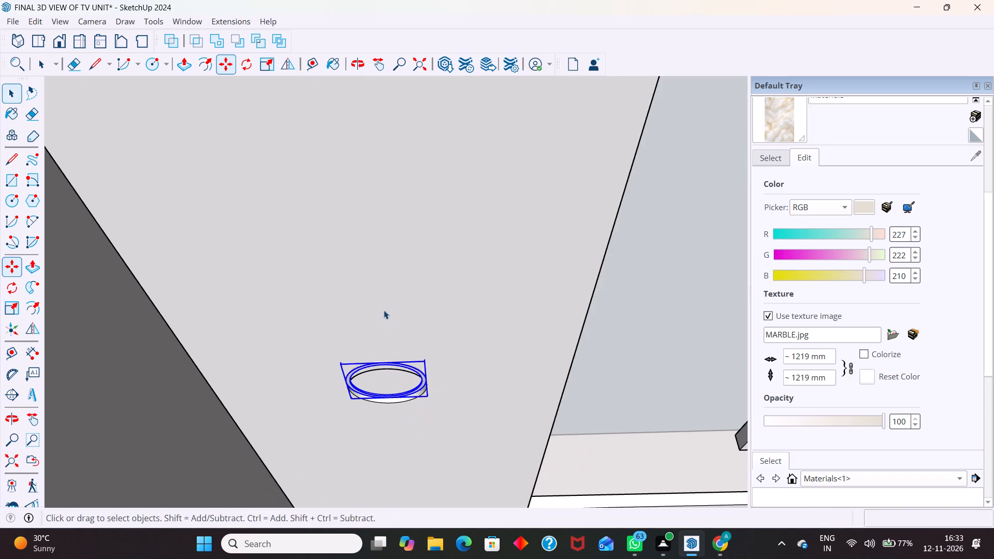
{"action": "scroll", "coordinate": [370, 289], "scroll_direction": "down", "scroll_amount": 7}
{"action": "key", "text": "space"}
{"action": "left_click", "coordinate": [391, 398]}
{"action": "scroll", "coordinate": [372, 319], "scroll_direction": "down", "scroll_amount": 7}
{"action": "middle_click_drag", "start_coordinate": [382, 356], "coordinate": [385, 435]}
{"action": "scroll", "coordinate": [391, 396], "scroll_direction": "up", "scroll_amount": 6}
{"action": "scroll", "coordinate": [364, 347], "scroll_direction": "down", "scroll_amount": 11}
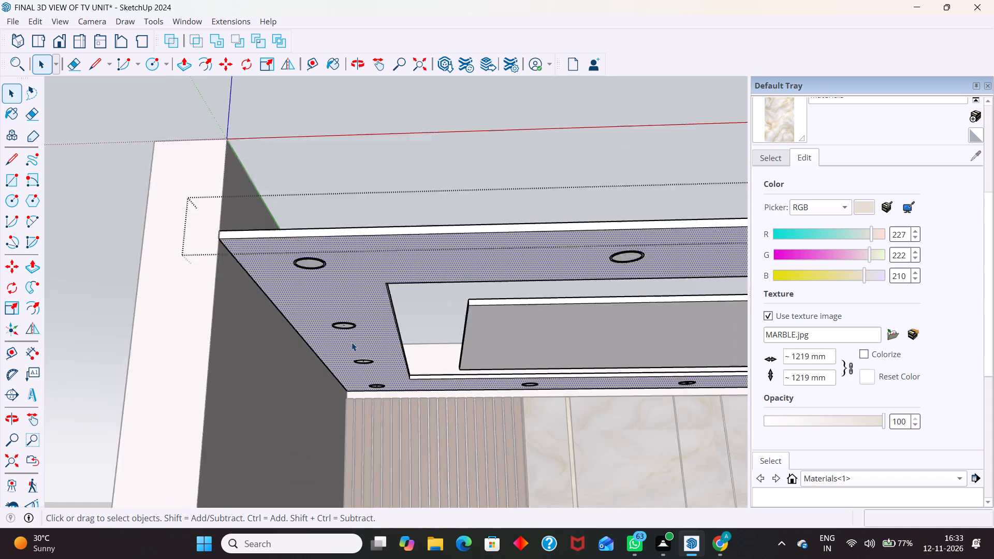
{"action": "scroll", "coordinate": [352, 342], "scroll_direction": "down", "scroll_amount": 6}
{"action": "left_click", "coordinate": [549, 209]}
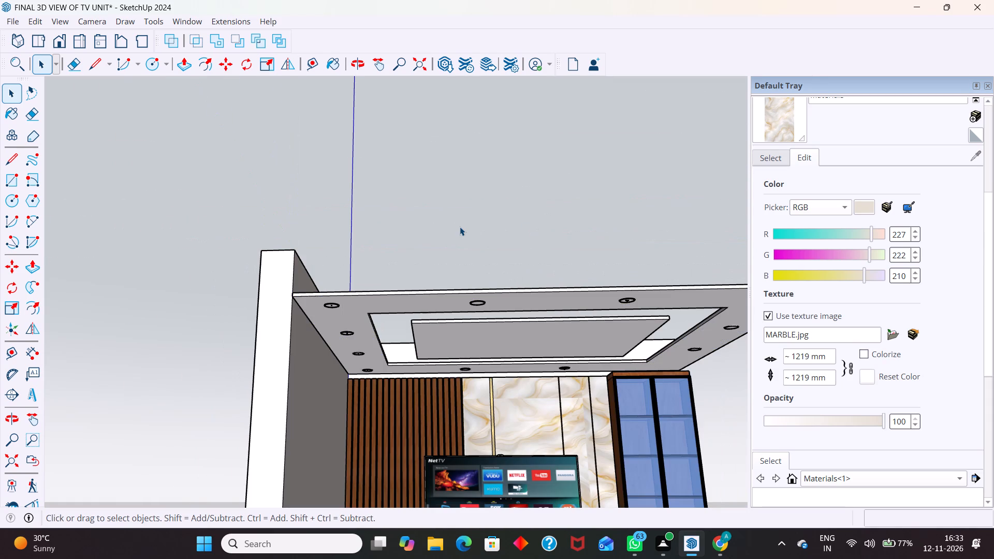
Open the ceiling panel group and the front corner fixture on the glass cabinet side for editing.
{"action": "scroll", "coordinate": [373, 251], "scroll_direction": "down", "scroll_amount": 4}
{"action": "middle_click_drag", "start_coordinate": [644, 276], "coordinate": [630, 185]}
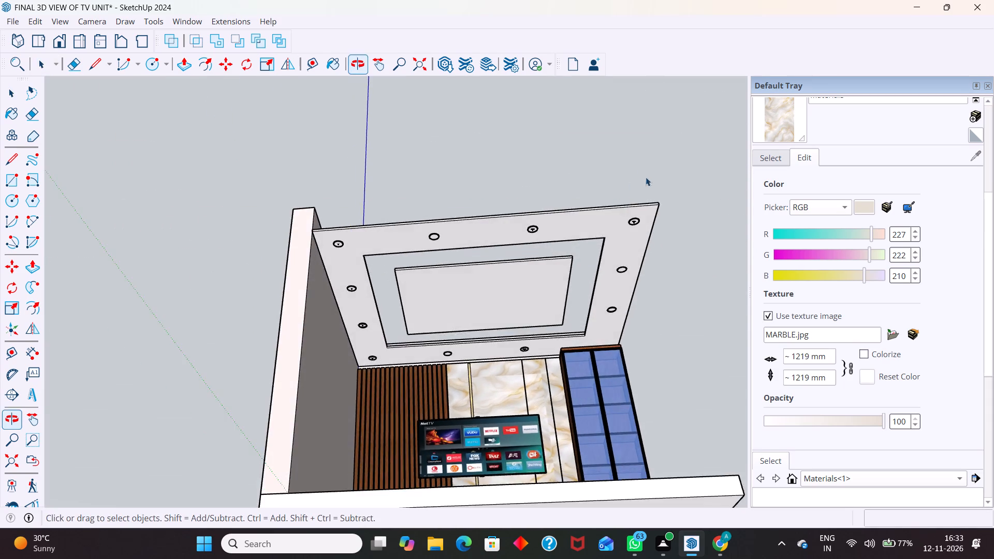
{"action": "scroll", "coordinate": [653, 213], "scroll_direction": "up", "scroll_amount": 14}
{"action": "double_click", "coordinate": [645, 224]}
{"action": "left_click", "coordinate": [634, 234]}
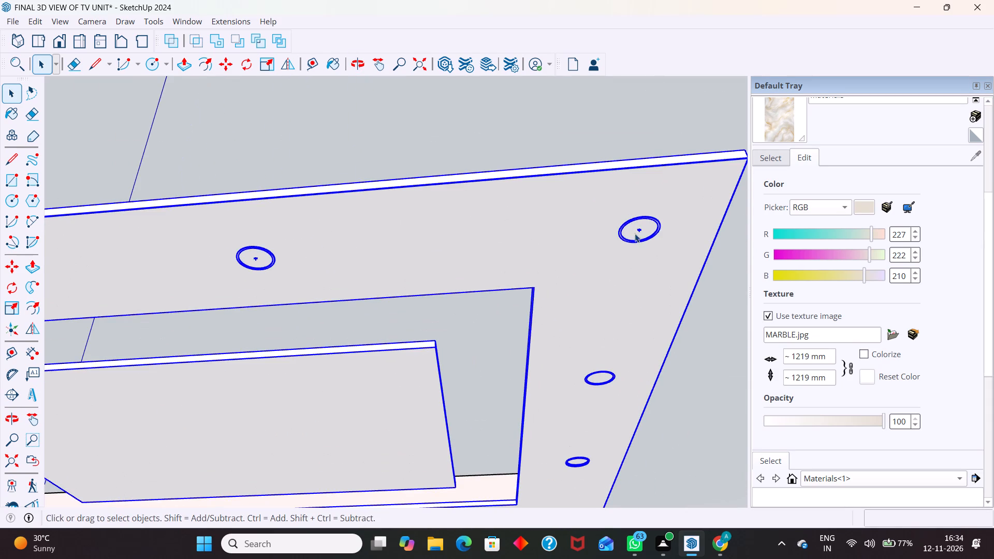
{"action": "double_click", "coordinate": [641, 228]}
{"action": "scroll", "coordinate": [639, 230], "scroll_direction": "up", "scroll_amount": 13}
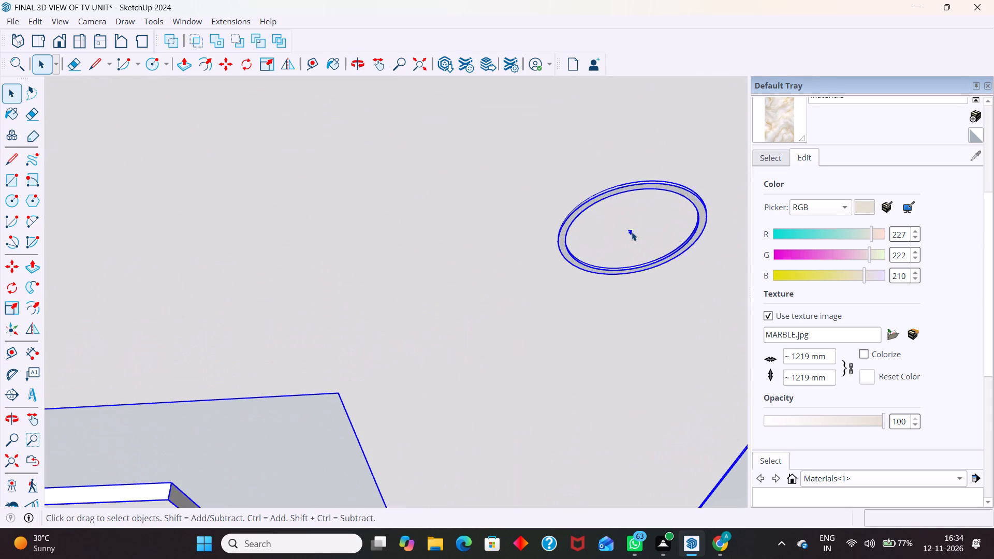
{"action": "triple_click", "coordinate": [628, 232]}
{"action": "scroll", "coordinate": [628, 231], "scroll_direction": "up", "scroll_amount": 9}
{"action": "double_click", "coordinate": [631, 245]}
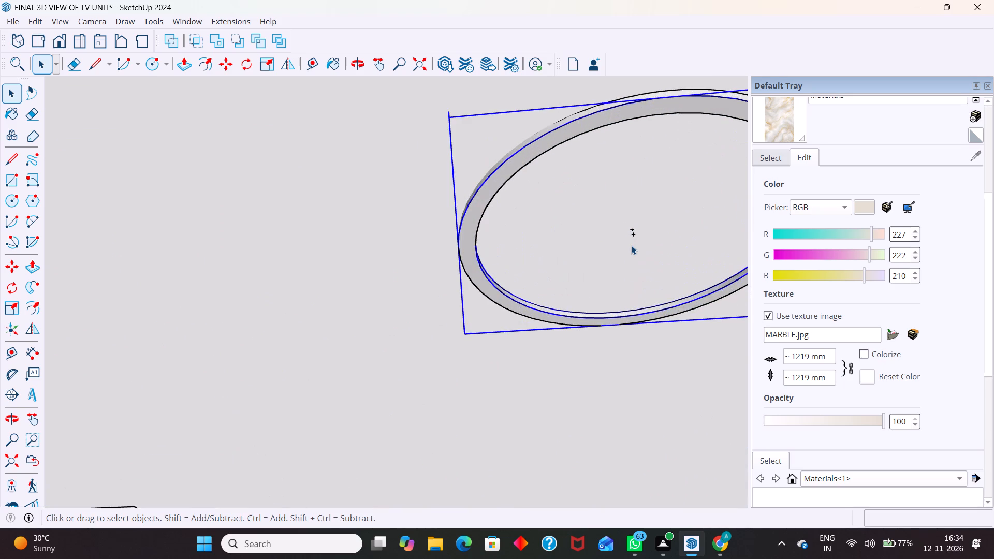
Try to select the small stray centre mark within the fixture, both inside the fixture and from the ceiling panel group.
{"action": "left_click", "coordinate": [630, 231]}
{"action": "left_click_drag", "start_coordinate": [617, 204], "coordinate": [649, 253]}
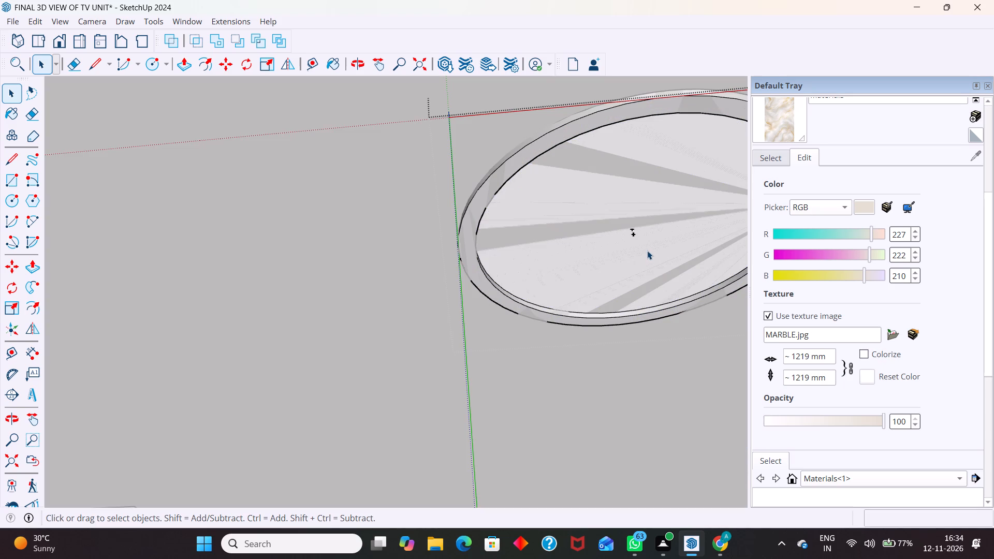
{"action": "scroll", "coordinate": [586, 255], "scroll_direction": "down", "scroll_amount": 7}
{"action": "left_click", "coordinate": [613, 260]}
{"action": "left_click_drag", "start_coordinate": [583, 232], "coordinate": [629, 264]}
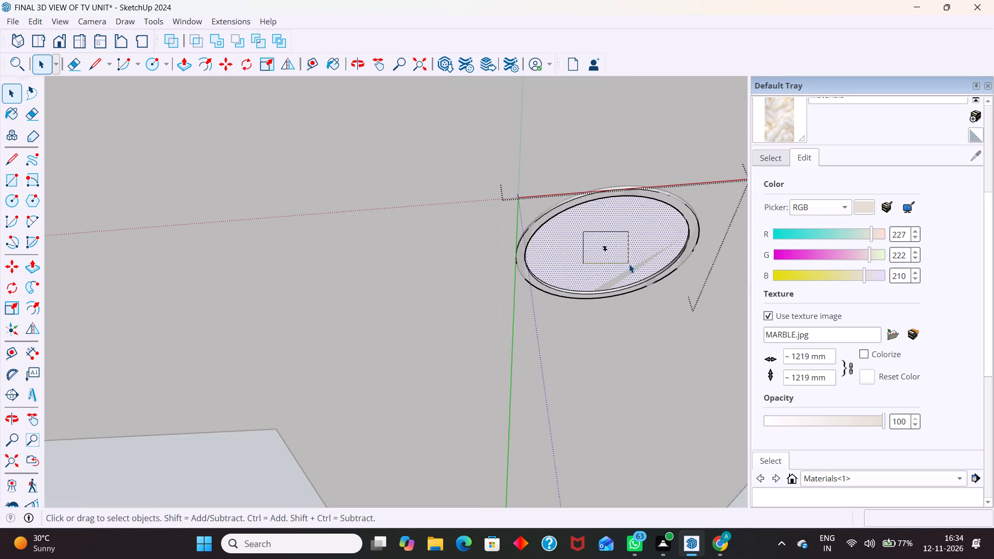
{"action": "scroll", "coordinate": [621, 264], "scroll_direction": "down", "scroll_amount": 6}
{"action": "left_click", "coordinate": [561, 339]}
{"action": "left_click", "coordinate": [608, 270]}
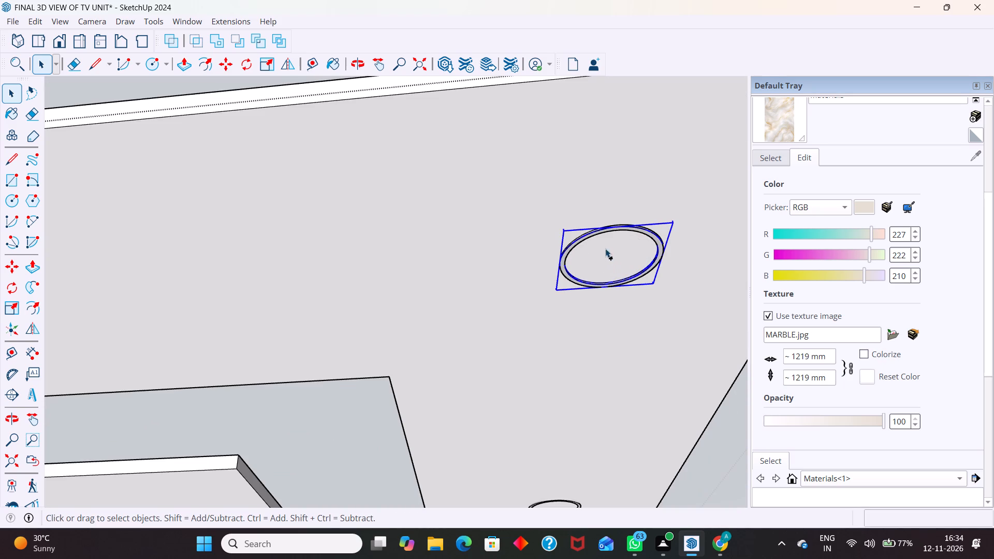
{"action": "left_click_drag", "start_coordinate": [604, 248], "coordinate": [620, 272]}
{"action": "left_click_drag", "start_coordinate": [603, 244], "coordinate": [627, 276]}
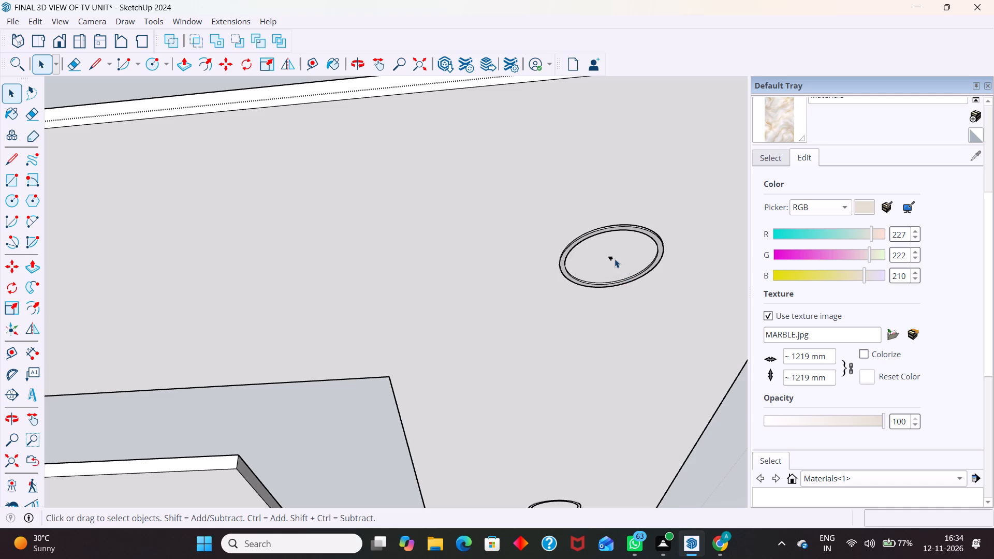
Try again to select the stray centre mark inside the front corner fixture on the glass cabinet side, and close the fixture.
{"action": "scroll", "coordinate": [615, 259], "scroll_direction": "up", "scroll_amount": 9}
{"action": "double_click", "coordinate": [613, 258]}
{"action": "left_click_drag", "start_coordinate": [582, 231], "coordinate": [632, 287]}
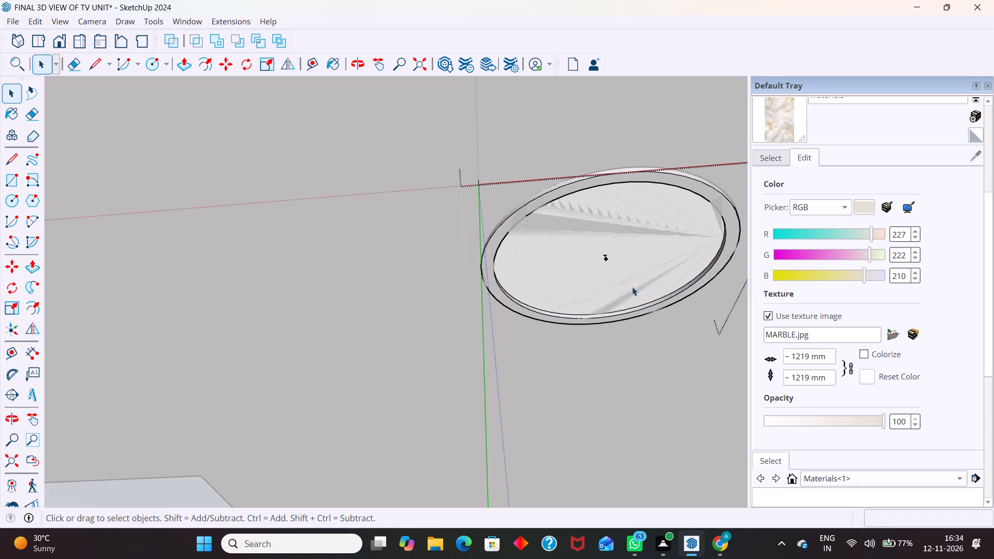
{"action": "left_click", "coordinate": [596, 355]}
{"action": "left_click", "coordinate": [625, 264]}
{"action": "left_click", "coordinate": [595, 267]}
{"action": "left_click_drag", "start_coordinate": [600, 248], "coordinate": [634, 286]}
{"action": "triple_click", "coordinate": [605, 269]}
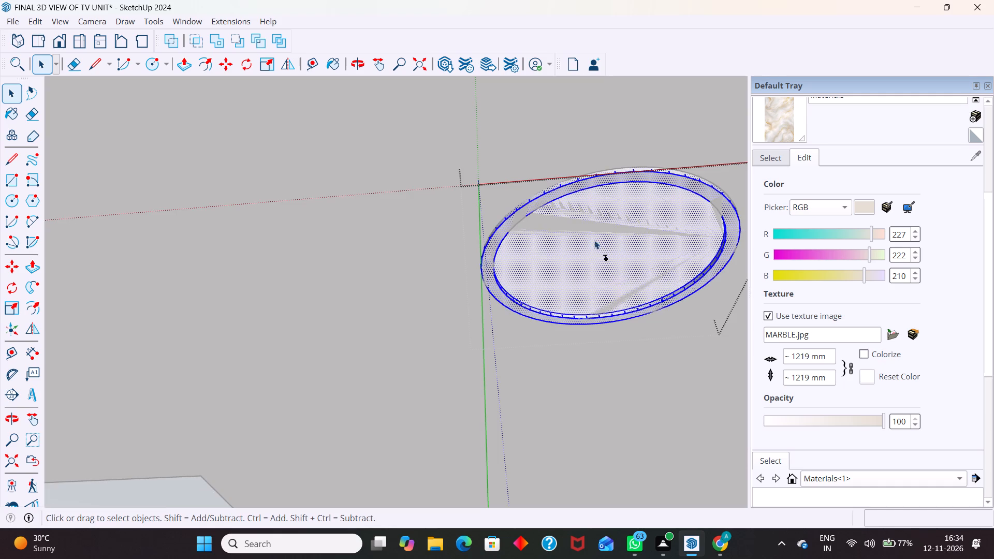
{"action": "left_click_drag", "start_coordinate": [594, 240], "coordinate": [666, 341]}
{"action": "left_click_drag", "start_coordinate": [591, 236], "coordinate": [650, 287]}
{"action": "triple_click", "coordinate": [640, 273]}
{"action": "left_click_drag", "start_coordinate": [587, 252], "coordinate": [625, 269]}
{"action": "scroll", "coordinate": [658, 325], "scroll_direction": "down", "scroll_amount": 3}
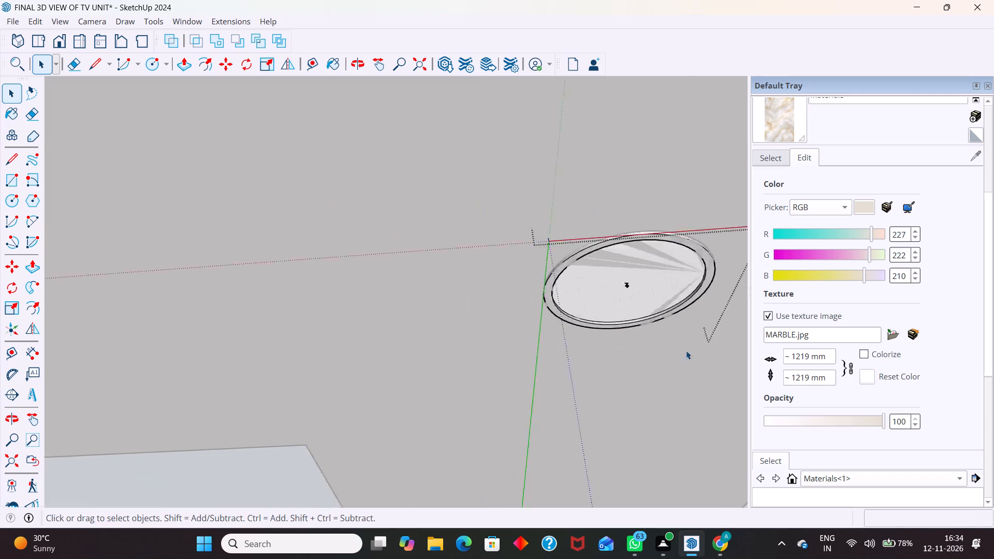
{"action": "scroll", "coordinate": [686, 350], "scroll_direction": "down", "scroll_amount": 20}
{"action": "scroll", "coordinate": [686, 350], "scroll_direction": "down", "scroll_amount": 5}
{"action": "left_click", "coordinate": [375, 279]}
Open the front-row fixture next to the glass-cabinet-side corner and delete its stray centre mark.
{"action": "scroll", "coordinate": [406, 281], "scroll_direction": "up", "scroll_amount": 16}
{"action": "triple_click", "coordinate": [426, 268]}
{"action": "left_click_drag", "start_coordinate": [417, 266], "coordinate": [447, 289]}
{"action": "key", "text": "Delete"}
{"action": "scroll", "coordinate": [571, 215], "scroll_direction": "down", "scroll_amount": 13}
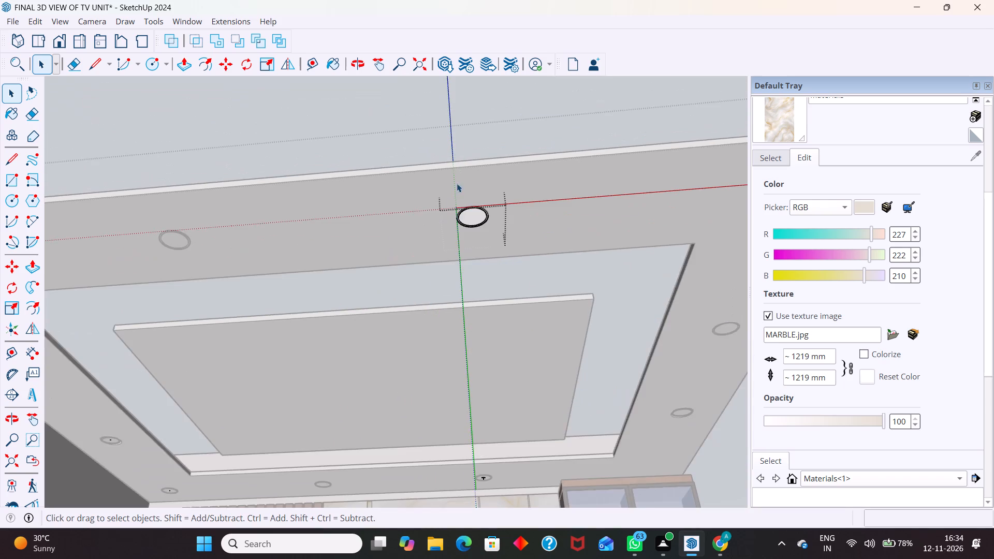
Open the fixture in the TV-wall row near the glass cabinet and delete its stray centre mark.
{"action": "scroll", "coordinate": [457, 183], "scroll_direction": "down", "scroll_amount": 13}
{"action": "scroll", "coordinate": [494, 323], "scroll_direction": "up", "scroll_amount": 20}
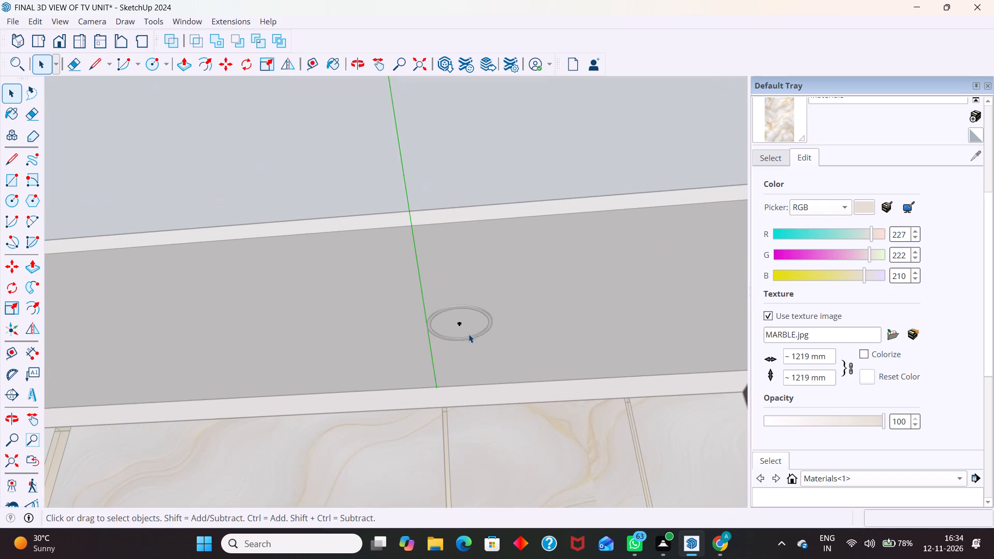
{"action": "triple_click", "coordinate": [468, 326]}
{"action": "left_click_drag", "start_coordinate": [448, 311], "coordinate": [464, 326]}
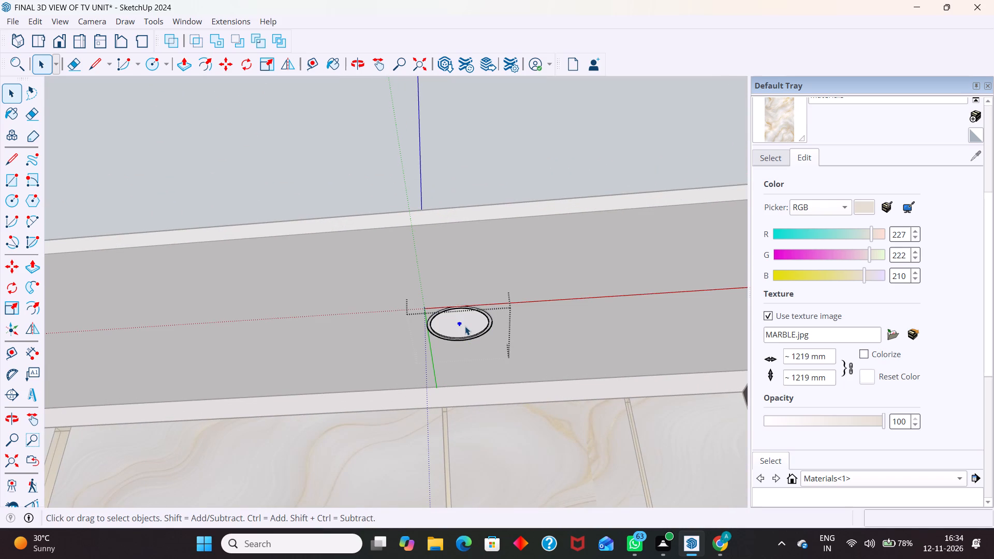
{"action": "key", "text": "Delete"}
Close the open fixture and move the misaligned side-wall fixture closest to the TV-wall corner fixture into line with its ceiling hole.
{"action": "scroll", "coordinate": [531, 357], "scroll_direction": "down", "scroll_amount": 16}
{"action": "scroll", "coordinate": [255, 355], "scroll_direction": "up", "scroll_amount": 12}
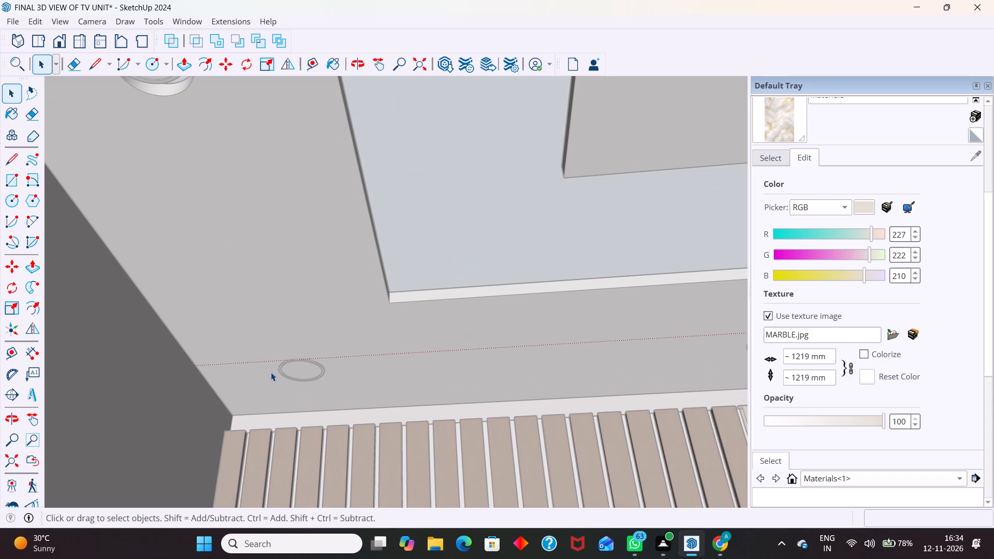
{"action": "scroll", "coordinate": [271, 372], "scroll_direction": "up", "scroll_amount": 4}
{"action": "scroll", "coordinate": [401, 443], "scroll_direction": "down", "scroll_amount": 12}
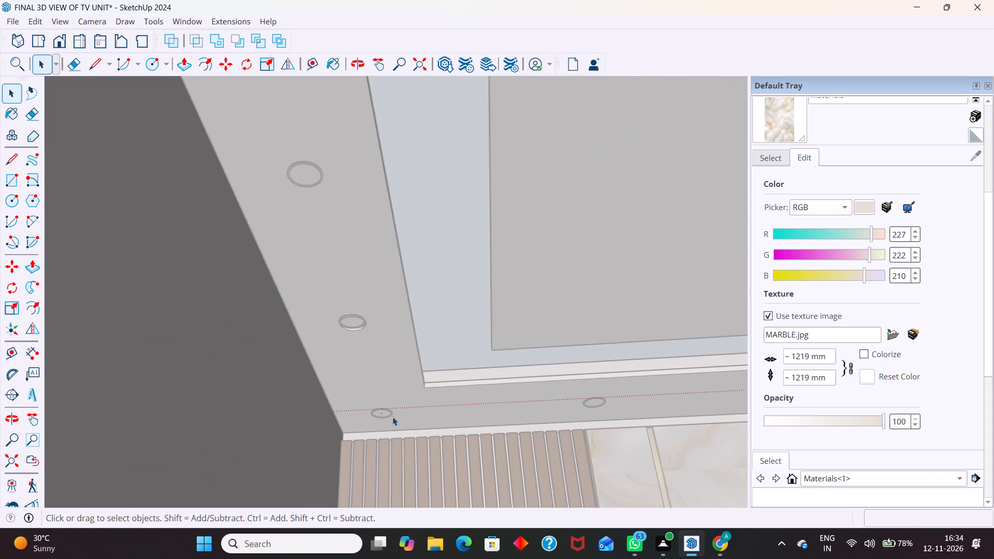
{"action": "scroll", "coordinate": [383, 415], "scroll_direction": "down", "scroll_amount": 4}
{"action": "scroll", "coordinate": [257, 341], "scroll_direction": "down", "scroll_amount": 2}
{"action": "scroll", "coordinate": [320, 349], "scroll_direction": "up", "scroll_amount": 16}
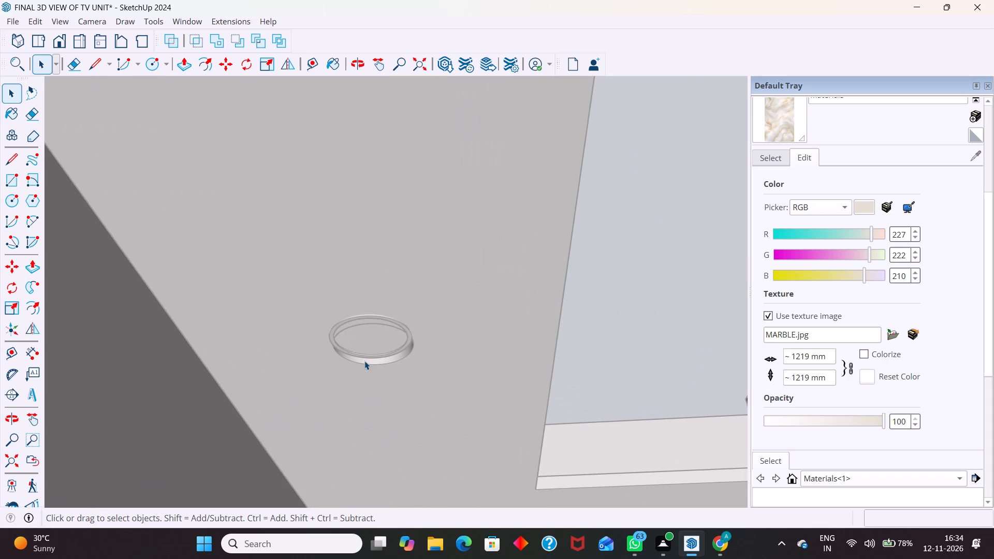
{"action": "left_click", "coordinate": [366, 375]}
{"action": "scroll", "coordinate": [384, 332], "scroll_direction": "up", "scroll_amount": 3}
{"action": "middle_click_drag", "start_coordinate": [349, 324], "coordinate": [349, 283]}
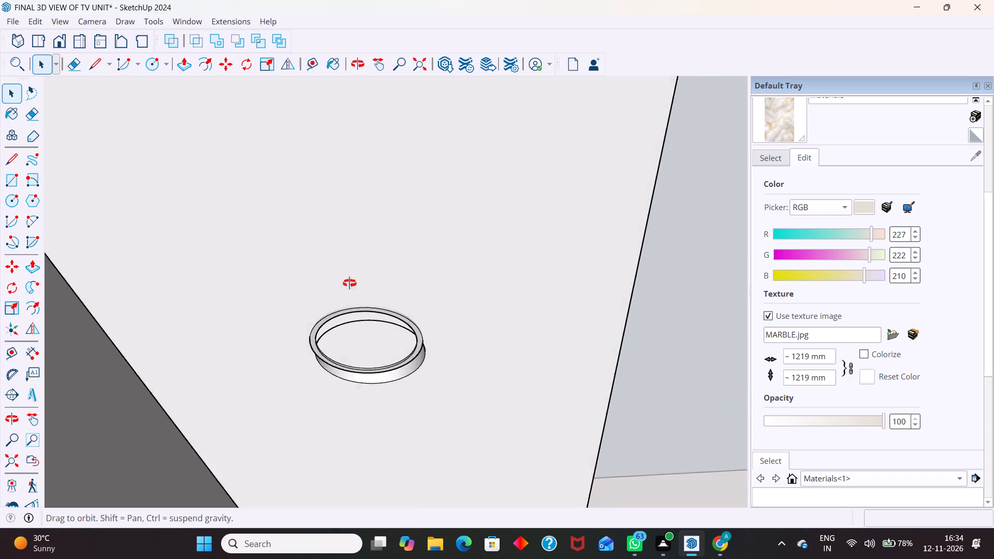
{"action": "middle_click_drag", "start_coordinate": [349, 283], "coordinate": [413, 233]}
{"action": "scroll", "coordinate": [413, 233], "scroll_direction": "up", "scroll_amount": 1}
{"action": "scroll", "coordinate": [353, 365], "scroll_direction": "up", "scroll_amount": 2}
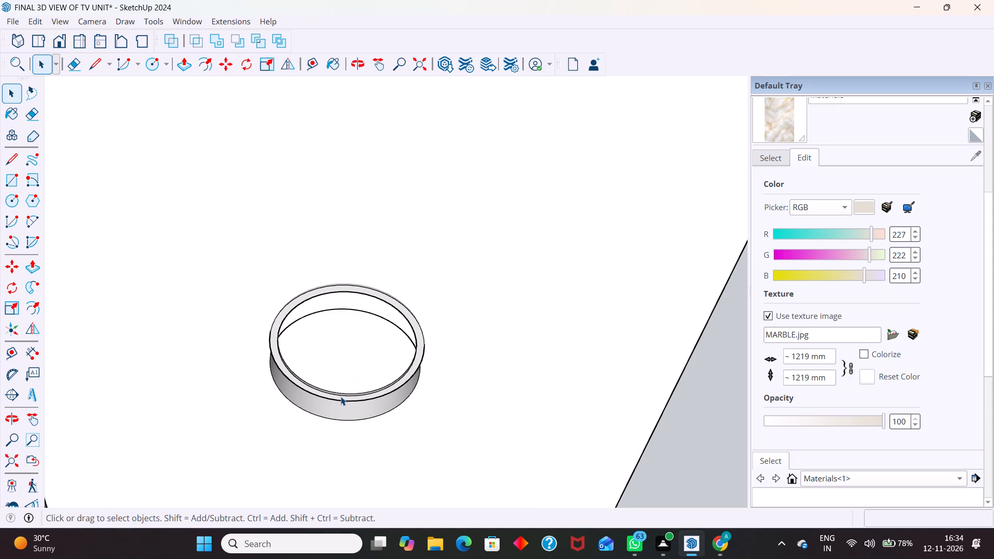
{"action": "left_click", "coordinate": [340, 398]}
{"action": "key", "text": "m"}
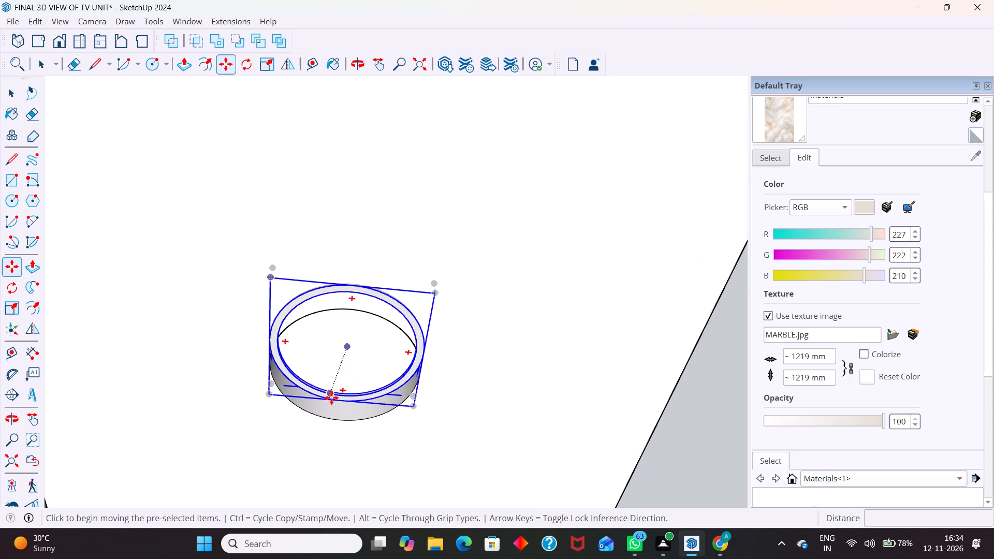
{"action": "left_click", "coordinate": [330, 399]}
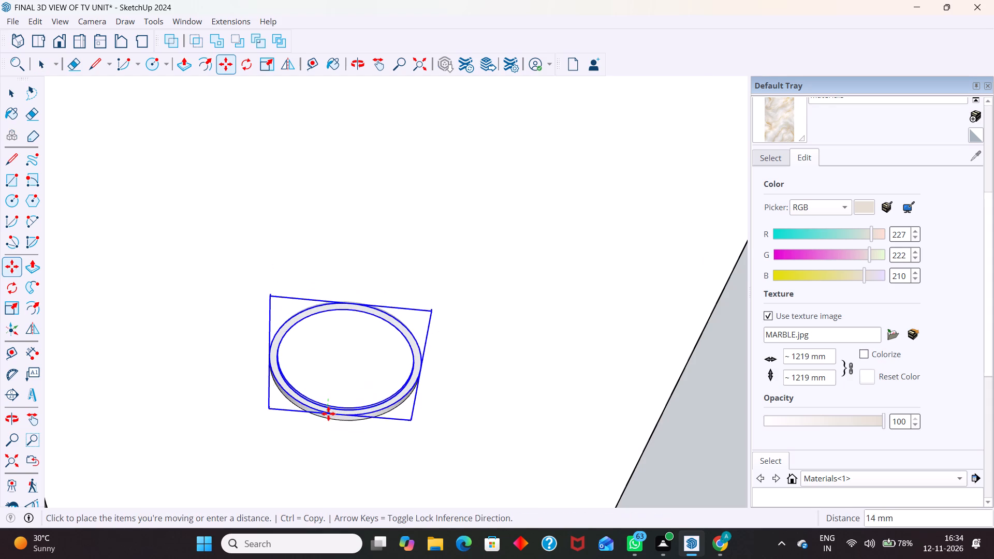
{"action": "left_click", "coordinate": [325, 418]}
{"action": "key", "text": "space"}
{"action": "scroll", "coordinate": [390, 392], "scroll_direction": "down", "scroll_amount": 15}
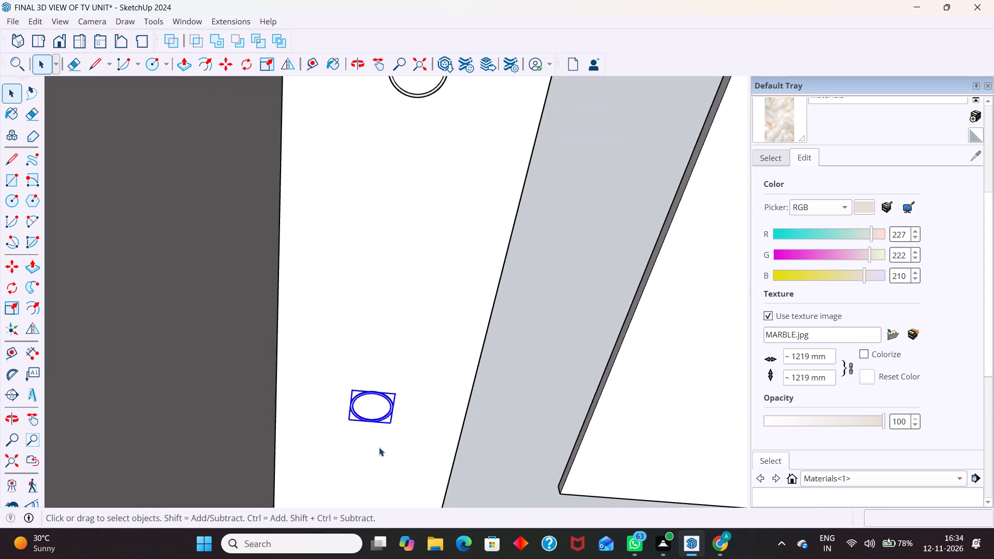
{"action": "scroll", "coordinate": [379, 447], "scroll_direction": "down", "scroll_amount": 3}
{"action": "scroll", "coordinate": [392, 228], "scroll_direction": "up", "scroll_amount": 5}
{"action": "key", "text": "space"}
{"action": "scroll", "coordinate": [233, 269], "scroll_direction": "down", "scroll_amount": 7}
{"action": "left_click", "coordinate": [401, 353]}
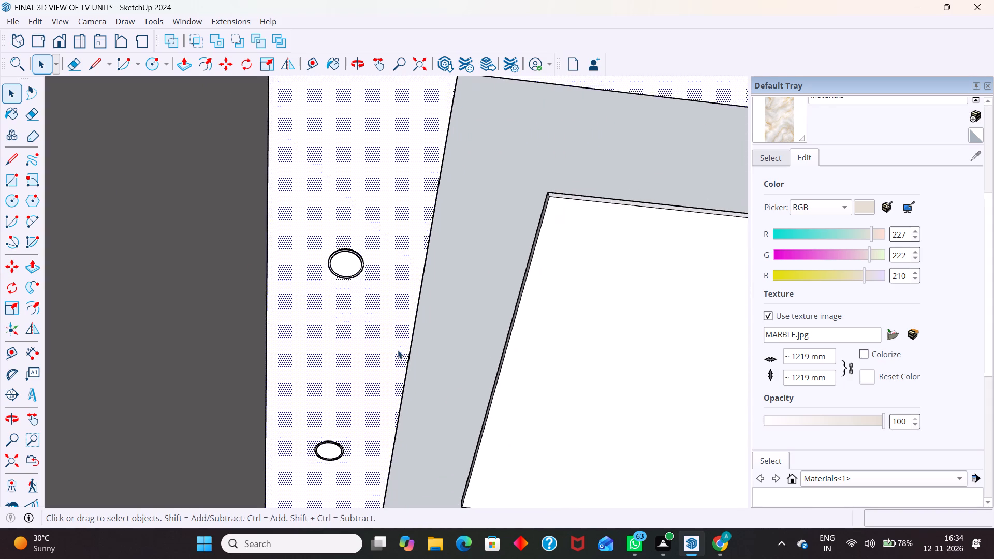
Move the glass-cabinet-side fixture nearest the TV wall about 16 mm along the green axis into its ceiling hole.
{"action": "scroll", "coordinate": [202, 283], "scroll_direction": "down", "scroll_amount": 18}
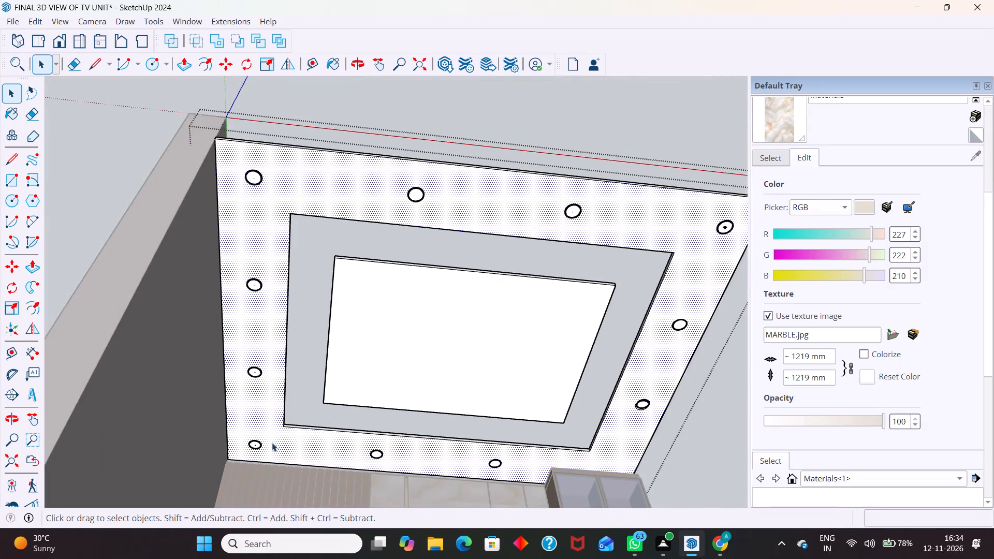
{"action": "scroll", "coordinate": [272, 443], "scroll_direction": "up", "scroll_amount": 10}
{"action": "scroll", "coordinate": [181, 404], "scroll_direction": "down", "scroll_amount": 16}
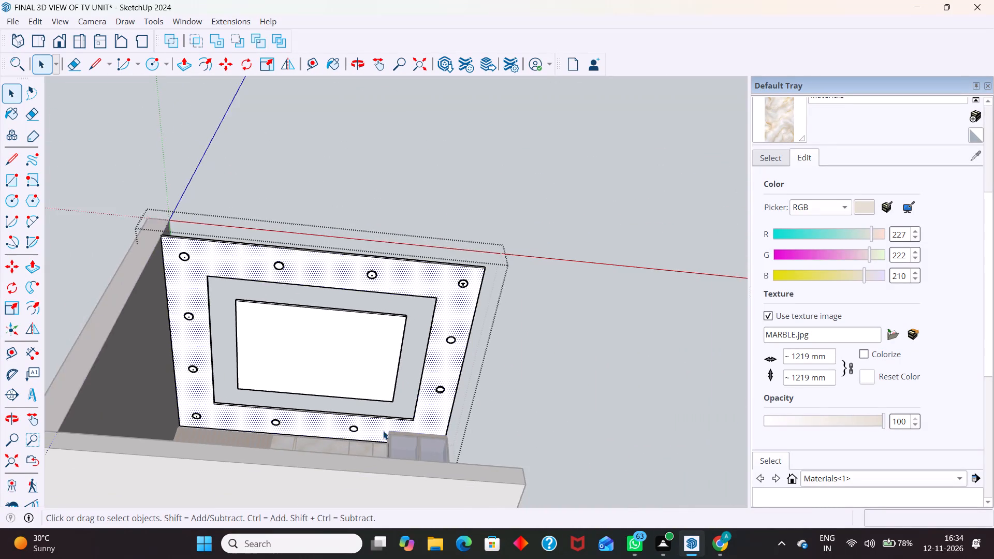
{"action": "scroll", "coordinate": [487, 400], "scroll_direction": "up", "scroll_amount": 20}
{"action": "scroll", "coordinate": [487, 400], "scroll_direction": "up", "scroll_amount": 5}
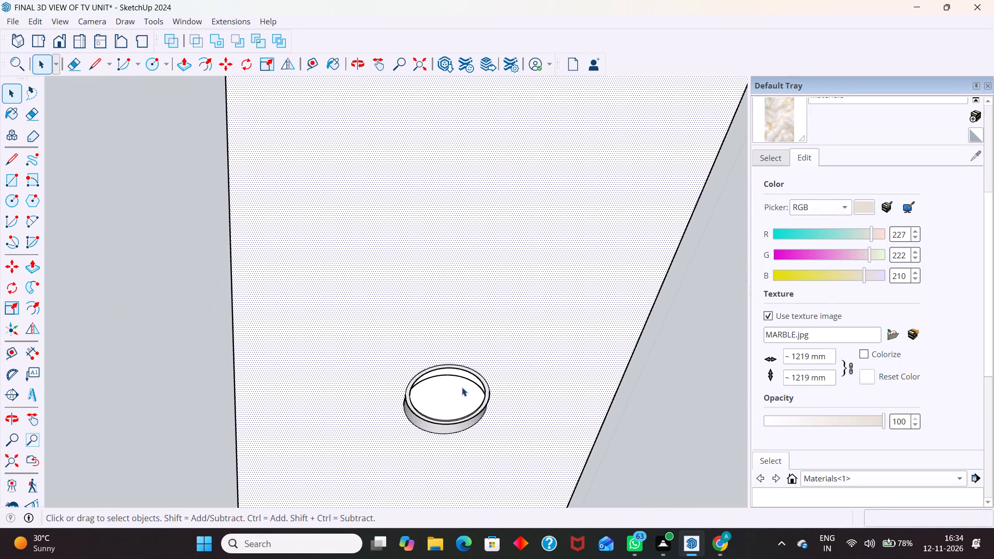
{"action": "left_click", "coordinate": [467, 380]}
{"action": "scroll", "coordinate": [473, 402], "scroll_direction": "up", "scroll_amount": 3}
{"action": "key", "text": "m"}
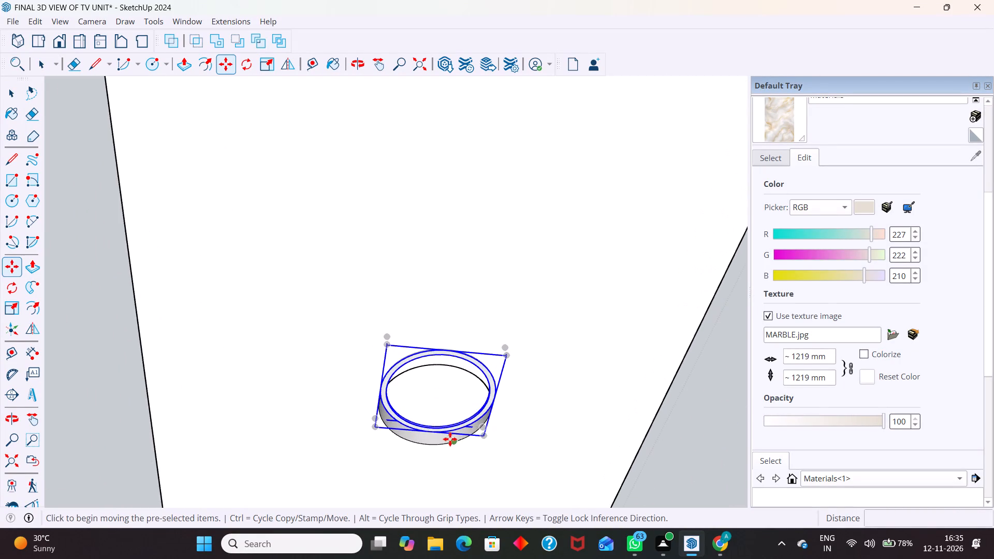
{"action": "scroll", "coordinate": [450, 439], "scroll_direction": "up", "scroll_amount": 5}
{"action": "left_click", "coordinate": [420, 424]}
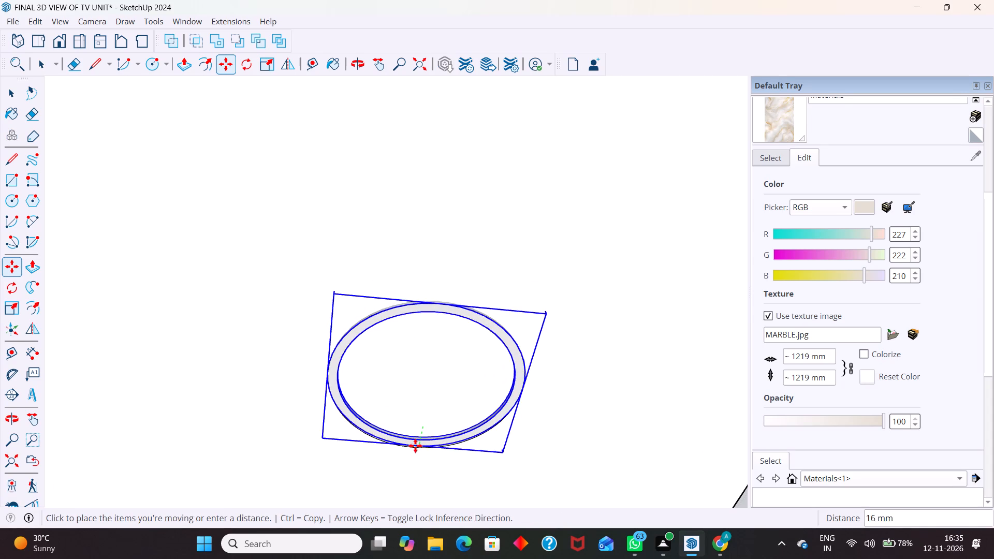
{"action": "left_click", "coordinate": [416, 447]}
{"action": "key", "text": "space"}
{"action": "scroll", "coordinate": [393, 394], "scroll_direction": "down", "scroll_amount": 16}
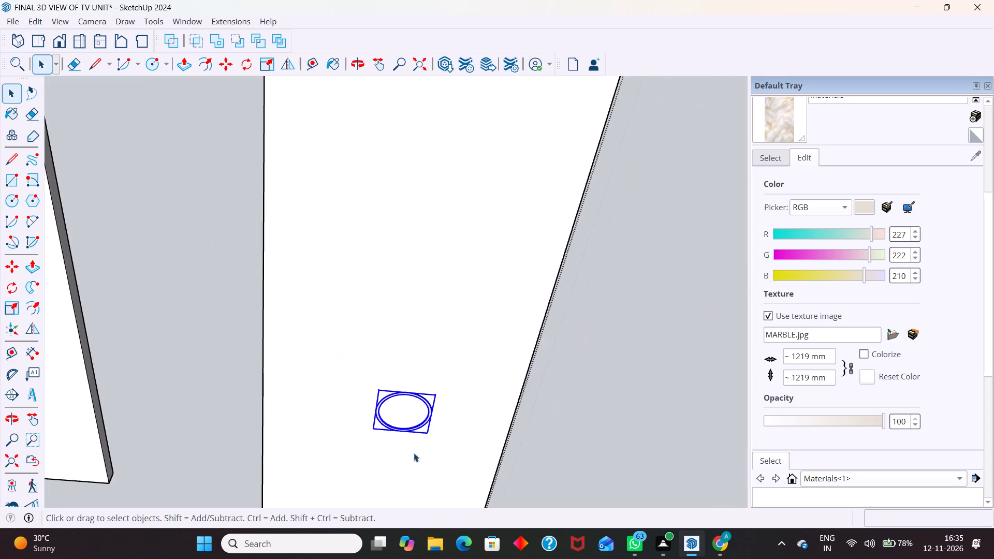
{"action": "scroll", "coordinate": [414, 453], "scroll_direction": "down", "scroll_amount": 8}
{"action": "scroll", "coordinate": [502, 251], "scroll_direction": "up", "scroll_amount": 2}
{"action": "scroll", "coordinate": [565, 383], "scroll_direction": "down", "scroll_amount": 11}
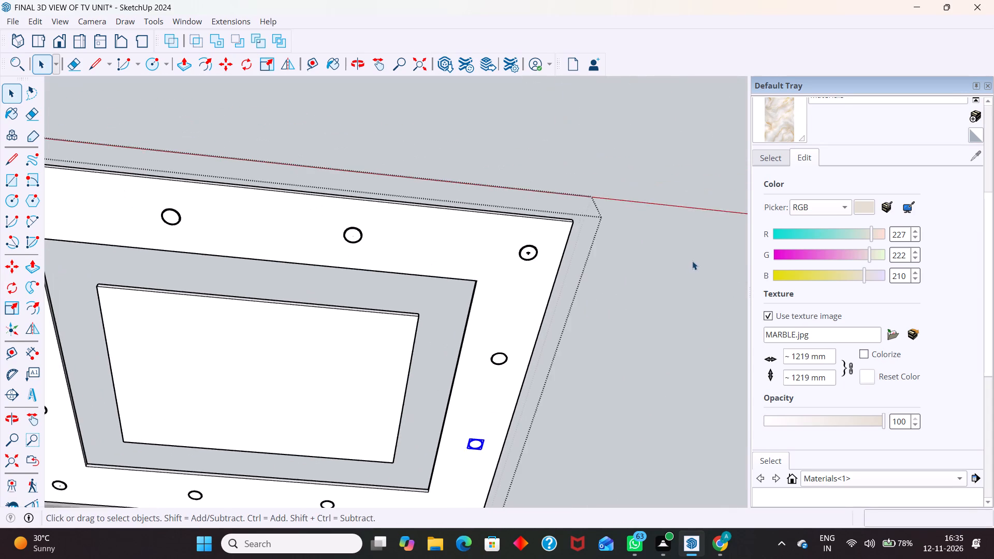
{"action": "left_click", "coordinate": [693, 260]}
Open the front corner fixture on the glass cabinet side, delete its stray centre mark, and close the fixture.
{"action": "scroll", "coordinate": [527, 245], "scroll_direction": "up", "scroll_amount": 20}
{"action": "scroll", "coordinate": [527, 245], "scroll_direction": "up", "scroll_amount": 1}
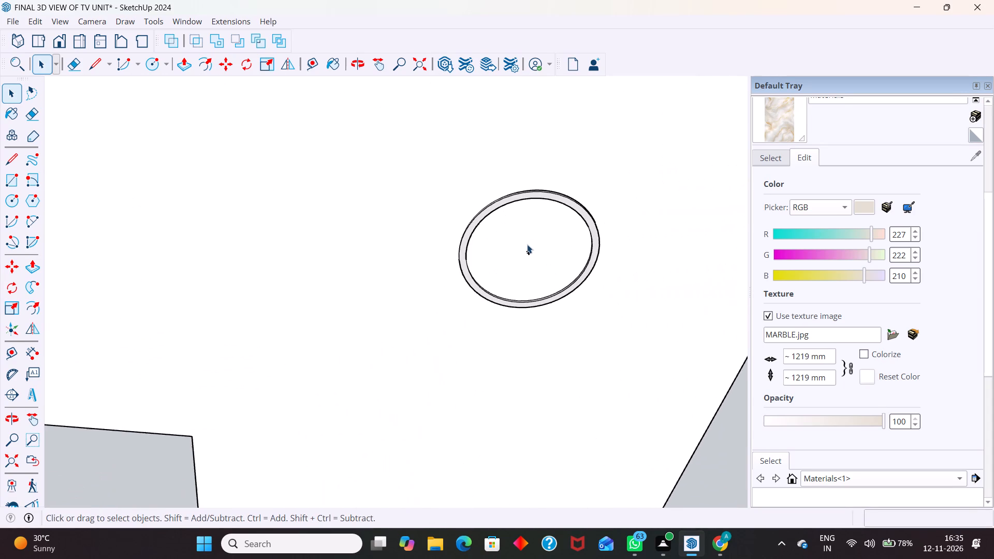
{"action": "left_click", "coordinate": [527, 247]}
{"action": "left_click_drag", "start_coordinate": [527, 247], "coordinate": [529, 253]}
{"action": "left_click", "coordinate": [530, 249]}
{"action": "left_click", "coordinate": [530, 254]}
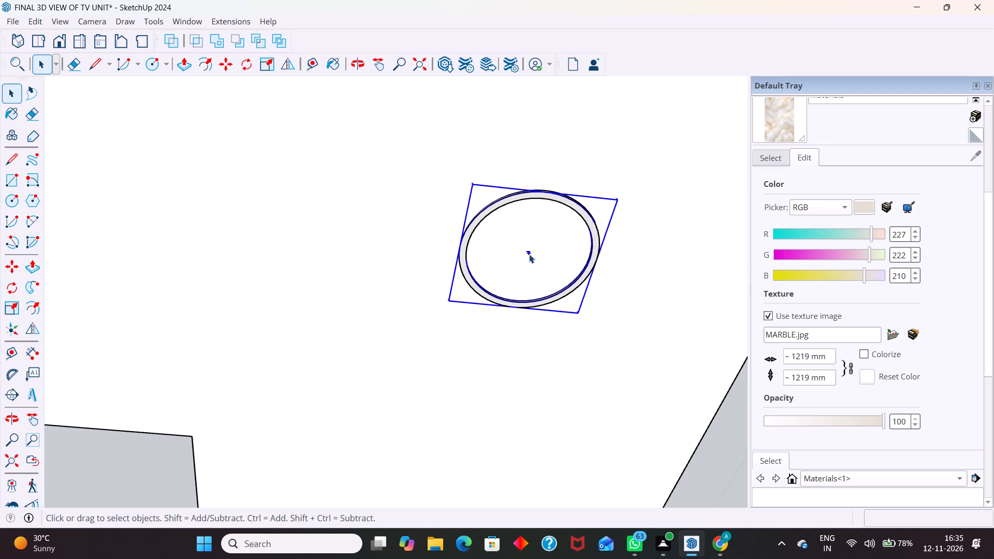
{"action": "left_click_drag", "start_coordinate": [515, 242], "coordinate": [545, 263]}
{"action": "left_click_drag", "start_coordinate": [520, 233], "coordinate": [556, 275]}
{"action": "triple_click", "coordinate": [529, 251]}
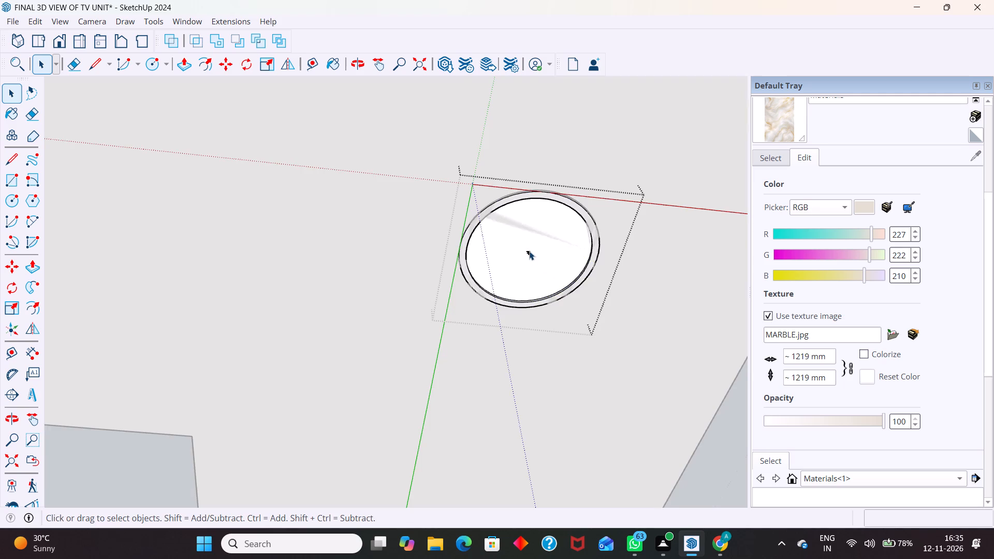
{"action": "left_click", "coordinate": [528, 254]}
{"action": "double_click", "coordinate": [530, 251]}
{"action": "scroll", "coordinate": [529, 253], "scroll_direction": "up", "scroll_amount": 6}
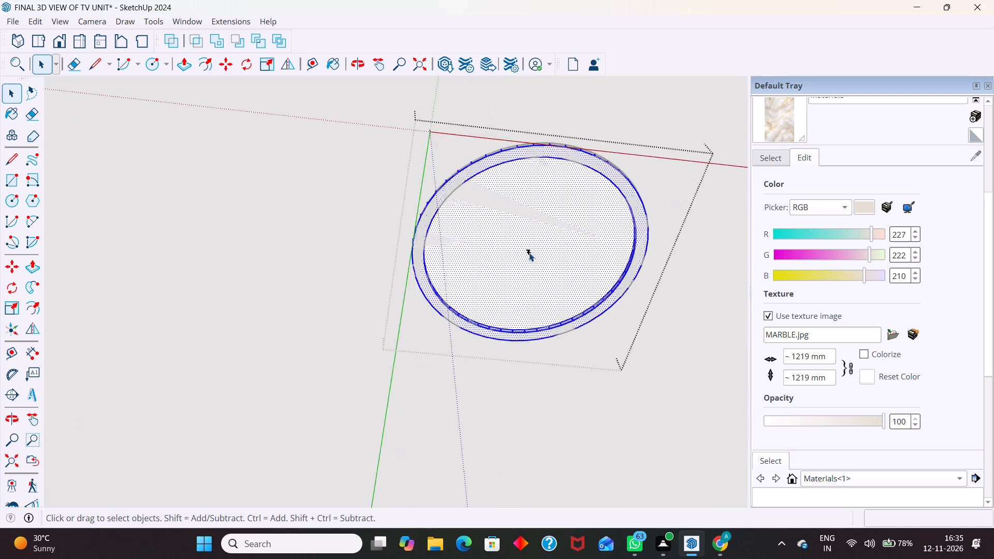
{"action": "scroll", "coordinate": [529, 253], "scroll_direction": "up", "scroll_amount": 4}
{"action": "left_click_drag", "start_coordinate": [518, 226], "coordinate": [548, 288]}
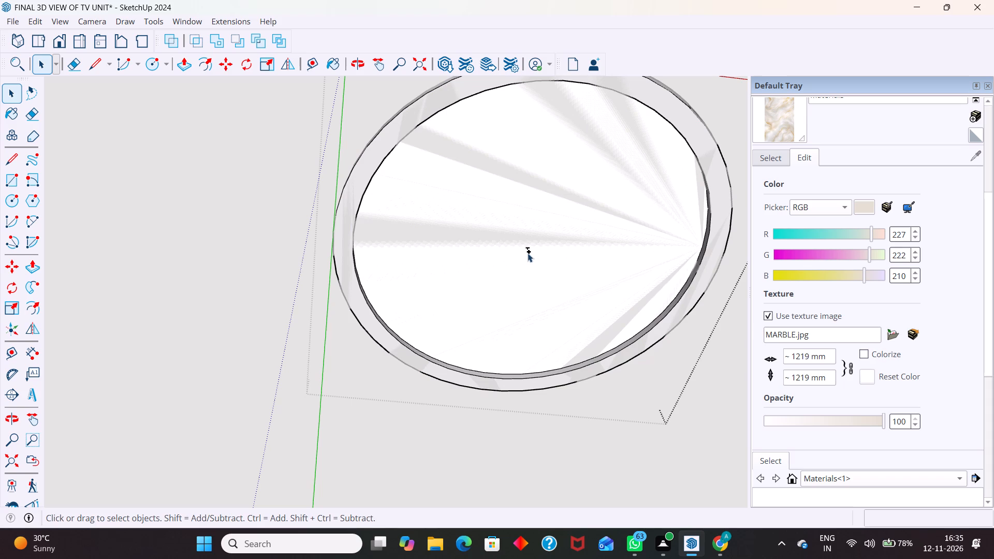
{"action": "left_click", "coordinate": [529, 251]}
{"action": "triple_click", "coordinate": [529, 251]}
{"action": "double_click", "coordinate": [529, 251]}
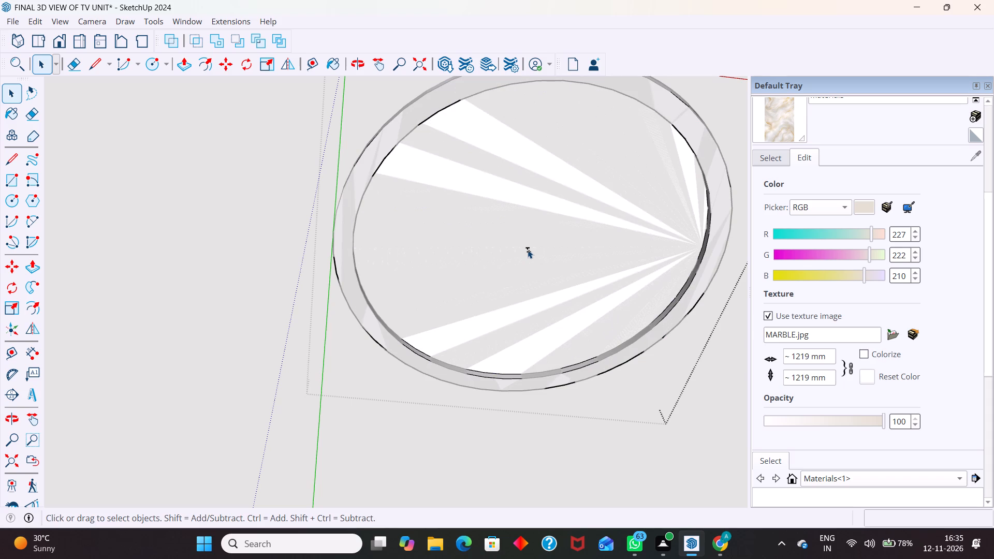
{"action": "key", "text": "Delete"}
{"action": "left_click_drag", "start_coordinate": [508, 233], "coordinate": [554, 267]}
{"action": "key", "text": "Delete"}
{"action": "scroll", "coordinate": [539, 308], "scroll_direction": "down", "scroll_amount": 10}
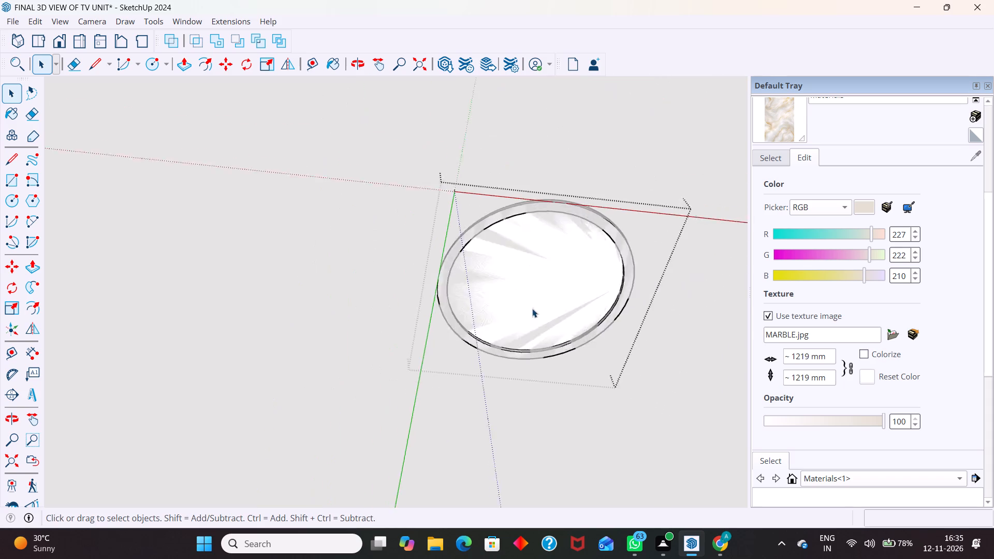
{"action": "scroll", "coordinate": [532, 308], "scroll_direction": "down", "scroll_amount": 5}
{"action": "key", "text": "space"}
{"action": "scroll", "coordinate": [550, 207], "scroll_direction": "down", "scroll_amount": 5}
{"action": "left_click", "coordinate": [564, 199]}
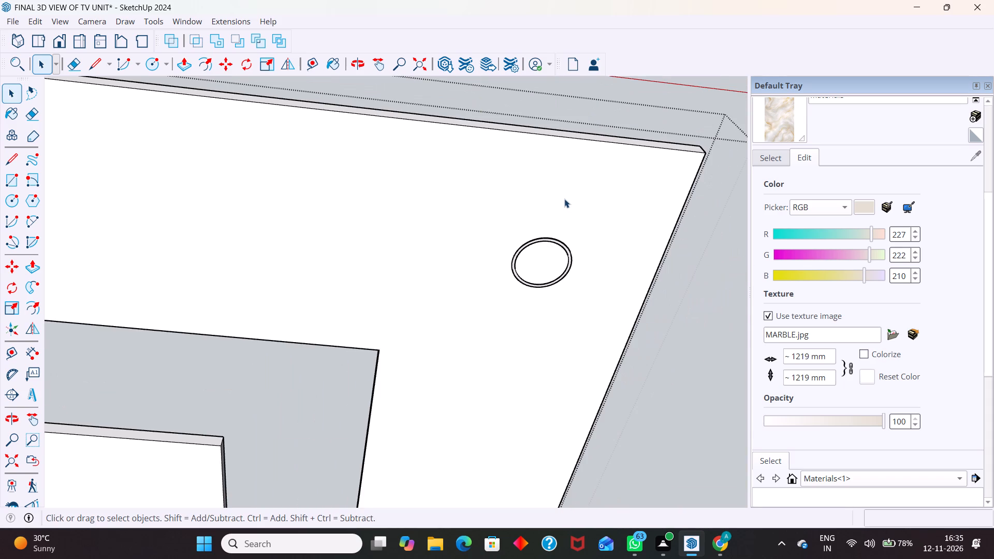
Examine the light fixtures around the ceiling panel for remaining centre marks and for their fit in the holes.
{"action": "scroll", "coordinate": [553, 225], "scroll_direction": "down", "scroll_amount": 17}
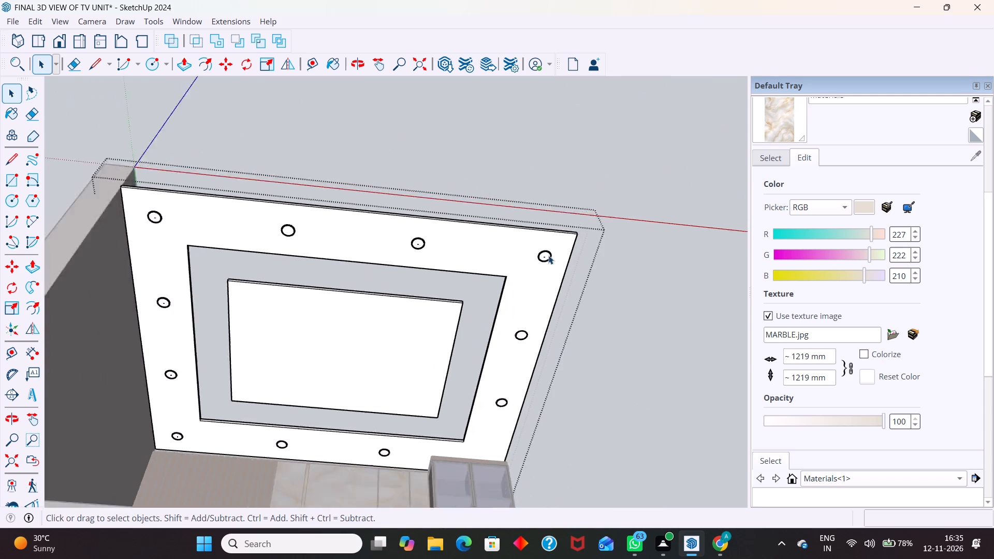
{"action": "scroll", "coordinate": [548, 255], "scroll_direction": "down", "scroll_amount": 4}
{"action": "scroll", "coordinate": [457, 258], "scroll_direction": "up", "scroll_amount": 18}
{"action": "scroll", "coordinate": [489, 208], "scroll_direction": "down", "scroll_amount": 8}
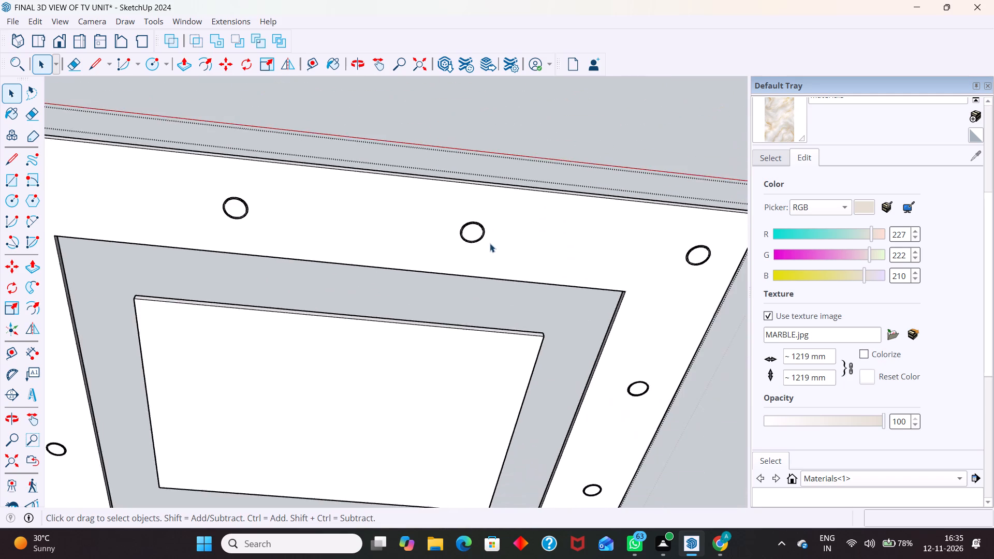
{"action": "scroll", "coordinate": [490, 232], "scroll_direction": "down", "scroll_amount": 8}
{"action": "middle_click_drag", "start_coordinate": [489, 240], "coordinate": [472, 335]}
{"action": "scroll", "coordinate": [257, 365], "scroll_direction": "up", "scroll_amount": 5}
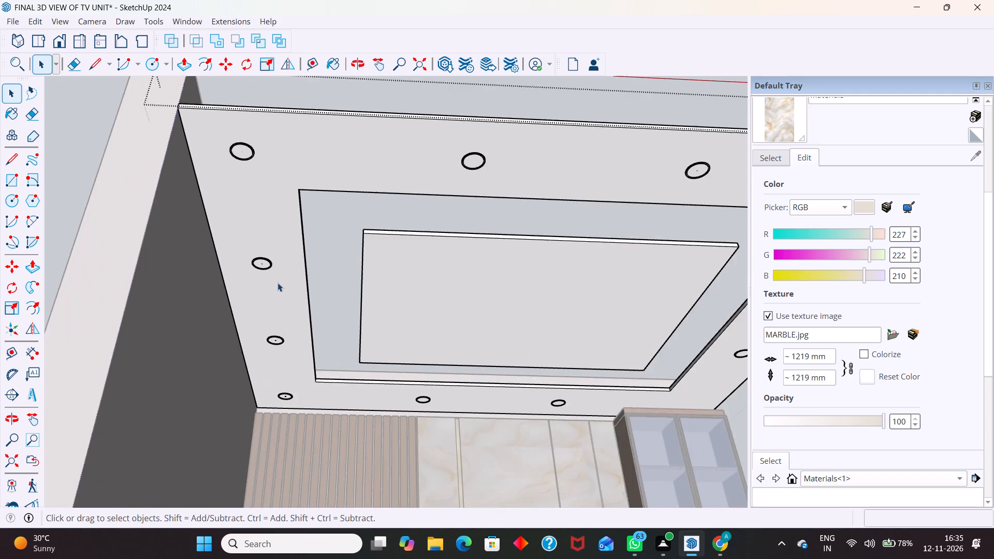
{"action": "scroll", "coordinate": [277, 283], "scroll_direction": "up", "scroll_amount": 12}
{"action": "middle_click_drag", "start_coordinate": [256, 290], "coordinate": [211, 414]}
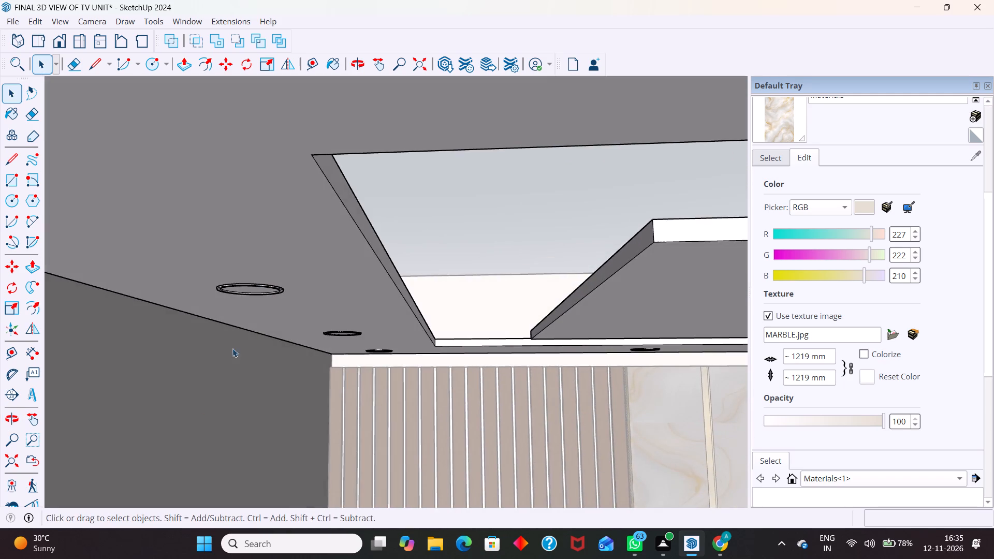
Examine the ceiling panel and its light holes from above and from below.
{"action": "scroll", "coordinate": [269, 321], "scroll_direction": "down", "scroll_amount": 12}
{"action": "middle_click_drag", "start_coordinate": [453, 270], "coordinate": [368, 344]}
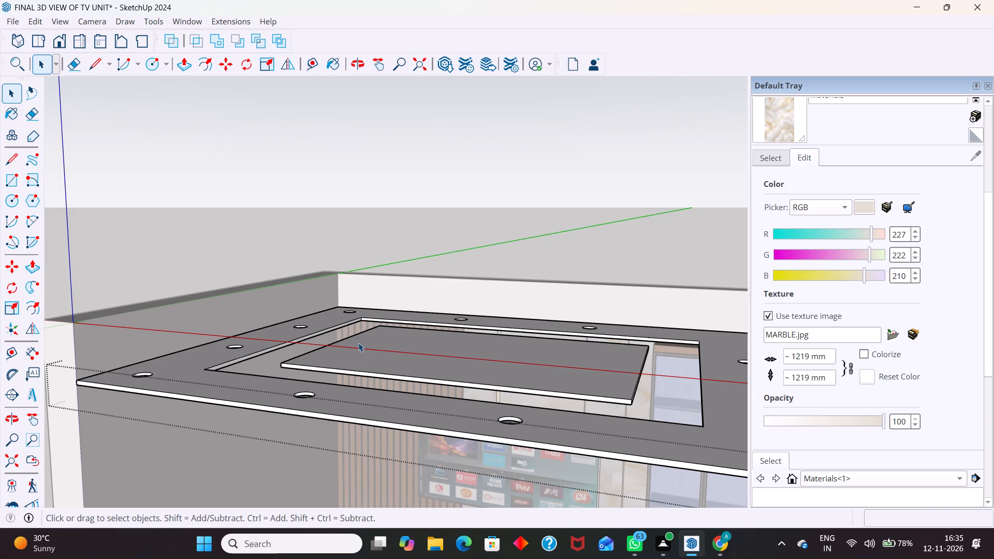
{"action": "middle_click_drag", "start_coordinate": [310, 380], "coordinate": [318, 416]}
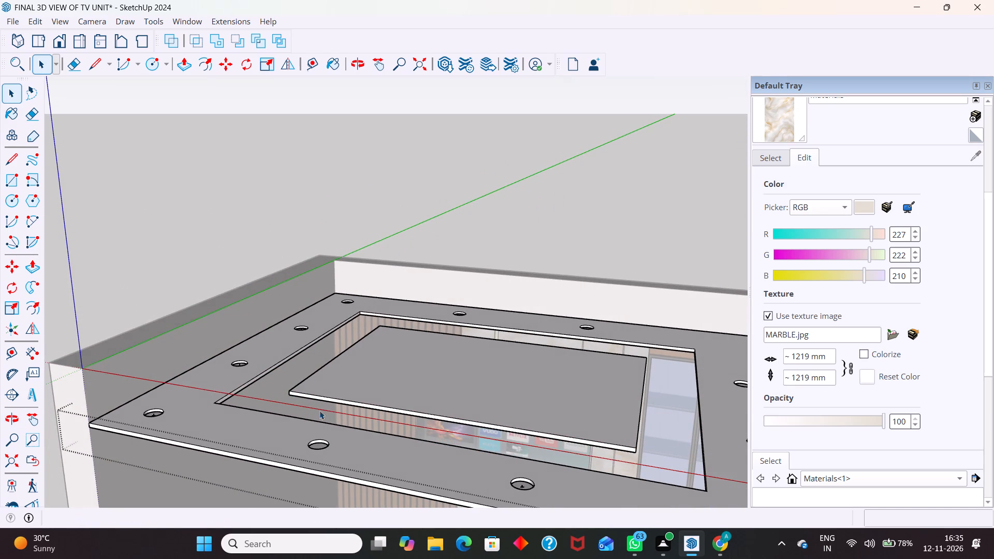
{"action": "scroll", "coordinate": [359, 330], "scroll_direction": "down", "scroll_amount": 9}
{"action": "middle_click_drag", "start_coordinate": [438, 426], "coordinate": [551, 437]}
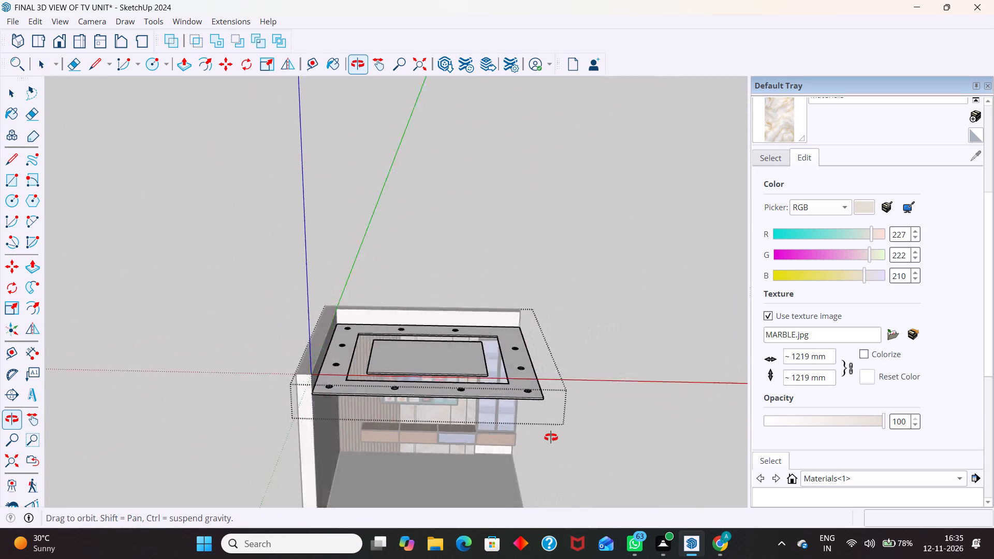
{"action": "middle_click_drag", "start_coordinate": [551, 437], "coordinate": [557, 432]}
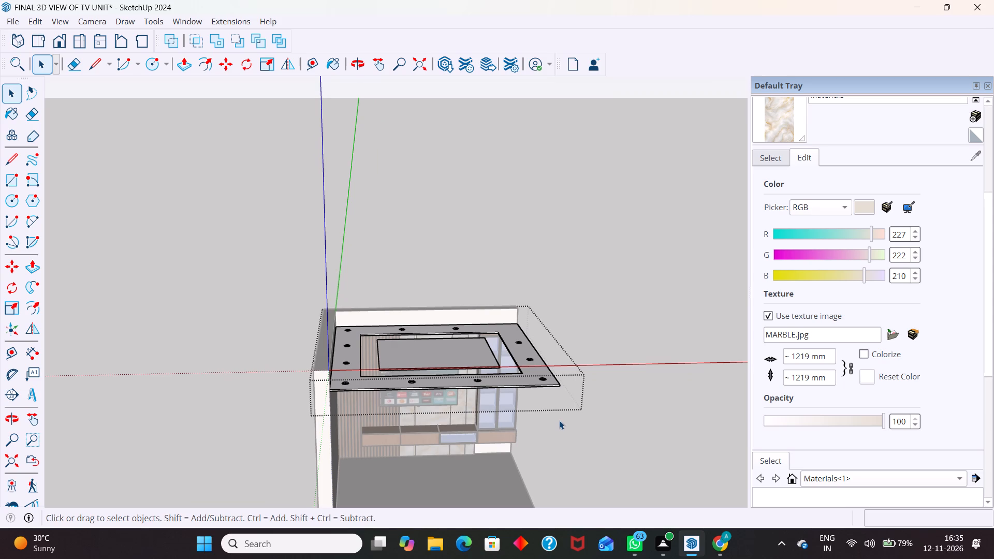
{"action": "scroll", "coordinate": [510, 391], "scroll_direction": "down", "scroll_amount": 3}
{"action": "middle_click_drag", "start_coordinate": [454, 392], "coordinate": [394, 130]}
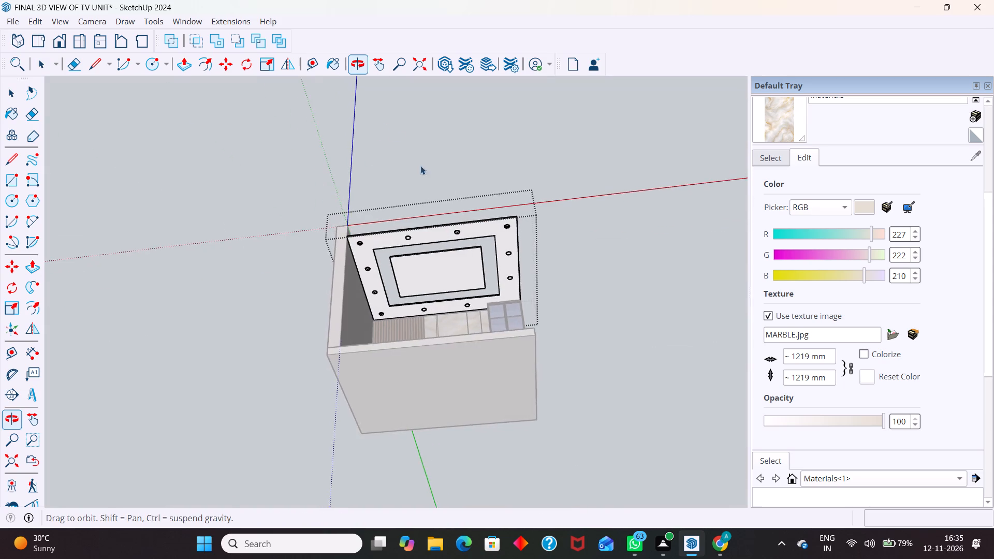
{"action": "scroll", "coordinate": [504, 216], "scroll_direction": "up", "scroll_amount": 5}
{"action": "middle_click_drag", "start_coordinate": [448, 213], "coordinate": [502, 229]}
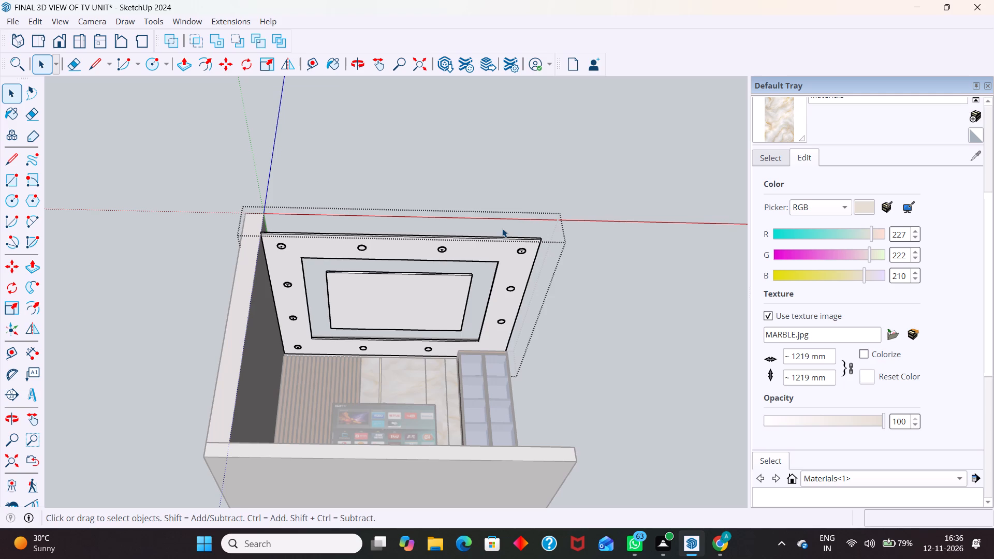
{"action": "scroll", "coordinate": [426, 187], "scroll_direction": "down", "scroll_amount": 4}
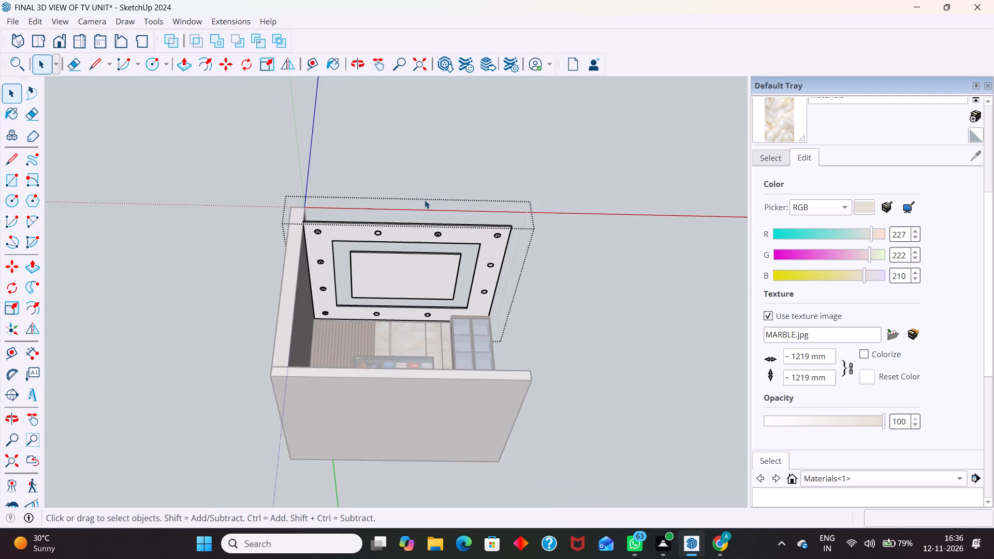
{"action": "middle_click_drag", "start_coordinate": [414, 227], "coordinate": [390, 558]}
Offset the four upper edges of the ceiling panel's large rectangular opening outward by 0.5 inch.
{"action": "scroll", "coordinate": [438, 283], "scroll_direction": "up", "scroll_amount": 10}
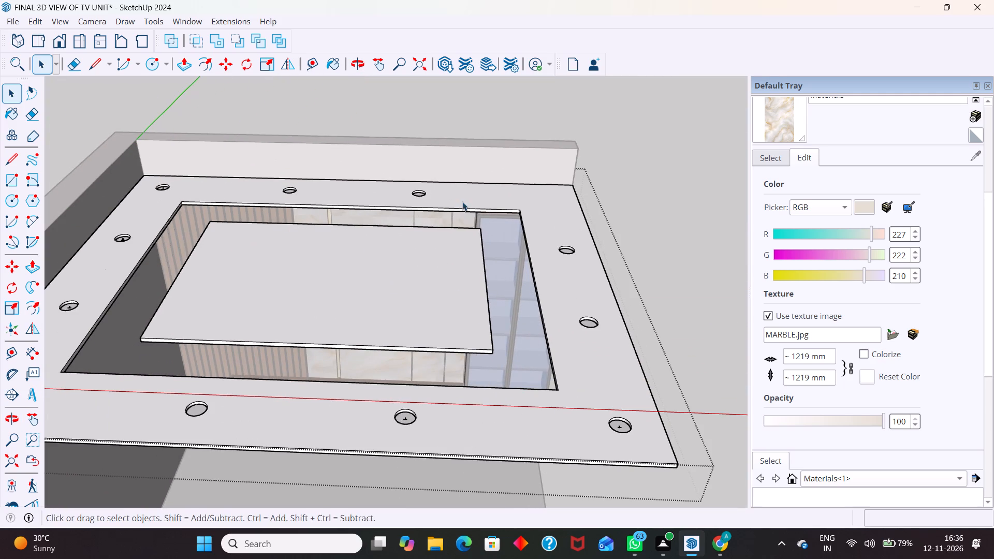
{"action": "left_click", "coordinate": [463, 206]}
{"action": "scroll", "coordinate": [465, 208], "scroll_direction": "up", "scroll_amount": 8}
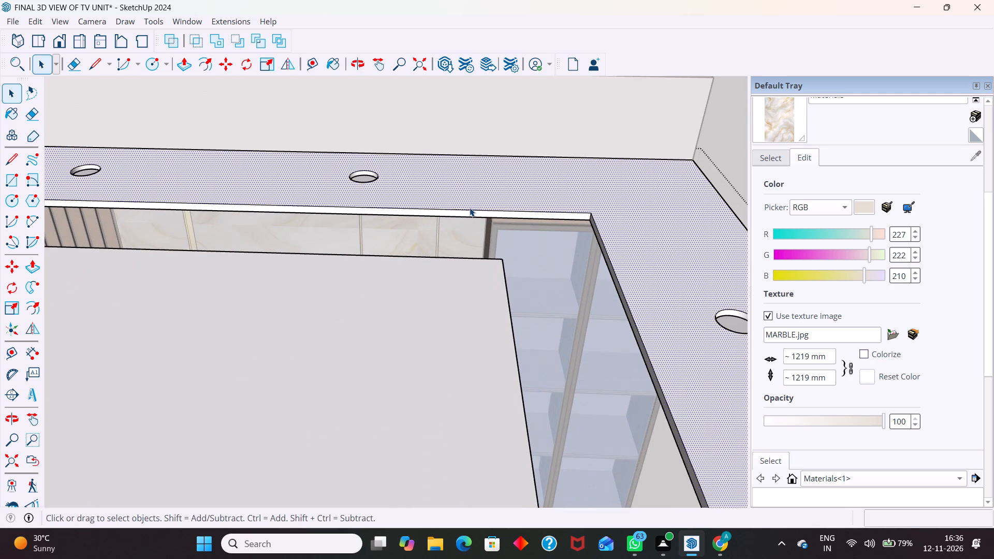
{"action": "left_click", "coordinate": [478, 210]}
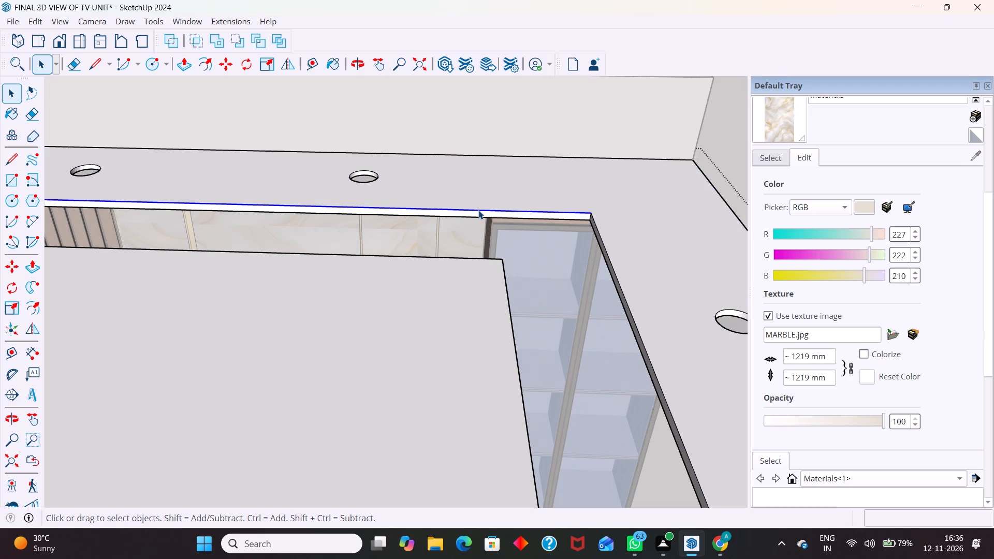
{"action": "left_click", "coordinate": [628, 307], "text": "ctrl"}
{"action": "scroll", "coordinate": [645, 216], "scroll_direction": "down", "scroll_amount": 13, "text": "ctrl"}
{"action": "scroll", "coordinate": [405, 299], "scroll_direction": "up", "scroll_amount": 6, "text": "ctrl"}
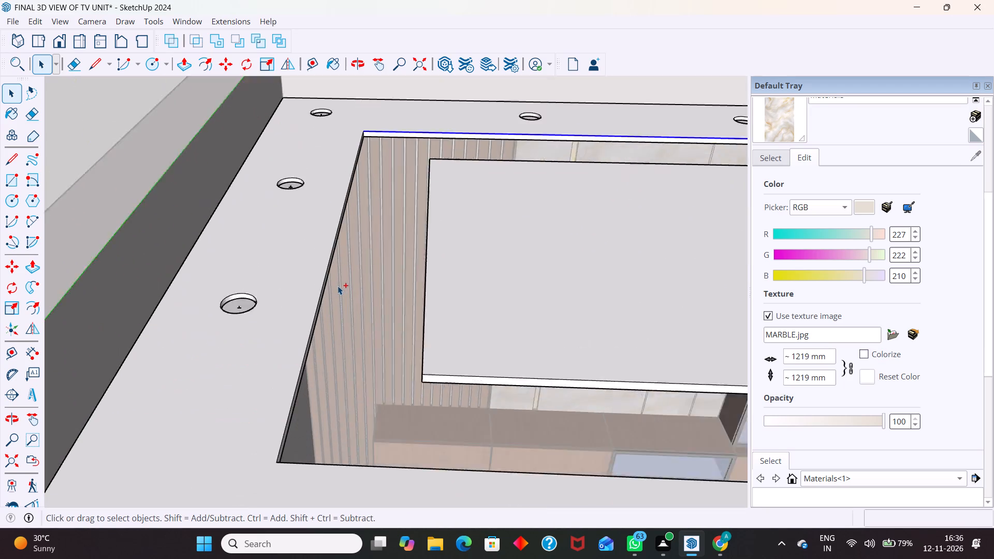
{"action": "scroll", "coordinate": [338, 286], "scroll_direction": "up", "scroll_amount": 6, "text": "ctrl"}
{"action": "left_click", "coordinate": [310, 248], "text": "ctrl"}
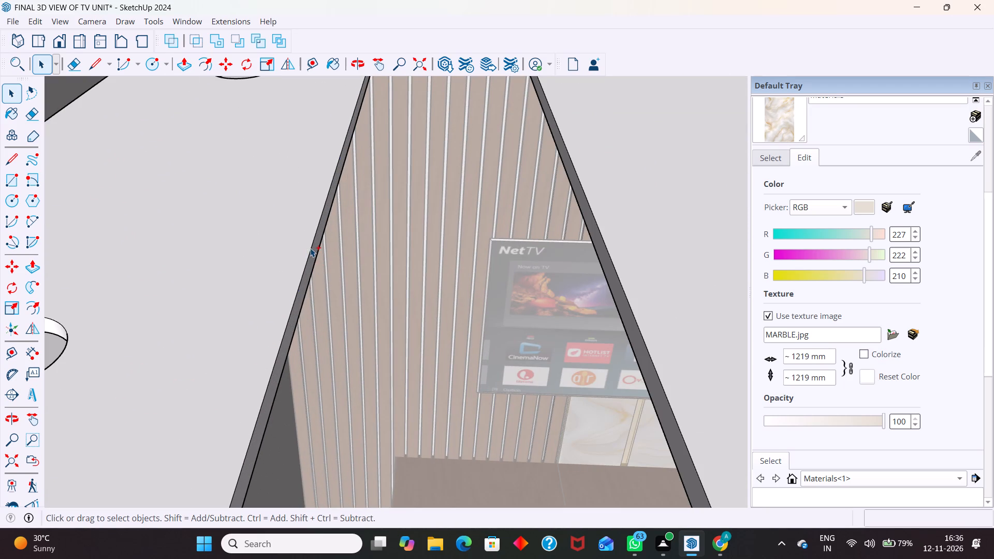
{"action": "scroll", "coordinate": [315, 219], "scroll_direction": "down", "scroll_amount": 15, "text": "ctrl"}
{"action": "scroll", "coordinate": [311, 222], "scroll_direction": "down", "scroll_amount": 6, "text": "ctrl"}
{"action": "middle_click_drag", "start_coordinate": [488, 349], "coordinate": [431, 442], "text": "ctrl"}
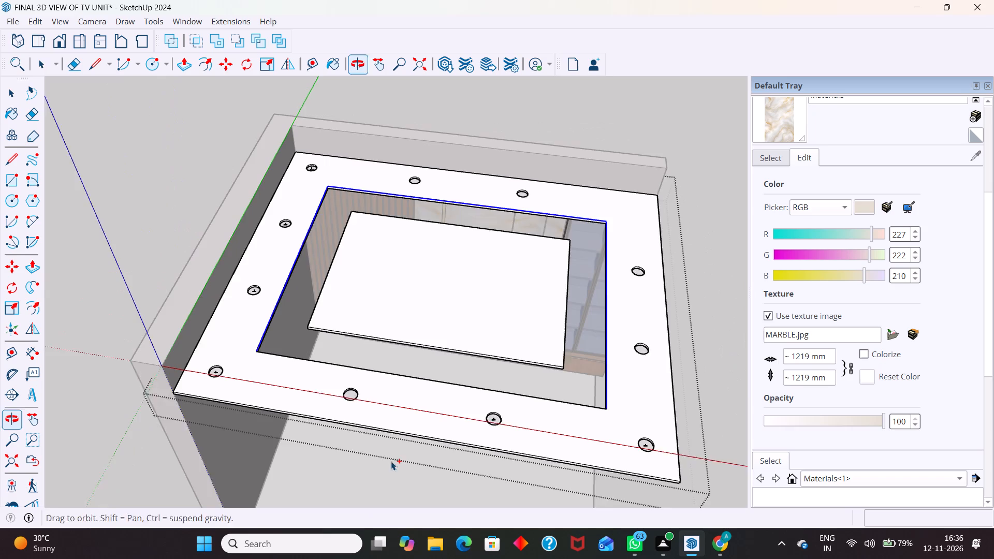
{"action": "scroll", "coordinate": [364, 399], "scroll_direction": "up", "scroll_amount": 11, "text": "ctrl"}
{"action": "left_click", "coordinate": [427, 354], "text": "ctrl"}
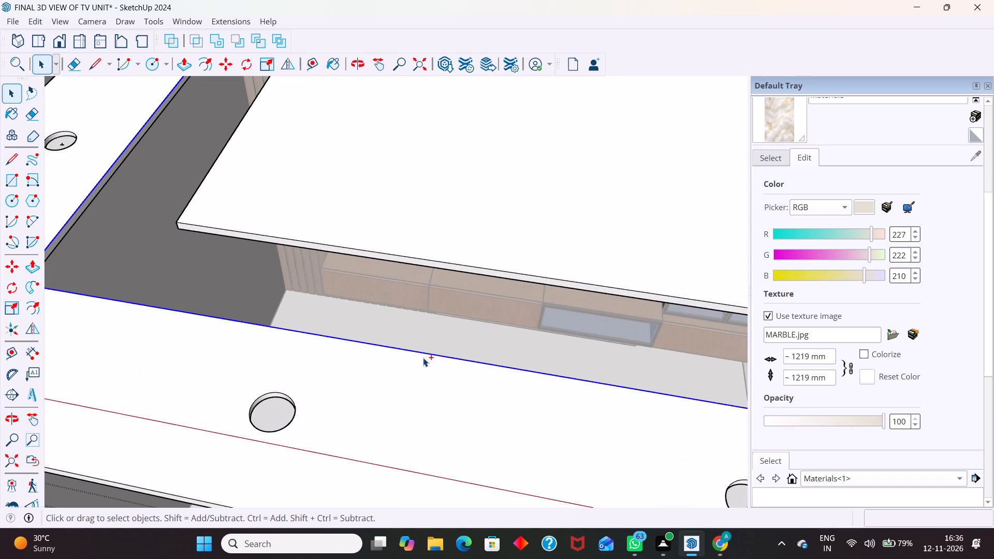
{"action": "scroll", "coordinate": [423, 377], "scroll_direction": "down", "scroll_amount": 7, "text": "ctrl"}
{"action": "scroll", "coordinate": [450, 353], "scroll_direction": "down", "scroll_amount": 6}
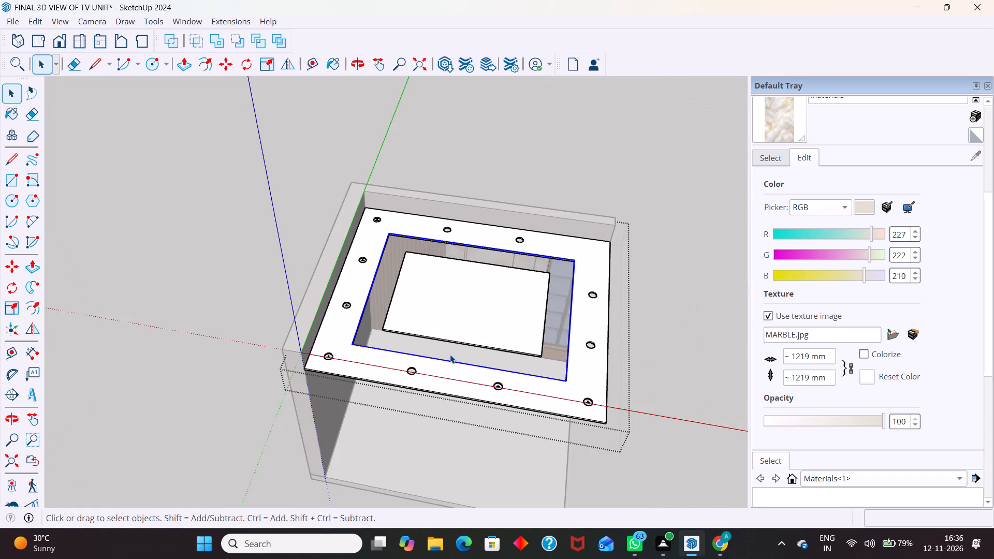
{"action": "key", "text": "f"}
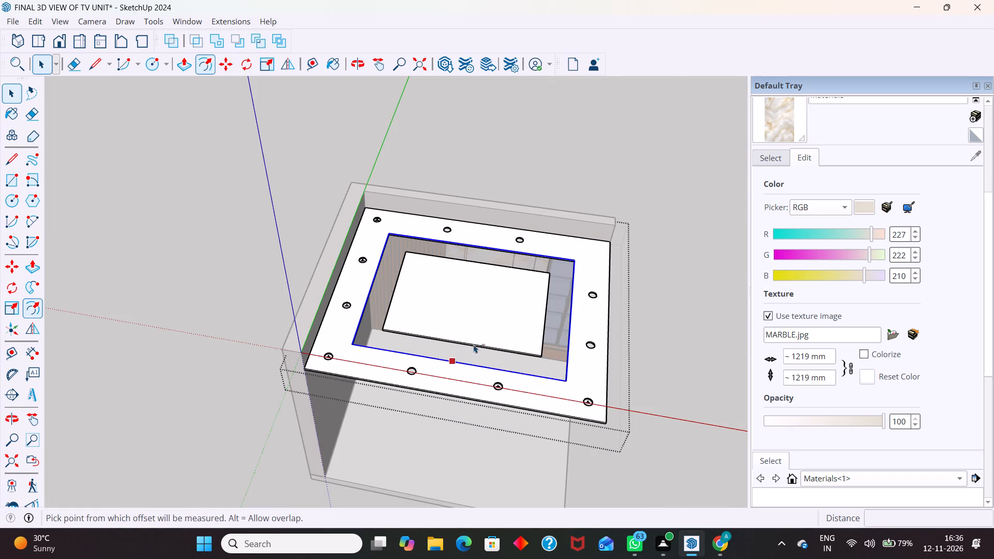
{"action": "left_click_drag", "start_coordinate": [565, 313], "coordinate": [570, 312]}
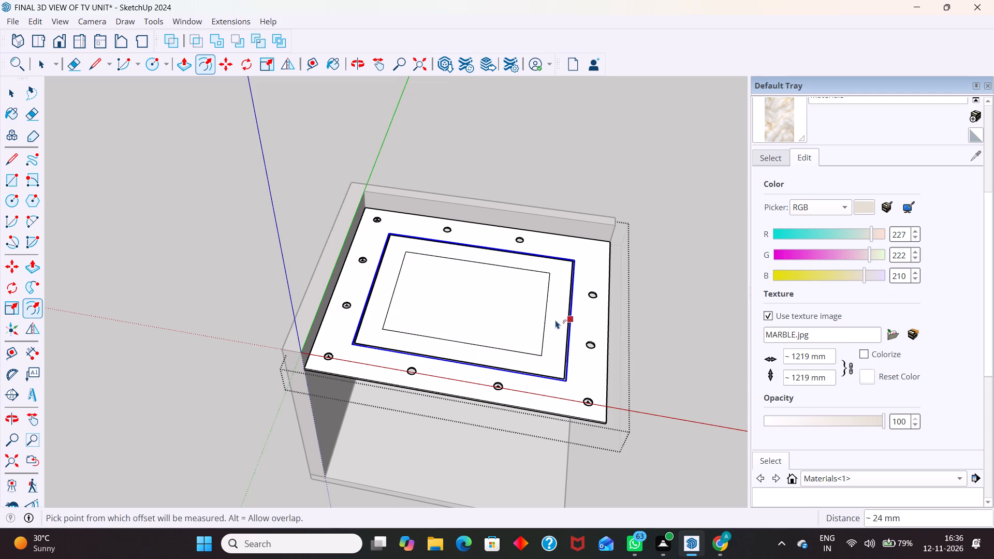
{"action": "key", "text": "ctrl+z"}
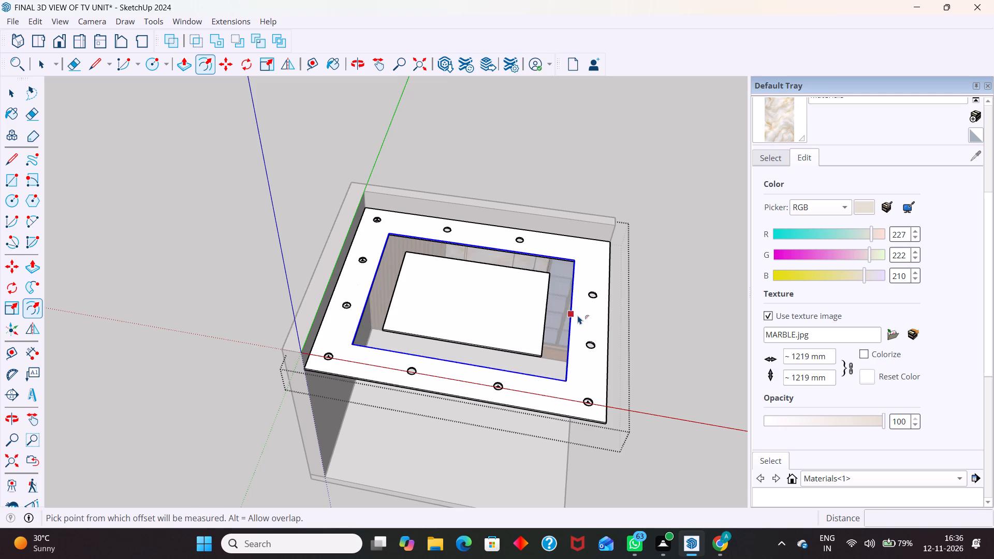
{"action": "left_click", "coordinate": [581, 315]}
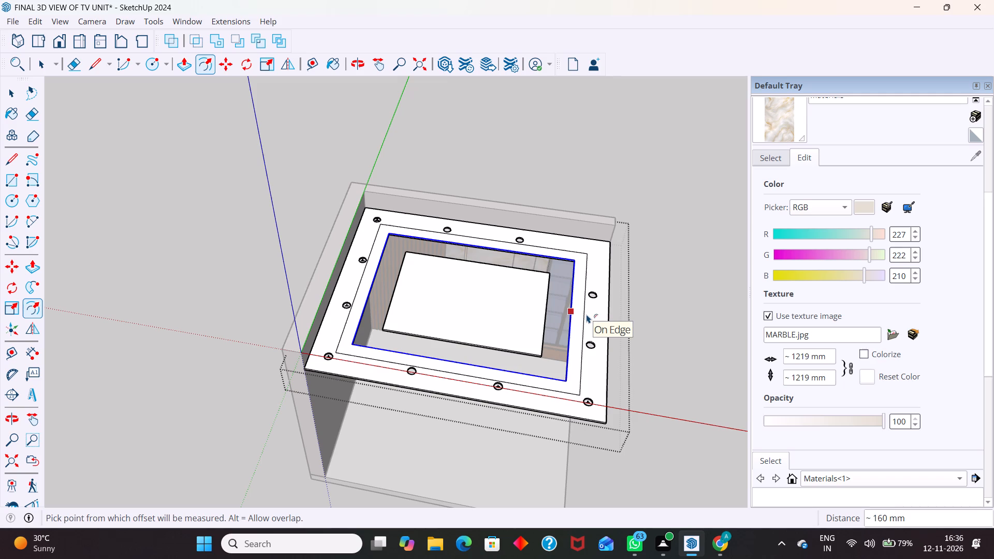
{"action": "type", "text": "0.5\""}
{"action": "key", "text": "Return"}
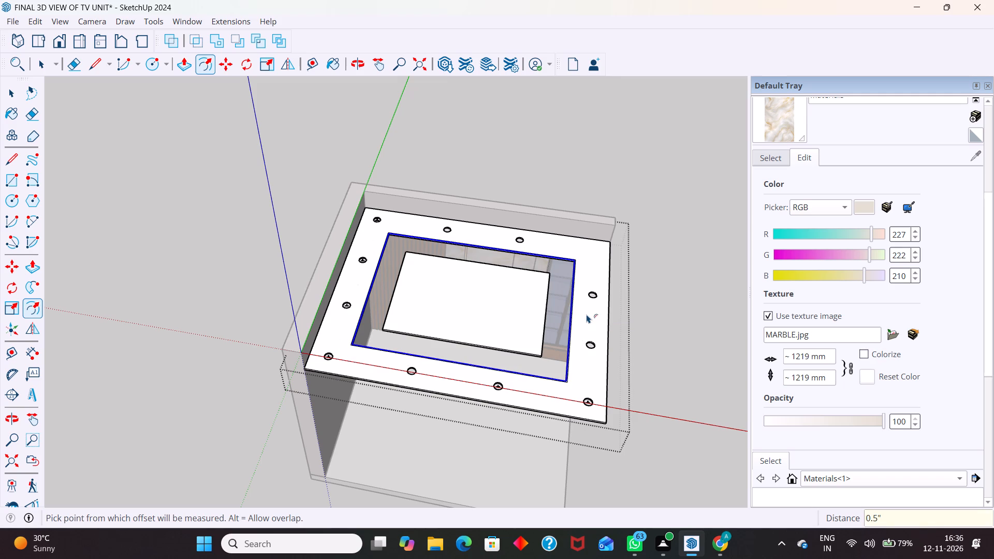
Offset the same four opening edges outward again at a distance of 2 inches.
{"action": "scroll", "coordinate": [636, 373], "scroll_direction": "up", "scroll_amount": 18}
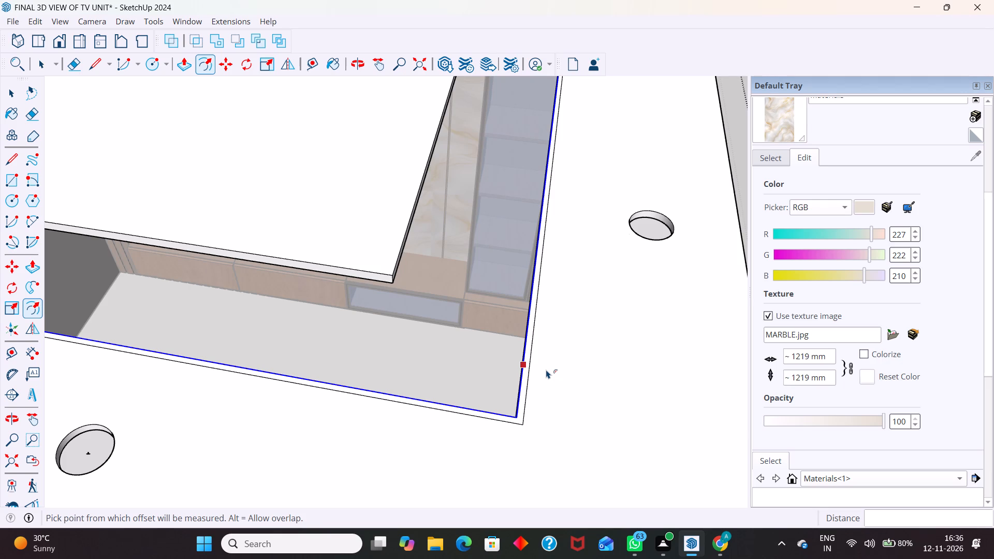
{"action": "left_click_drag", "start_coordinate": [527, 360], "coordinate": [540, 363]}
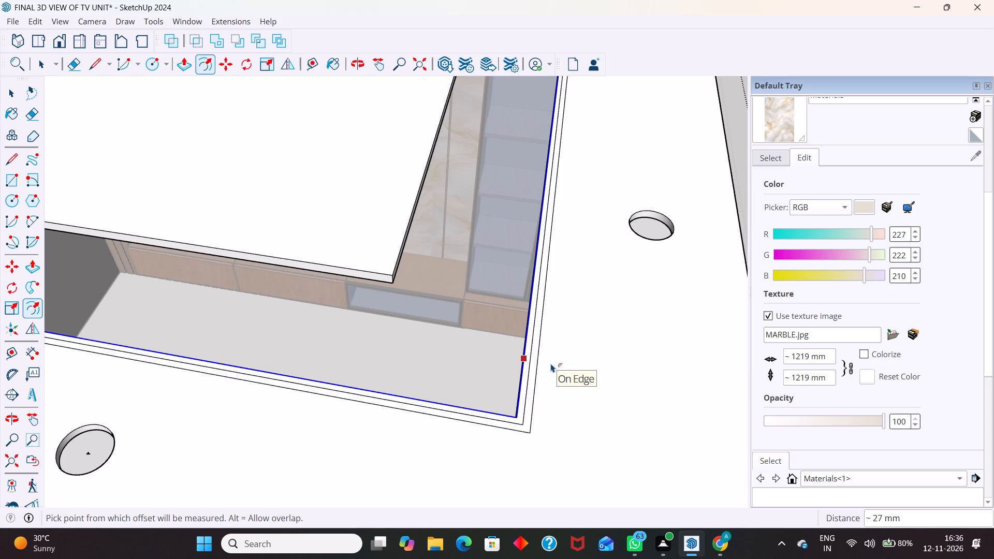
{"action": "type", "text": "2\""}
{"action": "key", "text": "Return"}
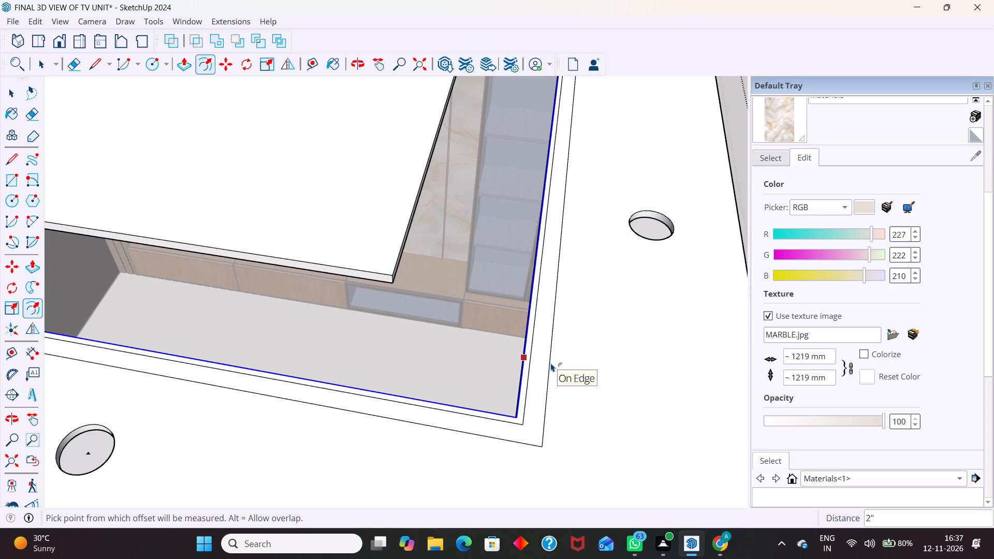
{"action": "key", "text": "space"}
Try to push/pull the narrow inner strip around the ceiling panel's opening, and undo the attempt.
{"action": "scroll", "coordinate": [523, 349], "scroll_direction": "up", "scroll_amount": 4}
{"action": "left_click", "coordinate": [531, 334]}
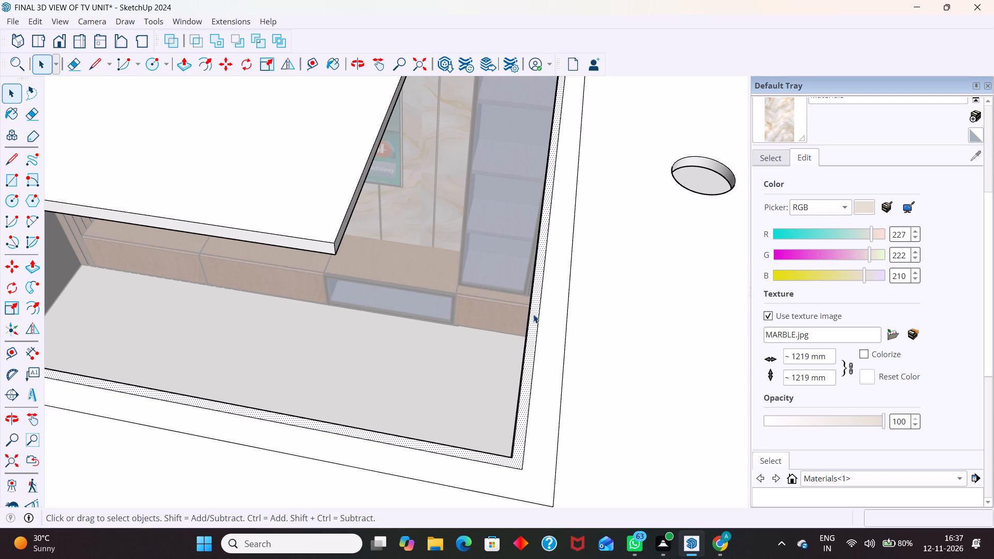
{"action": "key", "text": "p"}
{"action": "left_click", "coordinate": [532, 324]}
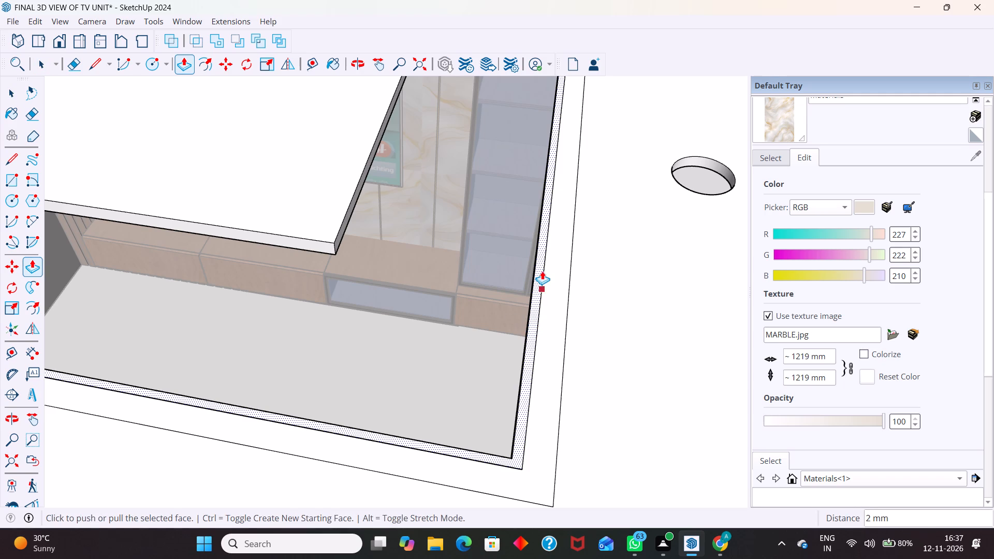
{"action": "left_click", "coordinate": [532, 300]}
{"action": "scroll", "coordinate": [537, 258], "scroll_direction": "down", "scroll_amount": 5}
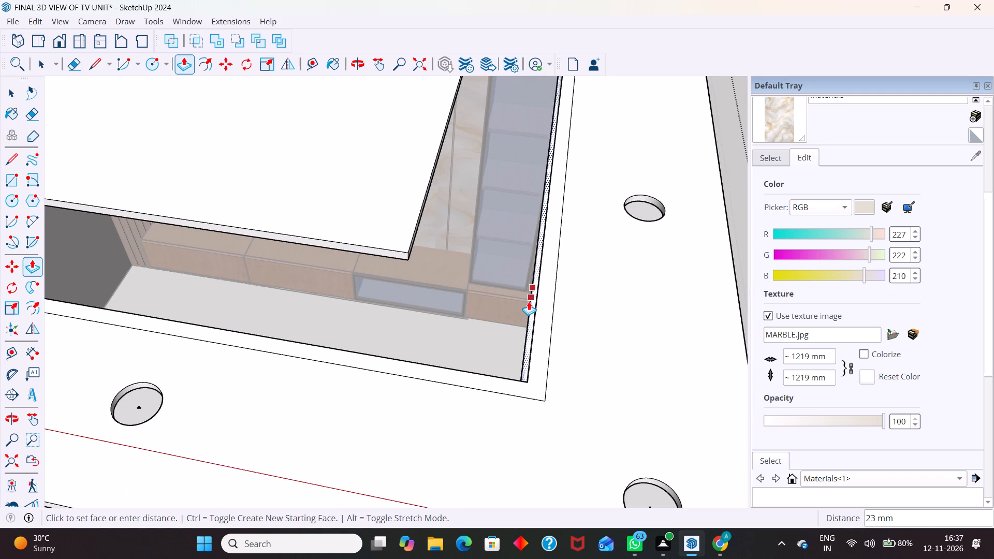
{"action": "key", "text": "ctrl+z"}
Push/pull the 0.5-inch-wide strip around the ceiling panel's opening upward by 1 inch.
{"action": "scroll", "coordinate": [527, 317], "scroll_direction": "down", "scroll_amount": 6}
{"action": "middle_click_drag", "start_coordinate": [543, 341], "coordinate": [583, 309]}
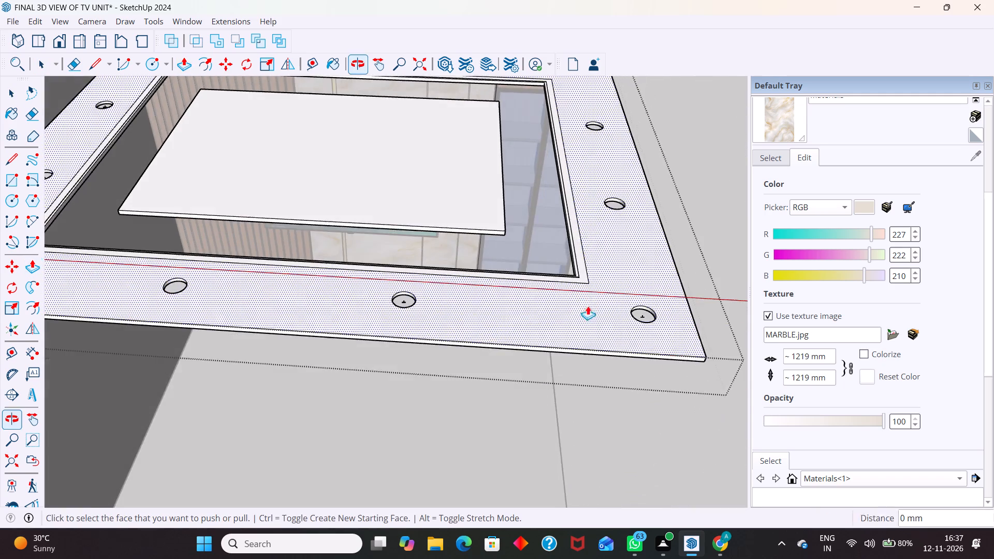
{"action": "scroll", "coordinate": [592, 251], "scroll_direction": "up", "scroll_amount": 4}
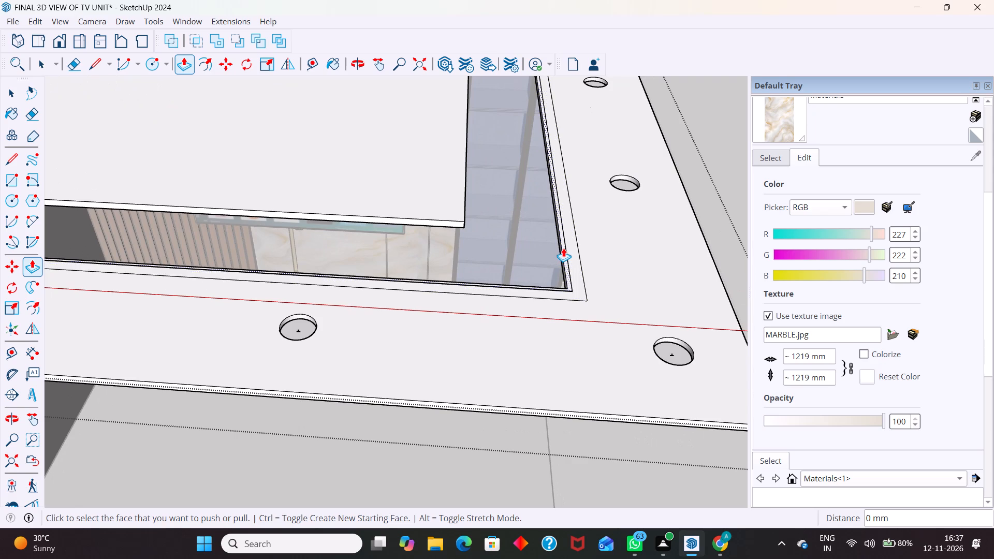
{"action": "left_click", "coordinate": [563, 248]}
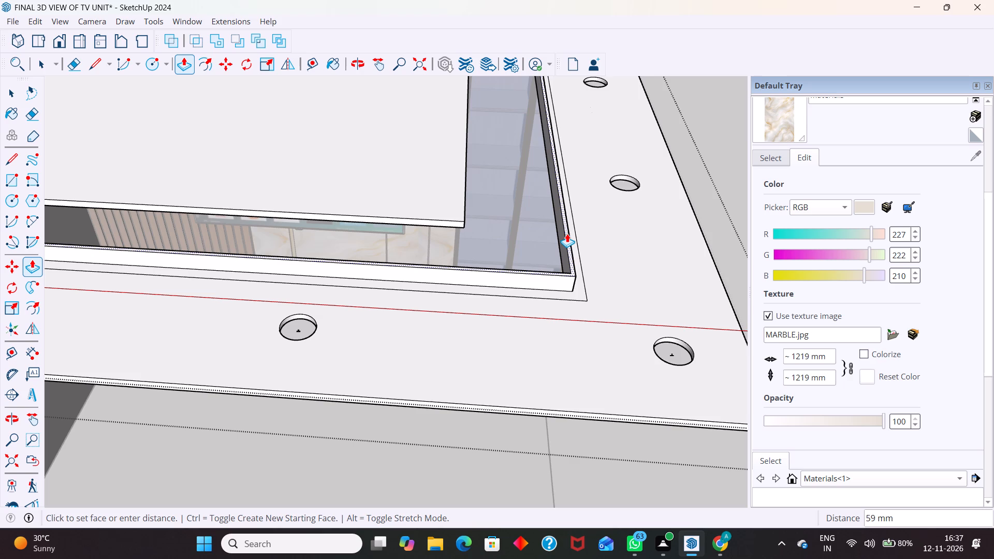
{"action": "key", "text": "1"}
{"action": "key", "text": "shift+quotedbl"}
{"action": "key", "text": "Return"}
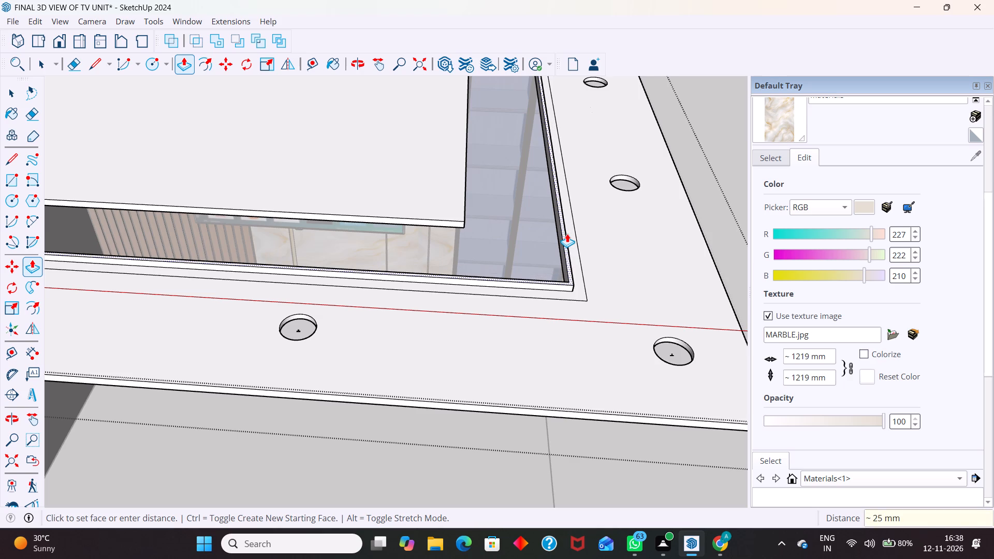
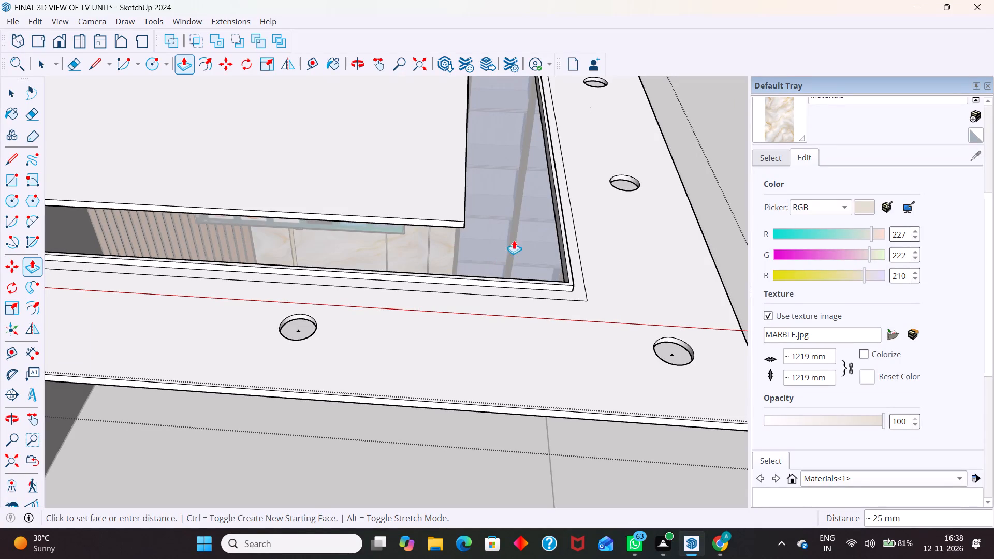
Push/pull the ceiling panel's wide outer face, the one with the light holes, upward by 2 inches.
{"action": "left_click", "coordinate": [620, 266]}
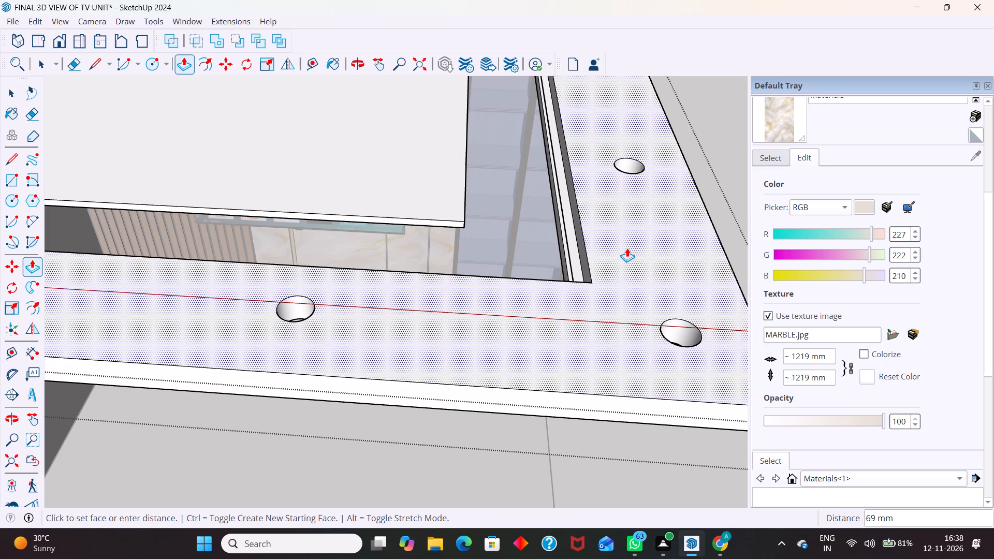
{"action": "key", "text": "2"}
{"action": "key", "text": "shift+quotedbl"}
{"action": "key", "text": "Return"}
{"action": "key", "text": "space"}
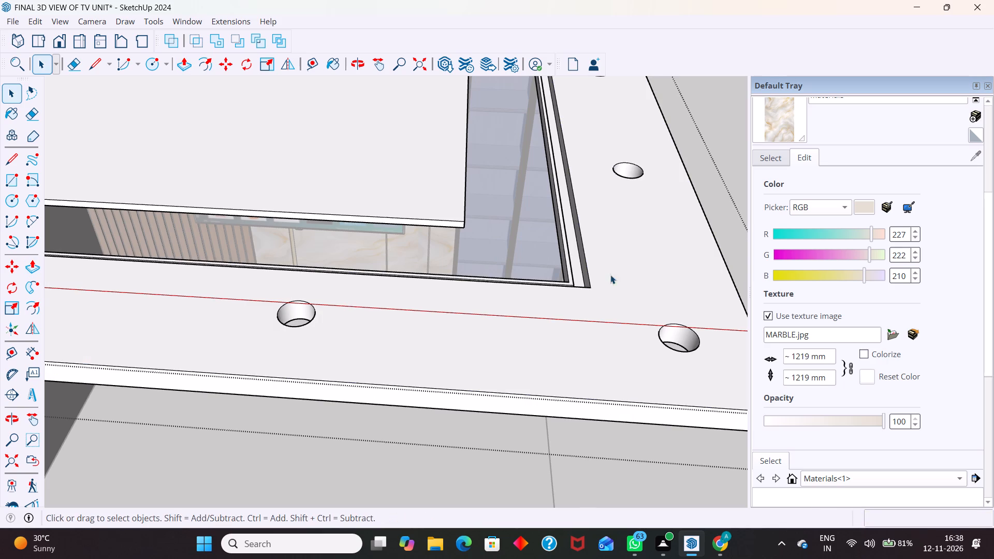
Examine the stepped lip and groove around the ceiling panel's rectangular opening from above, below and at its corners.
{"action": "scroll", "coordinate": [592, 308], "scroll_direction": "down", "scroll_amount": 5}
{"action": "middle_click_drag", "start_coordinate": [625, 352], "coordinate": [477, 305]}
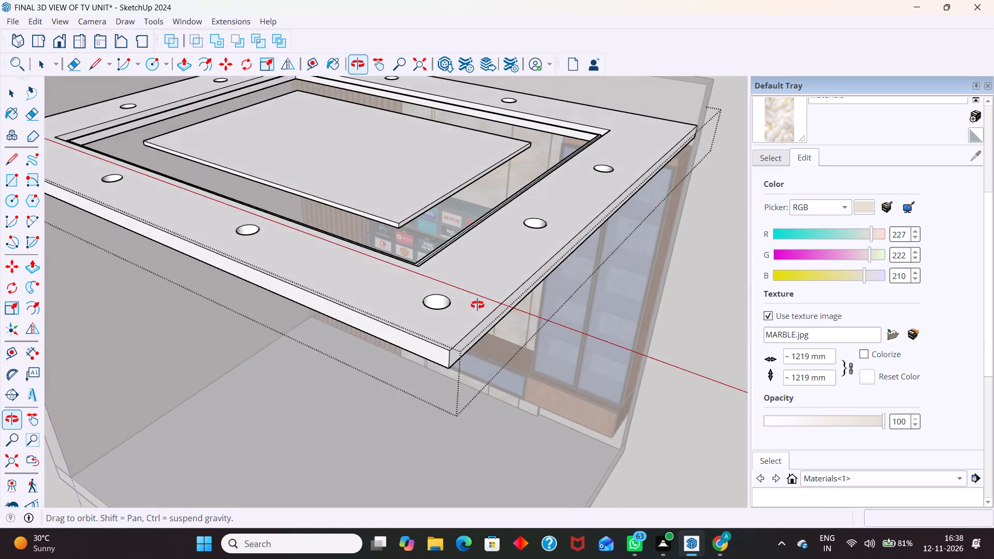
{"action": "middle_click_drag", "start_coordinate": [477, 305], "coordinate": [477, 304]}
{"action": "scroll", "coordinate": [448, 298], "scroll_direction": "up", "scroll_amount": 5}
{"action": "middle_click_drag", "start_coordinate": [446, 374], "coordinate": [424, 475]}
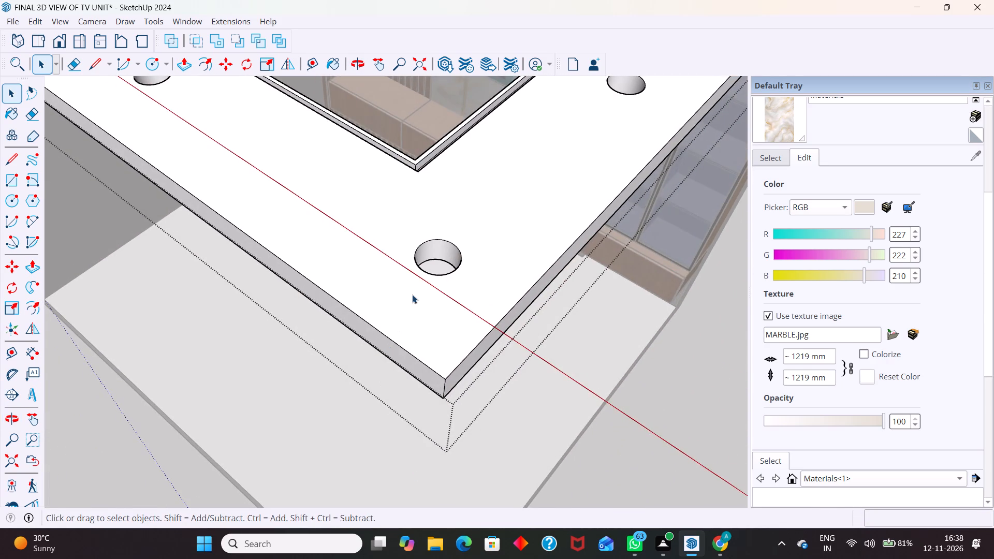
{"action": "scroll", "coordinate": [412, 295], "scroll_direction": "up", "scroll_amount": 5}
{"action": "middle_click_drag", "start_coordinate": [429, 323], "coordinate": [394, 421]}
{"action": "scroll", "coordinate": [400, 357], "scroll_direction": "down", "scroll_amount": 7}
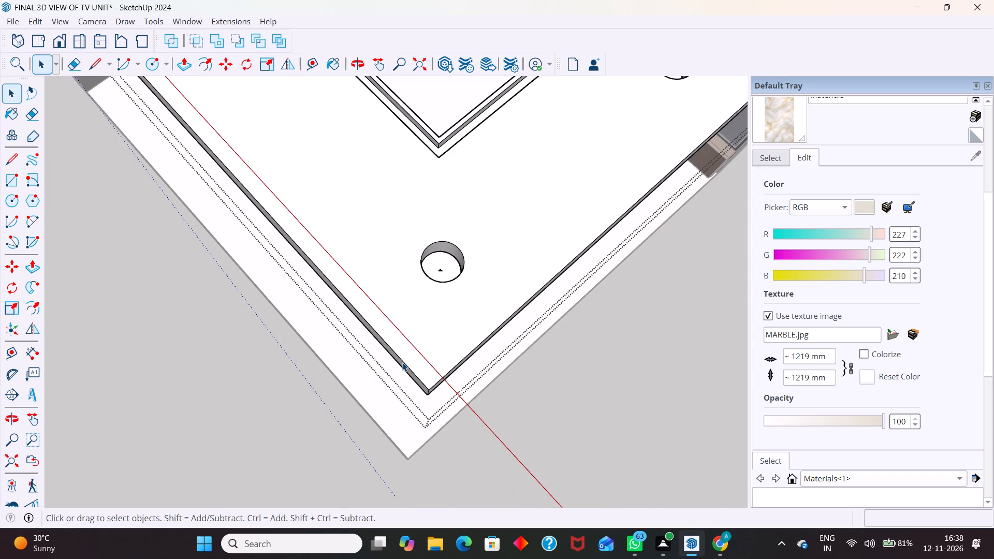
{"action": "scroll", "coordinate": [402, 362], "scroll_direction": "down", "scroll_amount": 10}
{"action": "middle_click_drag", "start_coordinate": [375, 376], "coordinate": [671, 292]}
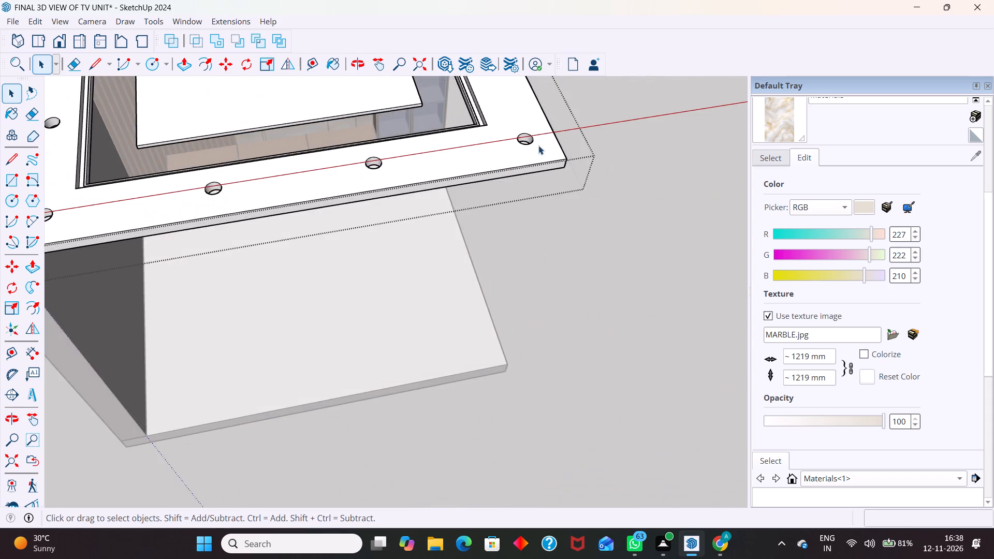
{"action": "scroll", "coordinate": [532, 141], "scroll_direction": "up", "scroll_amount": 5}
{"action": "scroll", "coordinate": [507, 239], "scroll_direction": "down", "scroll_amount": 6}
{"action": "scroll", "coordinate": [461, 115], "scroll_direction": "up", "scroll_amount": 12}
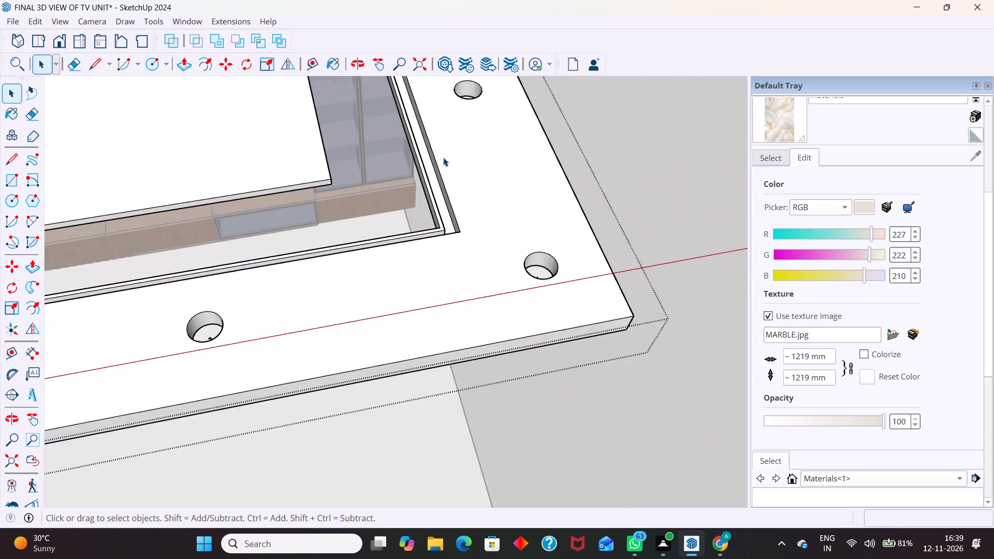
{"action": "scroll", "coordinate": [443, 157], "scroll_direction": "up", "scroll_amount": 7}
{"action": "scroll", "coordinate": [443, 228], "scroll_direction": "up", "scroll_amount": 4}
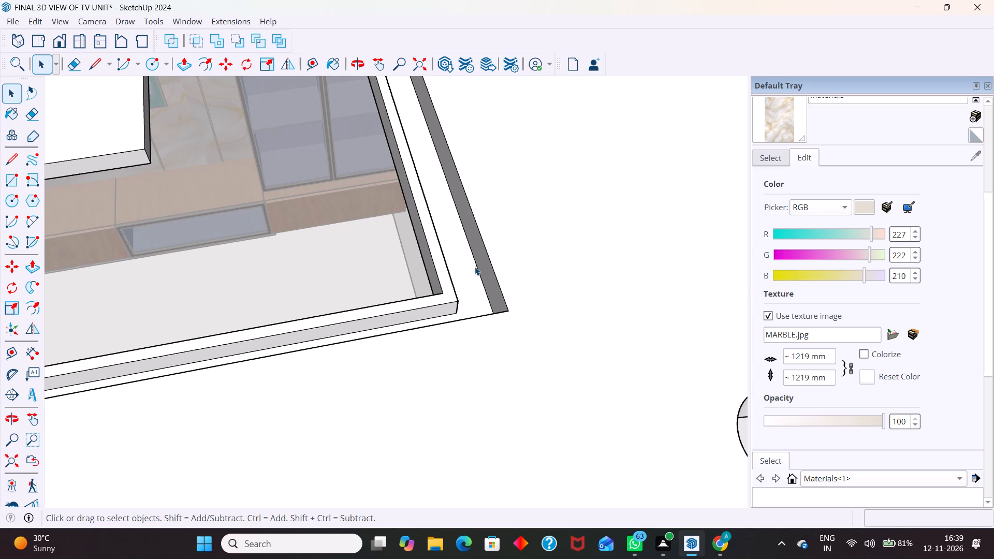
{"action": "scroll", "coordinate": [476, 275], "scroll_direction": "down", "scroll_amount": 11}
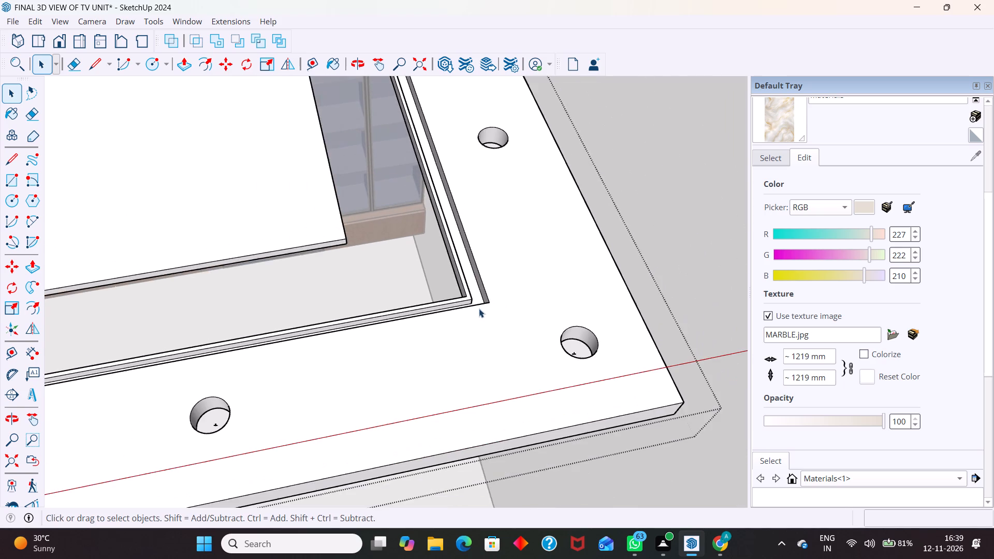
{"action": "middle_click_drag", "start_coordinate": [434, 306], "coordinate": [642, 144]}
{"action": "scroll", "coordinate": [567, 202], "scroll_direction": "down", "scroll_amount": 6}
{"action": "middle_click_drag", "start_coordinate": [233, 344], "coordinate": [403, 345]}
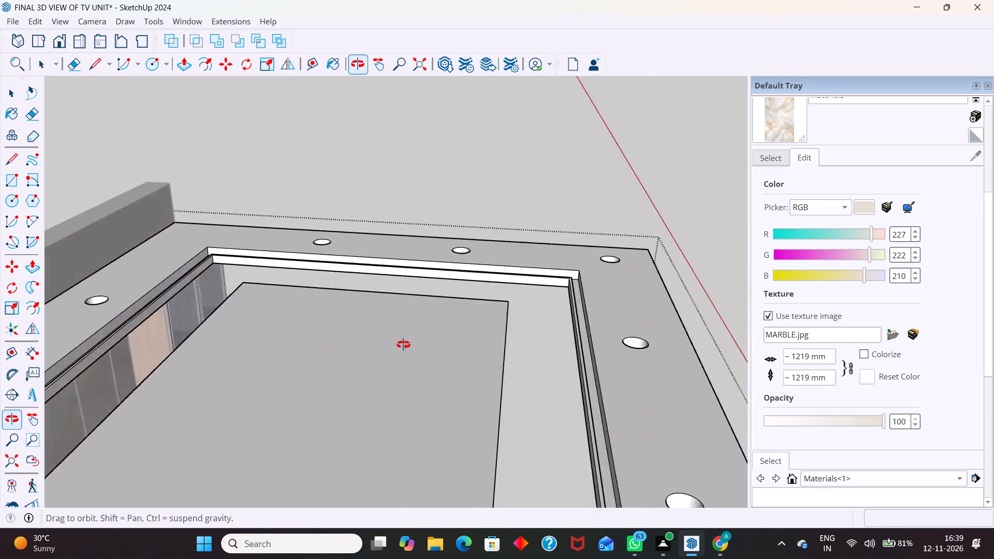
{"action": "middle_click_drag", "start_coordinate": [403, 345], "coordinate": [437, 334]}
{"action": "scroll", "coordinate": [548, 261], "scroll_direction": "up", "scroll_amount": 1}
{"action": "scroll", "coordinate": [468, 249], "scroll_direction": "up", "scroll_amount": 1}
{"action": "scroll", "coordinate": [459, 246], "scroll_direction": "down", "scroll_amount": 7}
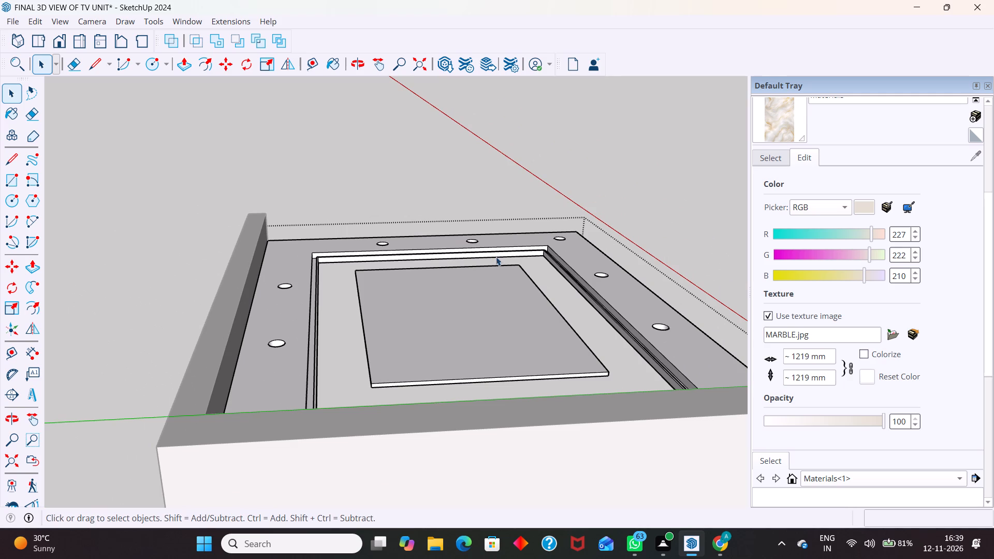
{"action": "middle_click_drag", "start_coordinate": [500, 257], "coordinate": [603, 206]}
{"action": "middle_click_drag", "start_coordinate": [661, 347], "coordinate": [353, 259]}
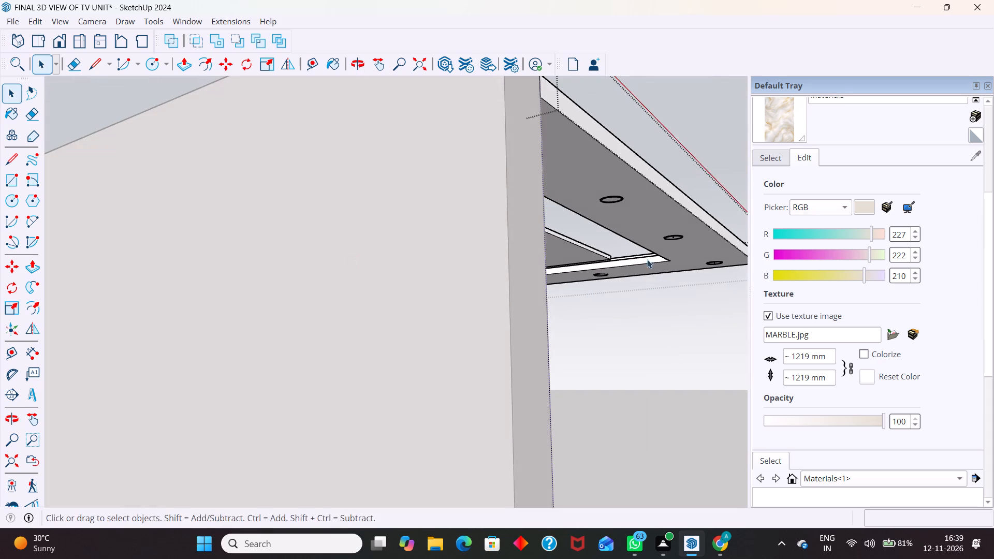
{"action": "middle_click_drag", "start_coordinate": [654, 259], "coordinate": [383, 313]}
{"action": "middle_click_drag", "start_coordinate": [348, 348], "coordinate": [406, 165]}
{"action": "scroll", "coordinate": [433, 221], "scroll_direction": "up", "scroll_amount": 7}
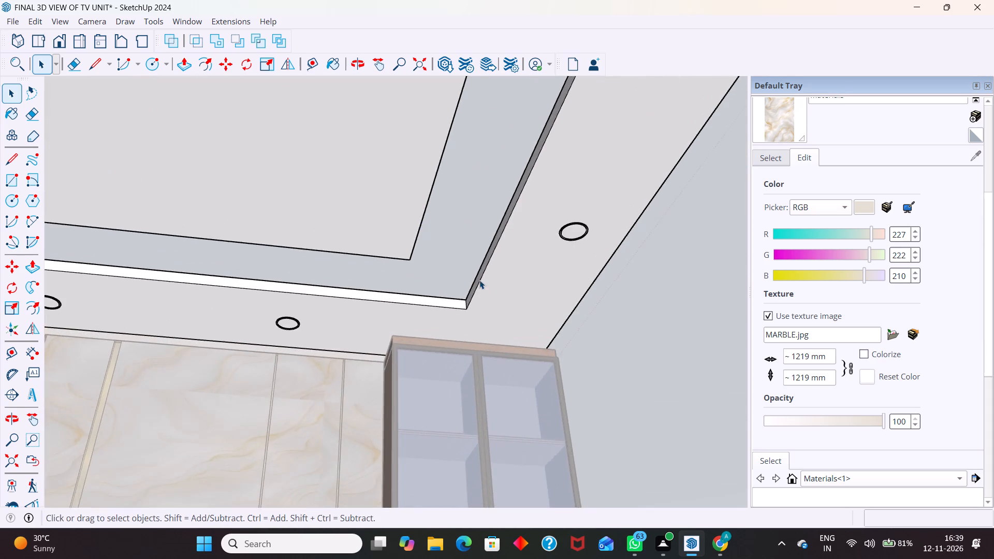
{"action": "scroll", "coordinate": [479, 280], "scroll_direction": "up", "scroll_amount": 2}
{"action": "middle_click_drag", "start_coordinate": [475, 308], "coordinate": [457, 422]}
{"action": "scroll", "coordinate": [463, 329], "scroll_direction": "up", "scroll_amount": 4}
{"action": "middle_click_drag", "start_coordinate": [425, 310], "coordinate": [432, 355]}
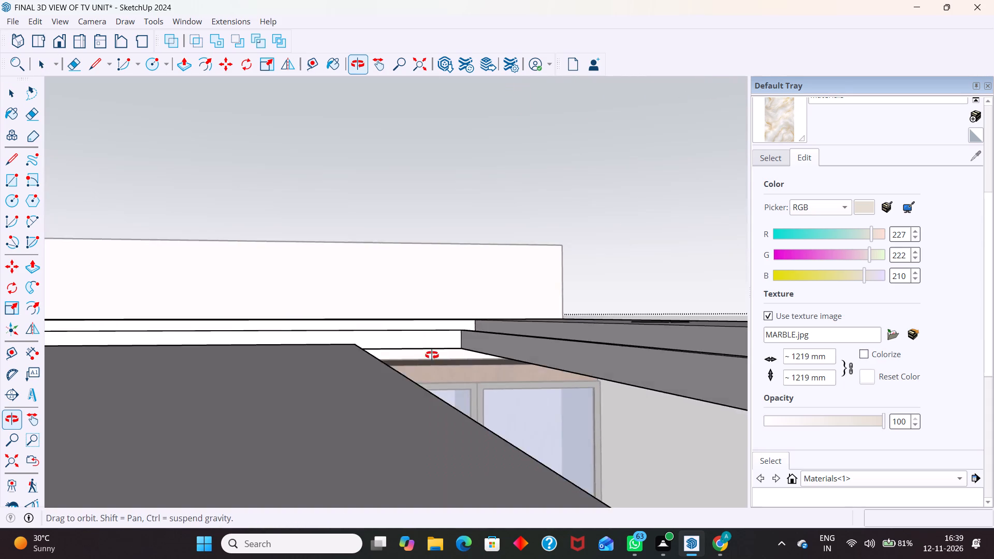
{"action": "middle_click_drag", "start_coordinate": [432, 355], "coordinate": [435, 348]}
{"action": "middle_click_drag", "start_coordinate": [485, 319], "coordinate": [491, 372]}
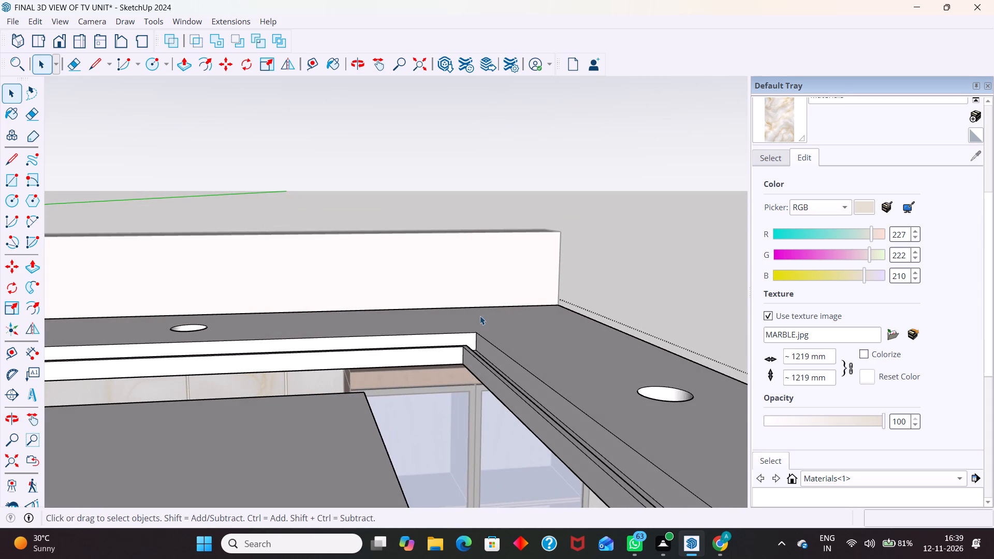
{"action": "scroll", "coordinate": [480, 316], "scroll_direction": "down", "scroll_amount": 6}
{"action": "middle_click_drag", "start_coordinate": [517, 367], "coordinate": [367, 337]}
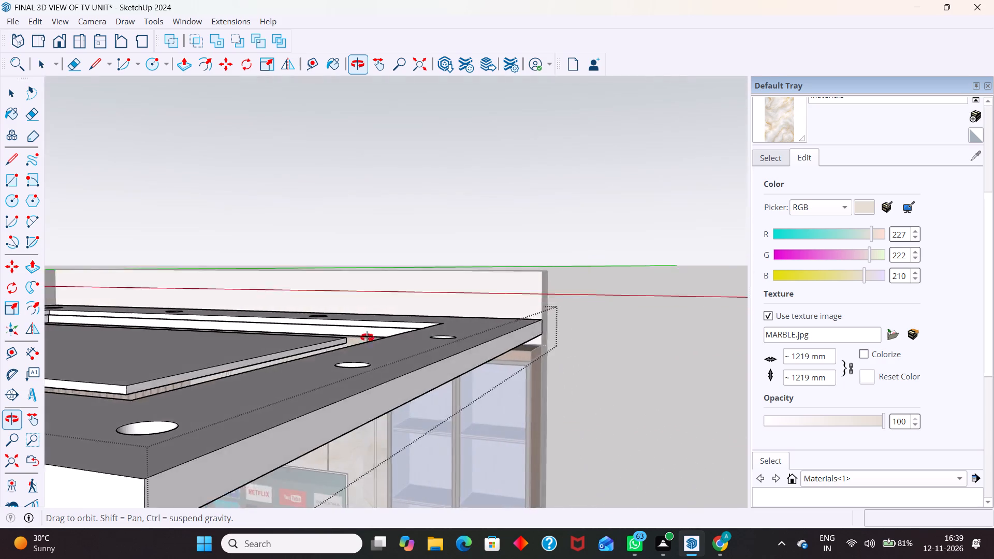
{"action": "middle_click_drag", "start_coordinate": [367, 337], "coordinate": [429, 370]}
{"action": "scroll", "coordinate": [460, 347], "scroll_direction": "down", "scroll_amount": 7}
{"action": "scroll", "coordinate": [444, 424], "scroll_direction": "up", "scroll_amount": 6}
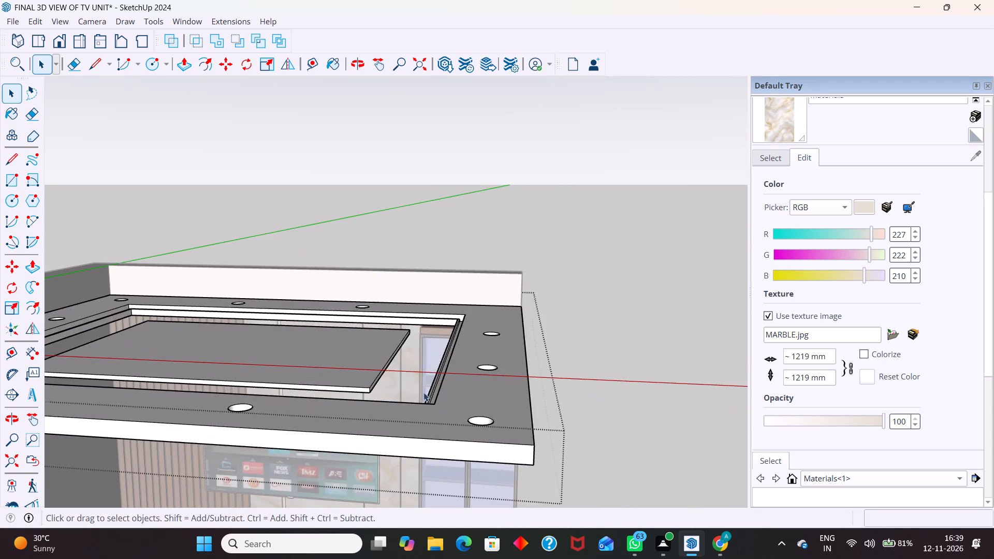
{"action": "scroll", "coordinate": [423, 392], "scroll_direction": "up", "scroll_amount": 6}
{"action": "middle_click_drag", "start_coordinate": [445, 420], "coordinate": [364, 457]}
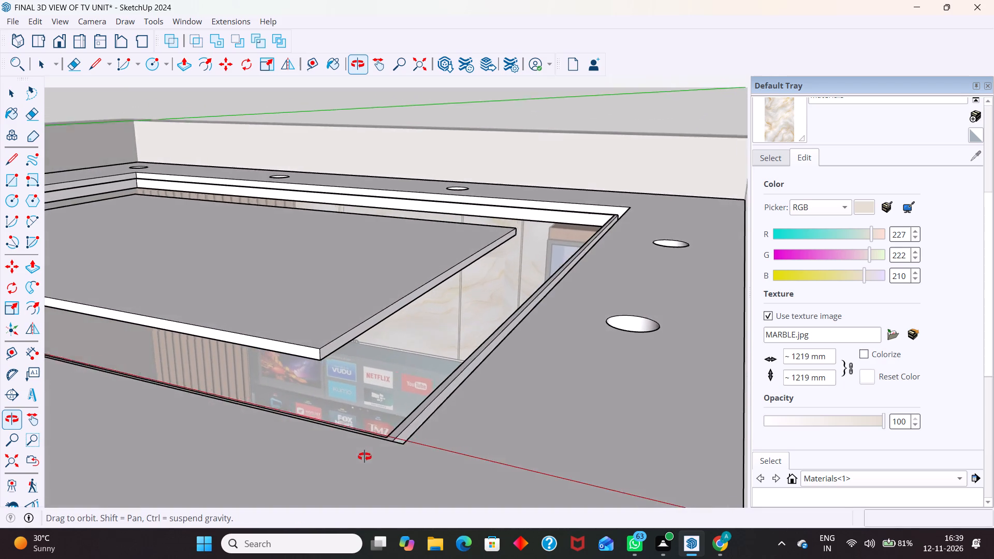
{"action": "middle_click_drag", "start_coordinate": [364, 457], "coordinate": [354, 450]}
{"action": "scroll", "coordinate": [374, 426], "scroll_direction": "up", "scroll_amount": 5}
{"action": "scroll", "coordinate": [388, 312], "scroll_direction": "down", "scroll_amount": 2}
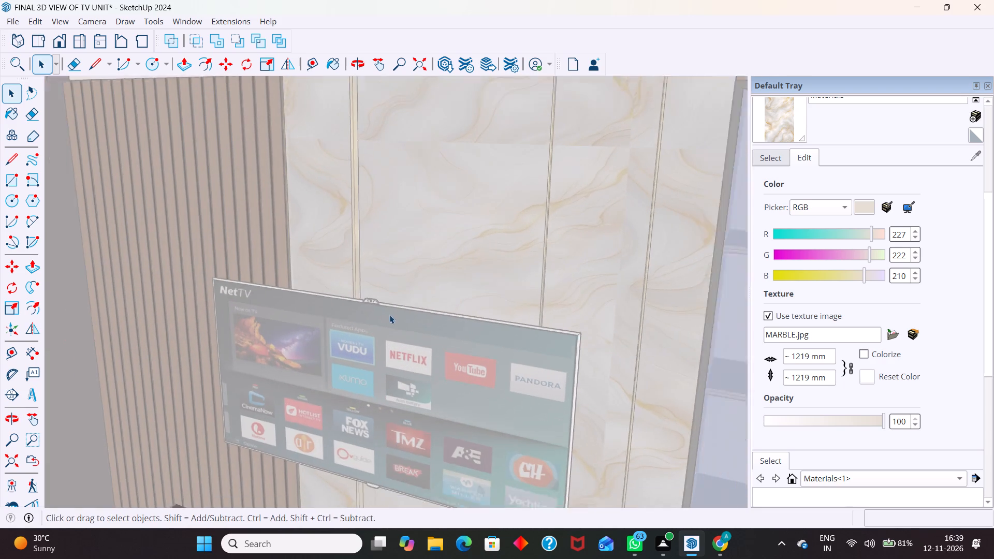
{"action": "scroll", "coordinate": [389, 315], "scroll_direction": "down", "scroll_amount": 19}
{"action": "scroll", "coordinate": [375, 198], "scroll_direction": "down", "scroll_amount": 15}
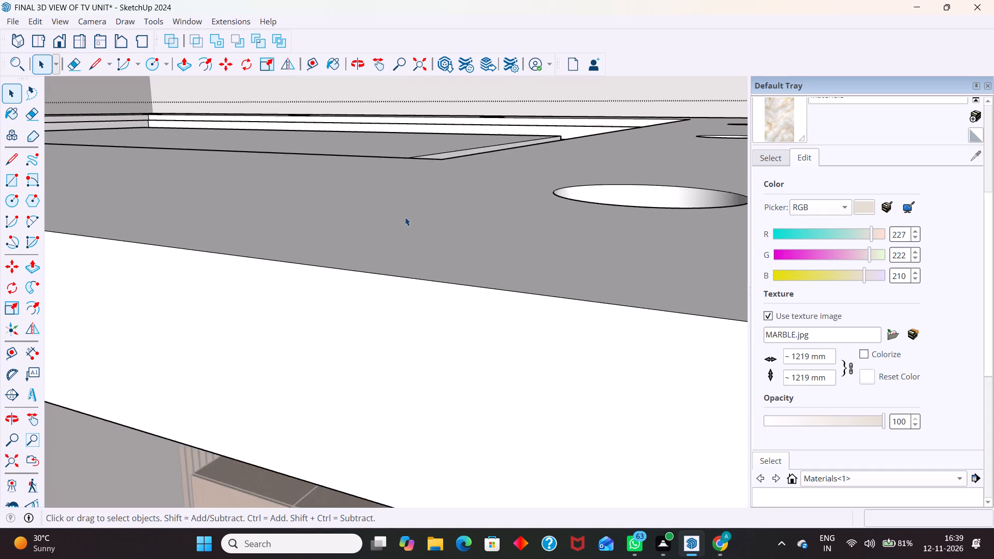
{"action": "scroll", "coordinate": [405, 217], "scroll_direction": "down", "scroll_amount": 7}
{"action": "middle_click_drag", "start_coordinate": [430, 208], "coordinate": [585, 324]}
{"action": "scroll", "coordinate": [477, 258], "scroll_direction": "down", "scroll_amount": 7}
{"action": "scroll", "coordinate": [360, 146], "scroll_direction": "up", "scroll_amount": 8}
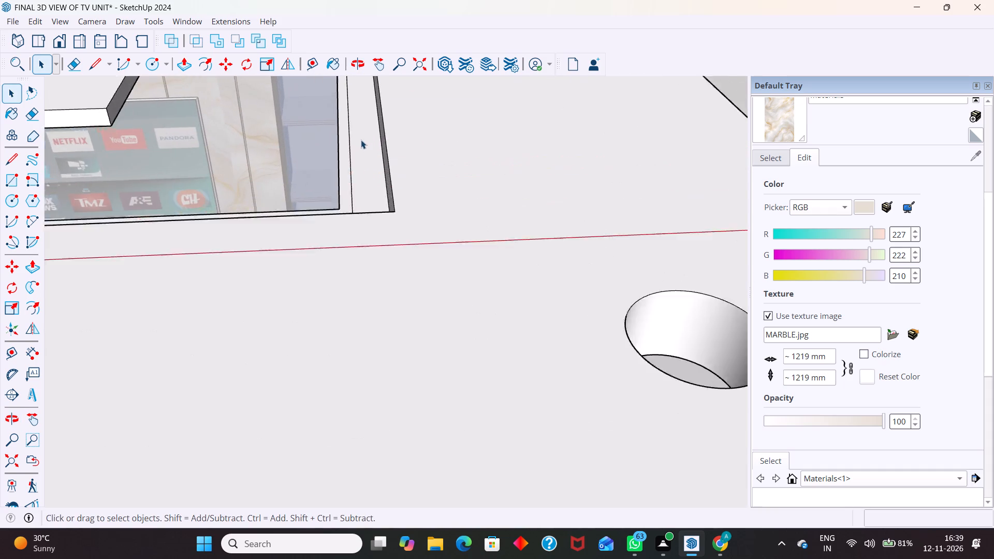
{"action": "scroll", "coordinate": [361, 140], "scroll_direction": "up", "scroll_amount": 3}
{"action": "scroll", "coordinate": [433, 279], "scroll_direction": "down", "scroll_amount": 8}
{"action": "scroll", "coordinate": [411, 215], "scroll_direction": "down", "scroll_amount": 7}
{"action": "middle_click_drag", "start_coordinate": [433, 295], "coordinate": [404, 385]}
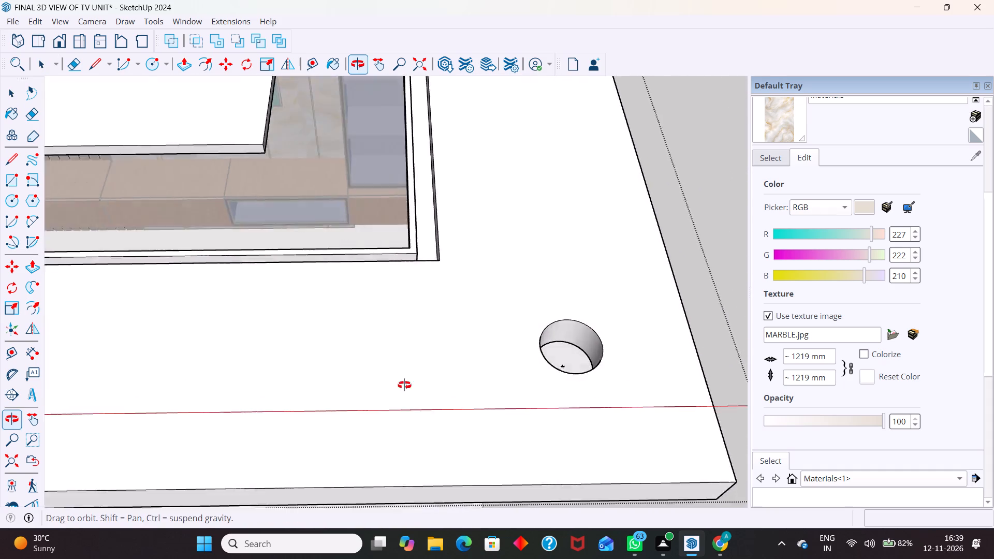
{"action": "middle_click_drag", "start_coordinate": [404, 385], "coordinate": [349, 407]}
{"action": "scroll", "coordinate": [465, 229], "scroll_direction": "down", "scroll_amount": 5}
{"action": "scroll", "coordinate": [484, 190], "scroll_direction": "up", "scroll_amount": 6}
{"action": "middle_click_drag", "start_coordinate": [487, 286], "coordinate": [488, 291]}
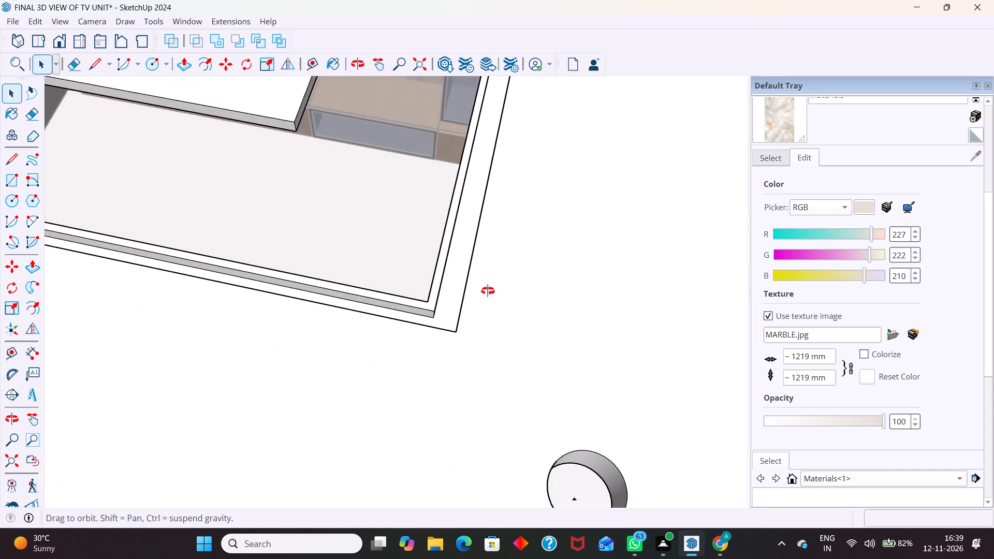
{"action": "middle_click_drag", "start_coordinate": [488, 291], "coordinate": [166, 251]}
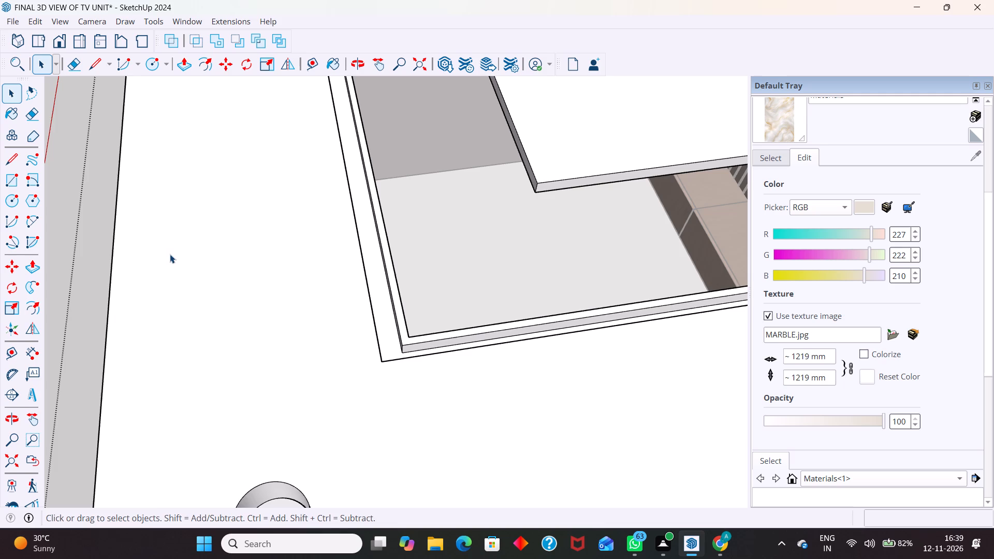
{"action": "scroll", "coordinate": [255, 309], "scroll_direction": "down", "scroll_amount": 4}
{"action": "middle_click_drag", "start_coordinate": [534, 383], "coordinate": [361, 315]}
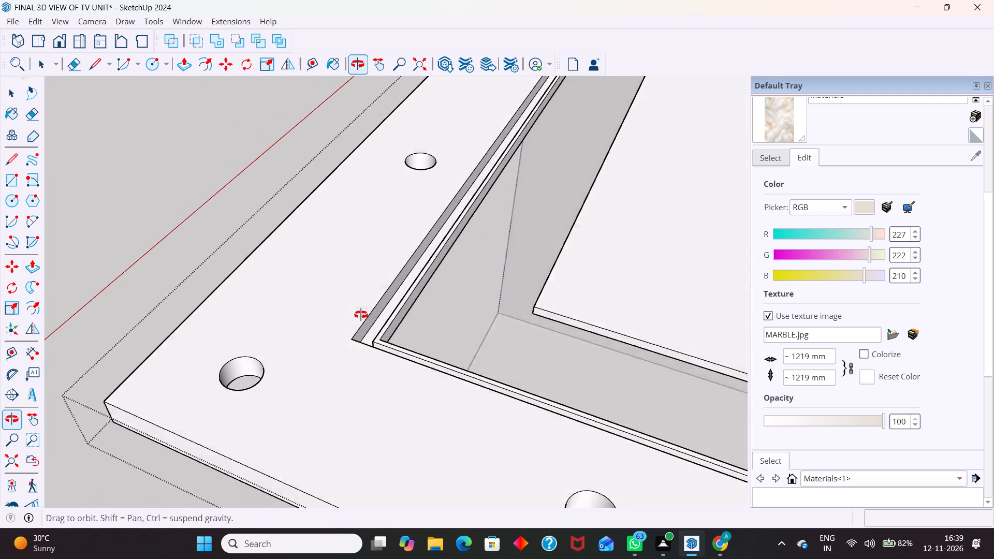
{"action": "middle_click_drag", "start_coordinate": [361, 315], "coordinate": [374, 271]}
{"action": "scroll", "coordinate": [455, 206], "scroll_direction": "up", "scroll_amount": 2}
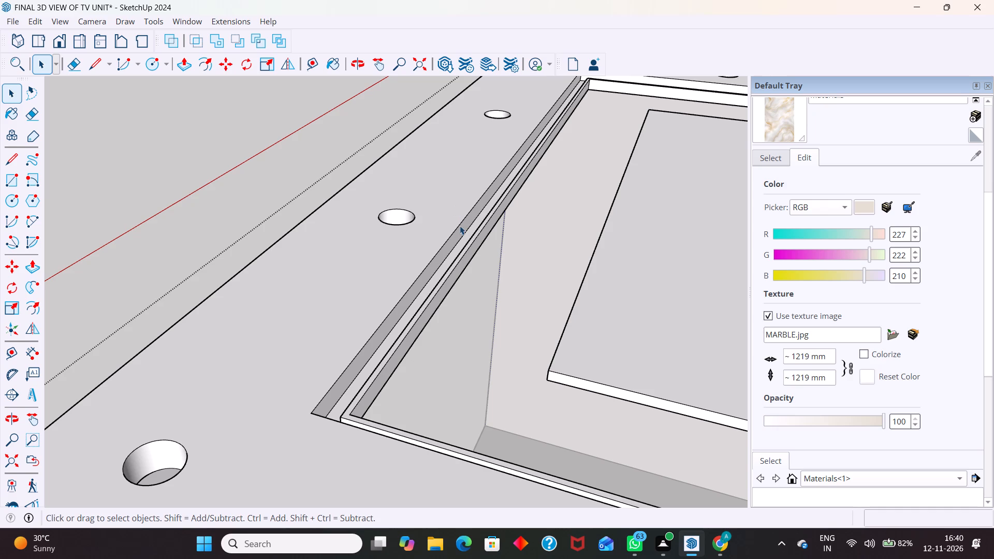
{"action": "middle_click_drag", "start_coordinate": [460, 226], "coordinate": [509, 201]}
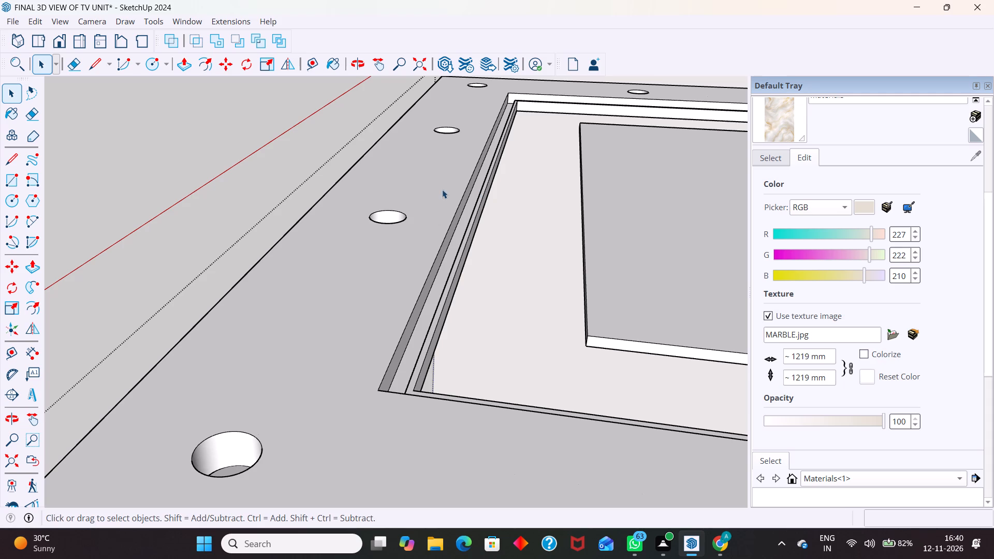
Offset the top face outline of the central floating panel inward by 0.5 inch.
{"action": "scroll", "coordinate": [244, 249], "scroll_direction": "down", "scroll_amount": 7}
{"action": "scroll", "coordinate": [194, 335], "scroll_direction": "down", "scroll_amount": 3}
{"action": "left_click", "coordinate": [515, 299]}
{"action": "middle_click_drag", "start_coordinate": [487, 293], "coordinate": [487, 298]}
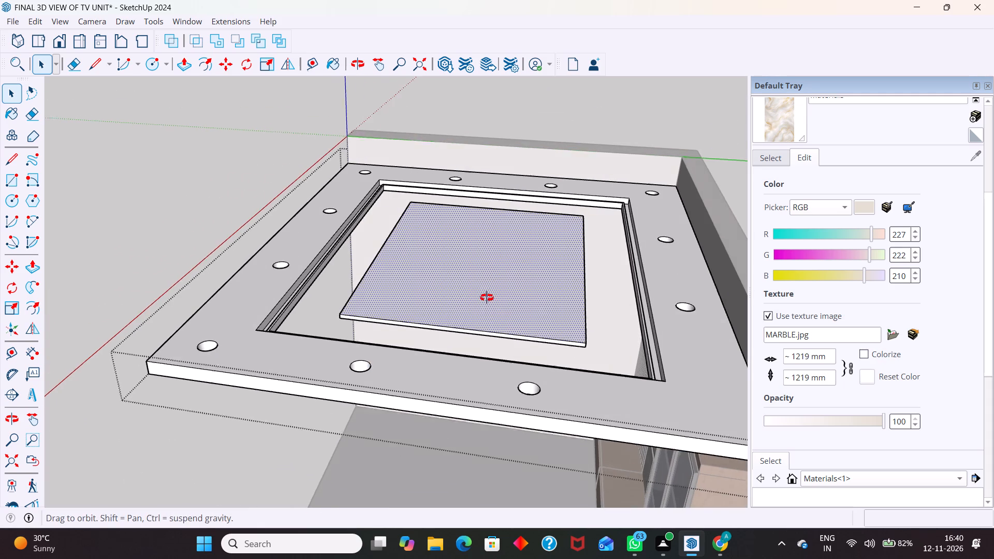
{"action": "middle_click_drag", "start_coordinate": [487, 298], "coordinate": [481, 349]}
{"action": "key", "text": "f"}
{"action": "left_click", "coordinate": [541, 318]}
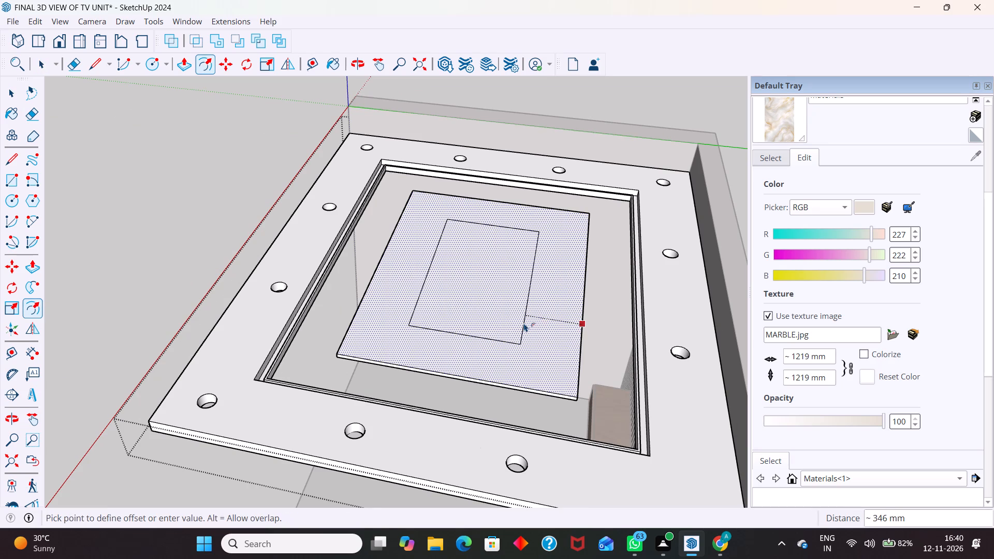
{"action": "type", "text": "0."}
{"action": "key", "text": "5"}
{"action": "key", "text": "shift+quotedbl"}
{"action": "key", "text": "Return"}
Offset the central panel's top outline inward again at a distance of 2 inches.
{"action": "scroll", "coordinate": [573, 245], "scroll_direction": "up", "scroll_amount": 4}
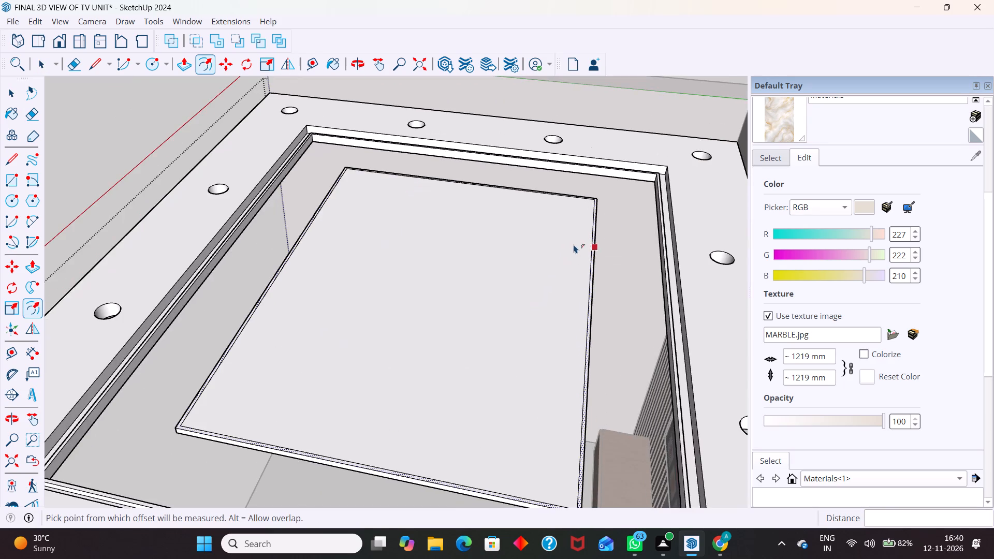
{"action": "scroll", "coordinate": [586, 244], "scroll_direction": "up", "scroll_amount": 3}
{"action": "left_click", "coordinate": [591, 244]}
{"action": "type", "text": "2\""}
{"action": "key", "text": "Return"}
{"action": "key", "text": "space"}
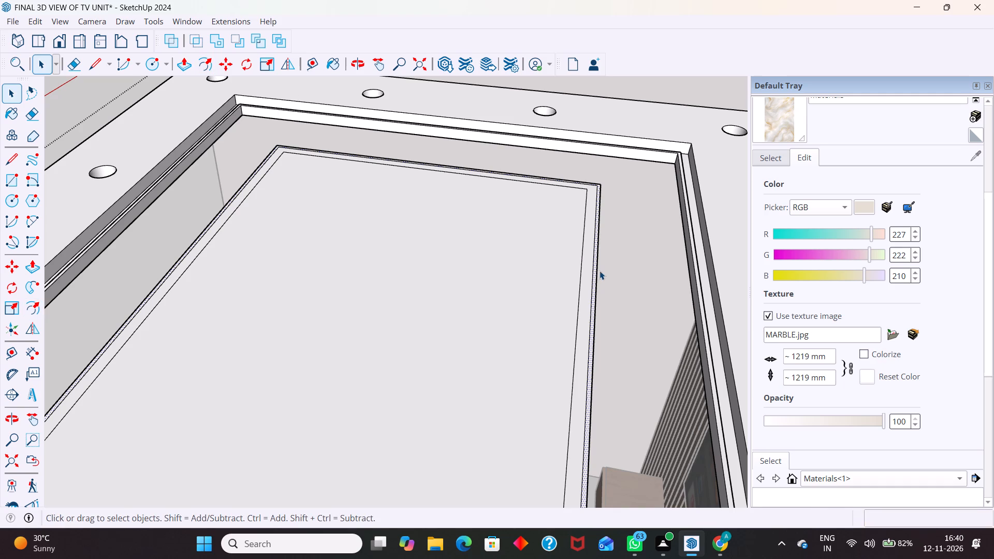
Push/pull the narrow outer rim face on top of the central floating panel upward by 1 inch.
{"action": "scroll", "coordinate": [594, 276], "scroll_direction": "up", "scroll_amount": 4}
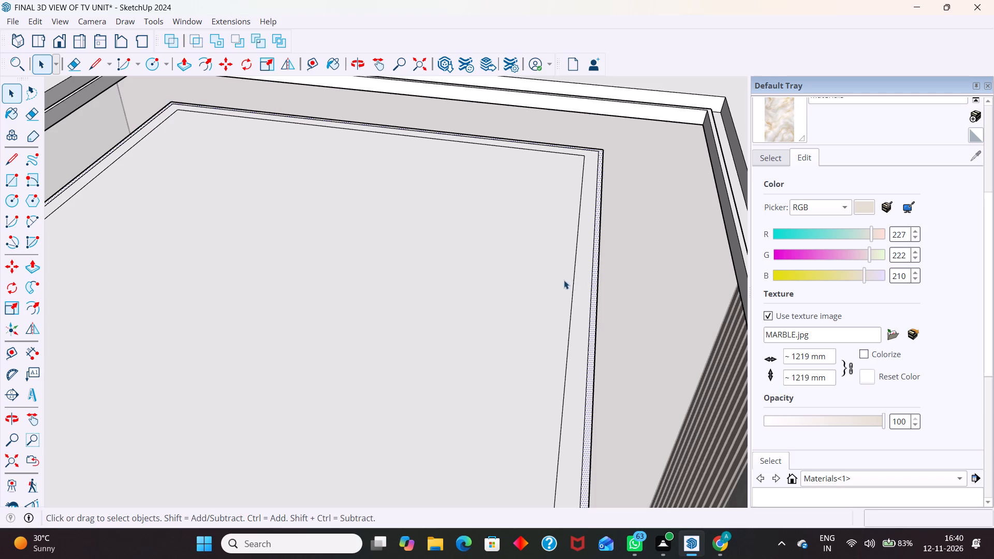
{"action": "key", "text": "p"}
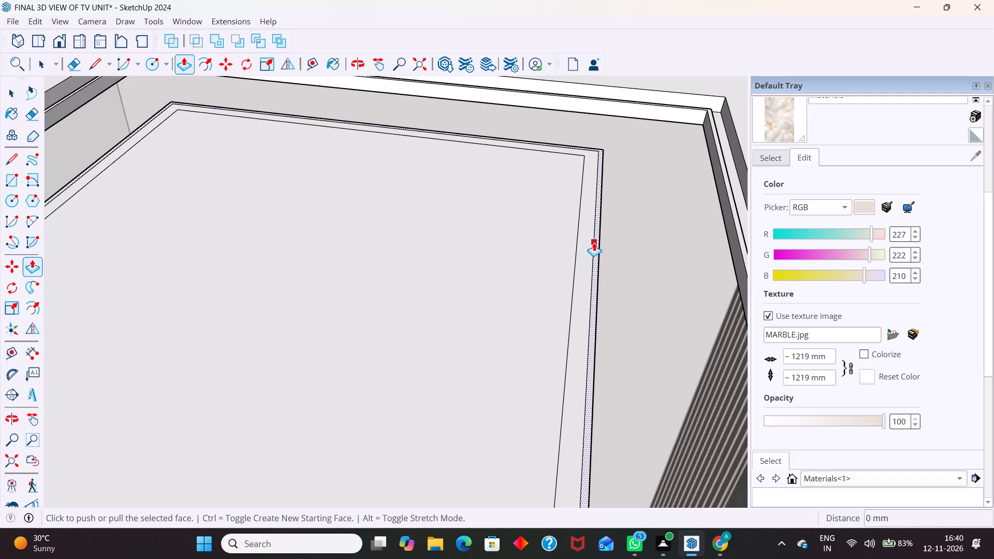
{"action": "left_click", "coordinate": [596, 241]}
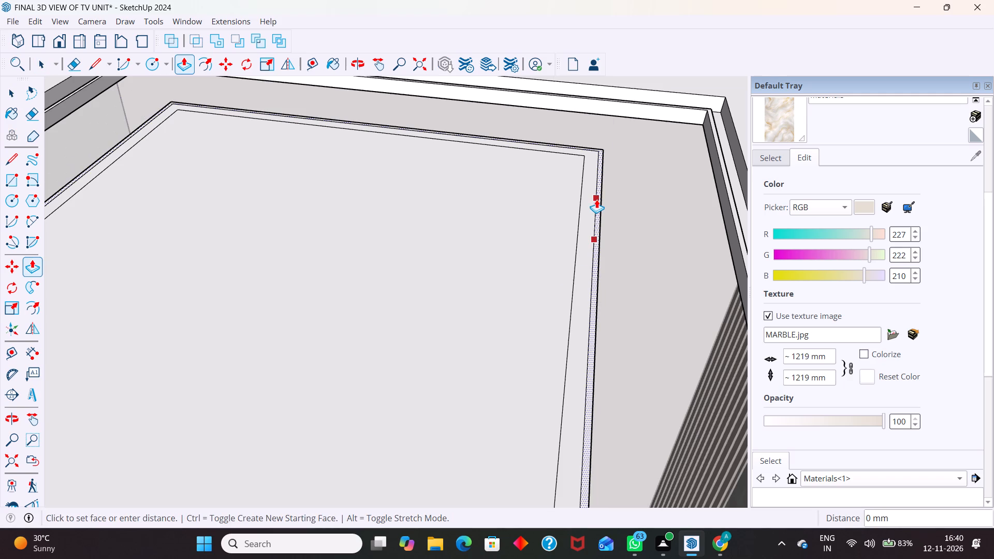
{"action": "key", "text": "2"}
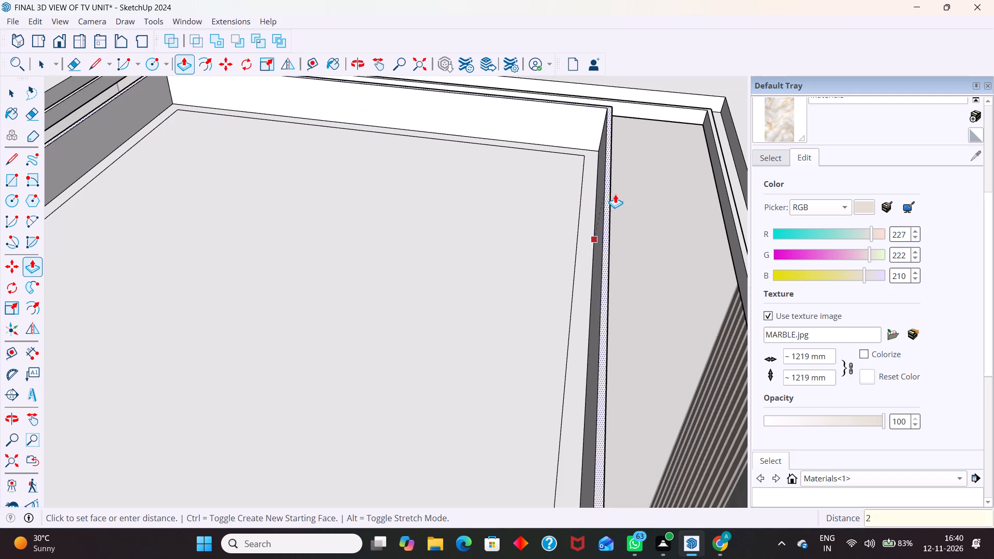
{"action": "key", "text": "BackSpace"}
{"action": "key", "text": "1"}
{"action": "key", "text": "shift+quotedbl"}
{"action": "key", "text": "Return"}
Push/pull the large inner face on top of the central floating panel upward by 2 inches.
{"action": "left_click", "coordinate": [516, 275]}
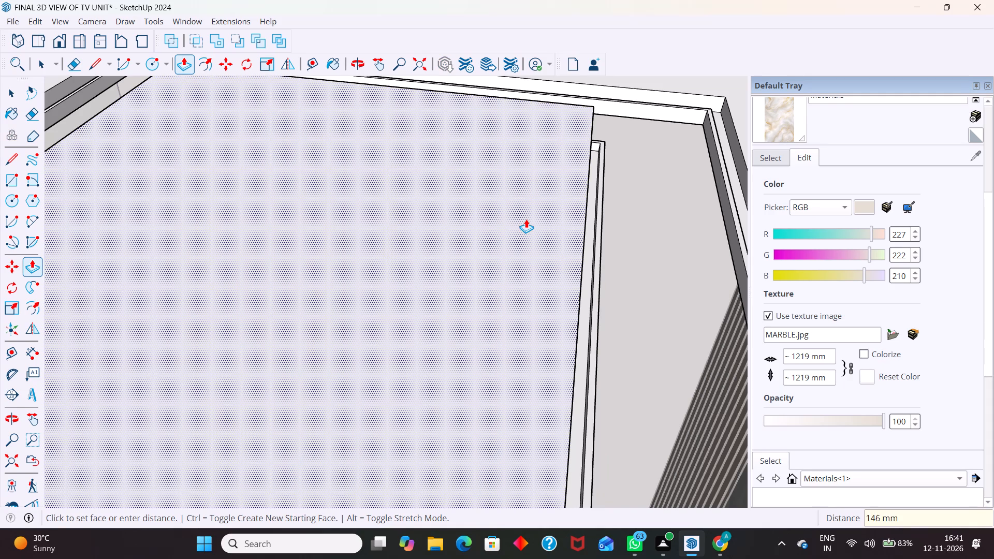
{"action": "type", "text": "2\""}
{"action": "key", "text": "Return"}
{"action": "key", "text": "space"}
Examine the central panel's stepped rim and the surrounding ceiling opening from above, at the corners and from below.
{"action": "scroll", "coordinate": [525, 232], "scroll_direction": "down", "scroll_amount": 13}
{"action": "middle_click_drag", "start_coordinate": [558, 321], "coordinate": [480, 306]}
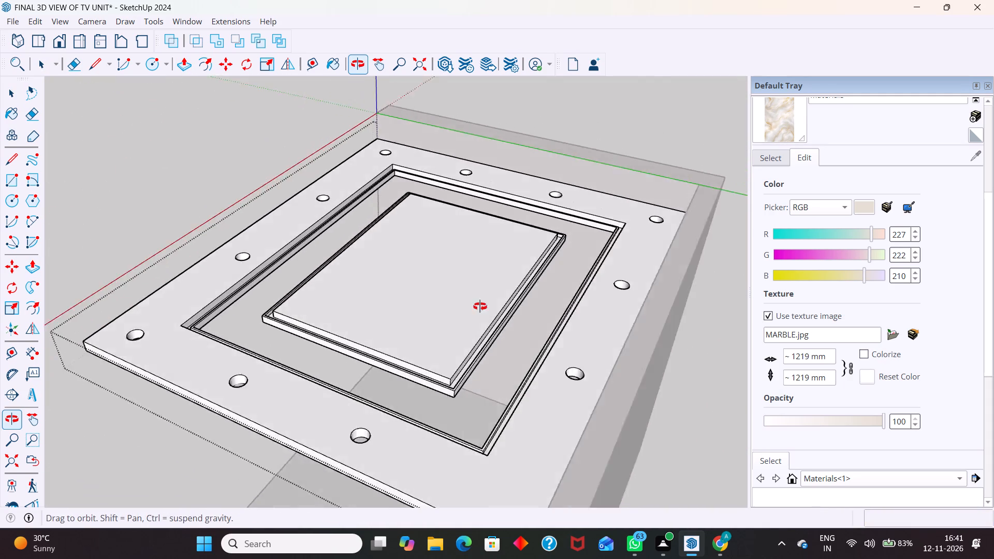
{"action": "middle_click_drag", "start_coordinate": [480, 306], "coordinate": [467, 296]}
{"action": "scroll", "coordinate": [446, 375], "scroll_direction": "up", "scroll_amount": 8}
{"action": "scroll", "coordinate": [477, 385], "scroll_direction": "down", "scroll_amount": 7}
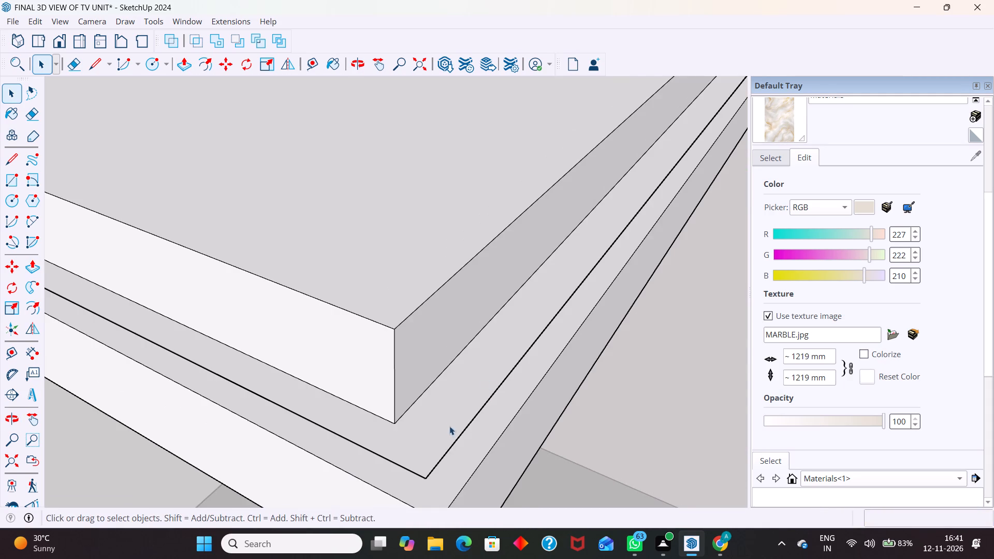
{"action": "middle_click_drag", "start_coordinate": [454, 429], "coordinate": [486, 317]}
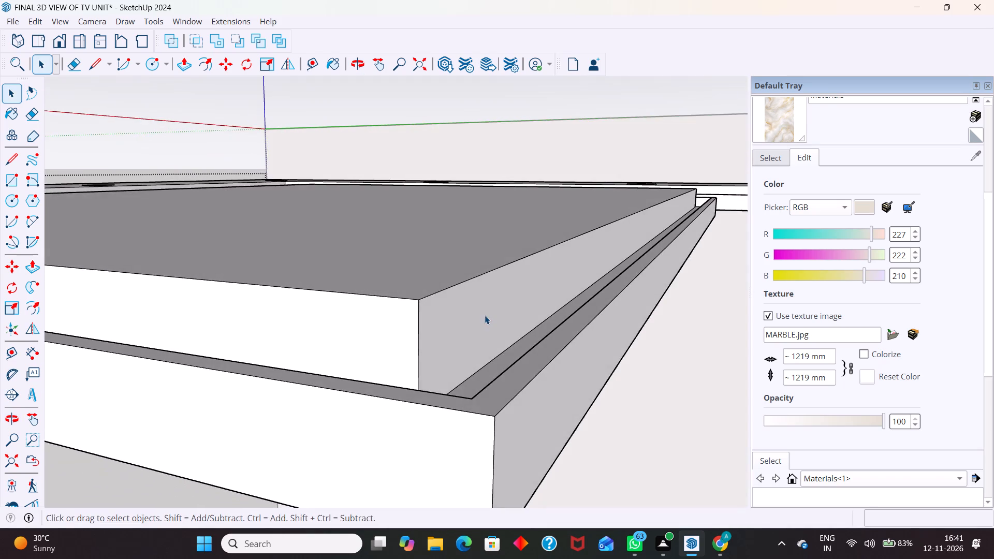
{"action": "scroll", "coordinate": [489, 326], "scroll_direction": "down", "scroll_amount": 13}
{"action": "middle_click_drag", "start_coordinate": [394, 367], "coordinate": [551, 391]}
{"action": "scroll", "coordinate": [619, 351], "scroll_direction": "down", "scroll_amount": 9}
{"action": "middle_click_drag", "start_coordinate": [475, 357], "coordinate": [420, 394]}
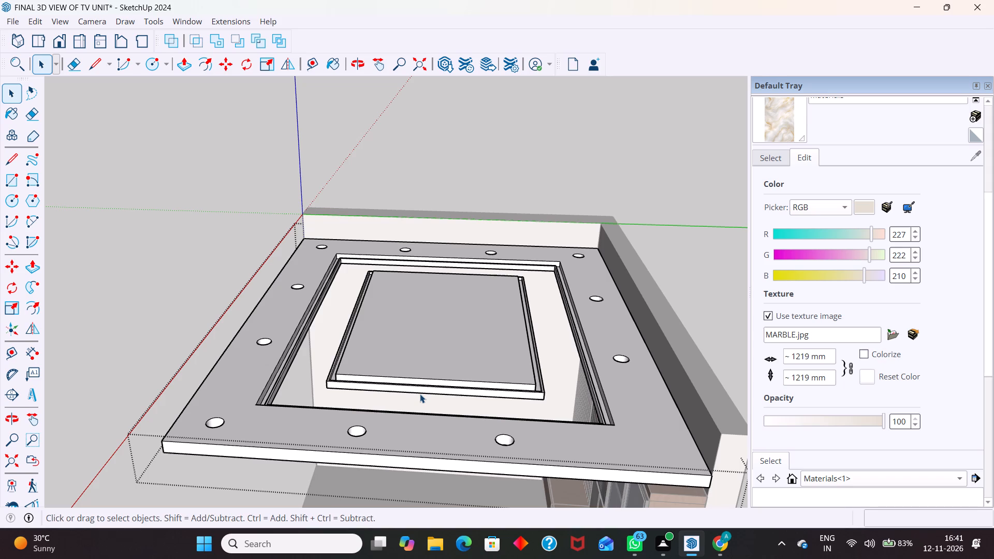
{"action": "middle_click_drag", "start_coordinate": [405, 400], "coordinate": [454, 197]}
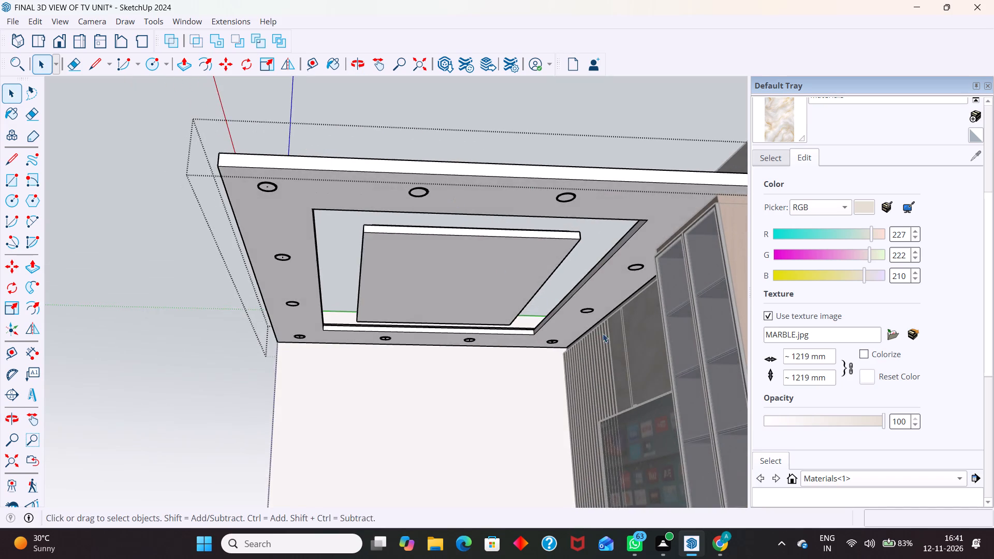
{"action": "scroll", "coordinate": [618, 334], "scroll_direction": "up", "scroll_amount": 15}
{"action": "middle_click_drag", "start_coordinate": [455, 336], "coordinate": [444, 391]}
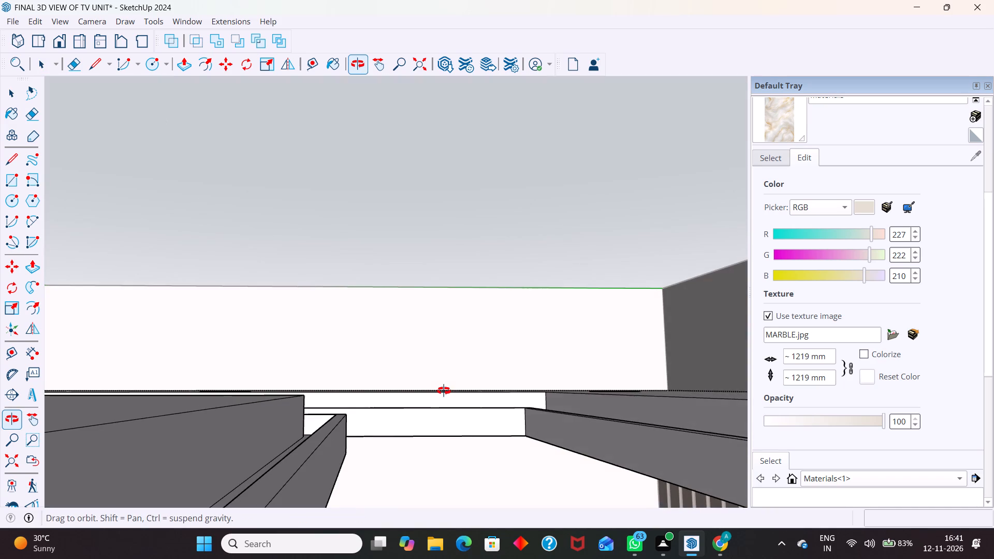
{"action": "middle_click_drag", "start_coordinate": [444, 391], "coordinate": [426, 422]}
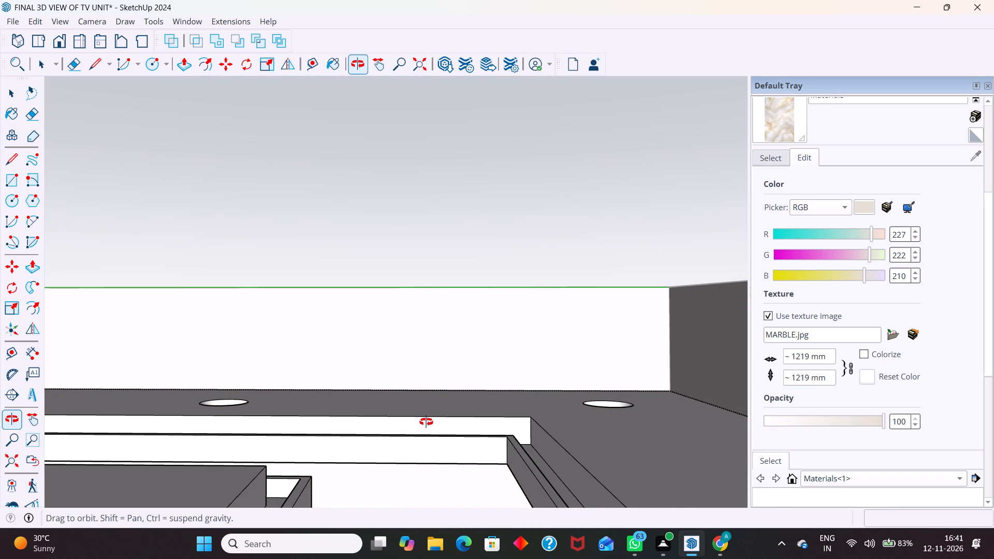
{"action": "middle_click_drag", "start_coordinate": [426, 422], "coordinate": [451, 422]}
{"action": "scroll", "coordinate": [451, 415], "scroll_direction": "down", "scroll_amount": 3}
{"action": "middle_click_drag", "start_coordinate": [460, 416], "coordinate": [485, 349]}
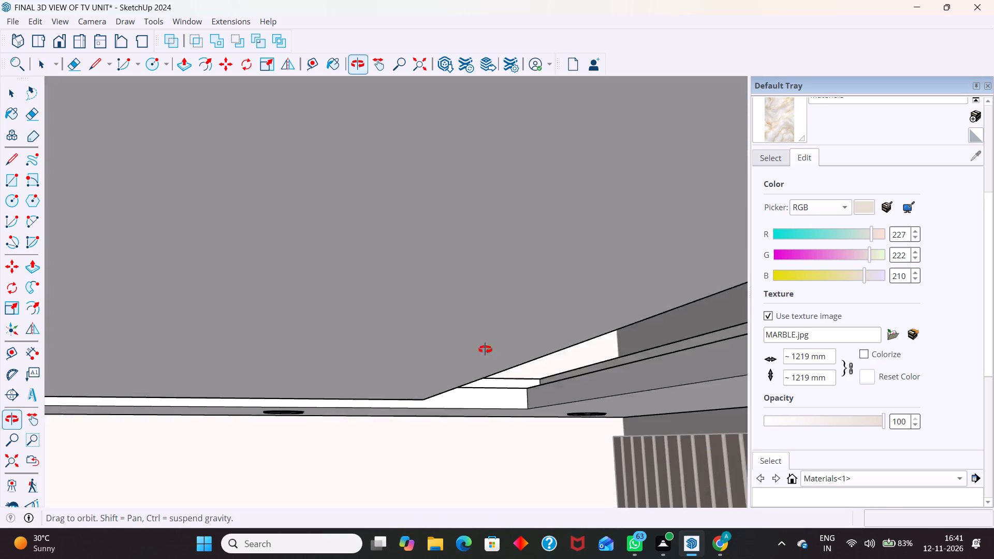
{"action": "middle_click_drag", "start_coordinate": [485, 349], "coordinate": [492, 336]}
{"action": "middle_click_drag", "start_coordinate": [524, 364], "coordinate": [464, 407]}
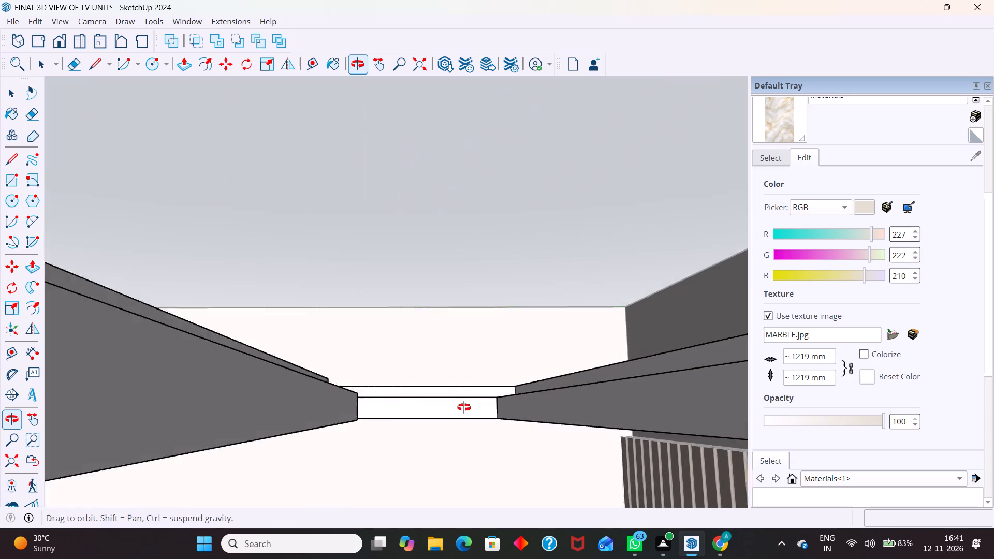
{"action": "middle_click_drag", "start_coordinate": [464, 407], "coordinate": [434, 418]}
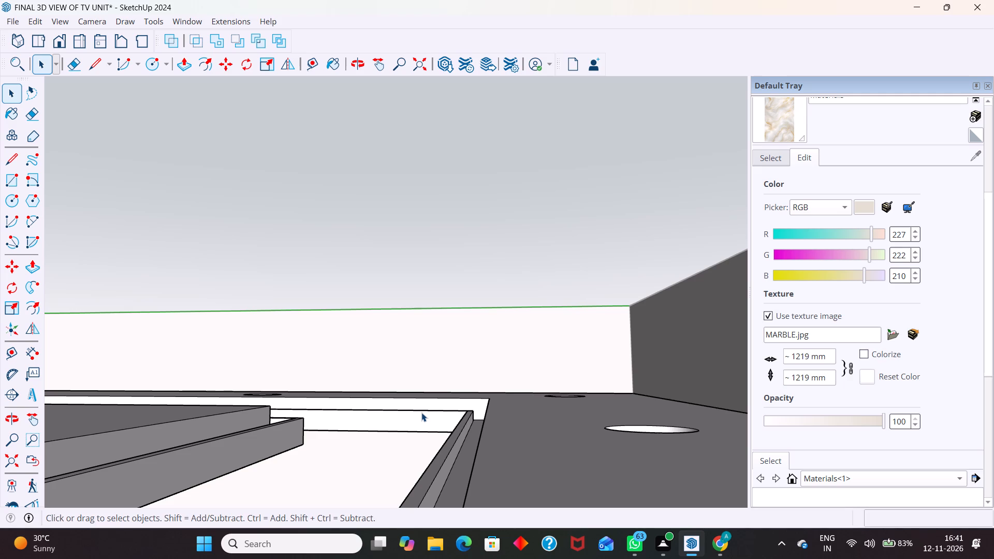
{"action": "scroll", "coordinate": [463, 323], "scroll_direction": "down", "scroll_amount": 20}
{"action": "scroll", "coordinate": [529, 311], "scroll_direction": "down", "scroll_amount": 3}
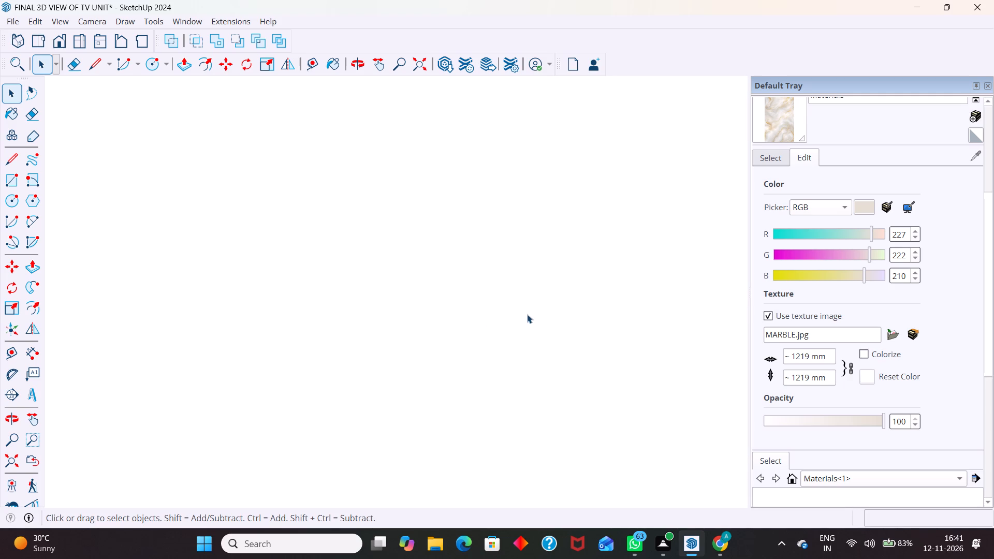
{"action": "scroll", "coordinate": [527, 314], "scroll_direction": "down", "scroll_amount": 4}
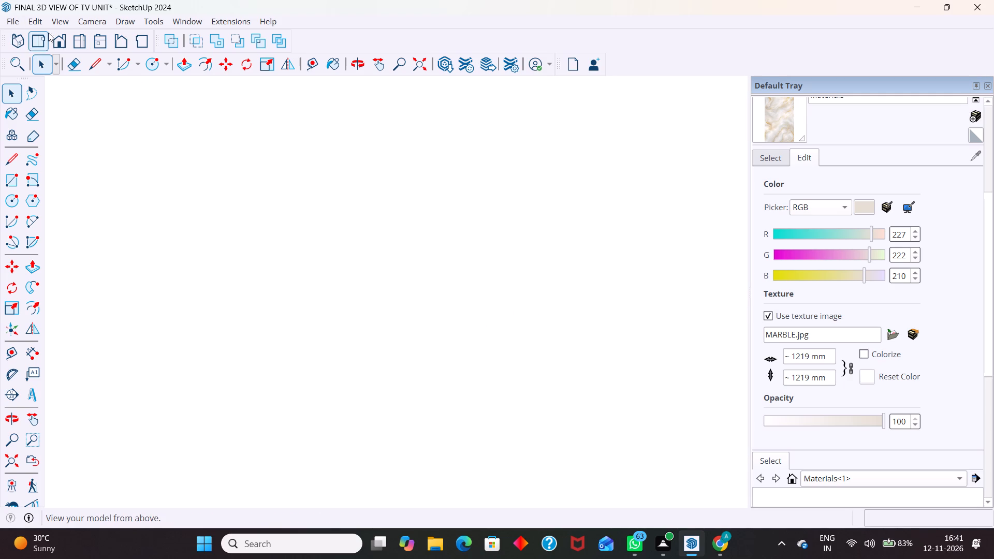
{"action": "left_click", "coordinate": [41, 36]}
{"action": "scroll", "coordinate": [487, 255], "scroll_direction": "down", "scroll_amount": 12}
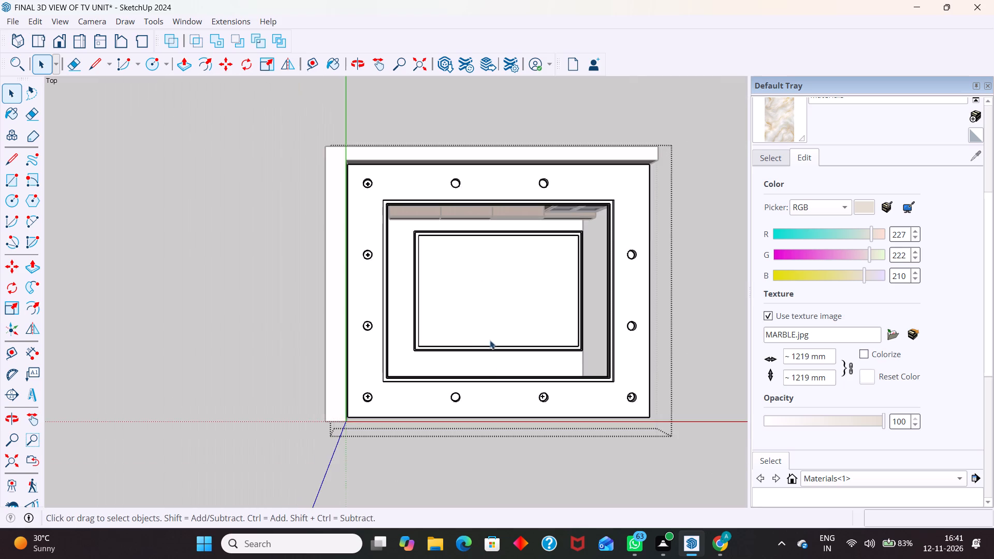
{"action": "middle_click_drag", "start_coordinate": [455, 306], "coordinate": [544, 108]}
{"action": "middle_click_drag", "start_coordinate": [557, 241], "coordinate": [517, 0]}
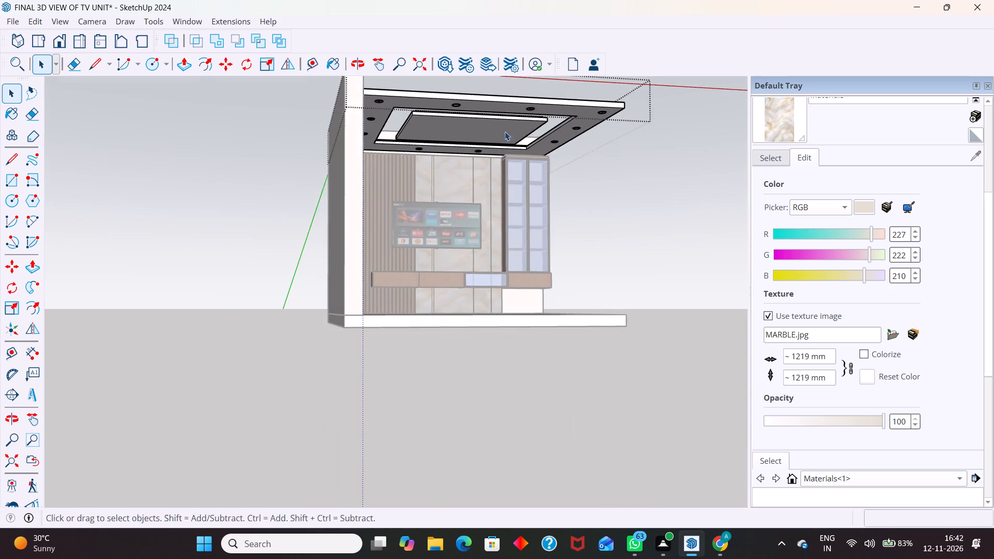
{"action": "middle_click_drag", "start_coordinate": [495, 116], "coordinate": [466, 333]}
{"action": "middle_click_drag", "start_coordinate": [473, 232], "coordinate": [440, 362]}
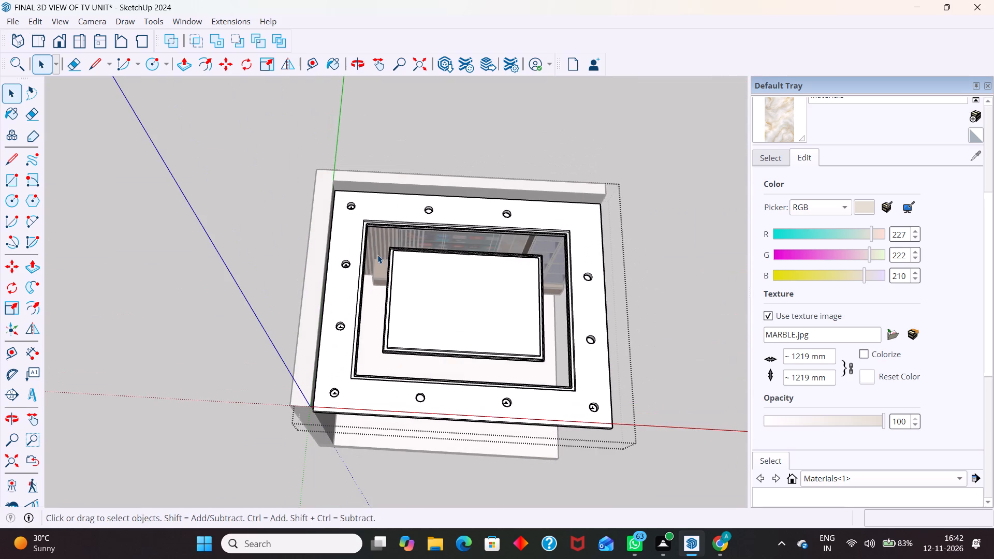
Draw a rectangle between opposite outer corners of the ceiling opening's stepped lip, covering the opening on the panel's top side.
{"action": "scroll", "coordinate": [398, 295], "scroll_direction": "up", "scroll_amount": 4}
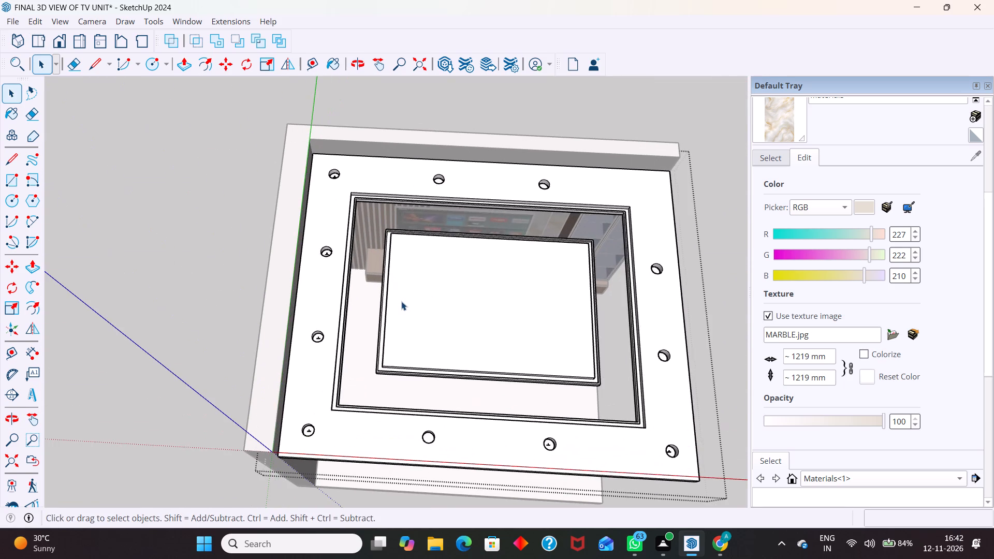
{"action": "scroll", "coordinate": [401, 301], "scroll_direction": "up", "scroll_amount": 3}
{"action": "scroll", "coordinate": [298, 268], "scroll_direction": "down", "scroll_amount": 2}
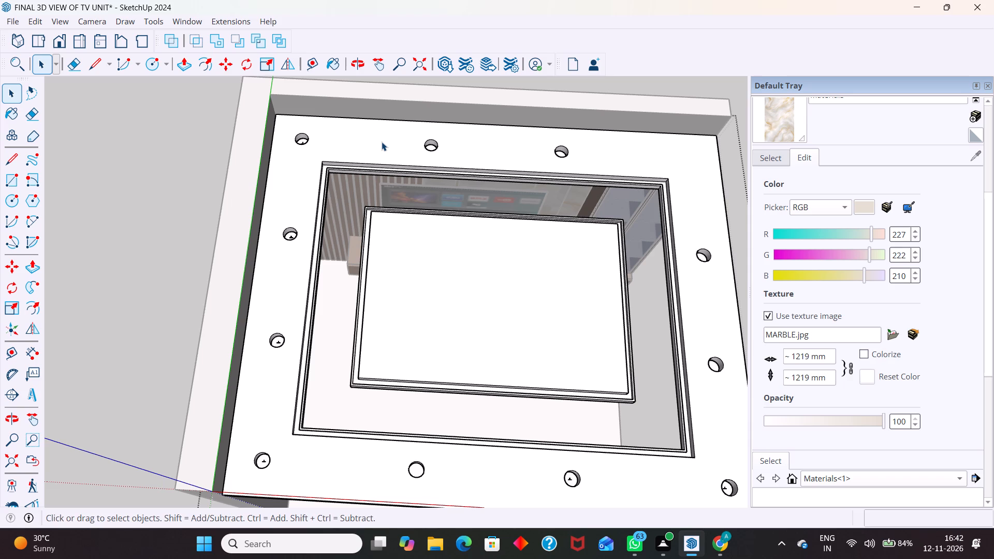
{"action": "key", "text": "r"}
{"action": "scroll", "coordinate": [362, 372], "scroll_direction": "up", "scroll_amount": 11}
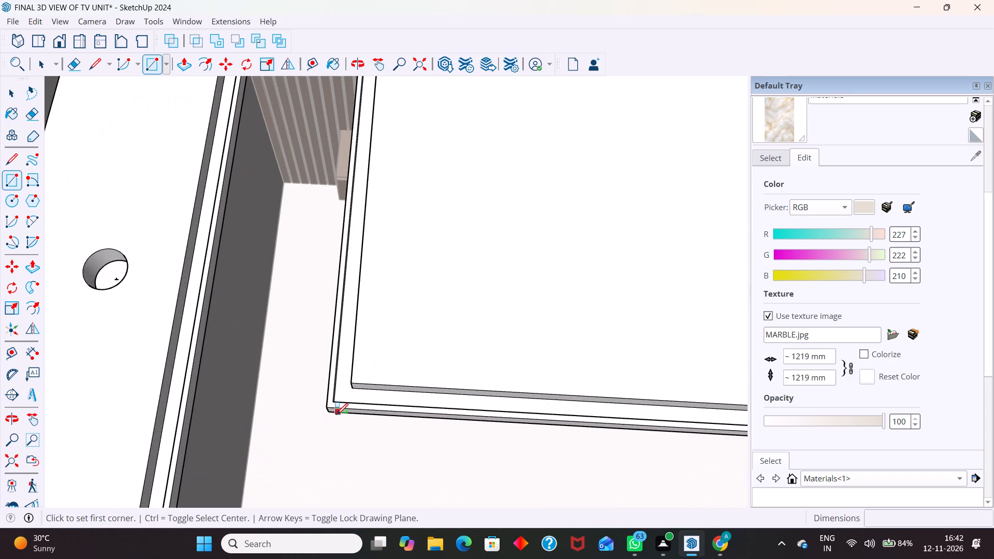
{"action": "scroll", "coordinate": [336, 336], "scroll_direction": "down", "scroll_amount": 10}
{"action": "scroll", "coordinate": [282, 410], "scroll_direction": "up", "scroll_amount": 5}
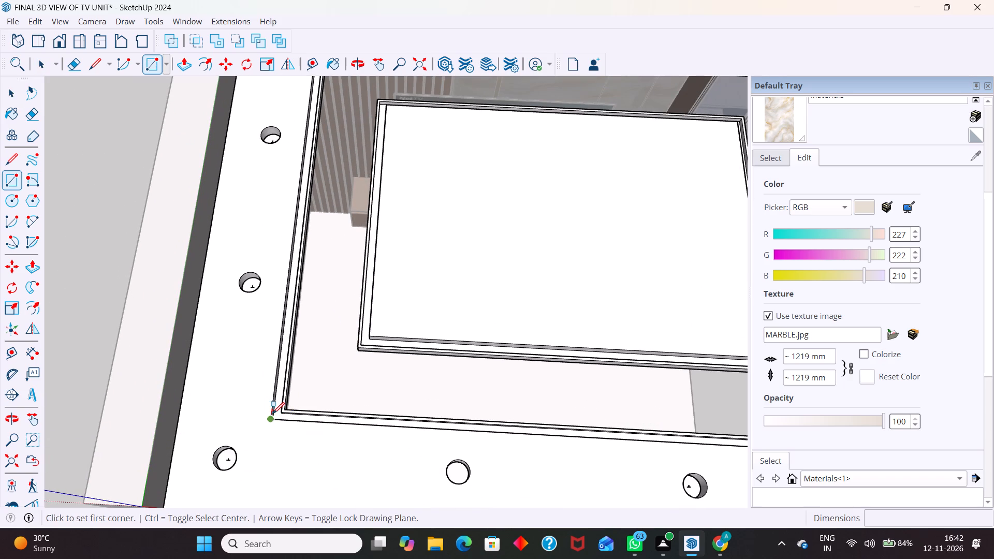
{"action": "left_click", "coordinate": [270, 417]}
{"action": "scroll", "coordinate": [369, 373], "scroll_direction": "down", "scroll_amount": 10}
{"action": "scroll", "coordinate": [524, 268], "scroll_direction": "up", "scroll_amount": 3}
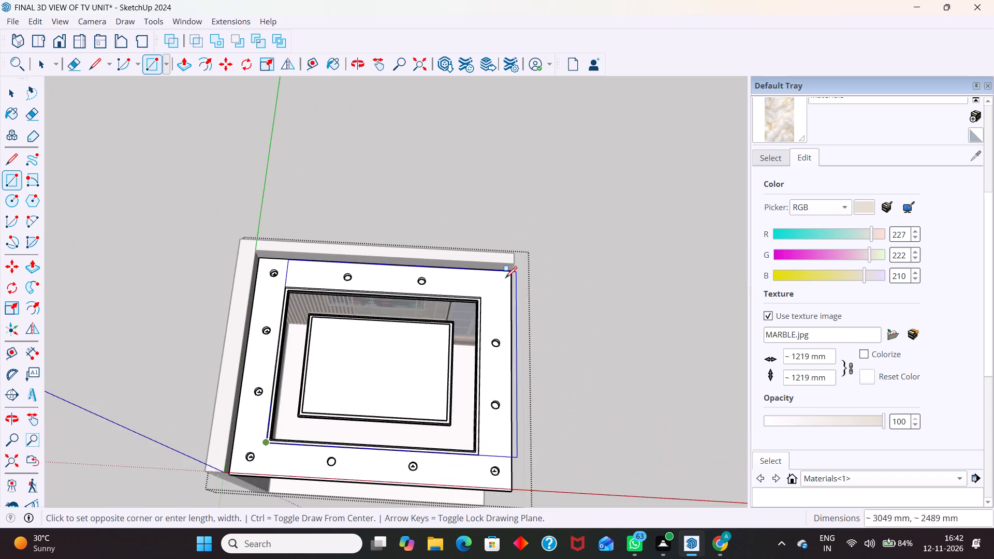
{"action": "scroll", "coordinate": [505, 278], "scroll_direction": "up", "scroll_amount": 5}
{"action": "left_click", "coordinate": [481, 299]}
{"action": "key", "text": "space"}
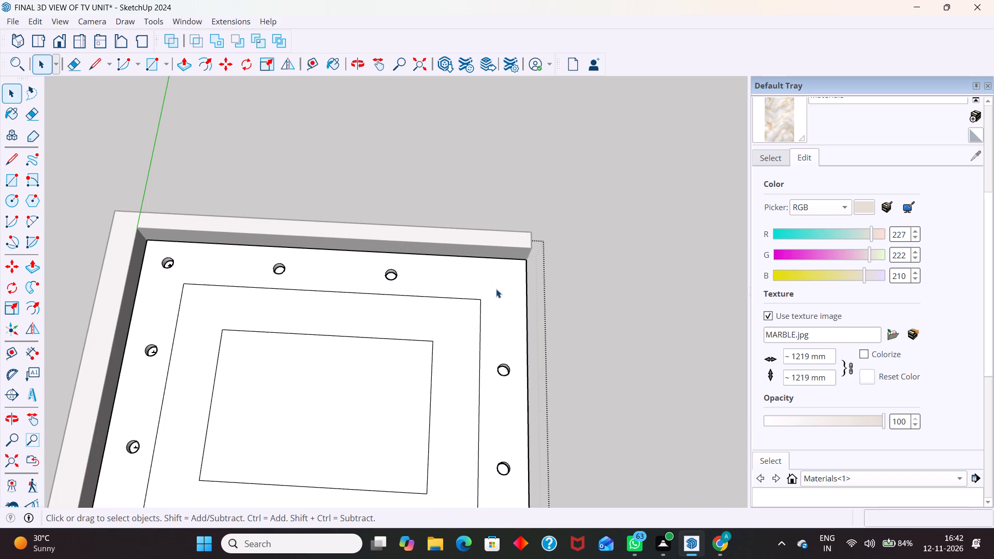
Reverse the new cover face around the central panel together with the central panel's top face.
{"action": "scroll", "coordinate": [487, 313], "scroll_direction": "down", "scroll_amount": 4}
{"action": "left_click", "coordinate": [472, 332]}
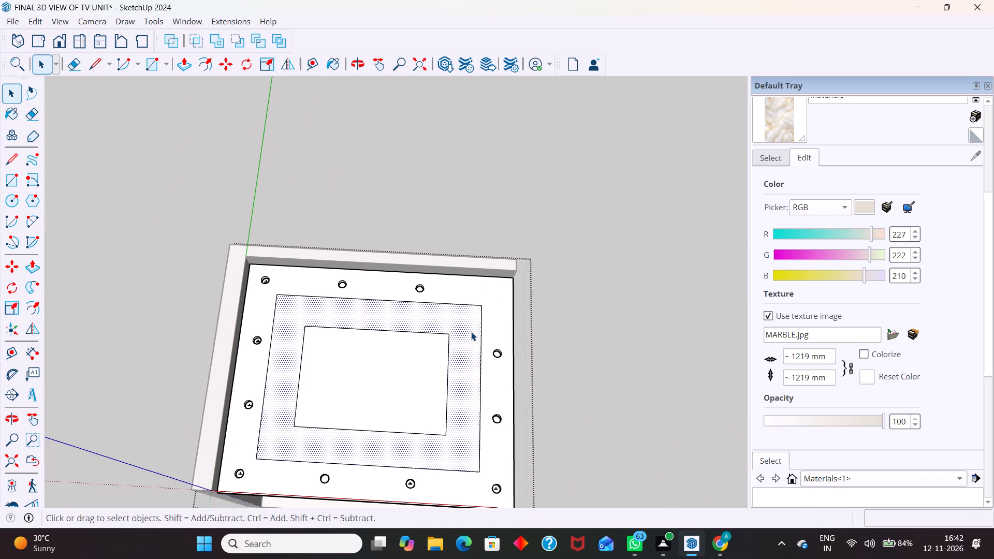
{"action": "left_click", "coordinate": [422, 349], "text": "ctrl"}
{"action": "right_click", "coordinate": [472, 321]}
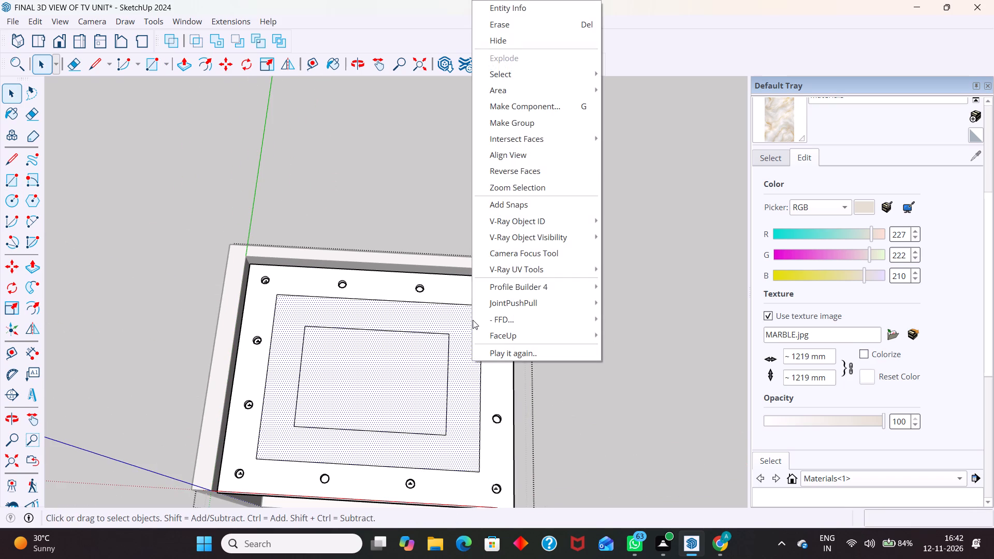
{"action": "left_click", "coordinate": [528, 171]}
{"action": "key", "text": "space"}
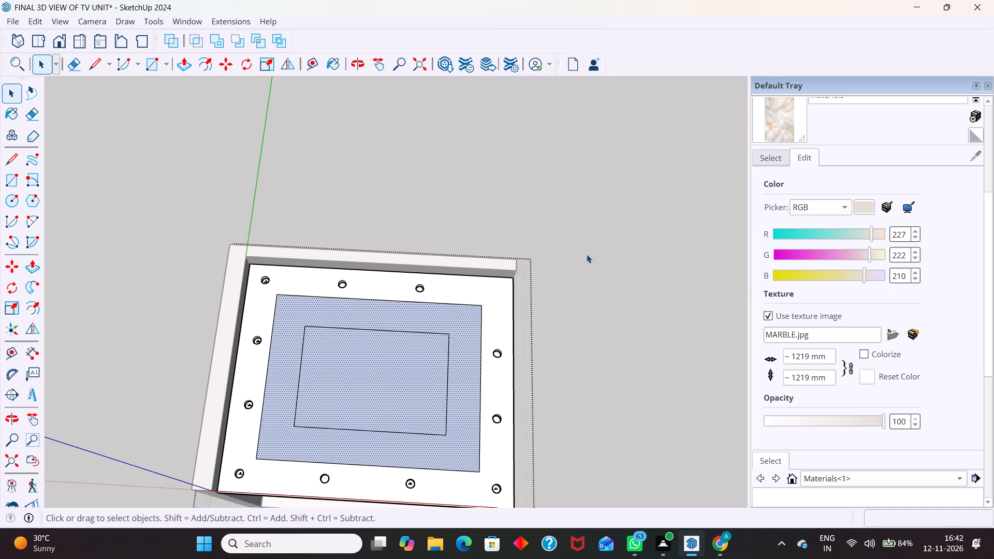
{"action": "left_click", "coordinate": [591, 256]}
Inspect the covered ceiling recess and the central floating panel from below, including the side by the glass cabinet.
{"action": "scroll", "coordinate": [593, 270], "scroll_direction": "down", "scroll_amount": 6}
{"action": "middle_click_drag", "start_coordinate": [523, 458], "coordinate": [546, 127]}
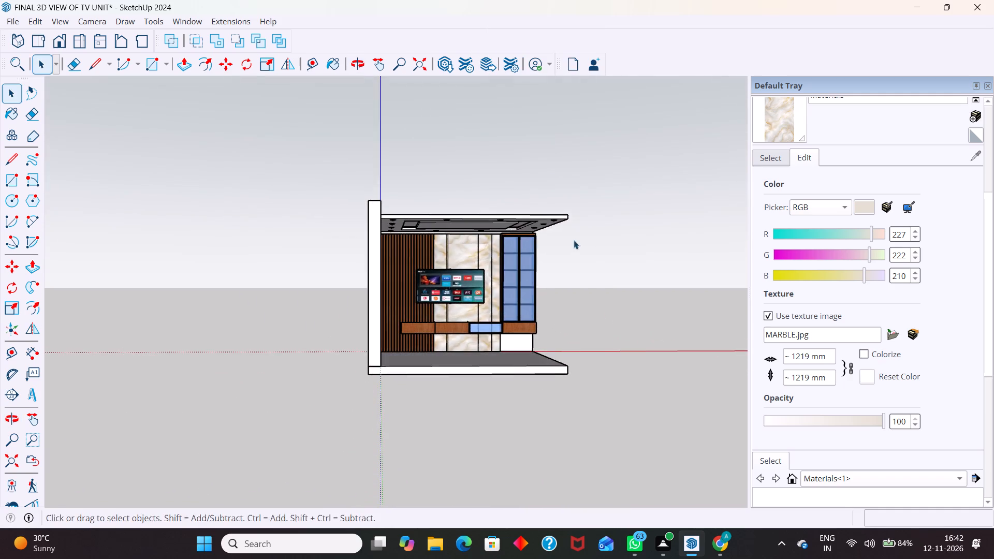
{"action": "middle_click_drag", "start_coordinate": [561, 246], "coordinate": [527, 131]}
{"action": "scroll", "coordinate": [498, 160], "scroll_direction": "up", "scroll_amount": 17}
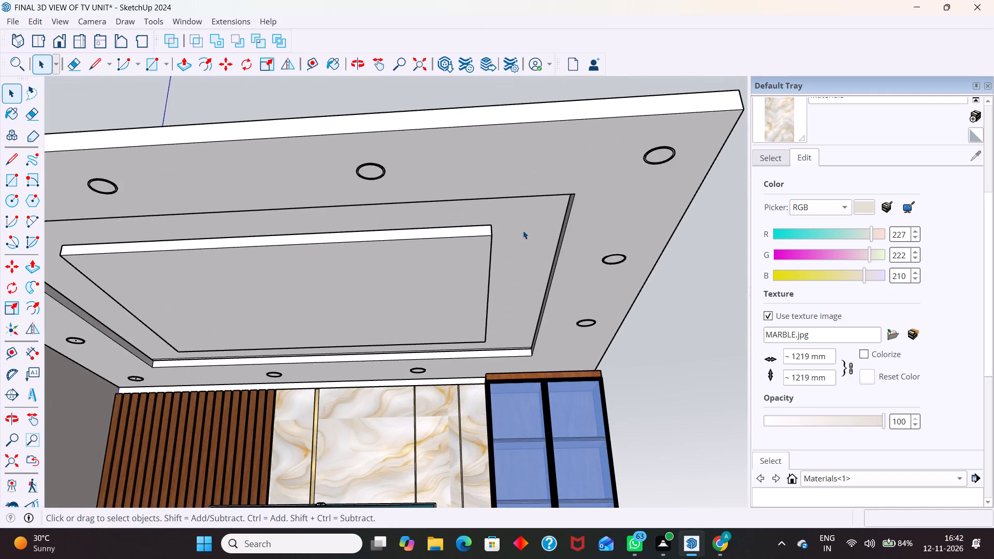
{"action": "middle_click_drag", "start_coordinate": [519, 230], "coordinate": [320, 282]}
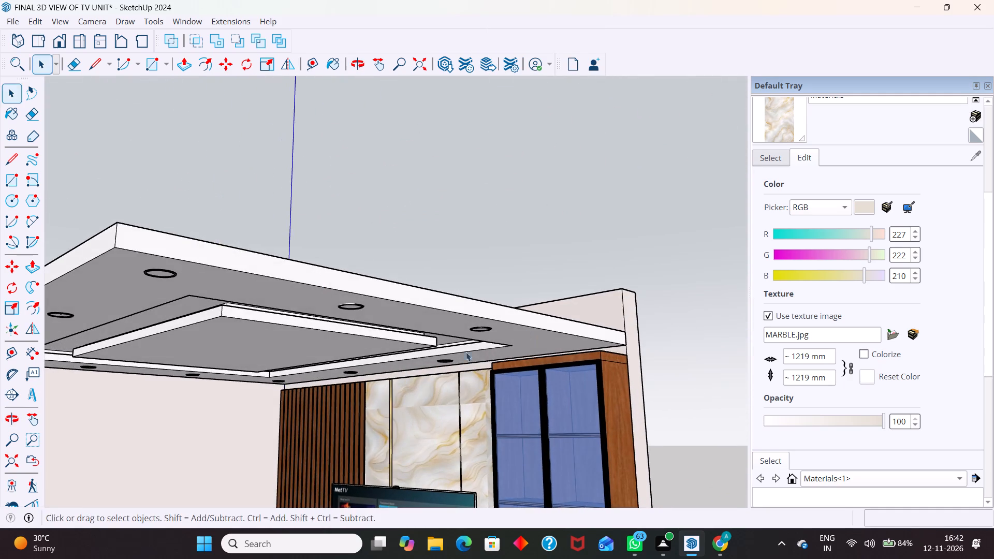
{"action": "middle_click_drag", "start_coordinate": [465, 352], "coordinate": [262, 312]}
{"action": "scroll", "coordinate": [383, 347], "scroll_direction": "up", "scroll_amount": 7}
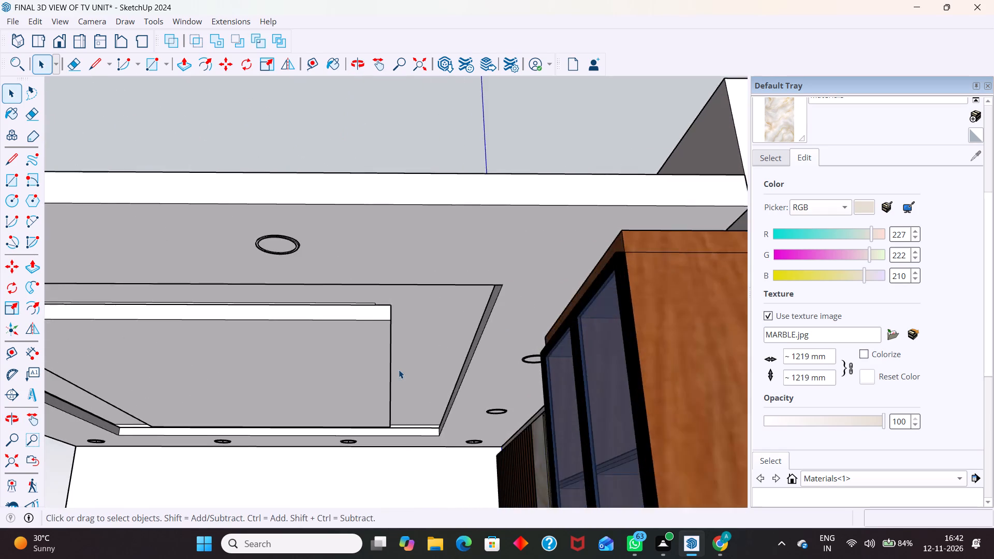
Examine the ceiling recess, floating central panel and light fixtures from below, checking the cover from above as well.
{"action": "scroll", "coordinate": [399, 370], "scroll_direction": "up", "scroll_amount": 3}
{"action": "middle_click_drag", "start_coordinate": [413, 379], "coordinate": [477, 370]}
{"action": "scroll", "coordinate": [554, 364], "scroll_direction": "down", "scroll_amount": 6}
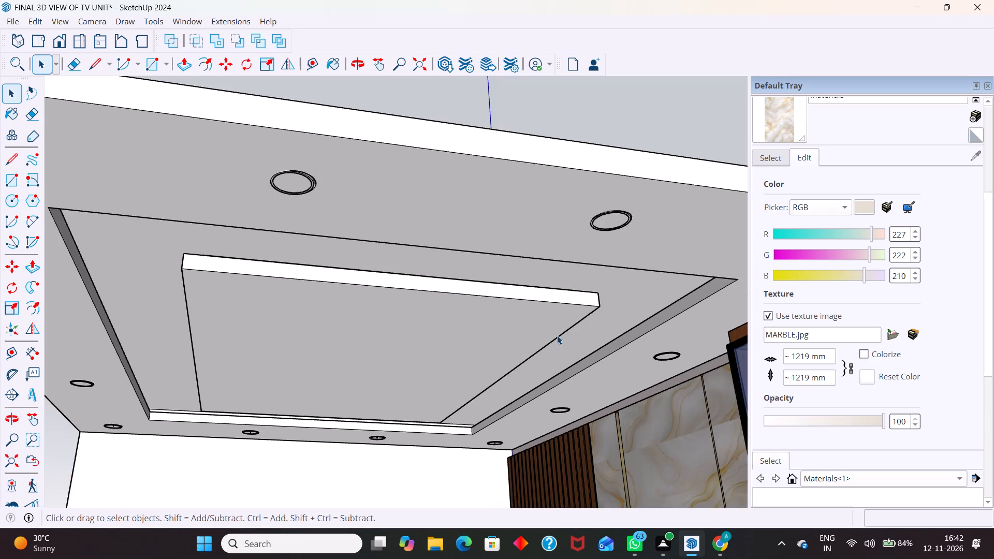
{"action": "scroll", "coordinate": [564, 295], "scroll_direction": "down", "scroll_amount": 14}
{"action": "middle_click_drag", "start_coordinate": [485, 263], "coordinate": [720, 233]}
{"action": "scroll", "coordinate": [473, 248], "scroll_direction": "down", "scroll_amount": 6}
{"action": "middle_click_drag", "start_coordinate": [393, 234], "coordinate": [509, 465]}
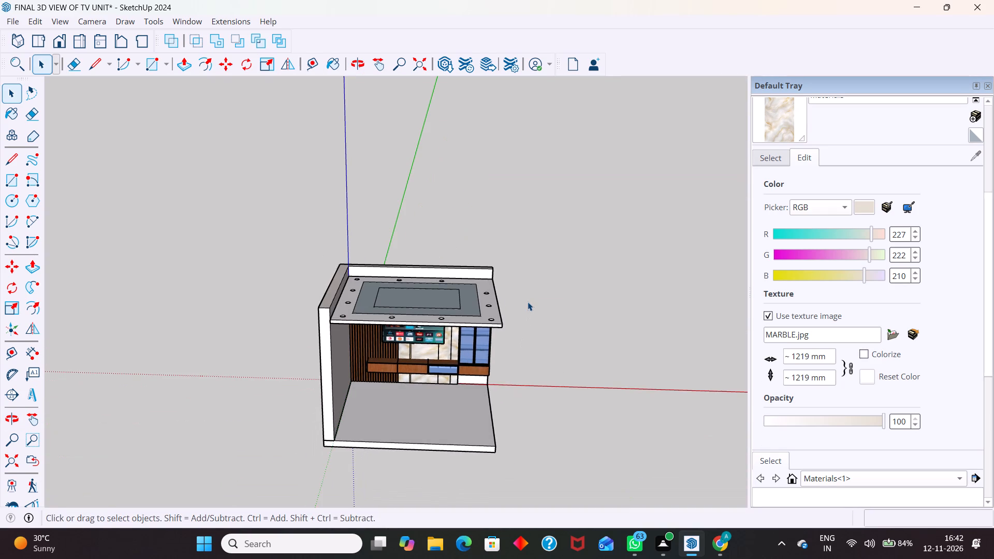
{"action": "scroll", "coordinate": [440, 321], "scroll_direction": "up", "scroll_amount": 6}
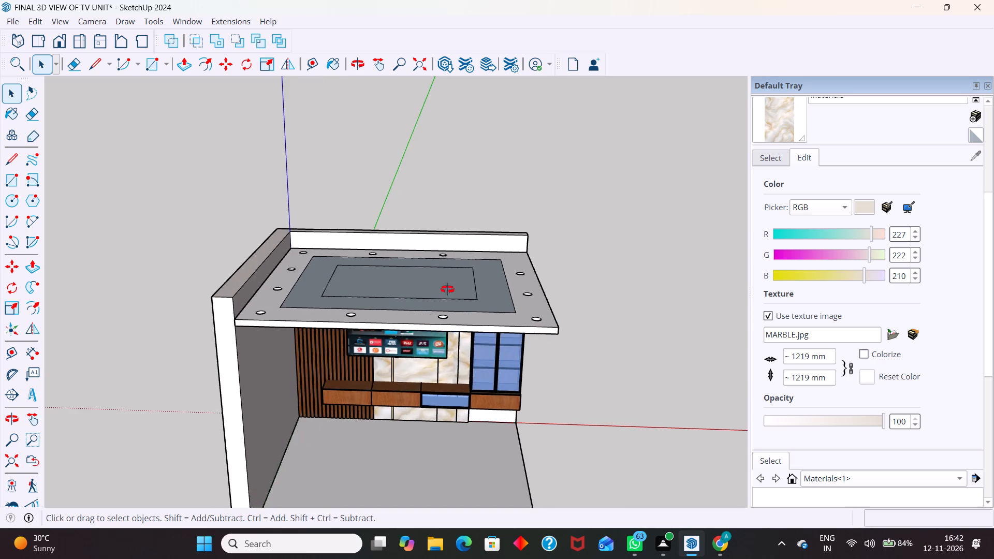
{"action": "middle_click_drag", "start_coordinate": [447, 310], "coordinate": [478, 174]}
{"action": "scroll", "coordinate": [532, 226], "scroll_direction": "up", "scroll_amount": 20}
{"action": "scroll", "coordinate": [532, 226], "scroll_direction": "up", "scroll_amount": 3}
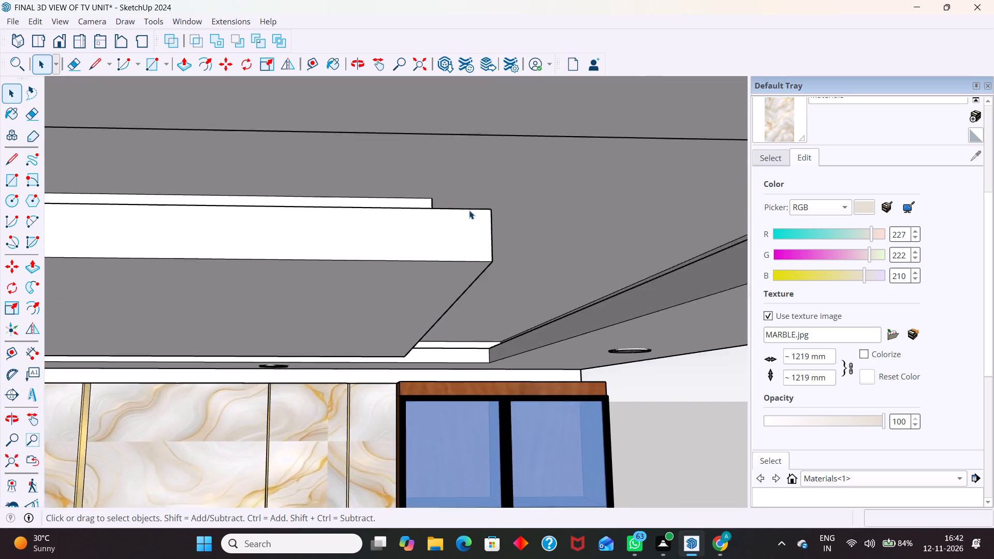
{"action": "scroll", "coordinate": [469, 210], "scroll_direction": "up", "scroll_amount": 12}
{"action": "middle_click_drag", "start_coordinate": [562, 379], "coordinate": [537, 419]}
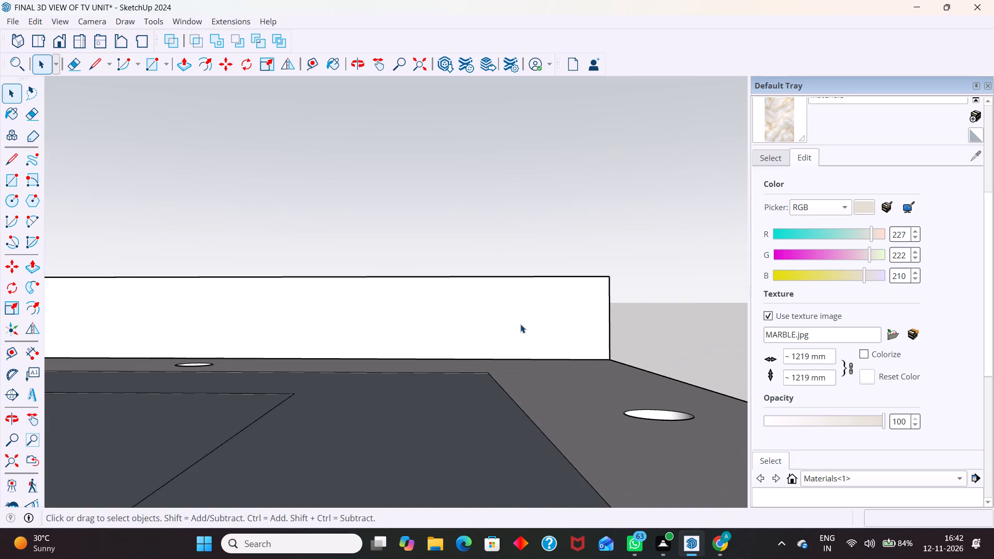
{"action": "scroll", "coordinate": [520, 311], "scroll_direction": "down", "scroll_amount": 11}
{"action": "middle_click_drag", "start_coordinate": [535, 342], "coordinate": [521, 254]}
{"action": "scroll", "coordinate": [509, 280], "scroll_direction": "up", "scroll_amount": 4}
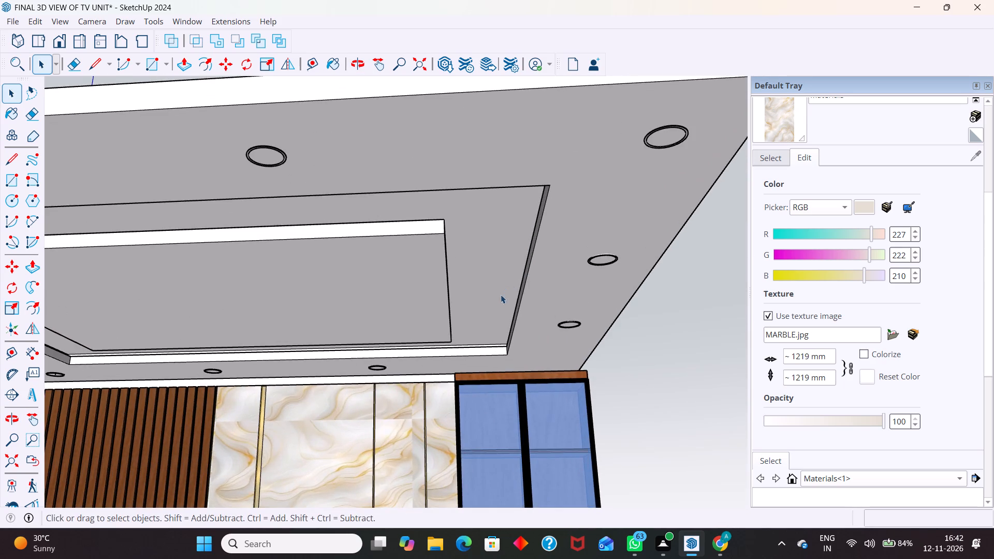
{"action": "middle_click_drag", "start_coordinate": [501, 312], "coordinate": [581, 316]}
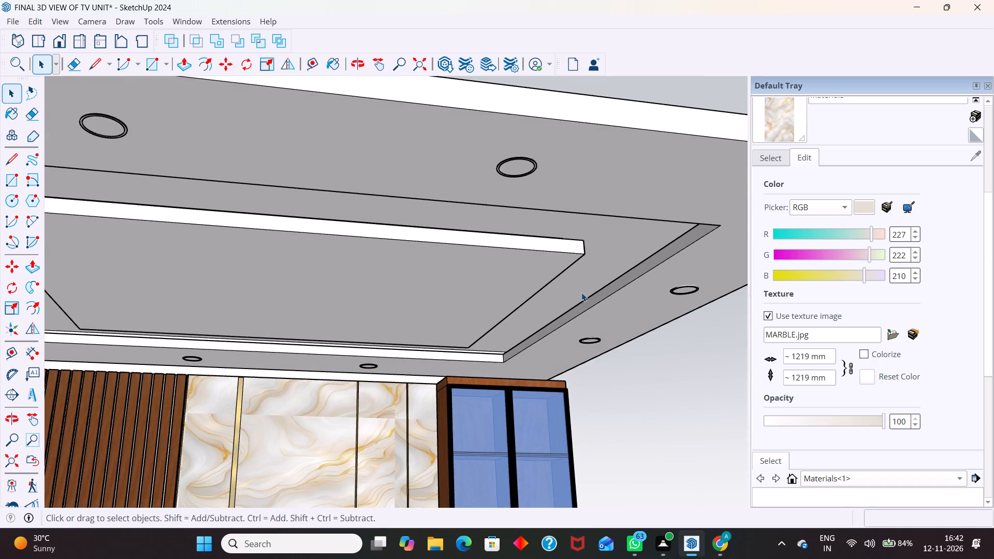
{"action": "middle_click_drag", "start_coordinate": [599, 289], "coordinate": [676, 317]}
{"action": "middle_click_drag", "start_coordinate": [277, 241], "coordinate": [381, 283]}
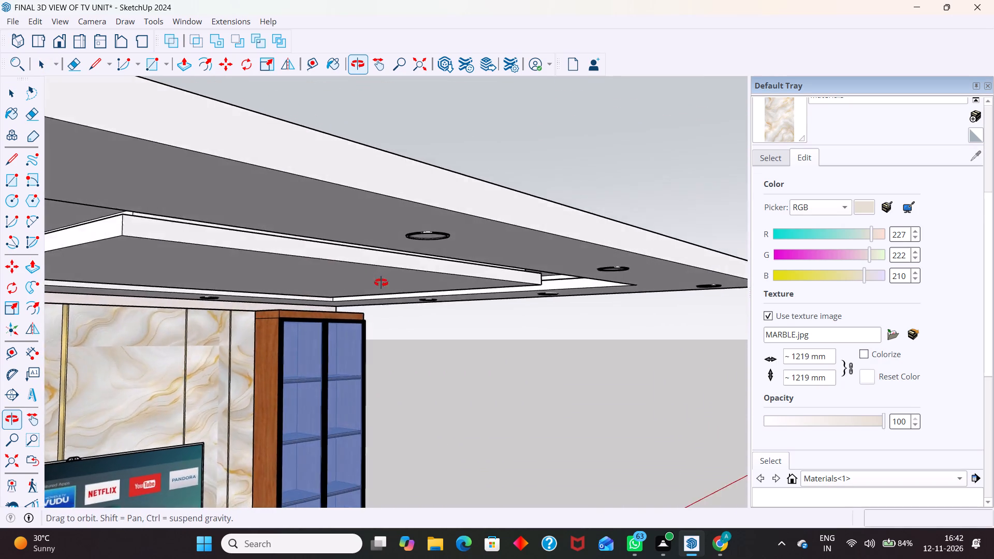
{"action": "middle_click_drag", "start_coordinate": [381, 283], "coordinate": [467, 244]}
Review the whole TV unit room and the ceiling panel's top side from above and from the open front.
{"action": "scroll", "coordinate": [485, 243], "scroll_direction": "down", "scroll_amount": 13}
{"action": "middle_click_drag", "start_coordinate": [523, 303], "coordinate": [322, 445]}
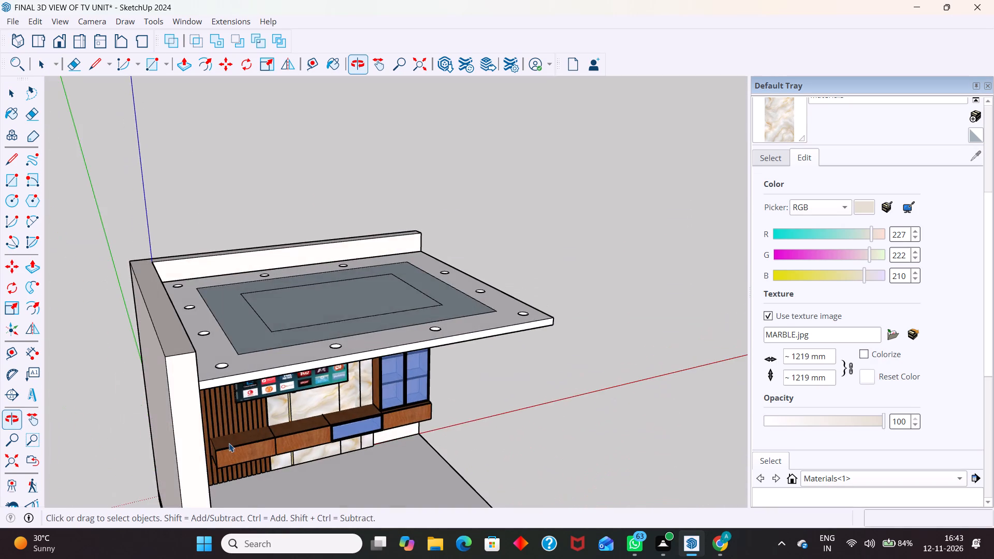
{"action": "scroll", "coordinate": [421, 217], "scroll_direction": "down", "scroll_amount": 7}
{"action": "middle_click_drag", "start_coordinate": [613, 372], "coordinate": [341, 406]}
{"action": "scroll", "coordinate": [527, 261], "scroll_direction": "down", "scroll_amount": 4}
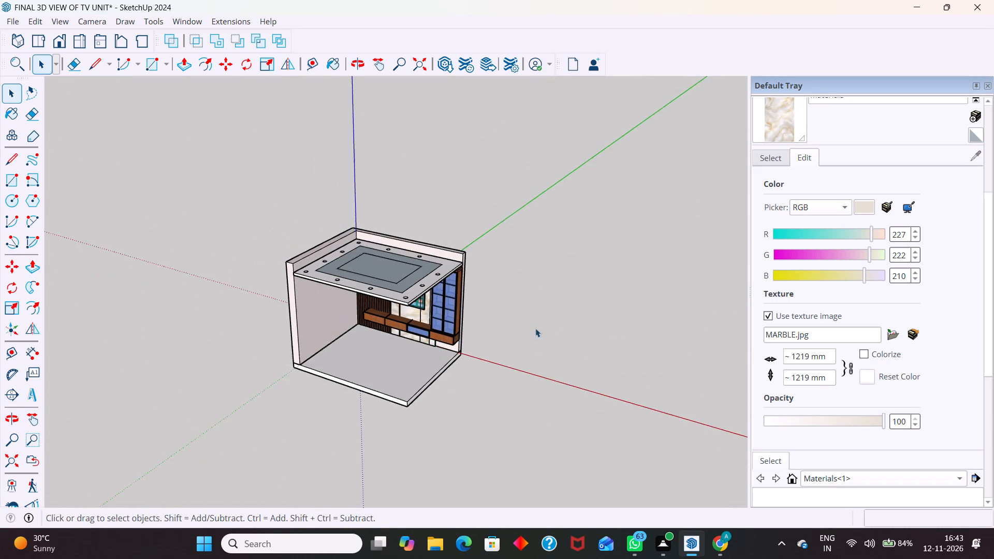
{"action": "middle_click_drag", "start_coordinate": [540, 329], "coordinate": [572, 248]}
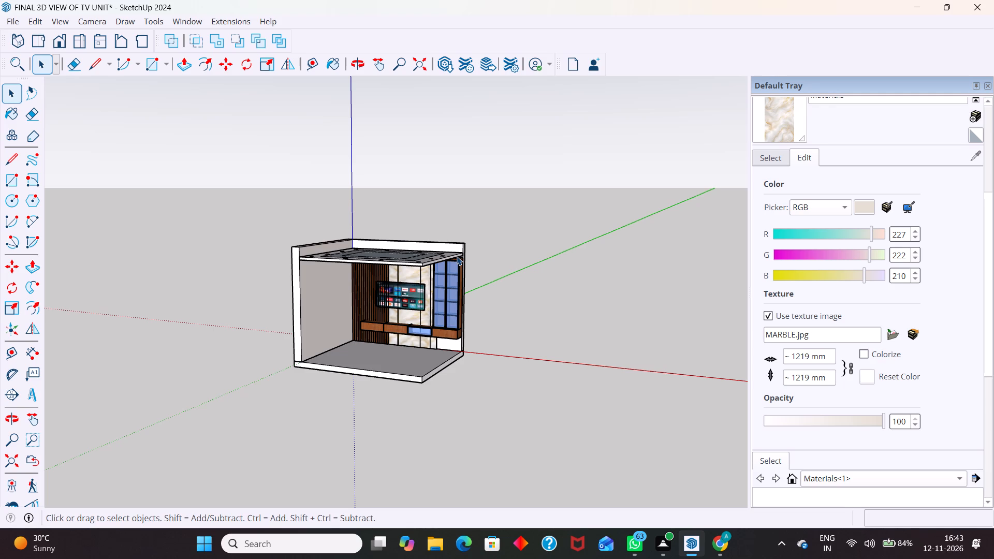
{"action": "scroll", "coordinate": [454, 263], "scroll_direction": "down", "scroll_amount": 5}
{"action": "middle_click_drag", "start_coordinate": [389, 242], "coordinate": [404, 249]}
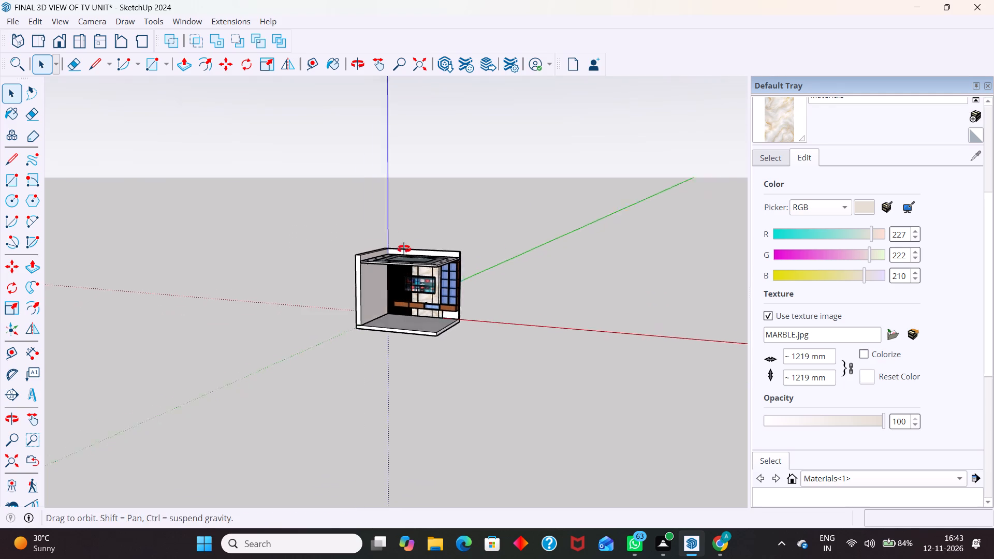
{"action": "middle_click_drag", "start_coordinate": [404, 249], "coordinate": [519, 271]}
{"action": "middle_click_drag", "start_coordinate": [480, 261], "coordinate": [470, 320]}
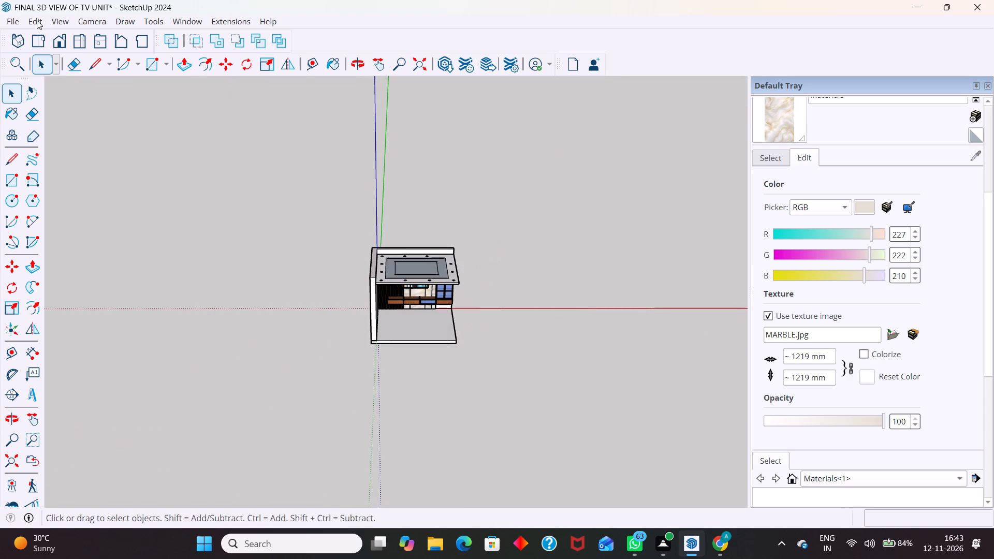
Paste the previously copied group in place.
{"action": "left_click", "coordinate": [32, 14]}
{"action": "left_click", "coordinate": [42, 26]}
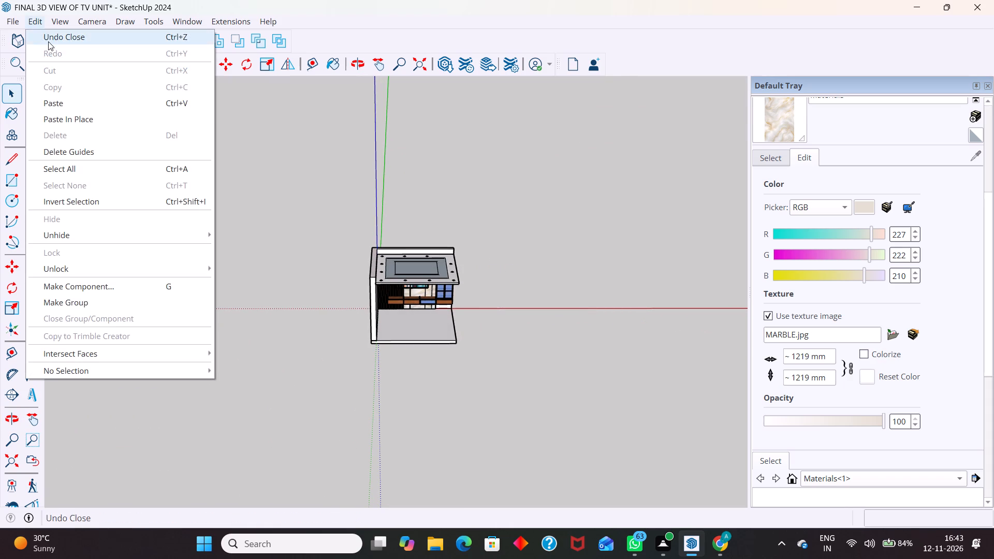
{"action": "left_click", "coordinate": [78, 118]}
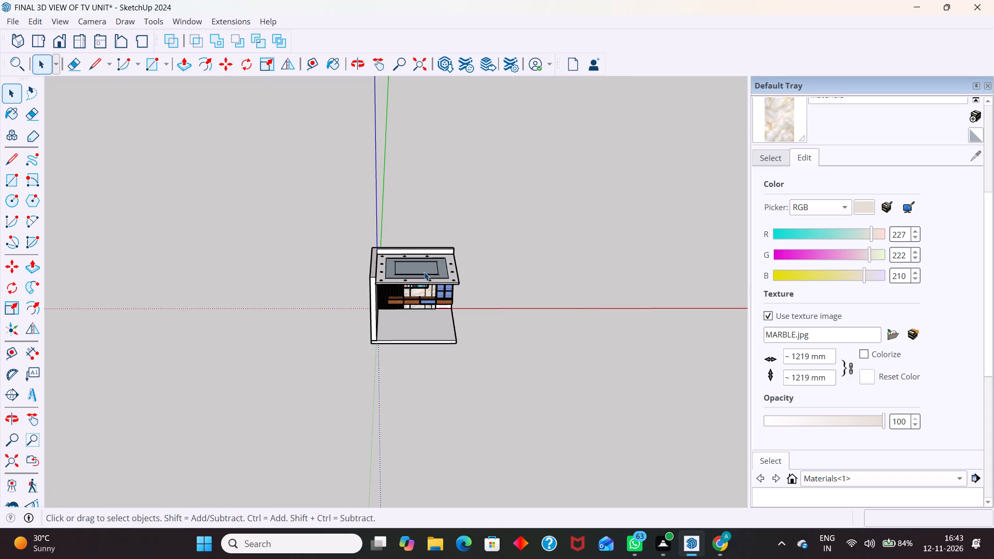
Delete all guides from the model.
{"action": "left_click", "coordinate": [25, 17]}
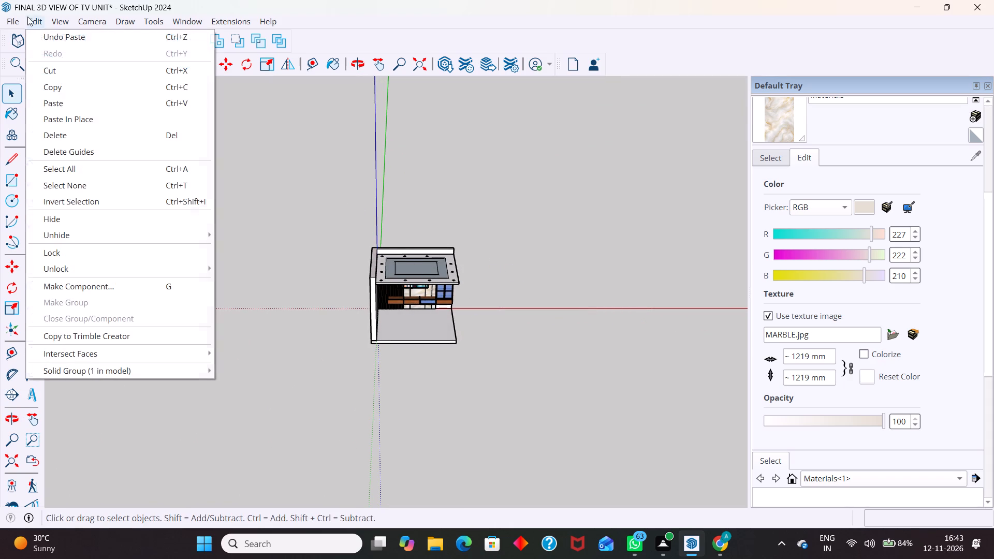
{"action": "left_click", "coordinate": [82, 147]}
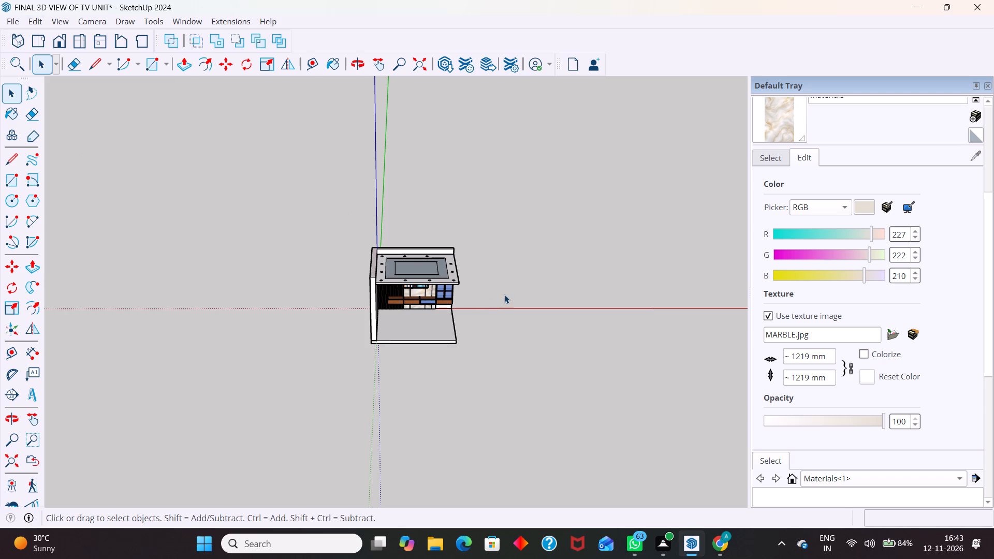
Copy the floor slab 3198 mm up by its corner beside the TV unit, placing it on top of the walls as a roof slab.
{"action": "middle_click_drag", "start_coordinate": [499, 298], "coordinate": [293, 305]}
{"action": "scroll", "coordinate": [451, 369], "scroll_direction": "up", "scroll_amount": 5}
{"action": "left_click", "coordinate": [419, 328]}
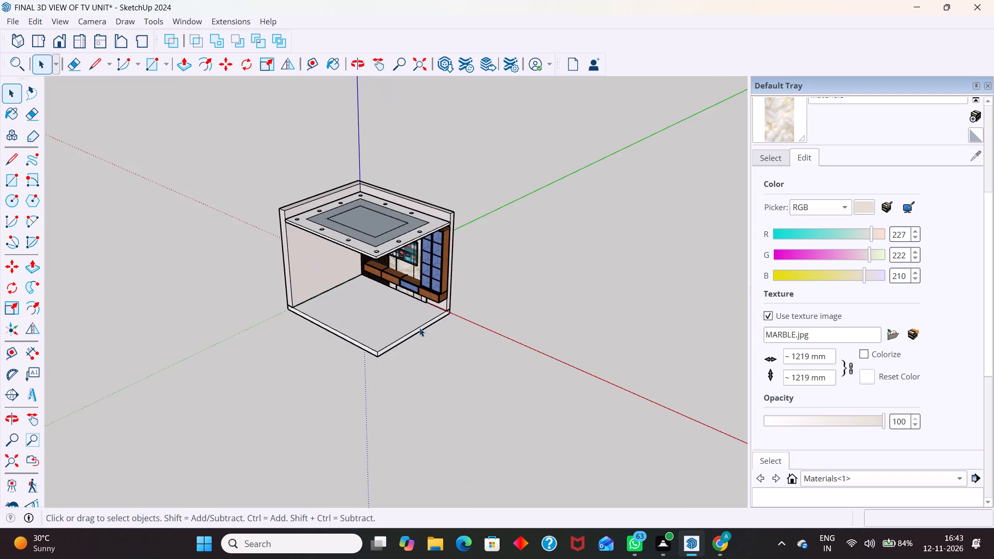
{"action": "key", "text": "m"}
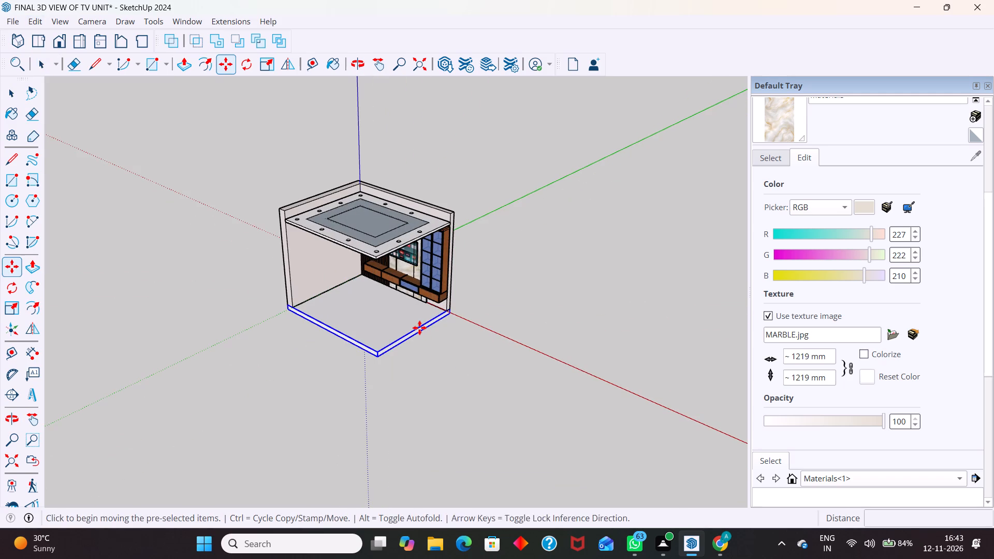
{"action": "scroll", "coordinate": [465, 319], "scroll_direction": "up", "scroll_amount": 13}
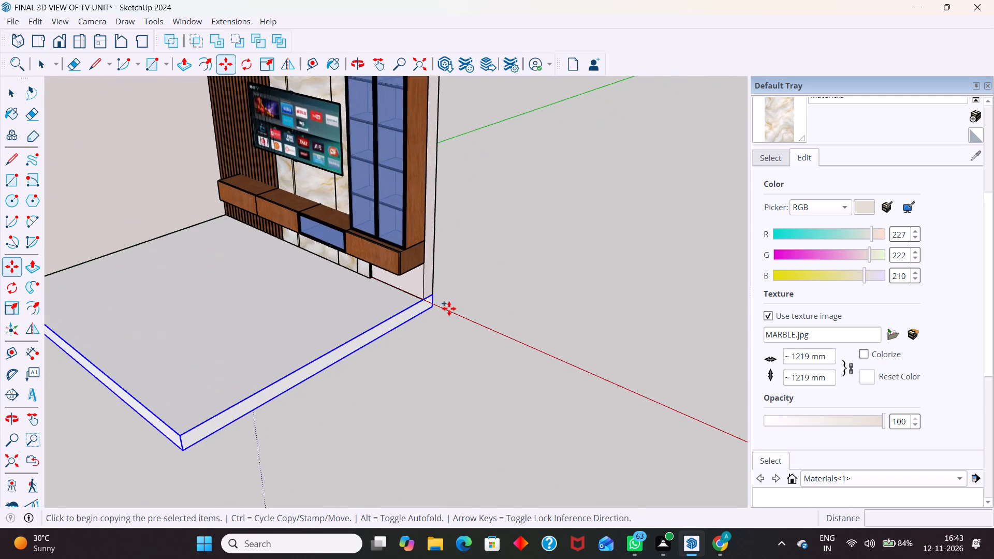
{"action": "scroll", "coordinate": [449, 308], "scroll_direction": "up", "scroll_amount": 5}
{"action": "left_click", "coordinate": [432, 312]}
{"action": "scroll", "coordinate": [414, 162], "scroll_direction": "down", "scroll_amount": 6}
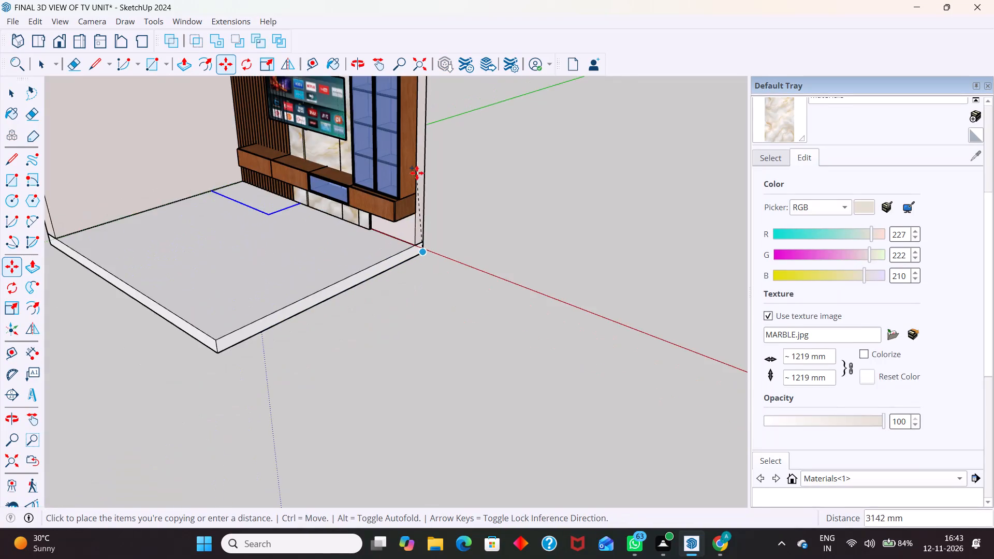
{"action": "scroll", "coordinate": [416, 196], "scroll_direction": "down", "scroll_amount": 10}
{"action": "scroll", "coordinate": [397, 77], "scroll_direction": "up", "scroll_amount": 15}
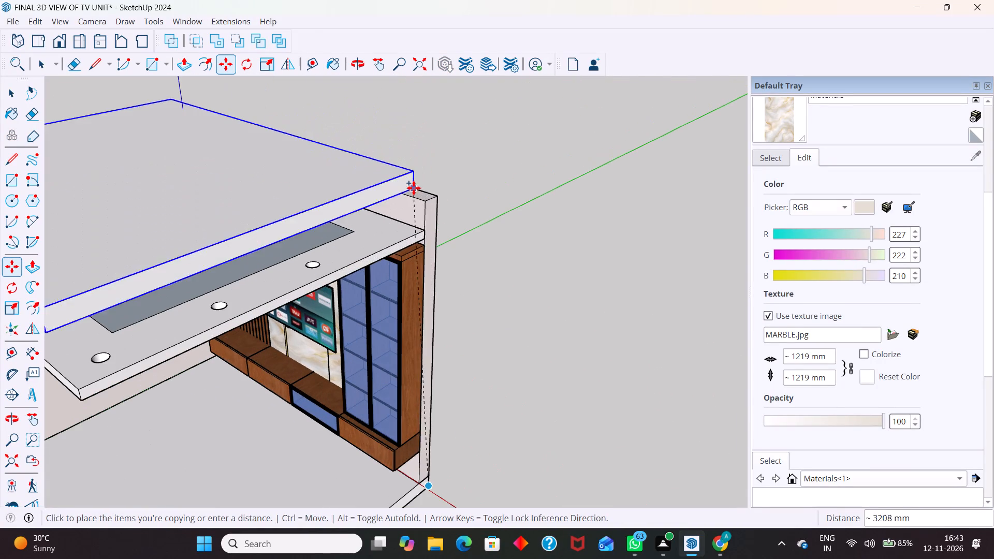
{"action": "left_click", "coordinate": [439, 200]}
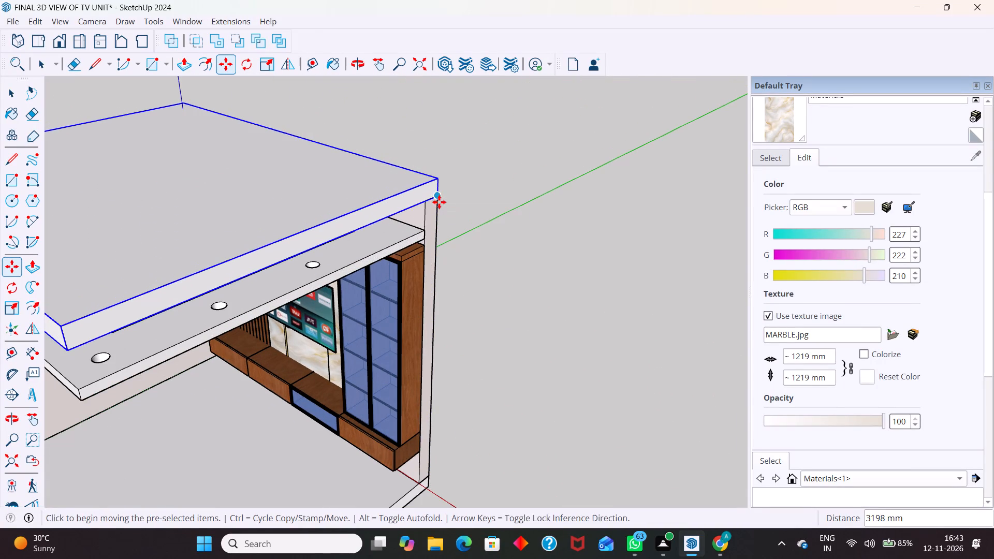
{"action": "key", "text": "space"}
{"action": "scroll", "coordinate": [482, 171], "scroll_direction": "down", "scroll_amount": 8}
{"action": "middle_click_drag", "start_coordinate": [369, 243], "coordinate": [589, 163]}
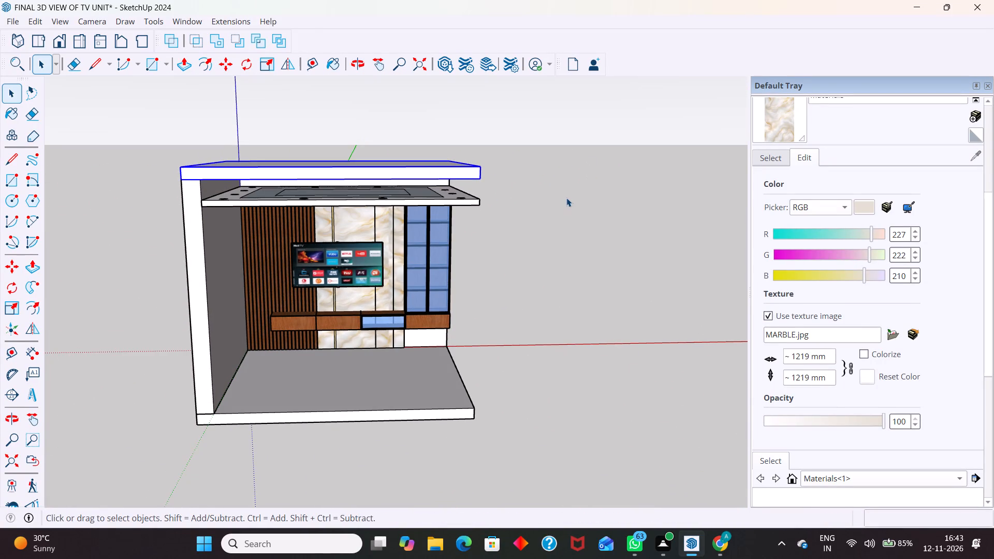
{"action": "left_click", "coordinate": [566, 198]}
Measure the ceiling panel's edge thickness at its open front corner with the Dimension tool, without placing the dimension.
{"action": "middle_click_drag", "start_coordinate": [529, 244], "coordinate": [454, 153]}
{"action": "scroll", "coordinate": [448, 149], "scroll_direction": "up", "scroll_amount": 6}
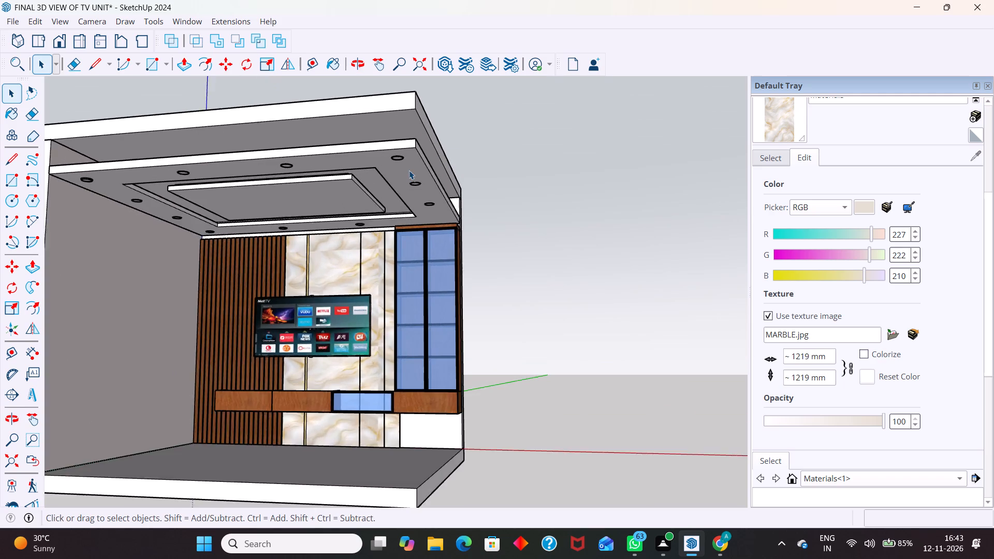
{"action": "scroll", "coordinate": [409, 170], "scroll_direction": "up", "scroll_amount": 7}
{"action": "middle_click_drag", "start_coordinate": [418, 143], "coordinate": [306, 275]}
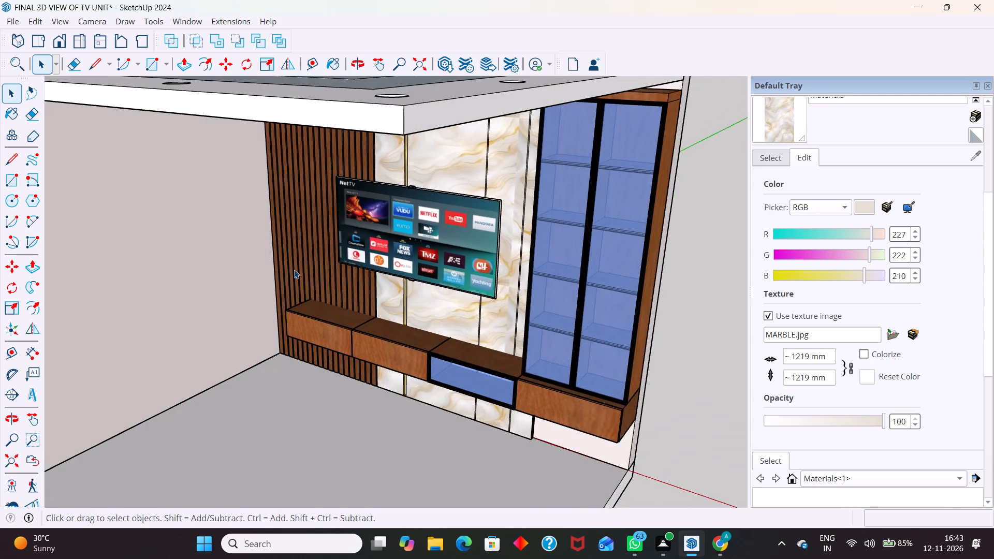
{"action": "scroll", "coordinate": [310, 301], "scroll_direction": "down", "scroll_amount": 6}
{"action": "scroll", "coordinate": [359, 252], "scroll_direction": "up", "scroll_amount": 5}
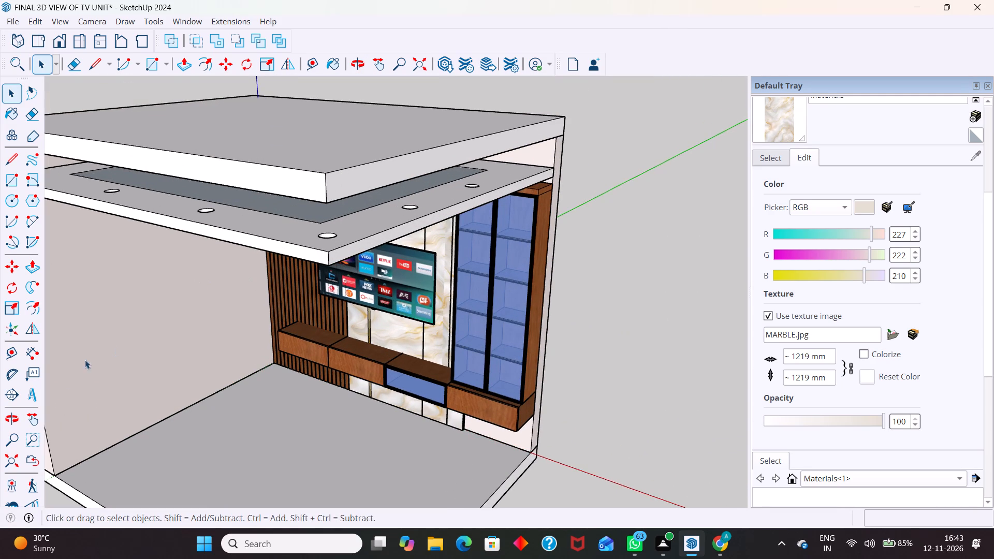
{"action": "left_click", "coordinate": [32, 350]}
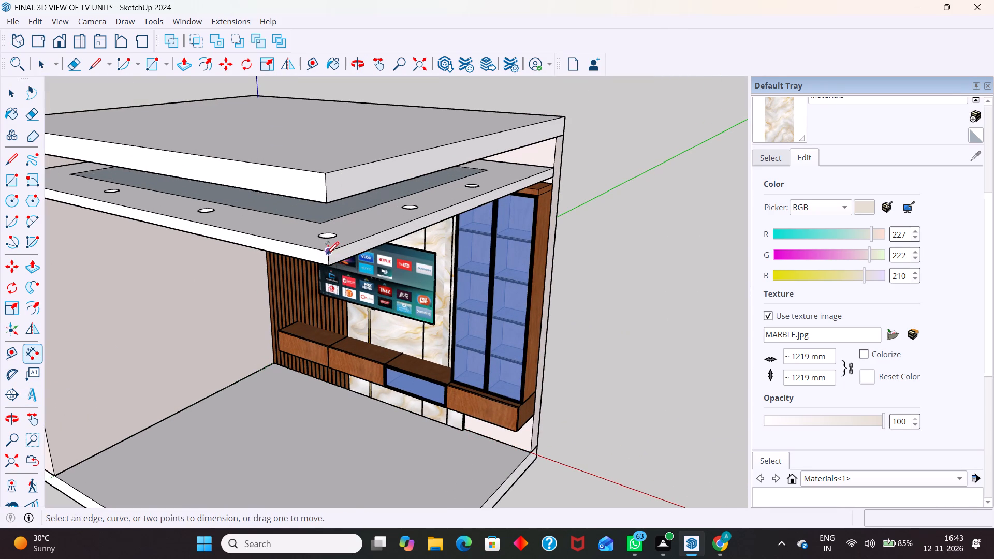
{"action": "left_click", "coordinate": [327, 251]}
{"action": "left_click", "coordinate": [330, 261]}
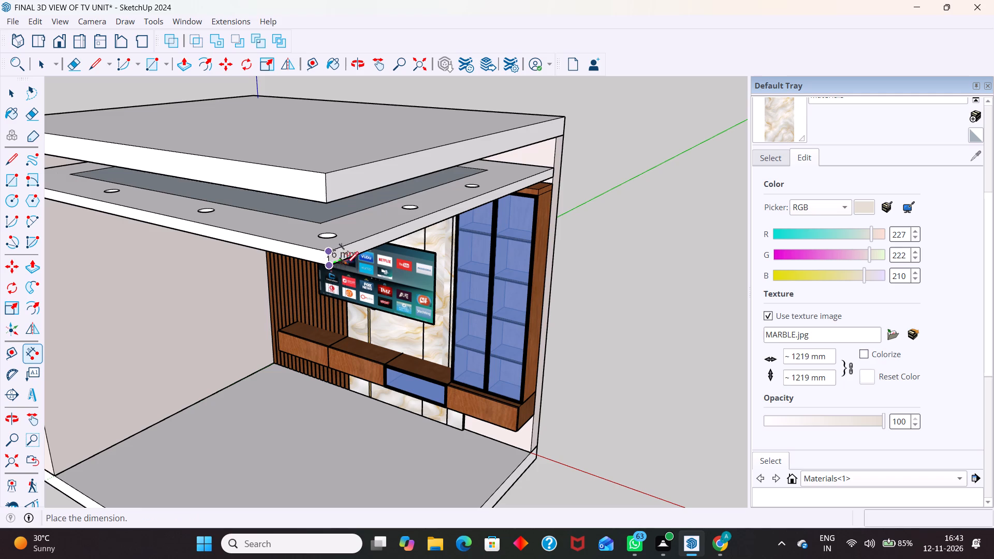
{"action": "key", "text": "z"}
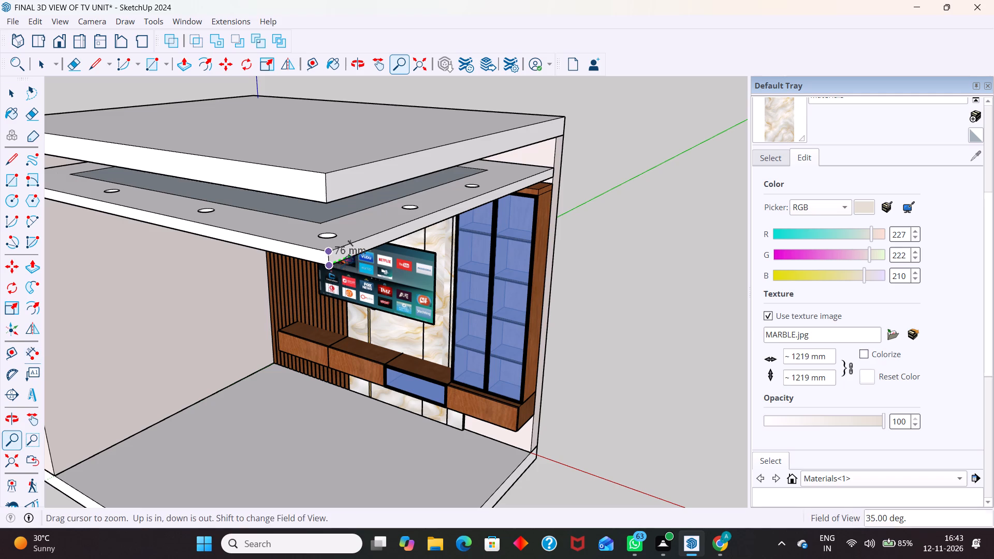
{"action": "key", "text": "space"}
Inspect the room from the front and the ceiling recess from below, including the corner by the glass cabinet.
{"action": "scroll", "coordinate": [476, 201], "scroll_direction": "down", "scroll_amount": 6}
{"action": "middle_click_drag", "start_coordinate": [385, 240], "coordinate": [553, 169]}
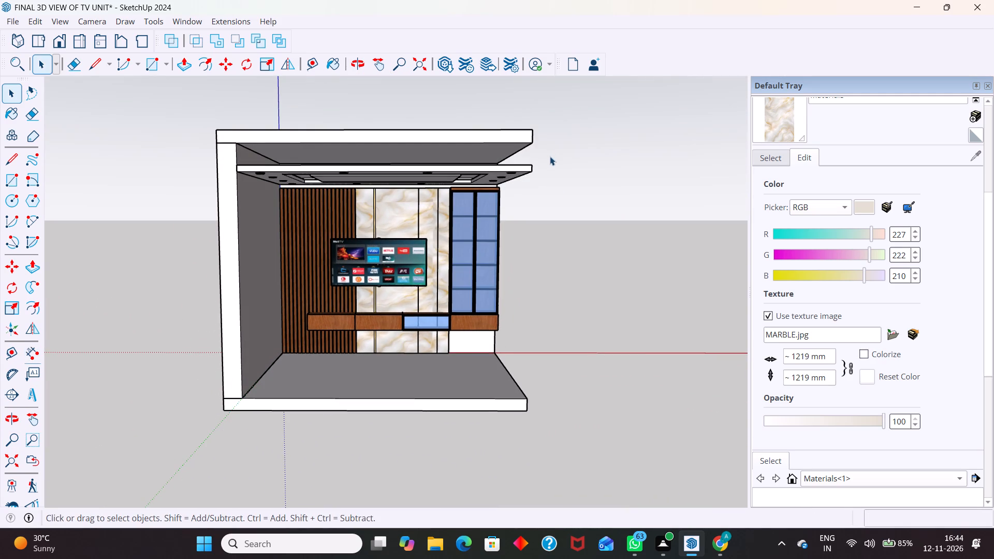
{"action": "left_click", "coordinate": [550, 156]}
{"action": "middle_click_drag", "start_coordinate": [494, 164], "coordinate": [523, 71]}
{"action": "scroll", "coordinate": [500, 124], "scroll_direction": "up", "scroll_amount": 3}
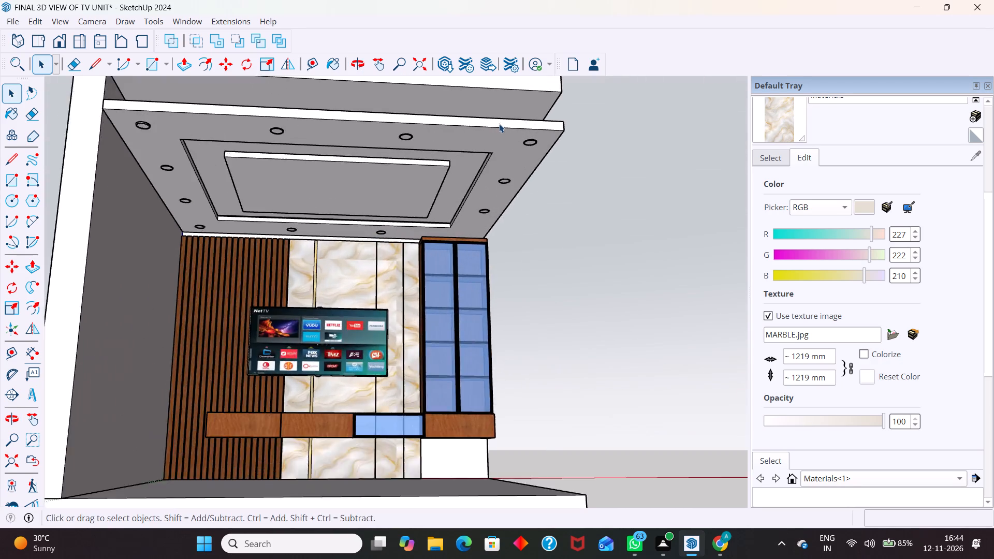
{"action": "scroll", "coordinate": [499, 124], "scroll_direction": "up", "scroll_amount": 7}
{"action": "middle_click_drag", "start_coordinate": [457, 188], "coordinate": [518, 190]}
{"action": "scroll", "coordinate": [518, 186], "scroll_direction": "up", "scroll_amount": 3}
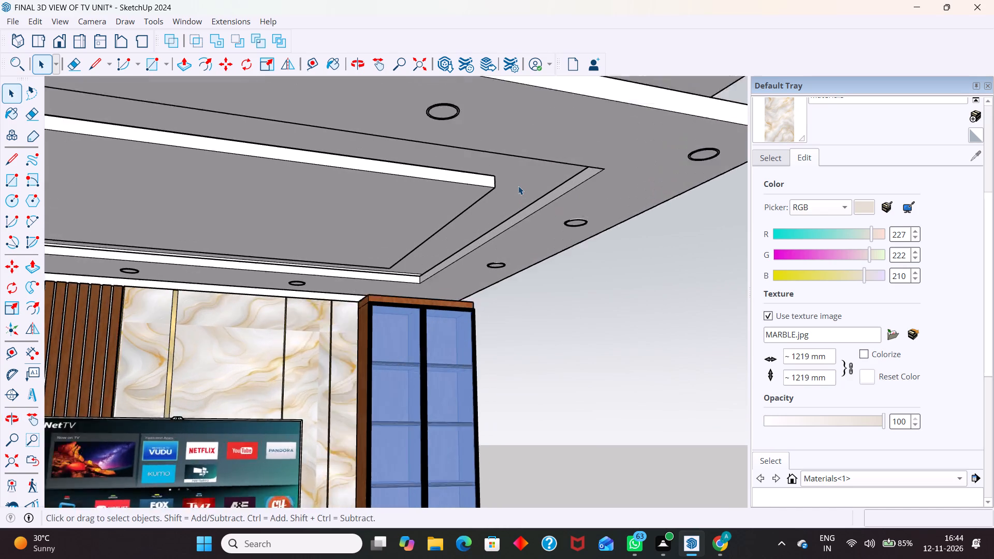
{"action": "scroll", "coordinate": [518, 186], "scroll_direction": "up", "scroll_amount": 2}
{"action": "middle_click_drag", "start_coordinate": [539, 214], "coordinate": [565, 248]}
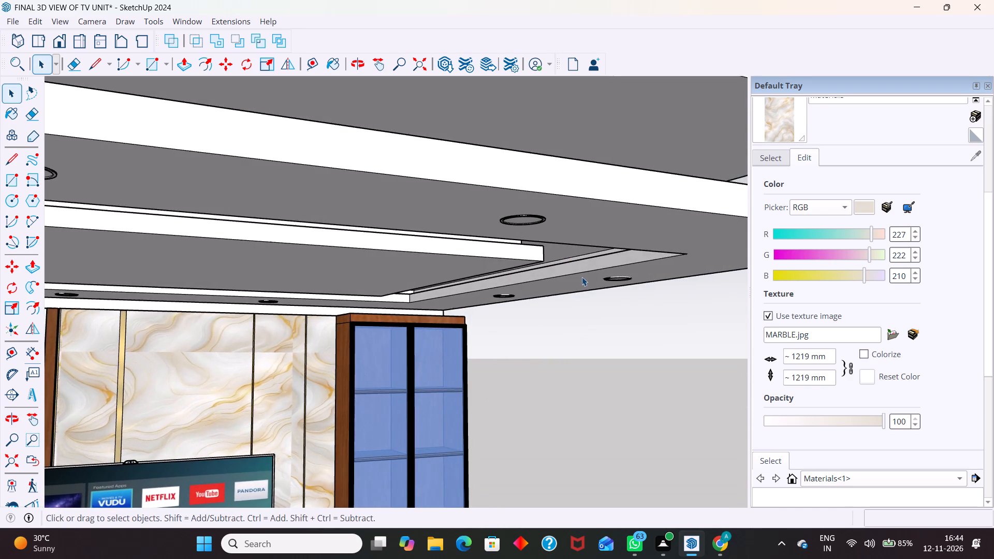
Measure the ceiling recess's edge height at the corner near the glass cabinet with a temporary dimension, and delete that dimension.
{"action": "scroll", "coordinate": [582, 277], "scroll_direction": "up", "scroll_amount": 9}
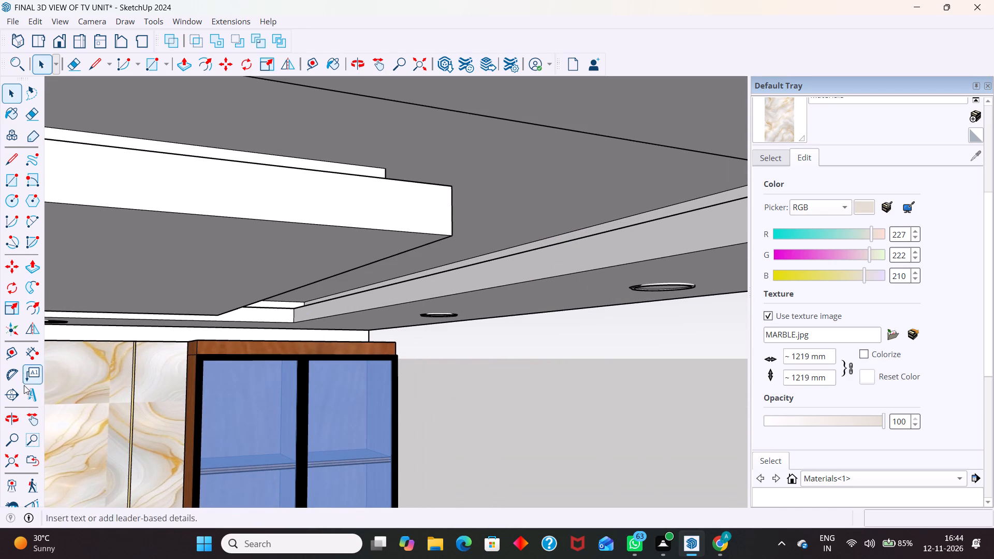
{"action": "left_click", "coordinate": [31, 349]}
{"action": "scroll", "coordinate": [303, 336], "scroll_direction": "up", "scroll_amount": 6}
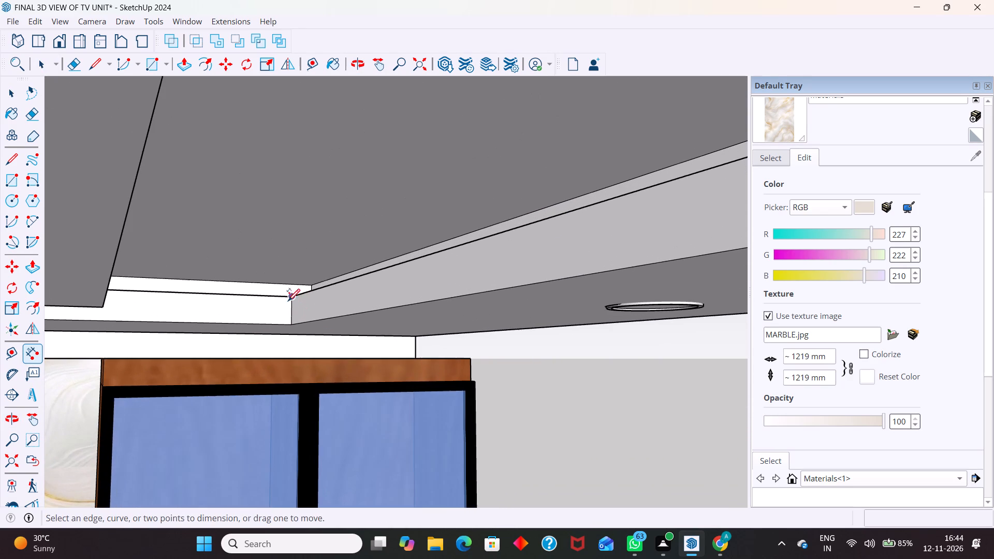
{"action": "left_click", "coordinate": [290, 294]}
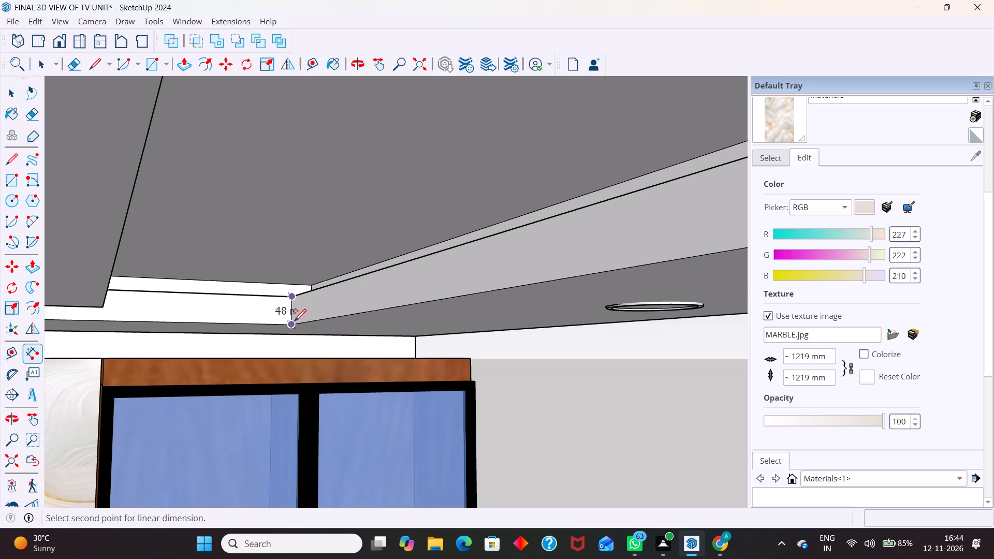
{"action": "left_click", "coordinate": [293, 322]}
{"action": "left_click", "coordinate": [262, 321]}
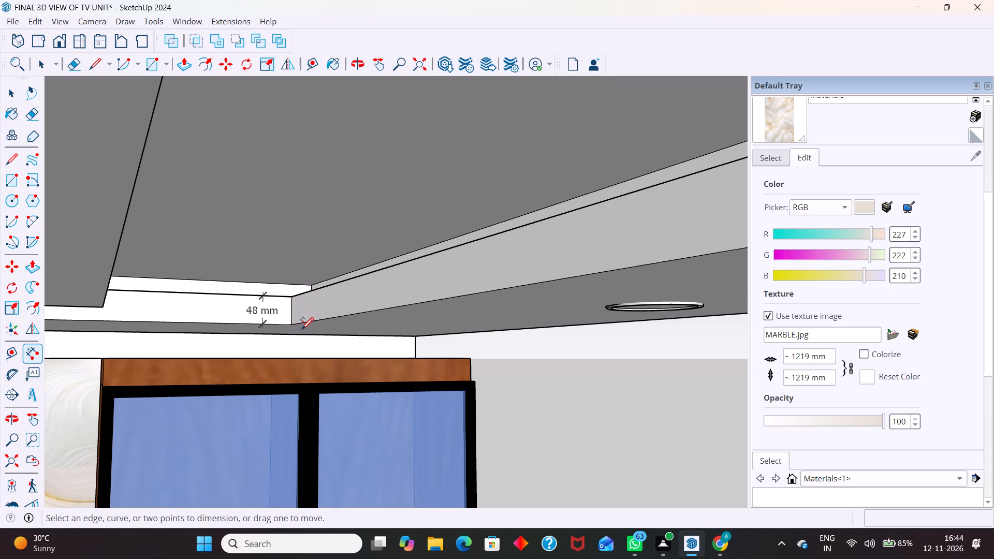
{"action": "key", "text": "space"}
{"action": "left_click", "coordinate": [269, 310]}
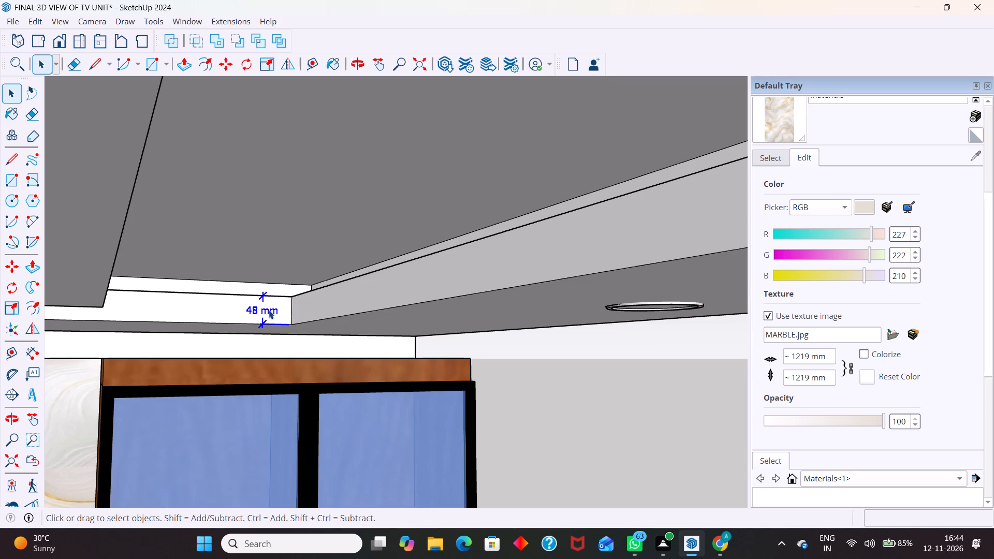
{"action": "key", "text": "Delete"}
Examine the roof slab, the gap above the ceiling panel, and the recess with its light fixtures from above and below.
{"action": "scroll", "coordinate": [285, 315], "scroll_direction": "down", "scroll_amount": 7}
{"action": "key", "text": "space"}
{"action": "scroll", "coordinate": [342, 321], "scroll_direction": "down", "scroll_amount": 8}
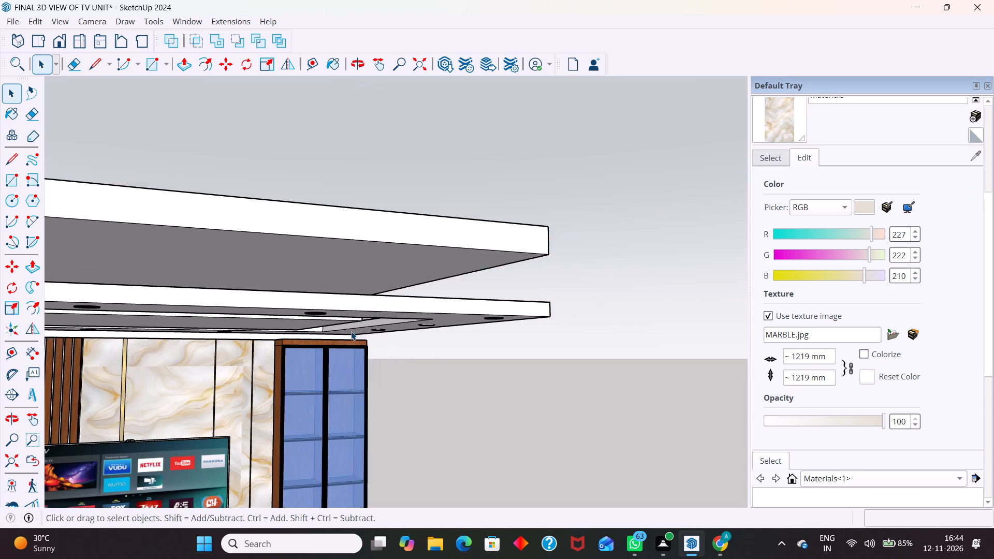
{"action": "scroll", "coordinate": [351, 332], "scroll_direction": "down", "scroll_amount": 7}
{"action": "scroll", "coordinate": [412, 315], "scroll_direction": "down", "scroll_amount": 7}
{"action": "middle_click_drag", "start_coordinate": [416, 332], "coordinate": [272, 190]}
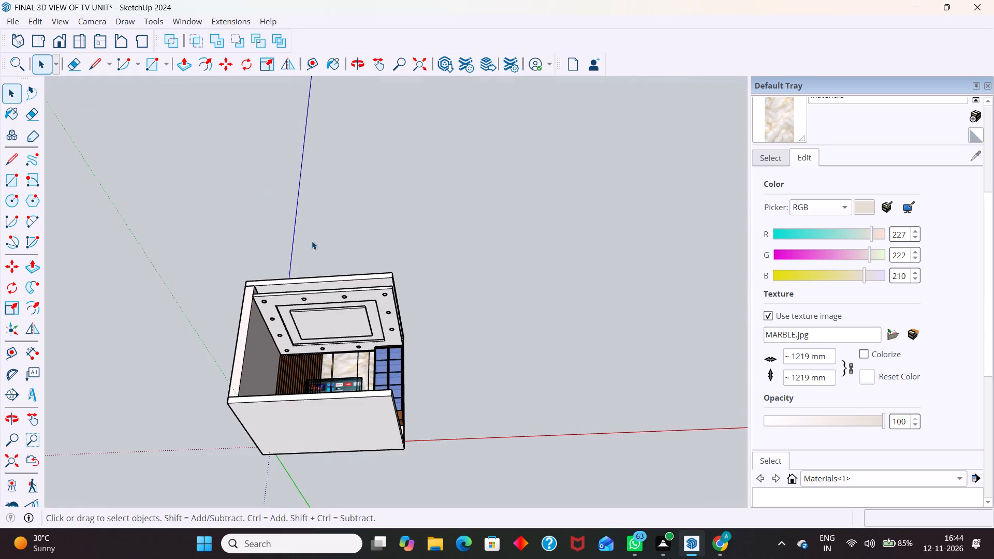
{"action": "middle_click_drag", "start_coordinate": [325, 292], "coordinate": [310, 381]}
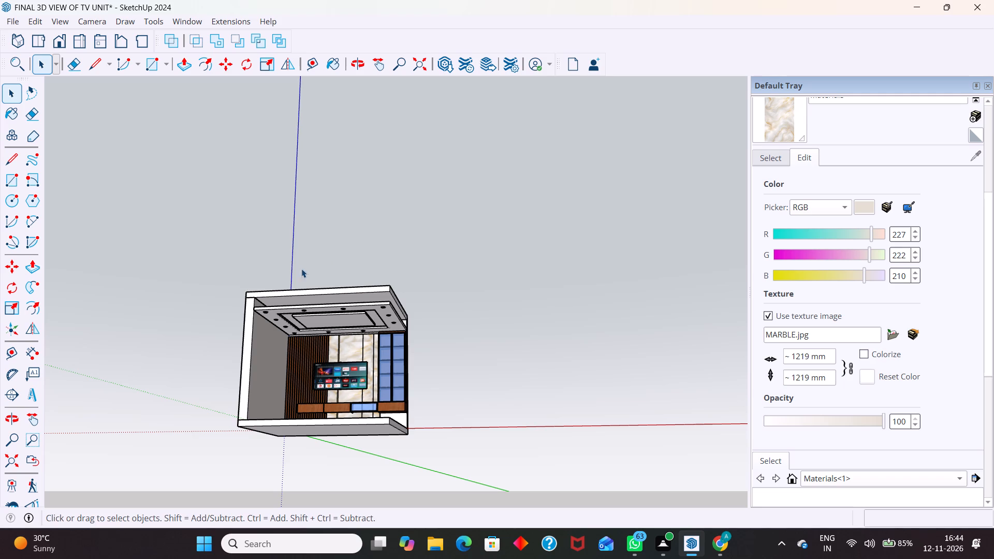
{"action": "middle_click_drag", "start_coordinate": [322, 304], "coordinate": [316, 445]}
{"action": "scroll", "coordinate": [397, 313], "scroll_direction": "up", "scroll_amount": 6}
{"action": "middle_click_drag", "start_coordinate": [398, 330], "coordinate": [212, 343]}
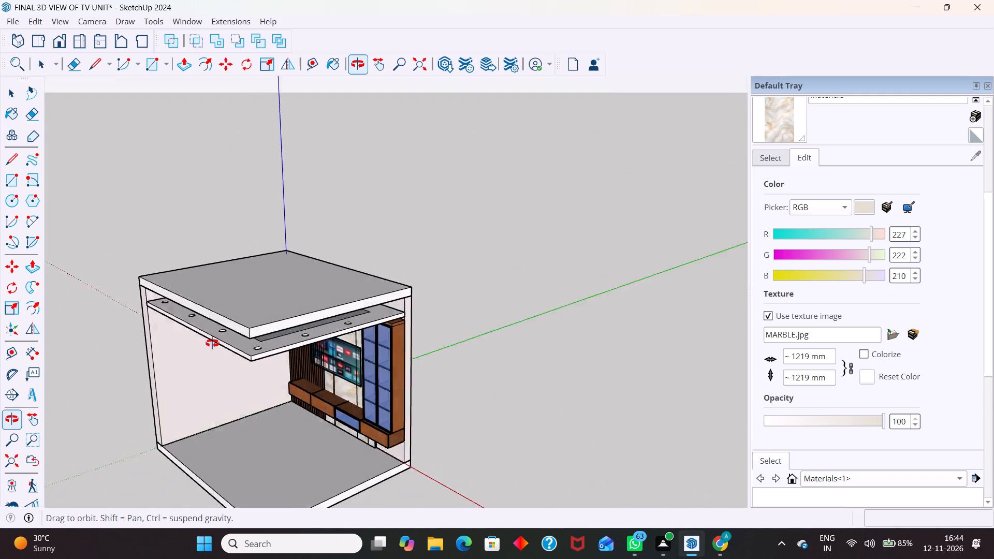
{"action": "middle_click_drag", "start_coordinate": [212, 343], "coordinate": [238, 212]}
{"action": "scroll", "coordinate": [255, 243], "scroll_direction": "down", "scroll_amount": 4}
{"action": "scroll", "coordinate": [262, 226], "scroll_direction": "up", "scroll_amount": 7}
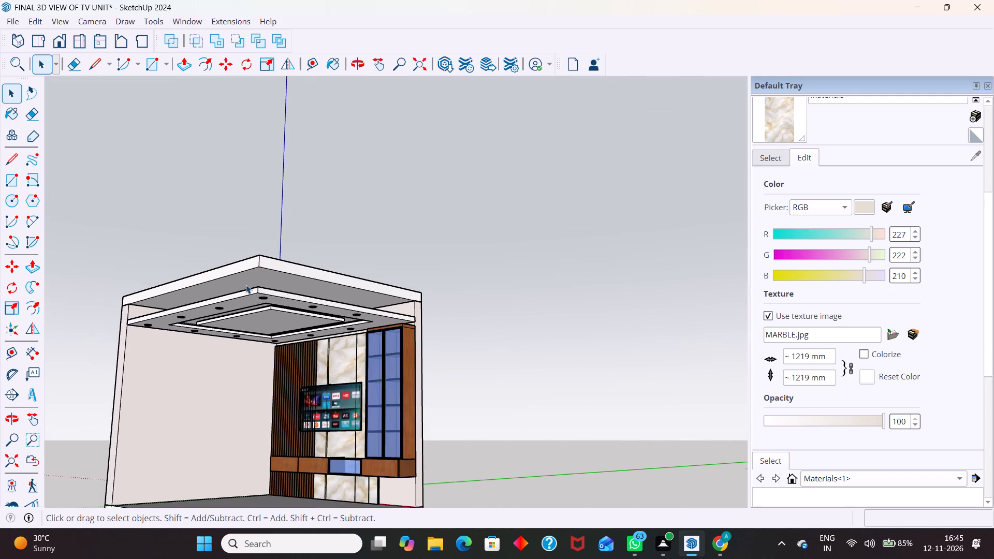
{"action": "scroll", "coordinate": [246, 285], "scroll_direction": "up", "scroll_amount": 8}
{"action": "middle_click_drag", "start_coordinate": [251, 320], "coordinate": [254, 358]}
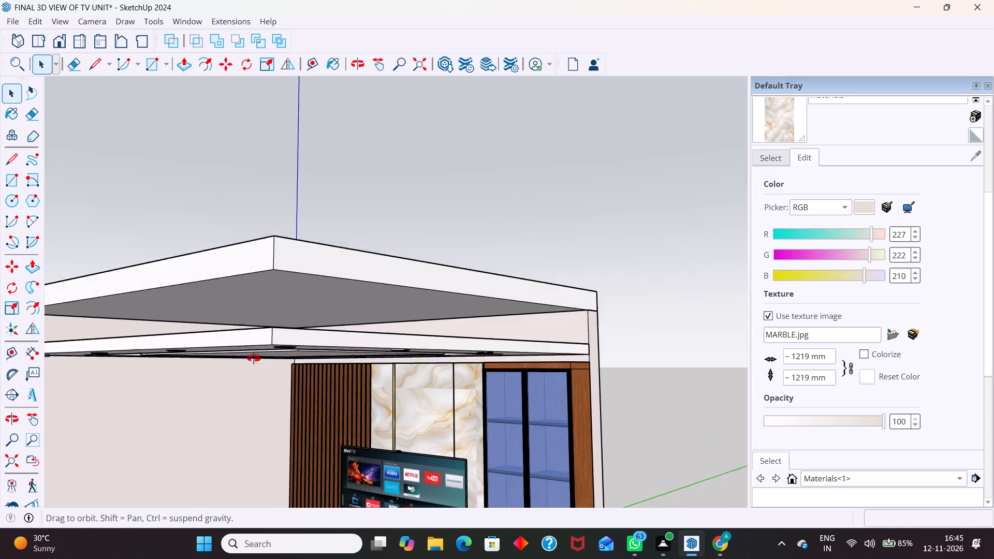
{"action": "middle_click_drag", "start_coordinate": [254, 358], "coordinate": [254, 391]}
{"action": "scroll", "coordinate": [272, 361], "scroll_direction": "up", "scroll_amount": 8}
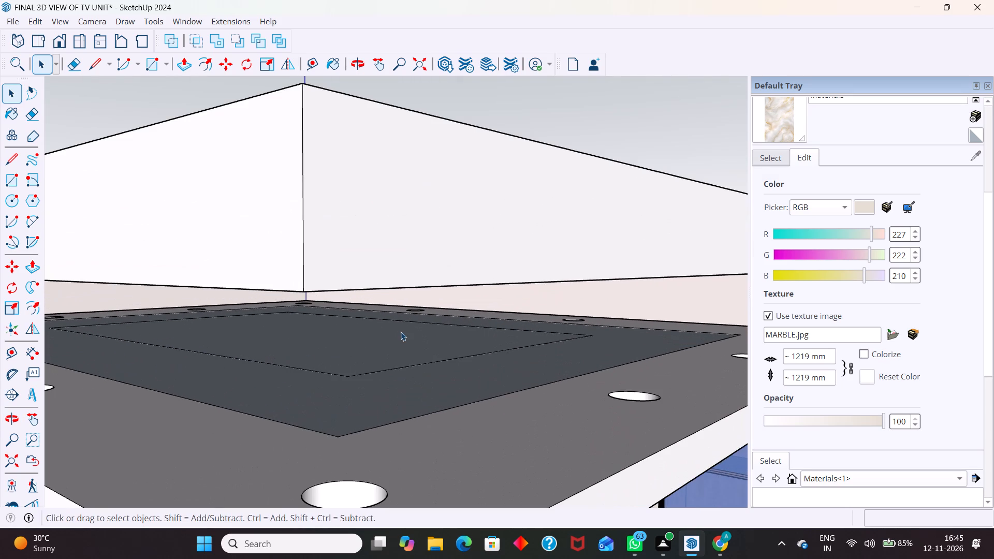
{"action": "scroll", "coordinate": [402, 332], "scroll_direction": "down", "scroll_amount": 4}
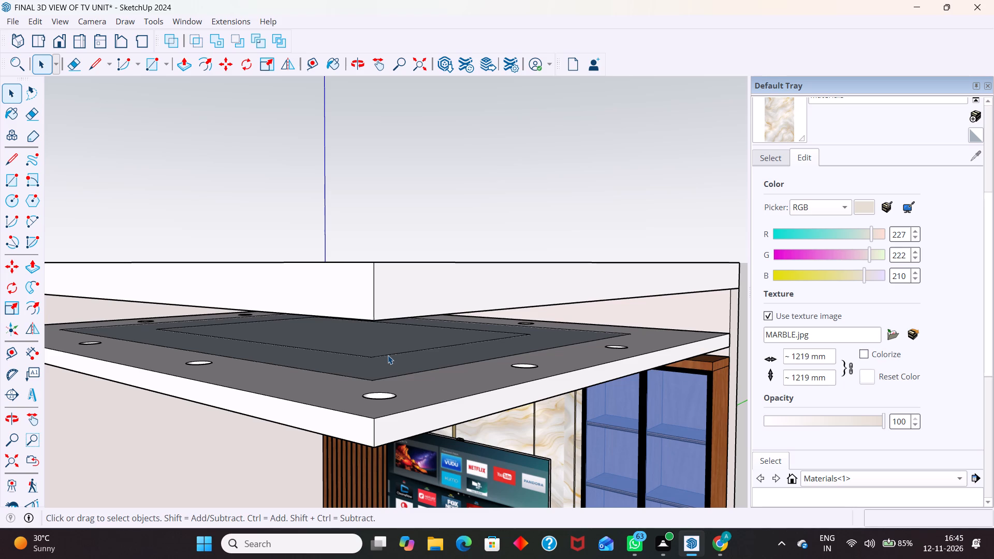
{"action": "scroll", "coordinate": [388, 301], "scroll_direction": "down", "scroll_amount": 5}
{"action": "middle_click_drag", "start_coordinate": [373, 369], "coordinate": [436, 360]}
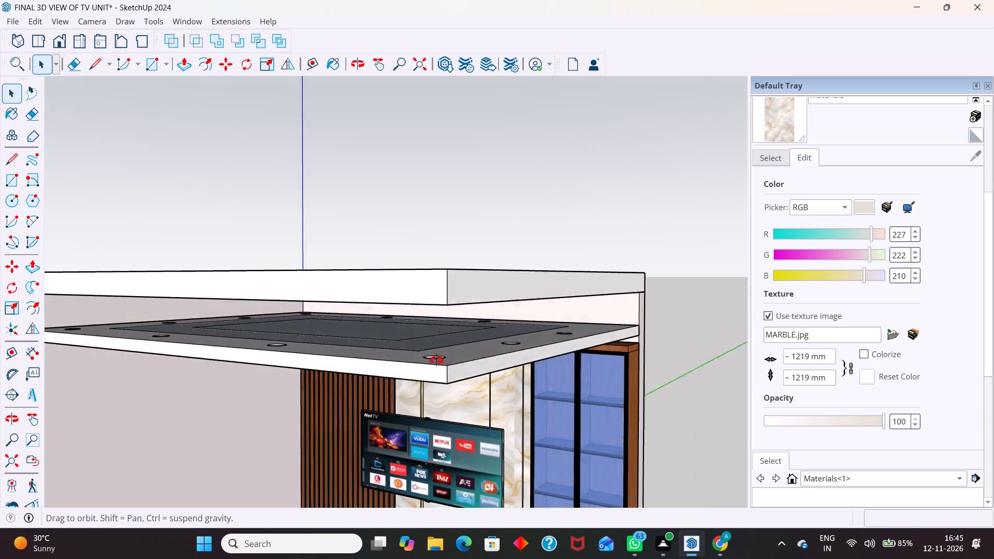
{"action": "middle_click_drag", "start_coordinate": [436, 360], "coordinate": [487, 327]}
{"action": "scroll", "coordinate": [523, 317], "scroll_direction": "down", "scroll_amount": 4}
{"action": "middle_click_drag", "start_coordinate": [460, 363], "coordinate": [522, 320]}
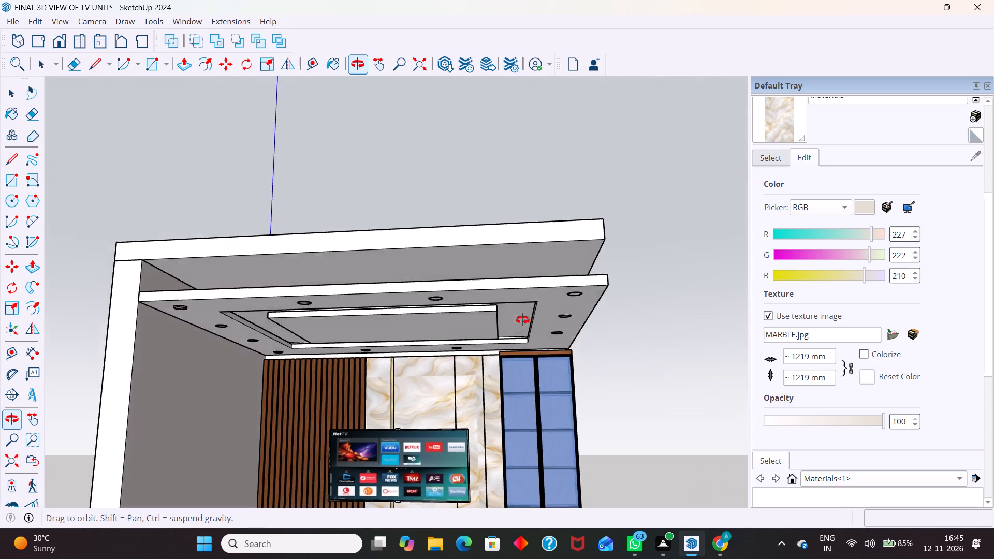
{"action": "middle_click_drag", "start_coordinate": [522, 320], "coordinate": [536, 305]}
{"action": "scroll", "coordinate": [561, 275], "scroll_direction": "up", "scroll_amount": 5}
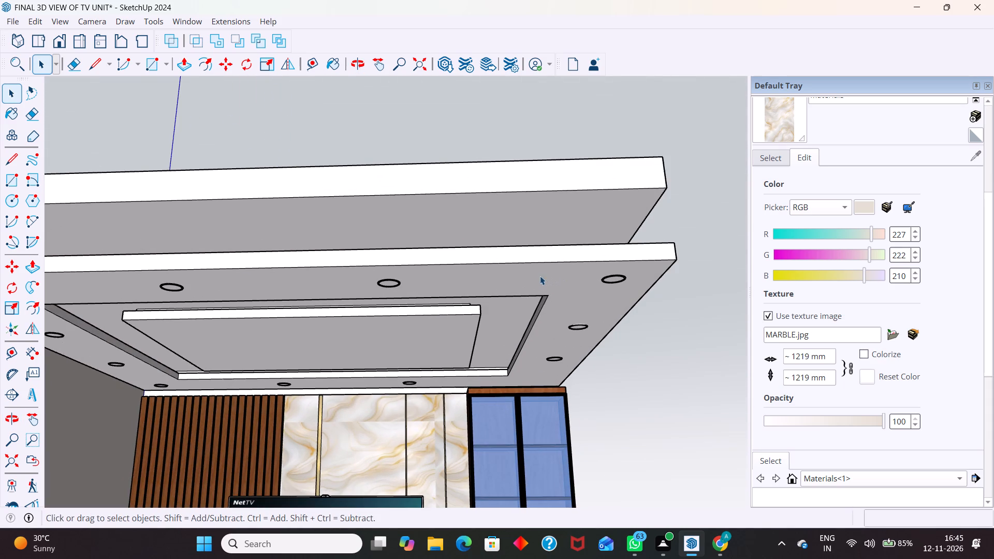
{"action": "middle_click_drag", "start_coordinate": [432, 301], "coordinate": [454, 204]}
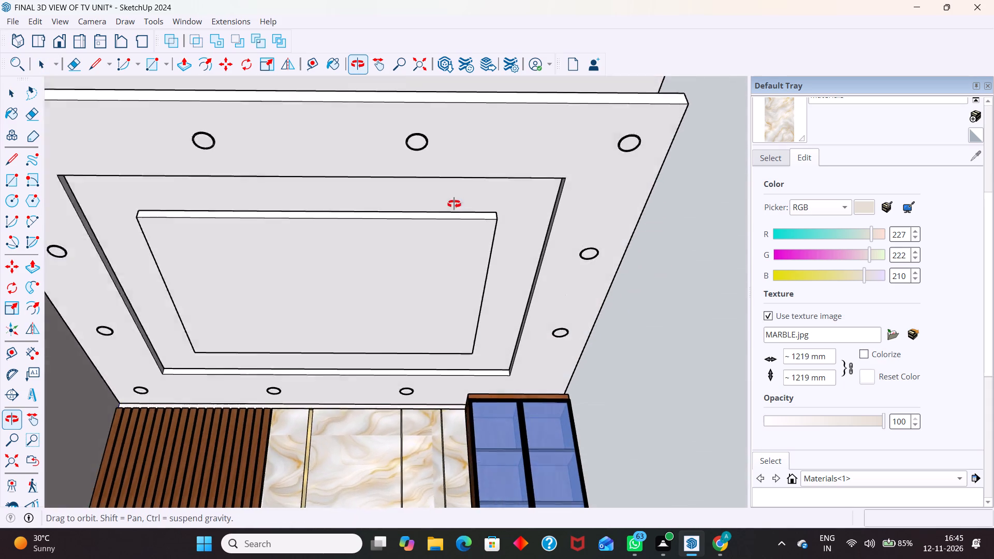
{"action": "middle_click_drag", "start_coordinate": [454, 204], "coordinate": [477, 180]}
Measure the floating ceiling panel's edge thickness at its front corner near the glass cabinet side with a temporary dimension, and delete it.
{"action": "middle_click_drag", "start_coordinate": [472, 193], "coordinate": [430, 300]}
{"action": "scroll", "coordinate": [447, 285], "scroll_direction": "up", "scroll_amount": 6}
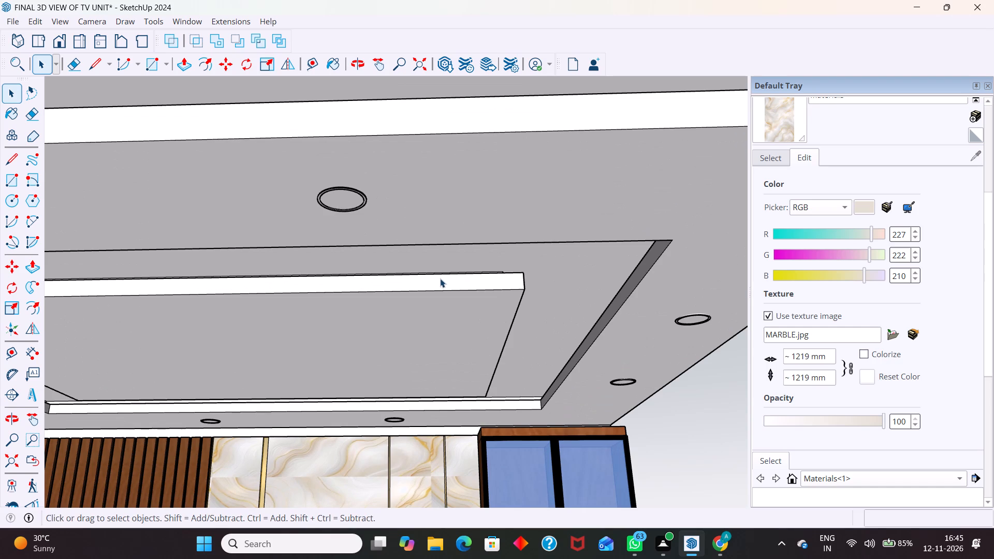
{"action": "left_click", "coordinate": [33, 350]}
{"action": "scroll", "coordinate": [544, 293], "scroll_direction": "up", "scroll_amount": 3}
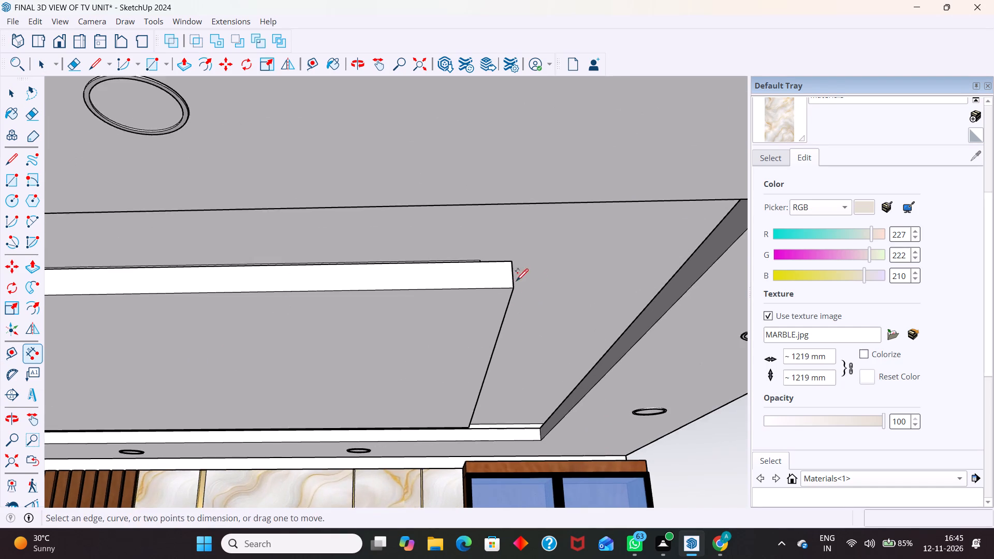
{"action": "scroll", "coordinate": [516, 280], "scroll_direction": "up", "scroll_amount": 4}
{"action": "left_click", "coordinate": [510, 256]}
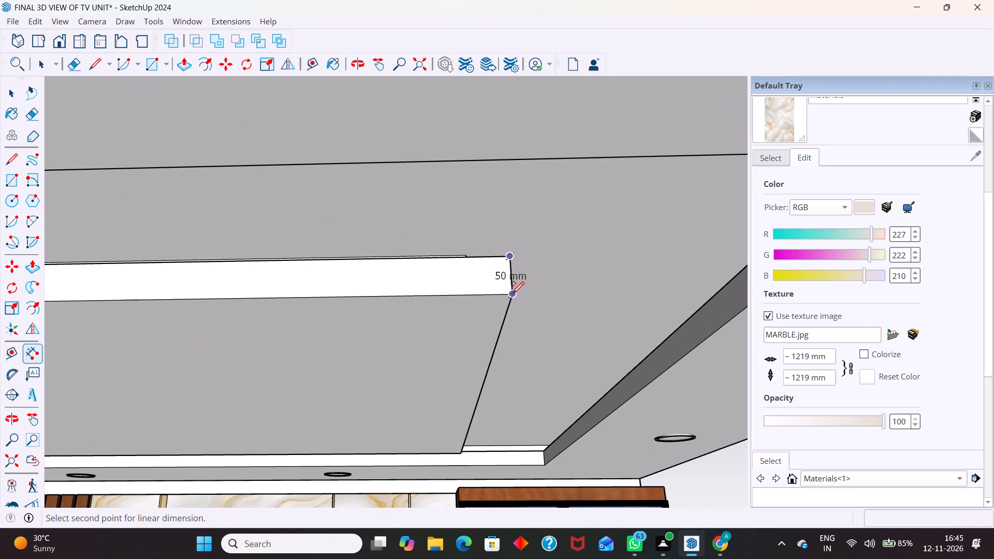
{"action": "left_click", "coordinate": [513, 294]}
{"action": "left_click", "coordinate": [488, 295]}
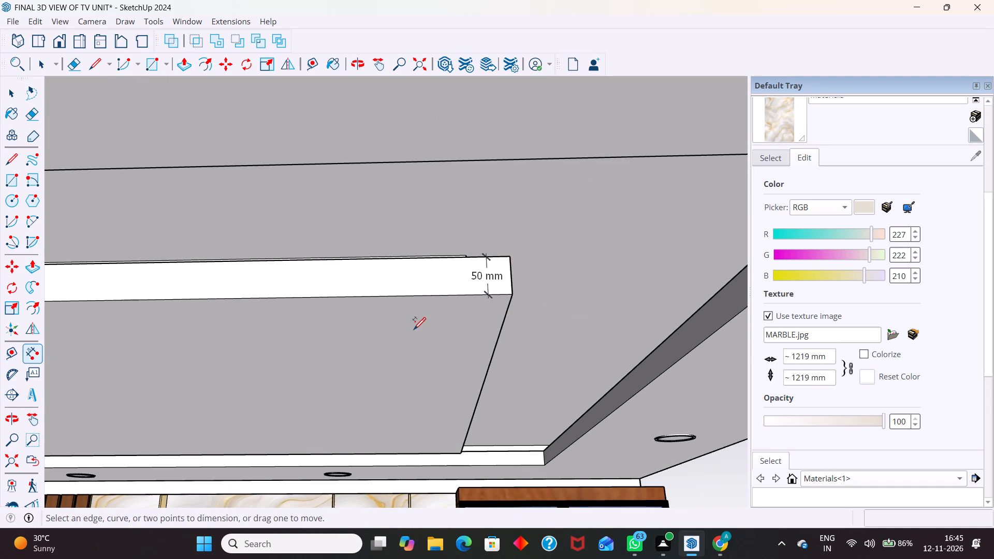
{"action": "key", "text": "space"}
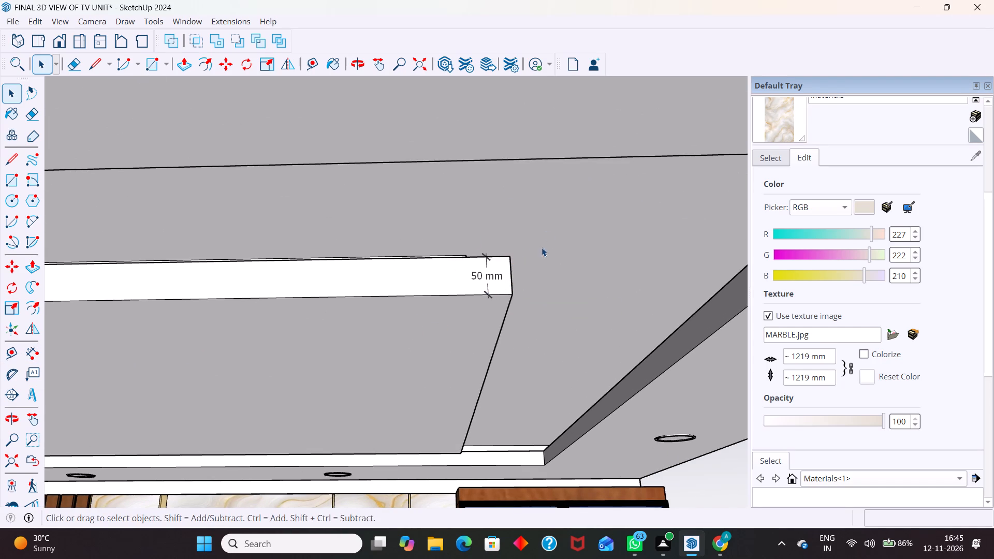
{"action": "left_click", "coordinate": [487, 278]}
{"action": "key", "text": "Delete"}
Inspect the whole room from the open side, above and the front, checking the roof slab, ceiling and TV wall together.
{"action": "scroll", "coordinate": [618, 231], "scroll_direction": "down", "scroll_amount": 13}
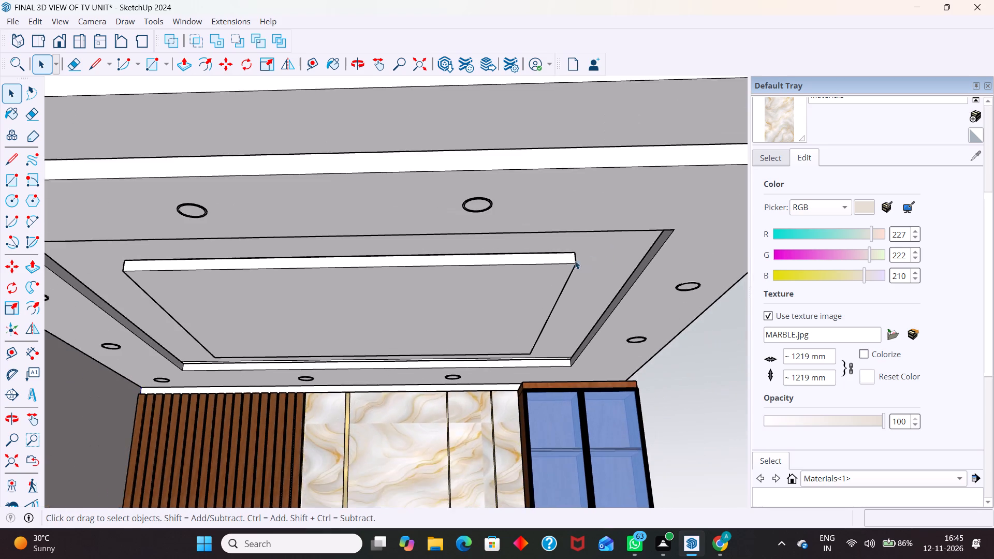
{"action": "scroll", "coordinate": [574, 260], "scroll_direction": "down", "scroll_amount": 6}
{"action": "middle_click_drag", "start_coordinate": [521, 308], "coordinate": [217, 390]}
{"action": "scroll", "coordinate": [494, 245], "scroll_direction": "down", "scroll_amount": 5}
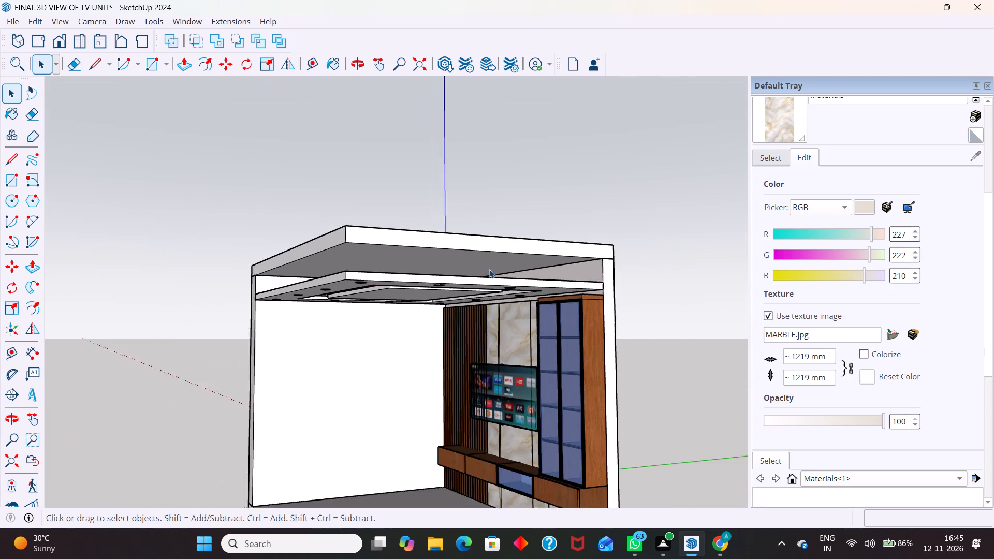
{"action": "scroll", "coordinate": [489, 269], "scroll_direction": "down", "scroll_amount": 1}
{"action": "middle_click_drag", "start_coordinate": [451, 299], "coordinate": [418, 366]}
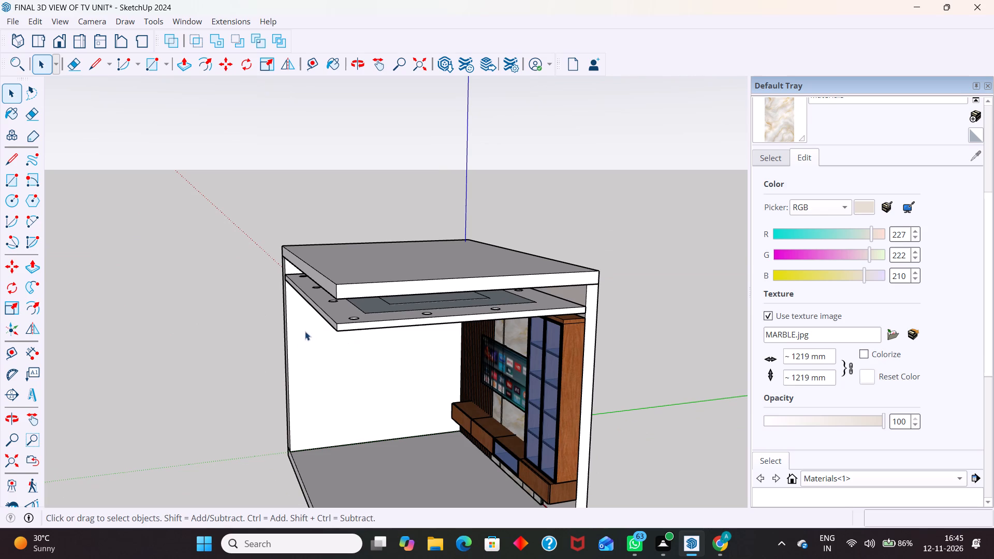
{"action": "middle_click_drag", "start_coordinate": [360, 364], "coordinate": [502, 351]}
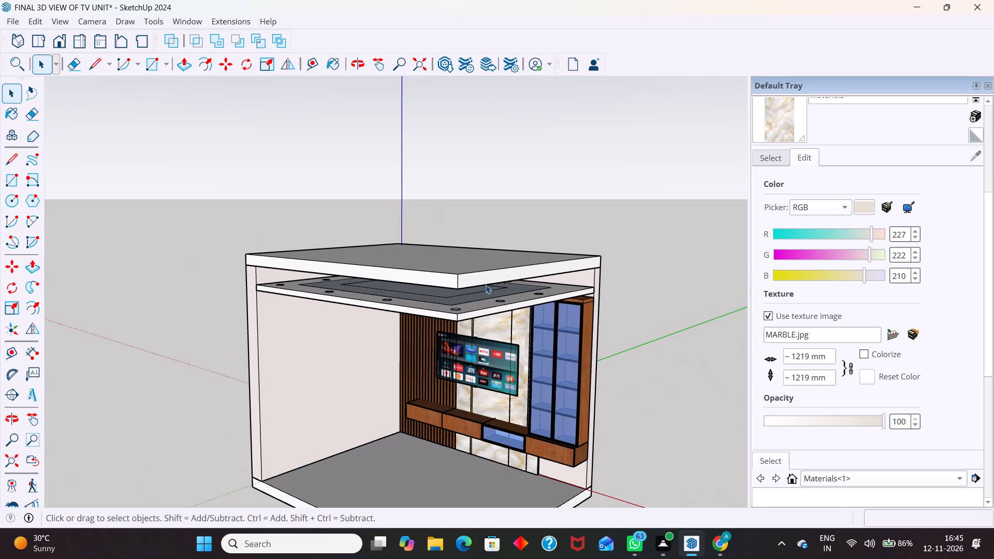
{"action": "scroll", "coordinate": [460, 269], "scroll_direction": "up", "scroll_amount": 2}
{"action": "scroll", "coordinate": [460, 267], "scroll_direction": "down", "scroll_amount": 14}
{"action": "middle_click_drag", "start_coordinate": [464, 279], "coordinate": [515, 268]}
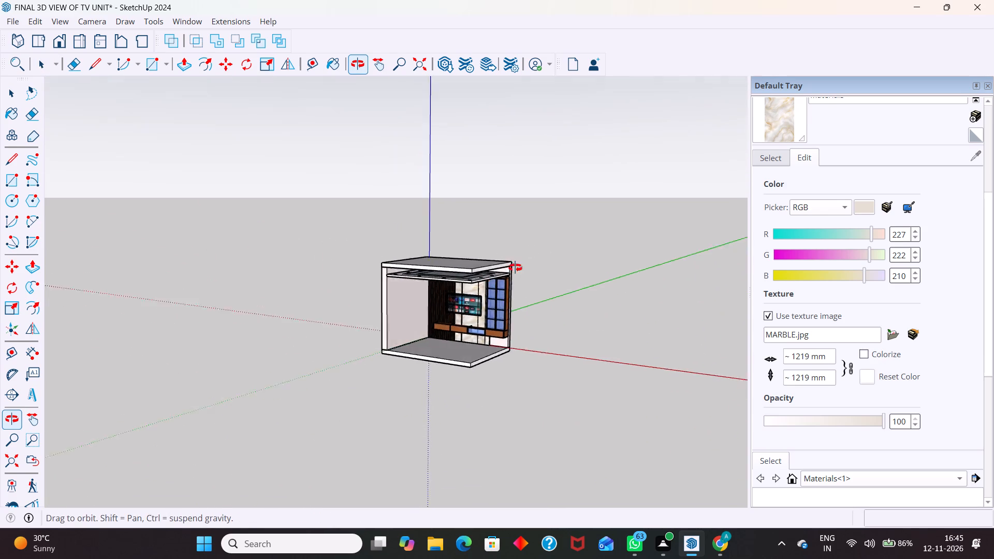
{"action": "middle_click_drag", "start_coordinate": [515, 268], "coordinate": [545, 220]}
{"action": "scroll", "coordinate": [439, 293], "scroll_direction": "up", "scroll_amount": 8}
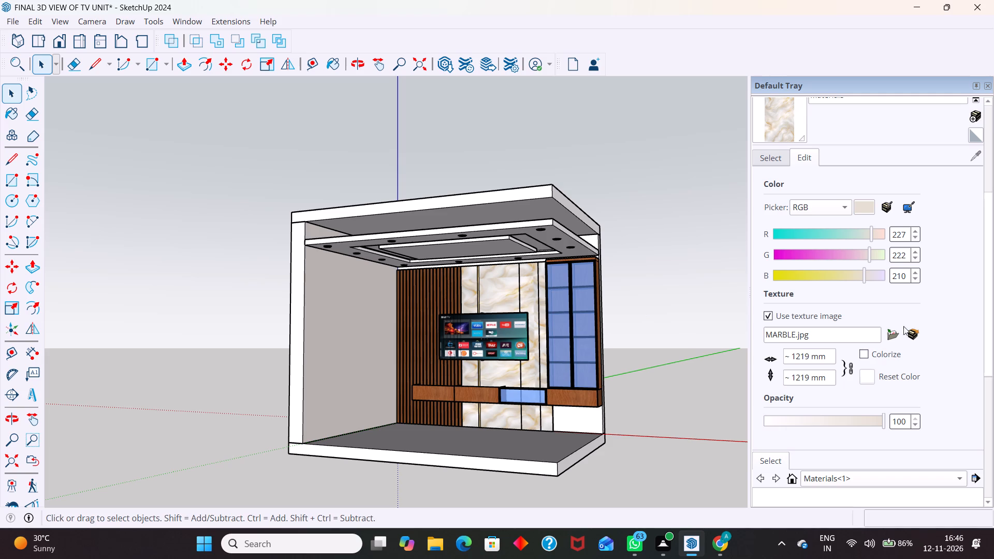
{"action": "middle_click_drag", "start_coordinate": [473, 153], "coordinate": [486, 333]}
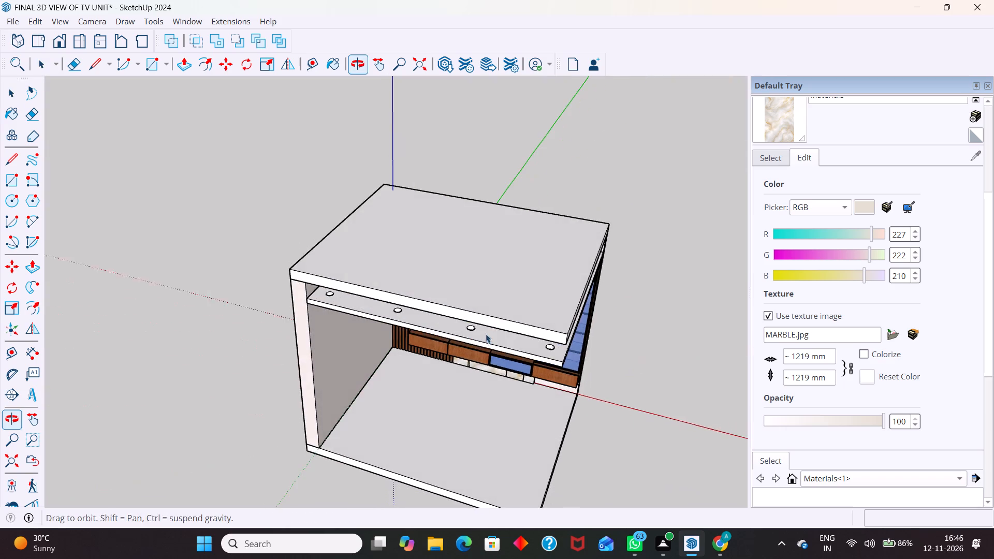
{"action": "scroll", "coordinate": [498, 199], "scroll_direction": "down", "scroll_amount": 5}
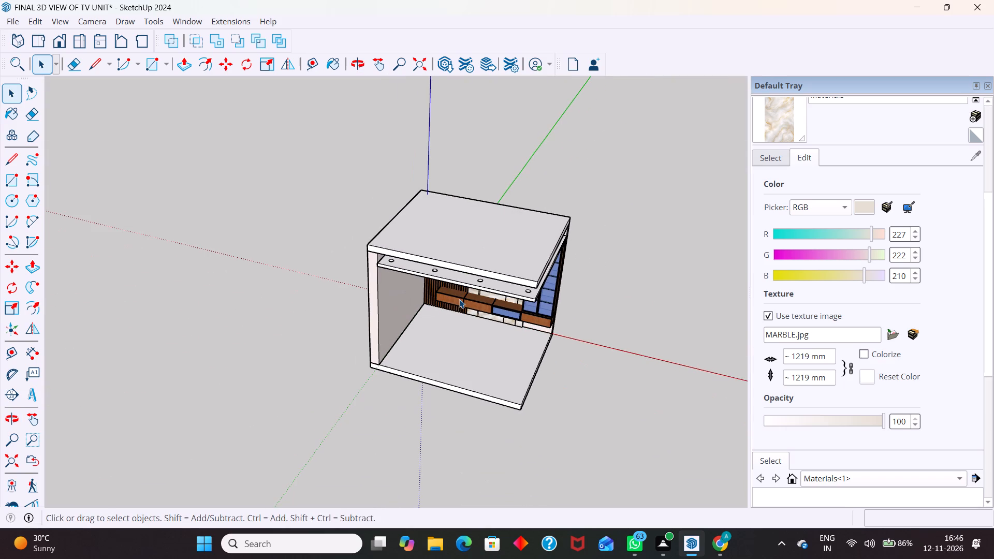
{"action": "middle_click_drag", "start_coordinate": [477, 288], "coordinate": [524, 192]}
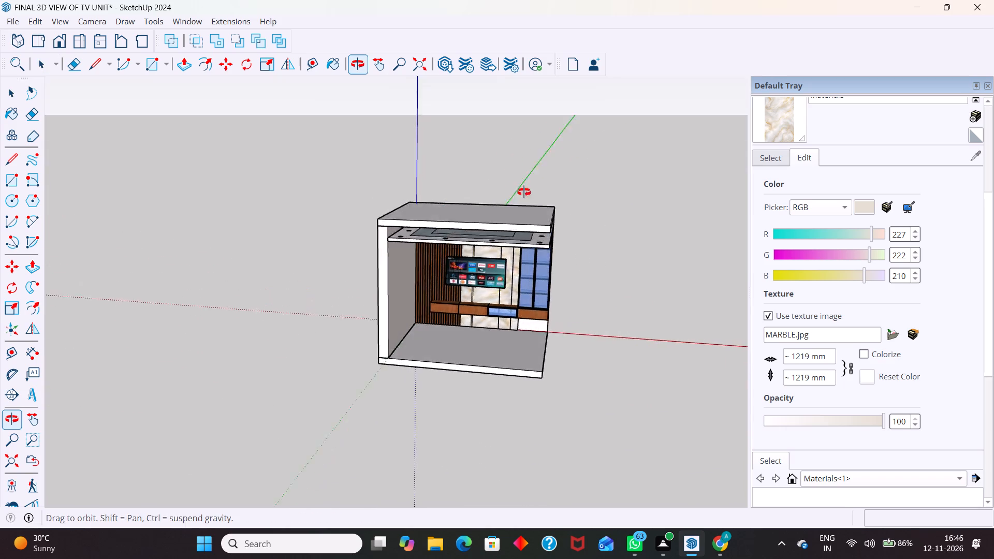
{"action": "middle_click_drag", "start_coordinate": [524, 192], "coordinate": [520, 164]}
{"action": "scroll", "coordinate": [536, 205], "scroll_direction": "up", "scroll_amount": 2}
{"action": "middle_click_drag", "start_coordinate": [521, 270], "coordinate": [529, 266]}
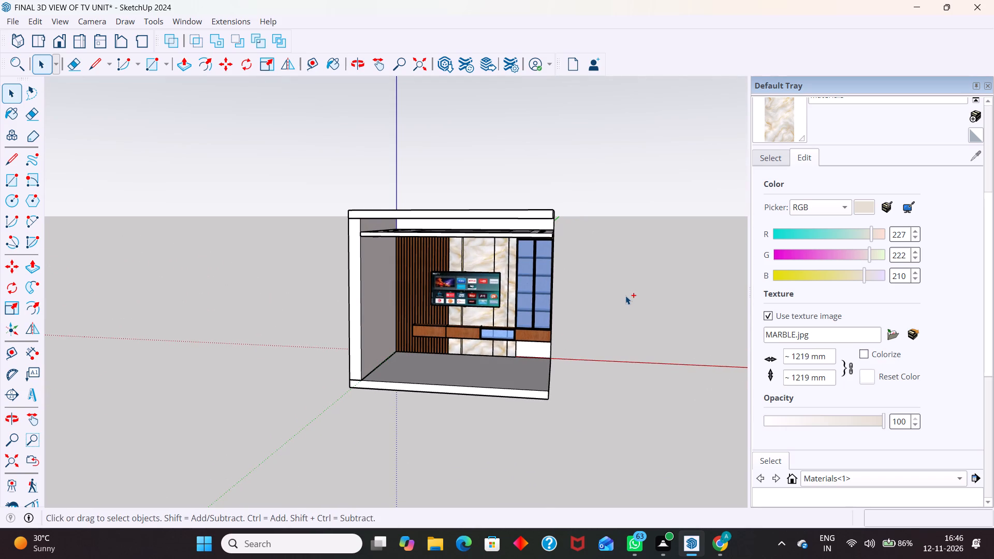
Save the TV unit model.
{"action": "key", "text": "ctrl+s"}
{"action": "scroll", "coordinate": [463, 236], "scroll_direction": "down", "scroll_amount": 2}
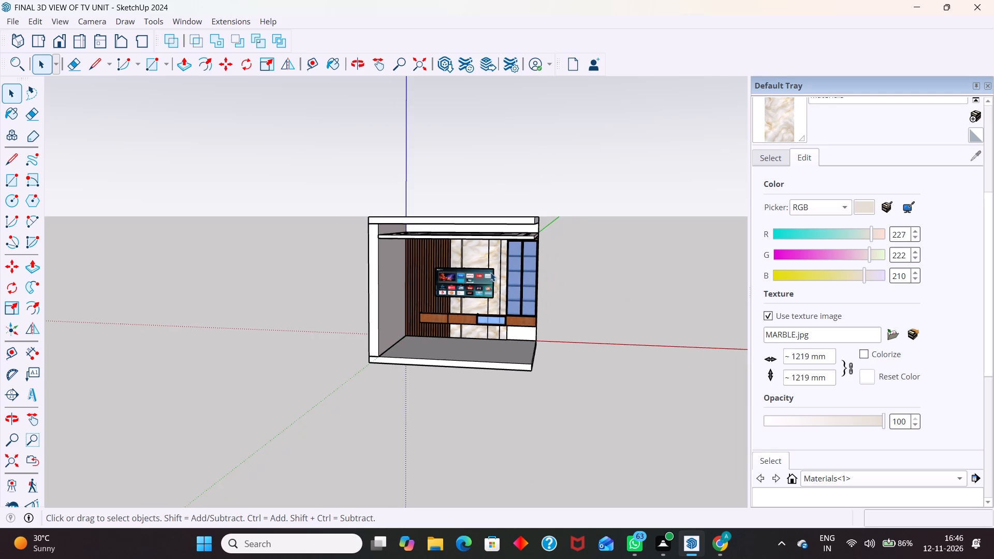
Export the current room view as a JPEG image named FINAL 3D VIEW OF TV UNIT in the Downloads folder.
{"action": "scroll", "coordinate": [510, 281], "scroll_direction": "up", "scroll_amount": 5}
{"action": "scroll", "coordinate": [444, 288], "scroll_direction": "down", "scroll_amount": 4}
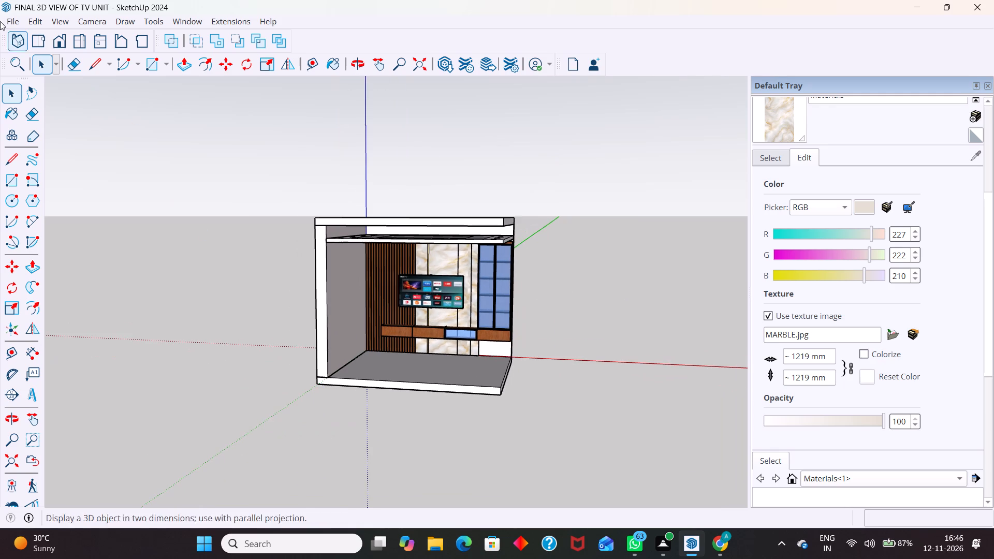
{"action": "left_click", "coordinate": [10, 19]}
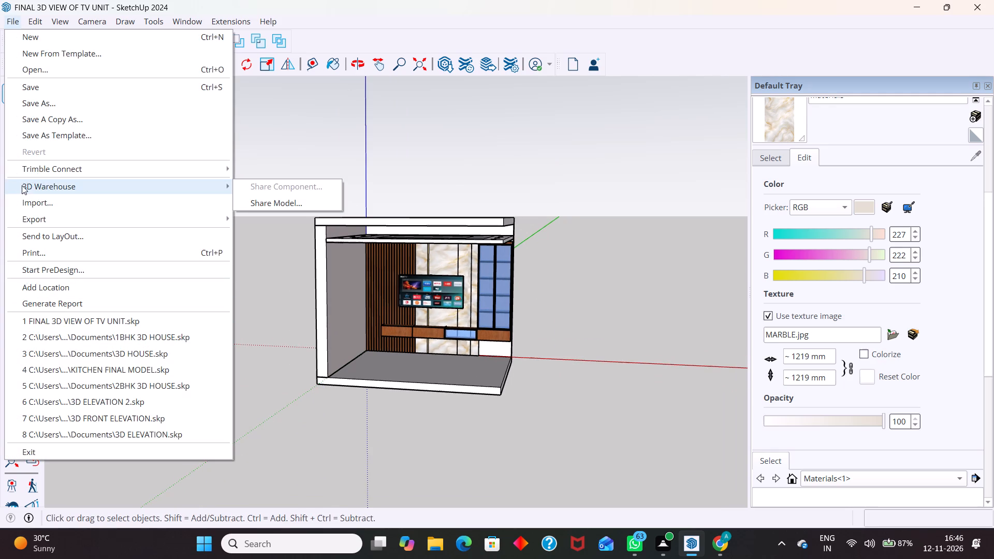
{"action": "left_click", "coordinate": [39, 218]}
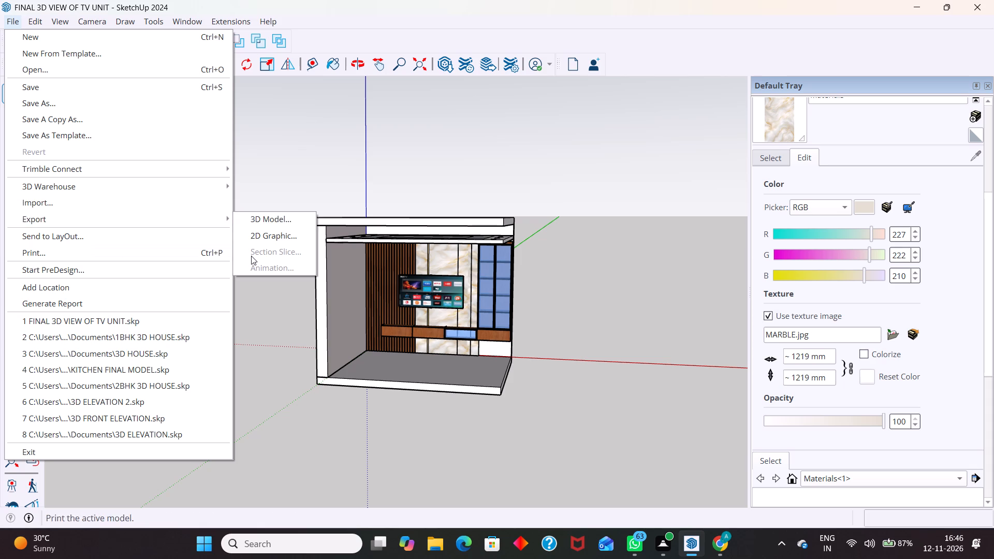
{"action": "left_click", "coordinate": [280, 236]}
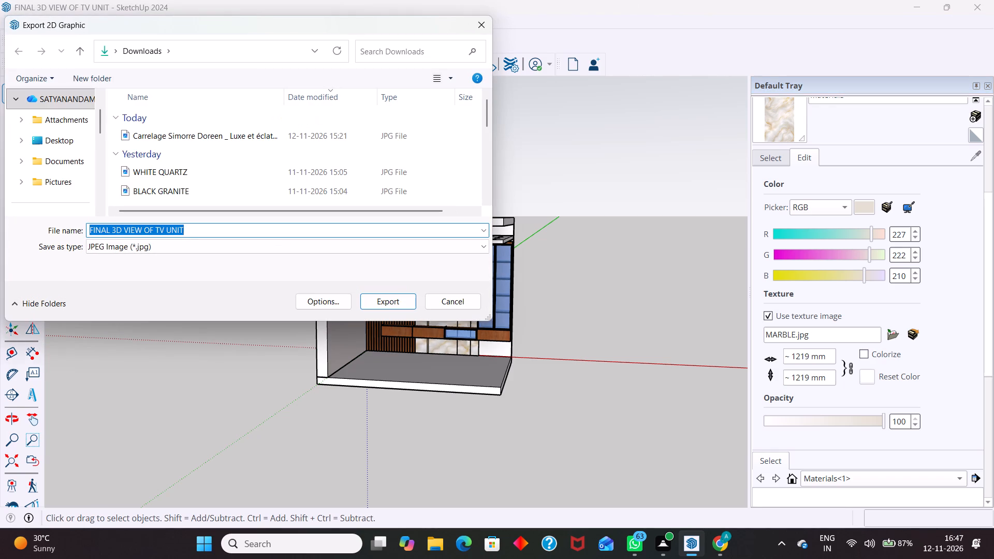
{"action": "left_click", "coordinate": [385, 300]}
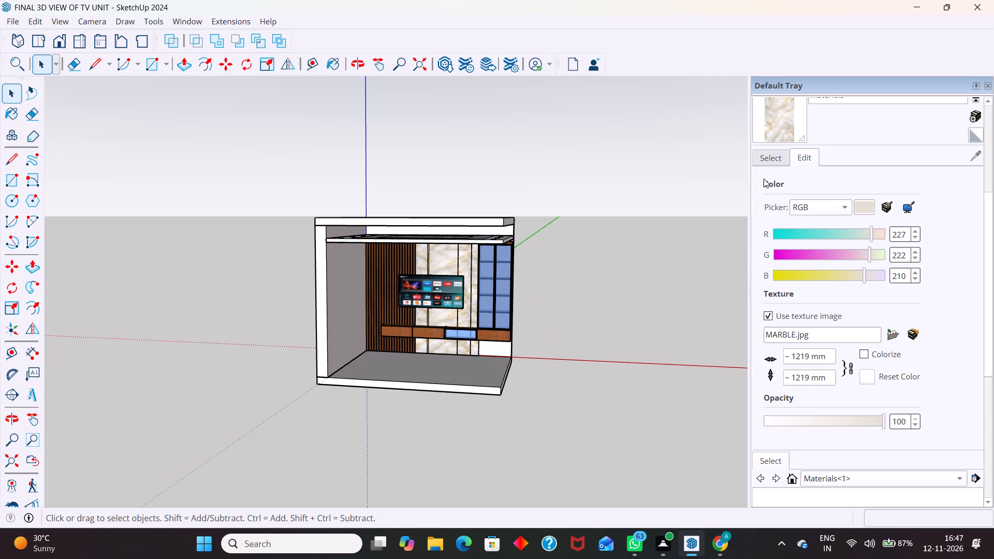
Browse the Colors and Wood material collections for available finishes.
{"action": "scroll", "coordinate": [885, 138], "scroll_direction": "up", "scroll_amount": 5}
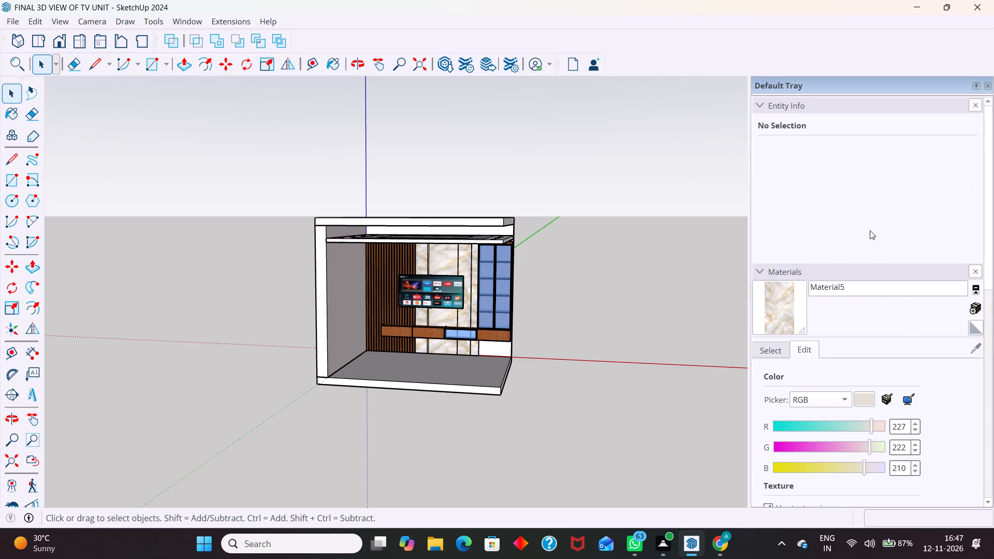
{"action": "left_click", "coordinate": [770, 350]}
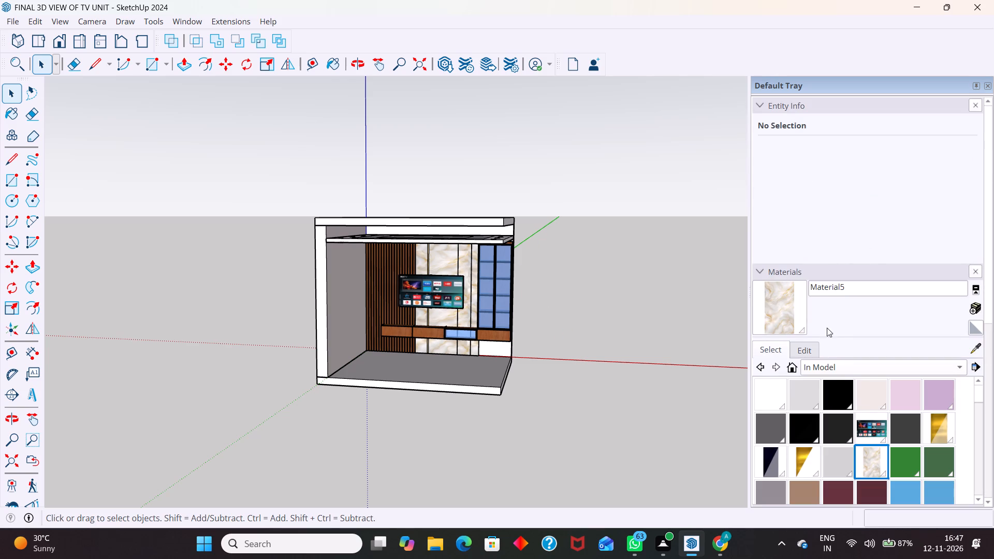
{"action": "left_click", "coordinate": [848, 367]}
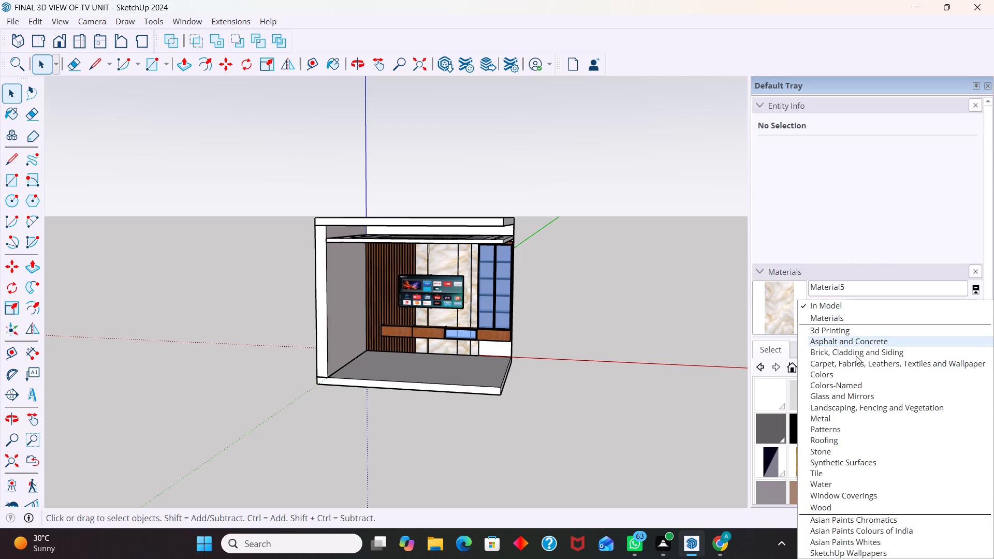
{"action": "left_click", "coordinate": [852, 377]}
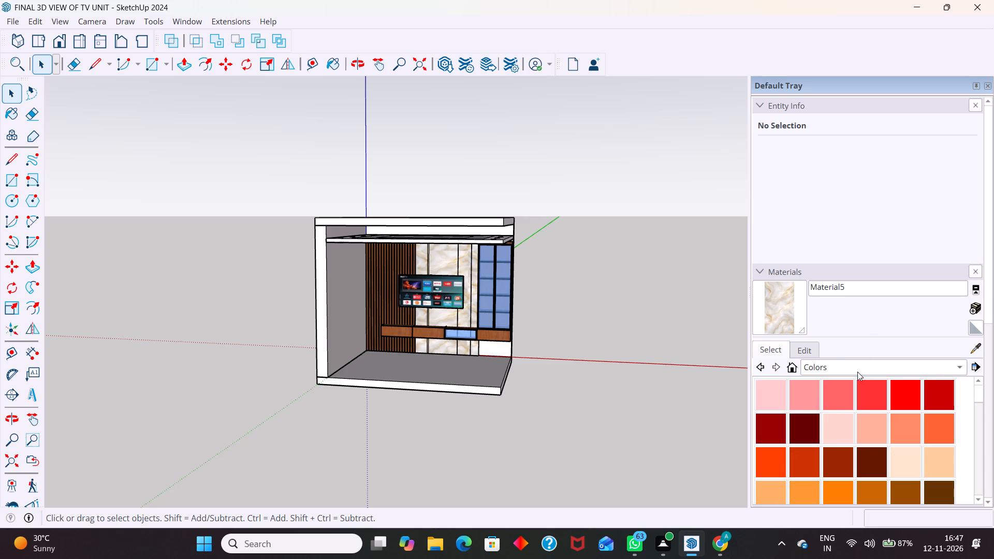
{"action": "left_click", "coordinate": [857, 371]}
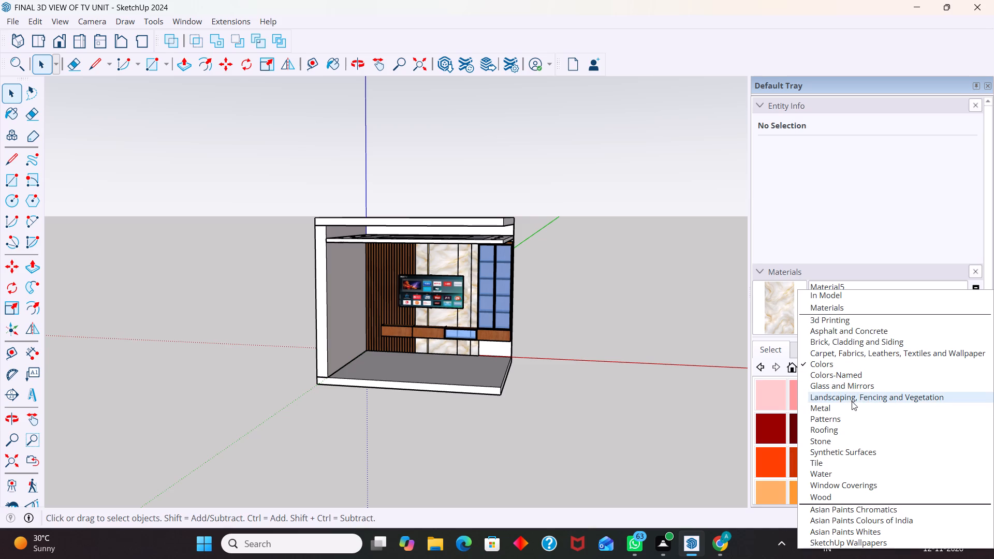
{"action": "left_click", "coordinate": [805, 495]}
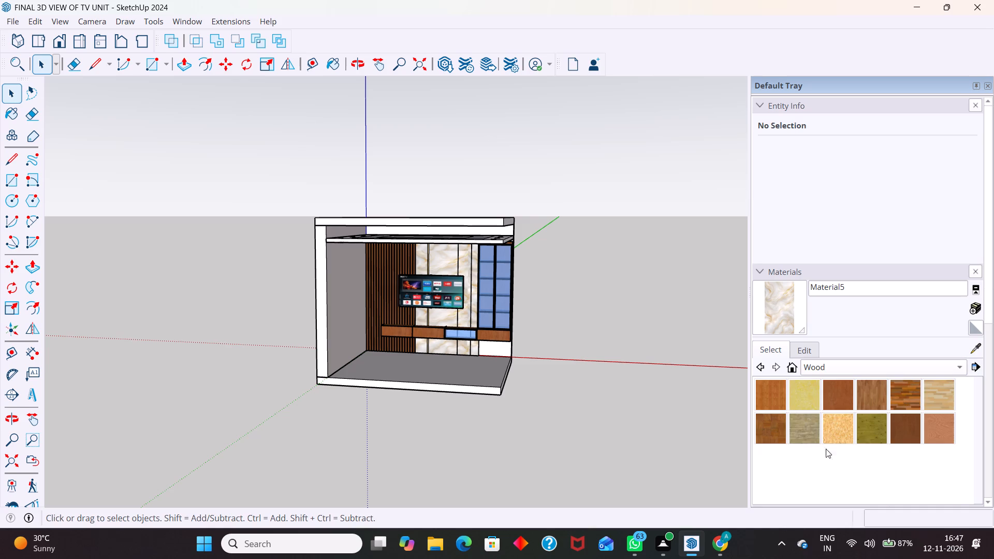
{"action": "scroll", "coordinate": [841, 407], "scroll_direction": "down", "scroll_amount": 2}
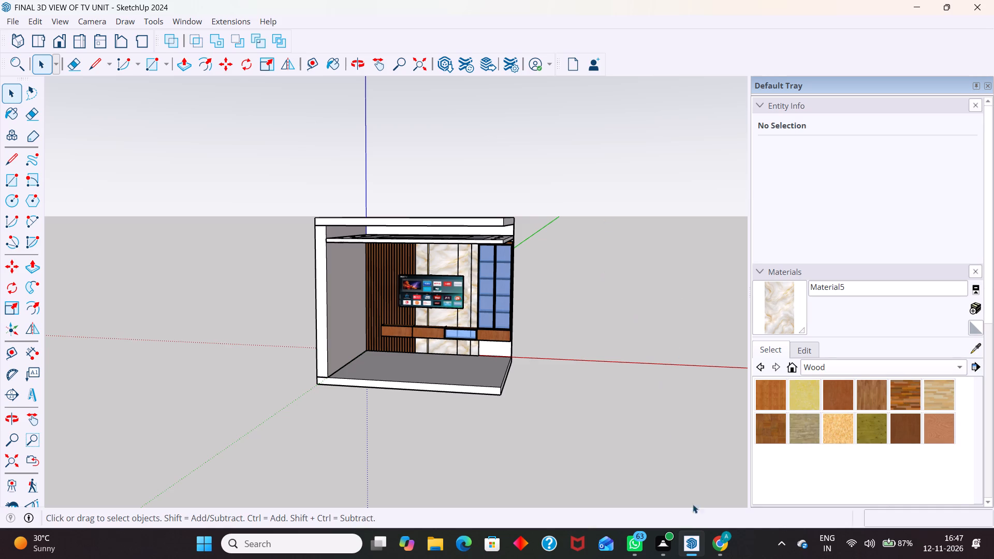